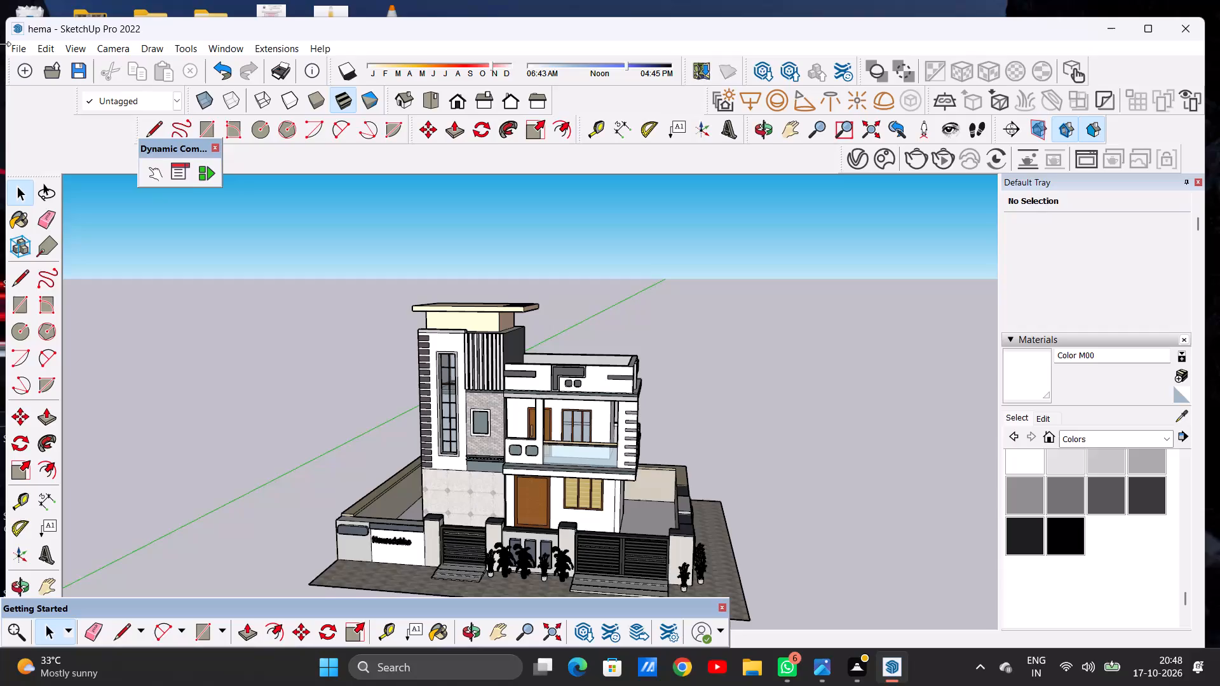
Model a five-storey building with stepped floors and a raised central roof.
Start a new blank model in place of the open house model.
click(9, 46)
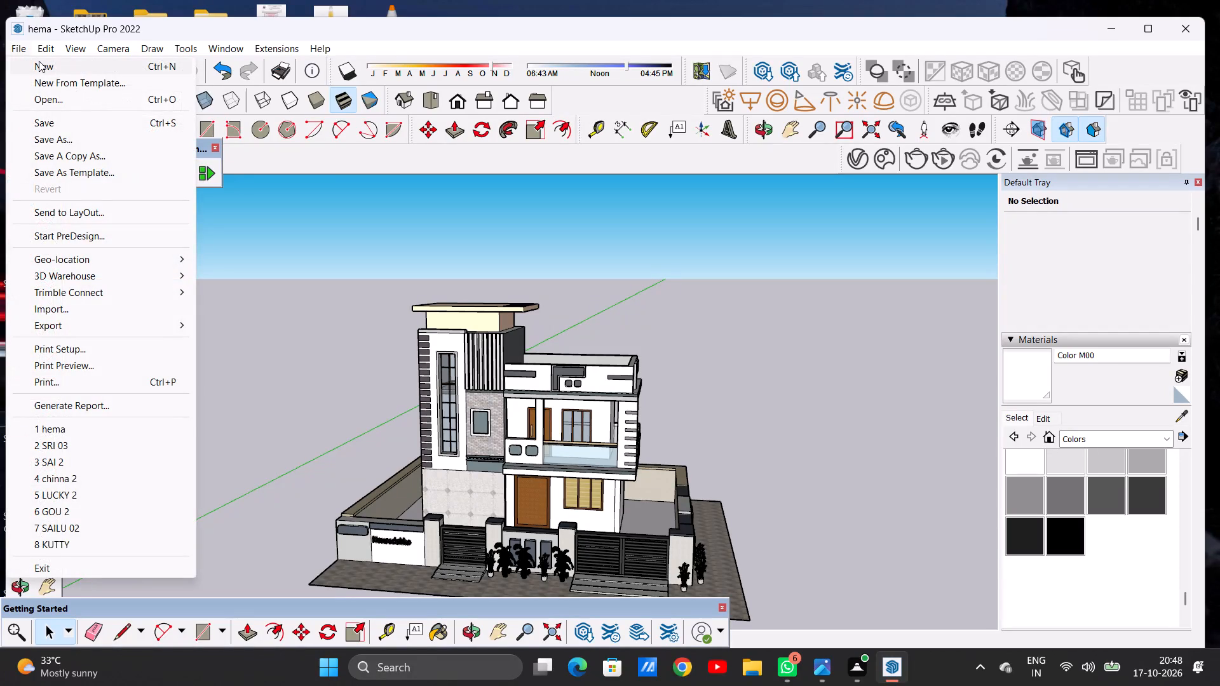
click(39, 61)
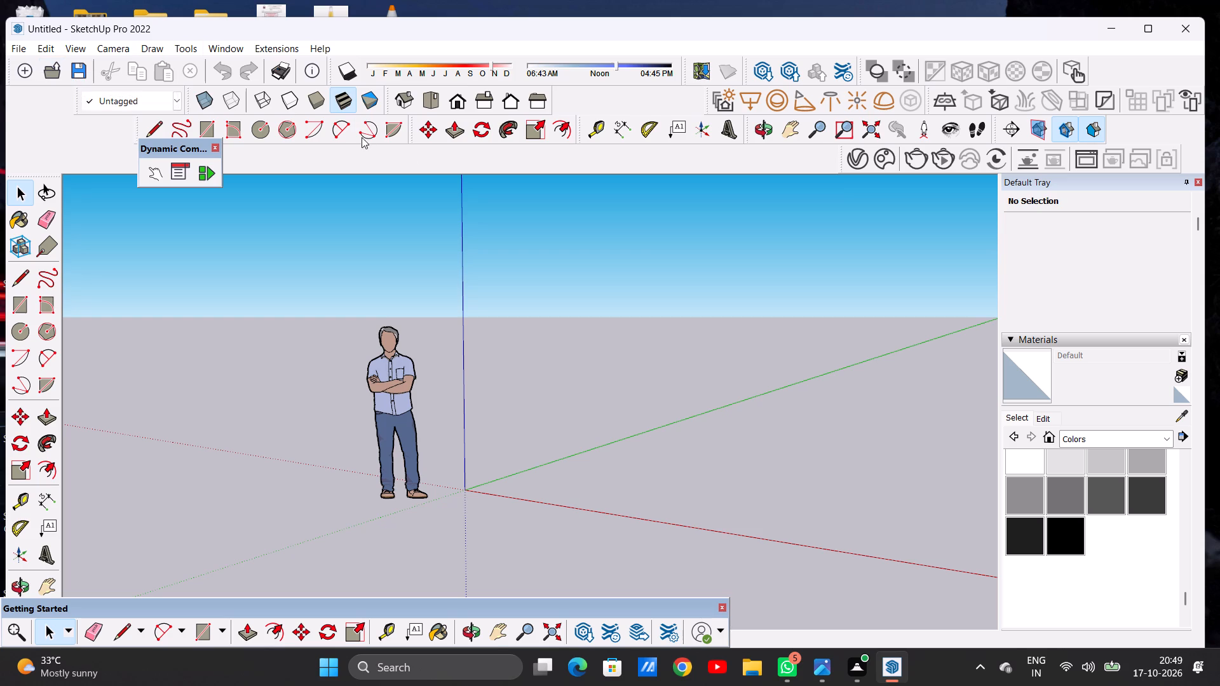
Switch the new model to the standard Top view, with the origin and open ground around it in sight.
click(429, 102)
scroll(198, 356, down, 20)
scroll(198, 356, down, 6)
scroll(772, 292, up, 1)
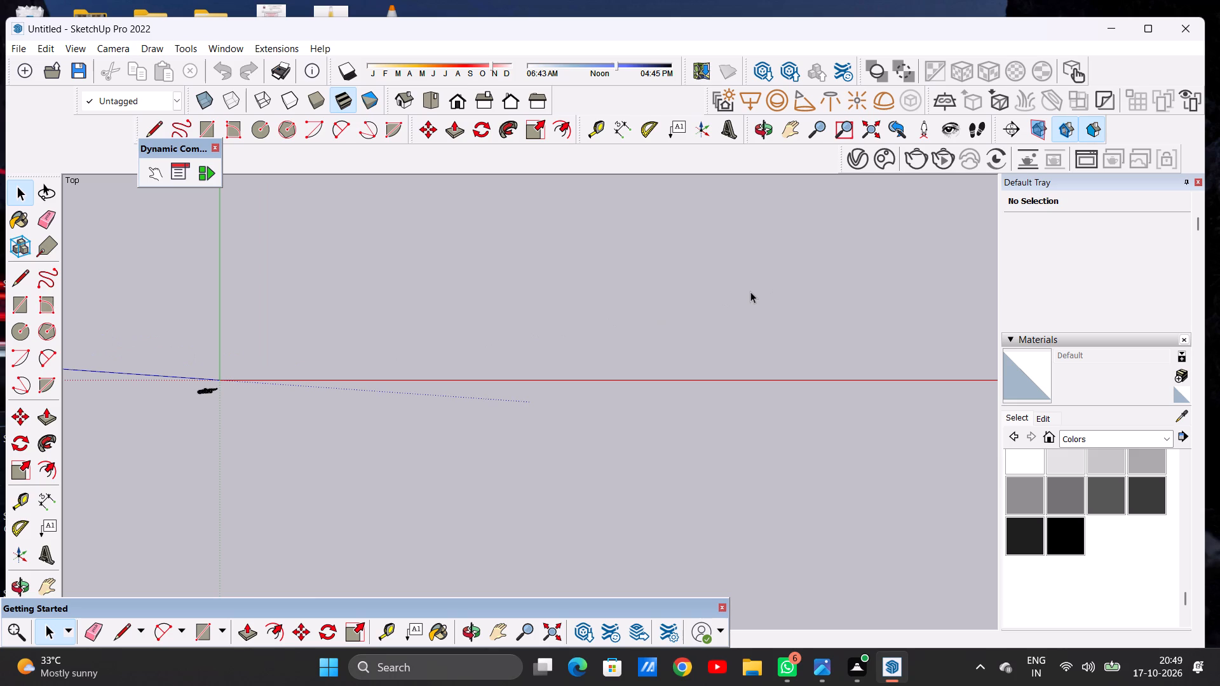
scroll(383, 287, up, 5)
scroll(294, 301, down, 9)
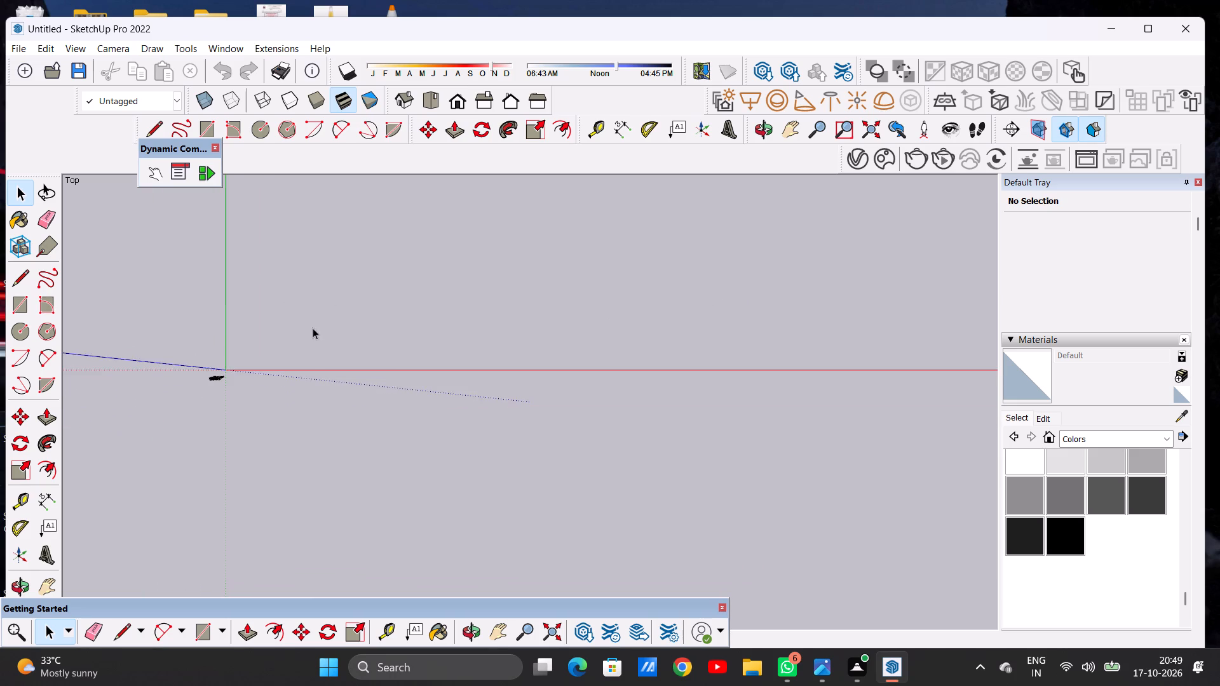
scroll(261, 237, up, 1)
scroll(261, 236, down, 1)
scroll(261, 236, up, 4)
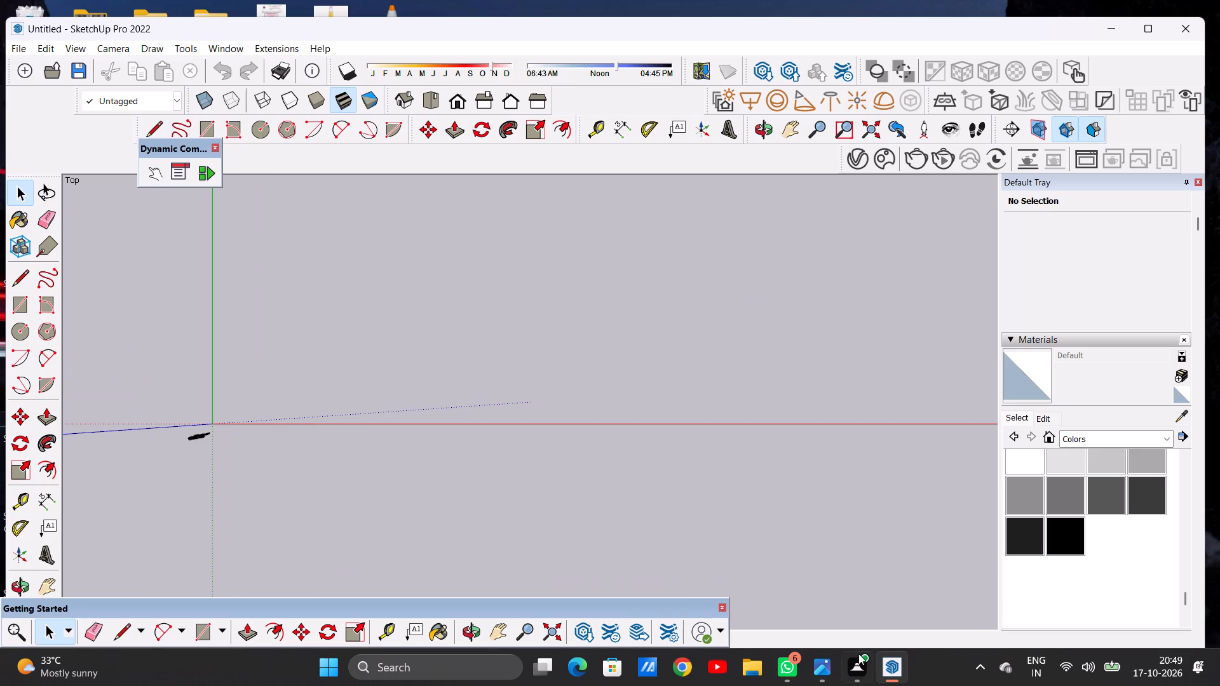
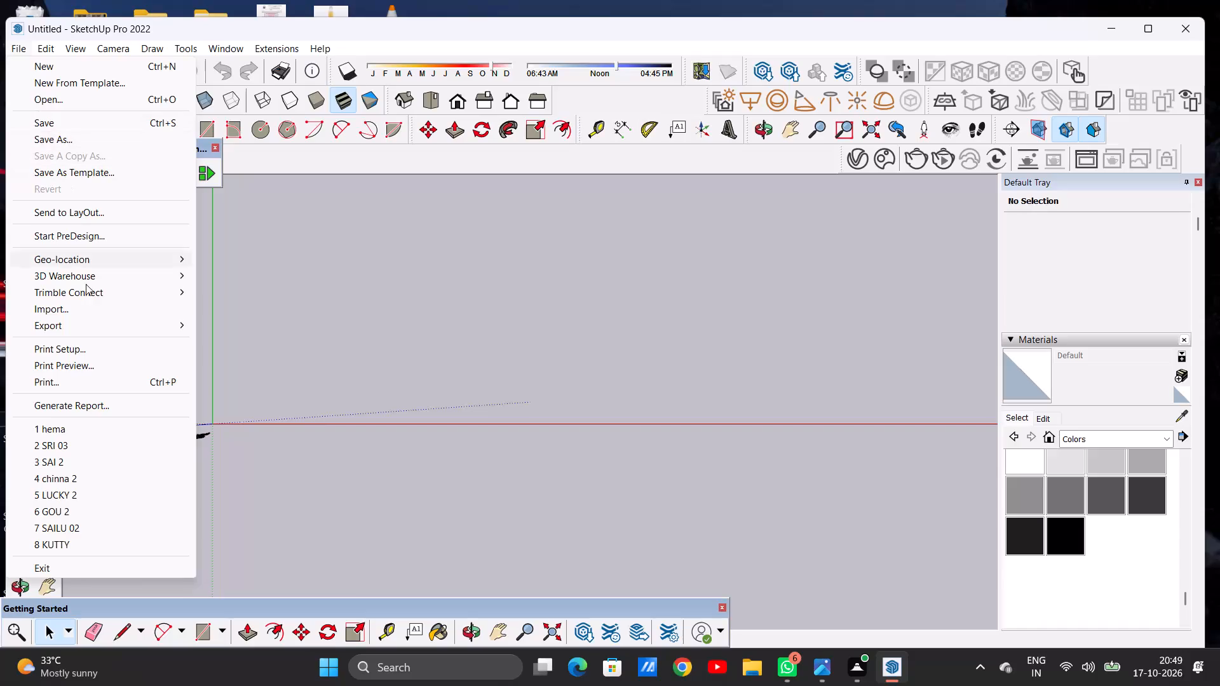
Open the recent house model named hema.
click(71, 432)
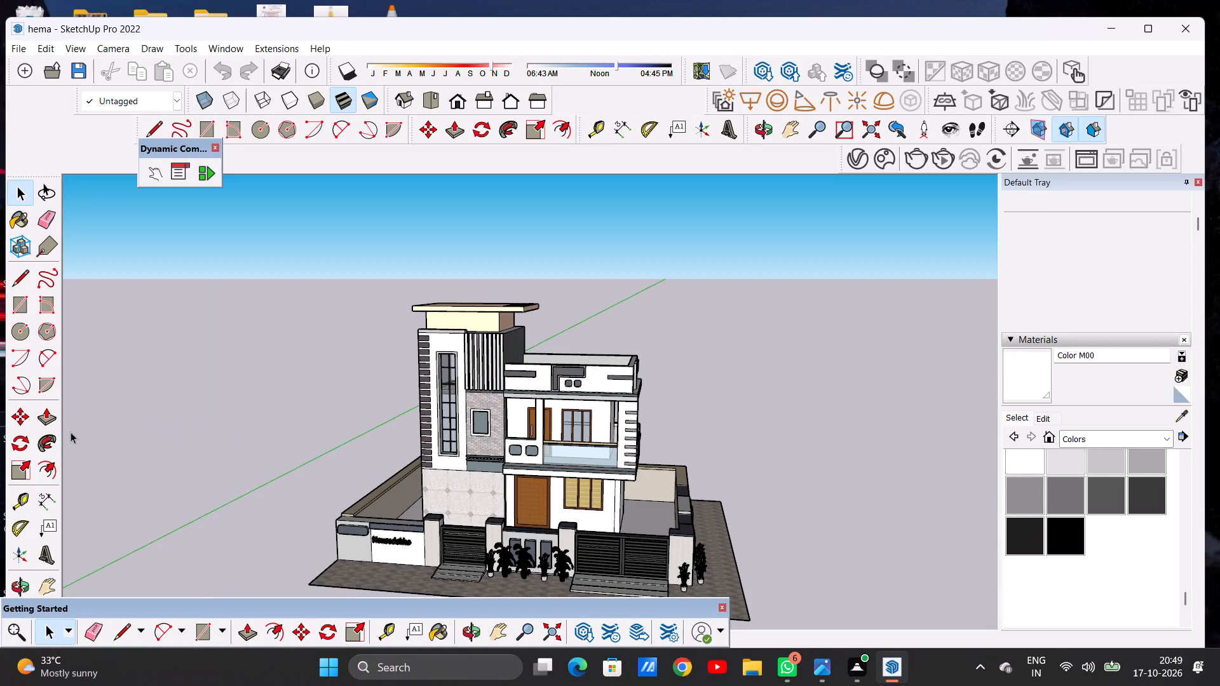
Examine the front of the house and its plot from nearer and farther distances, leaving nothing selected.
scroll(363, 414, down, 7)
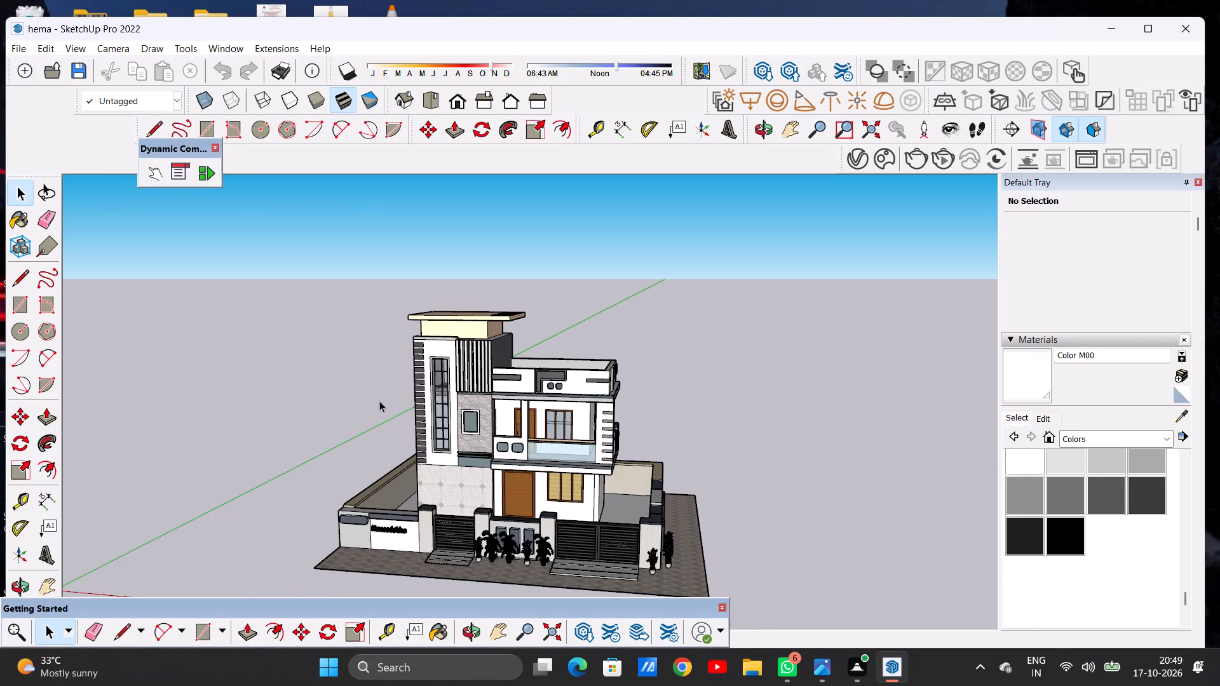
scroll(379, 401, down, 7)
scroll(479, 487, up, 6)
scroll(479, 487, down, 1)
scroll(481, 484, up, 1)
scroll(481, 483, down, 1)
scroll(481, 483, up, 1)
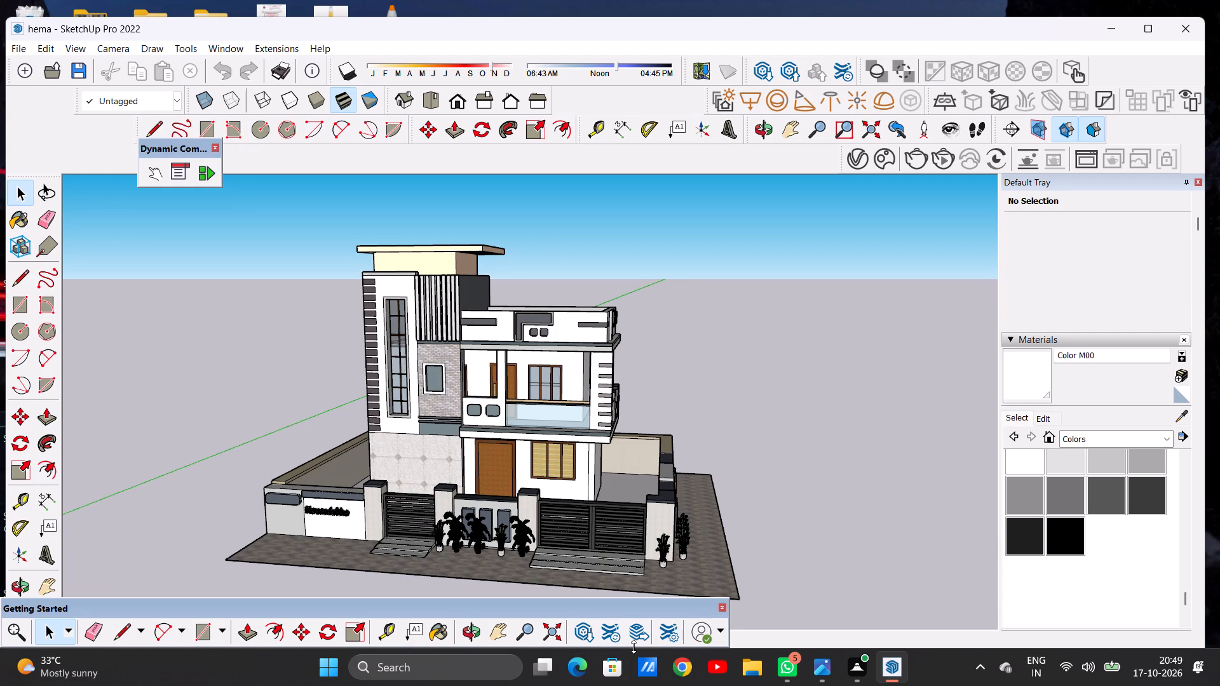
drag(508, 567, 506, 569)
drag(506, 569, 485, 600)
scroll(707, 579, down, 1)
middle_drag(677, 607, 1006, 29)
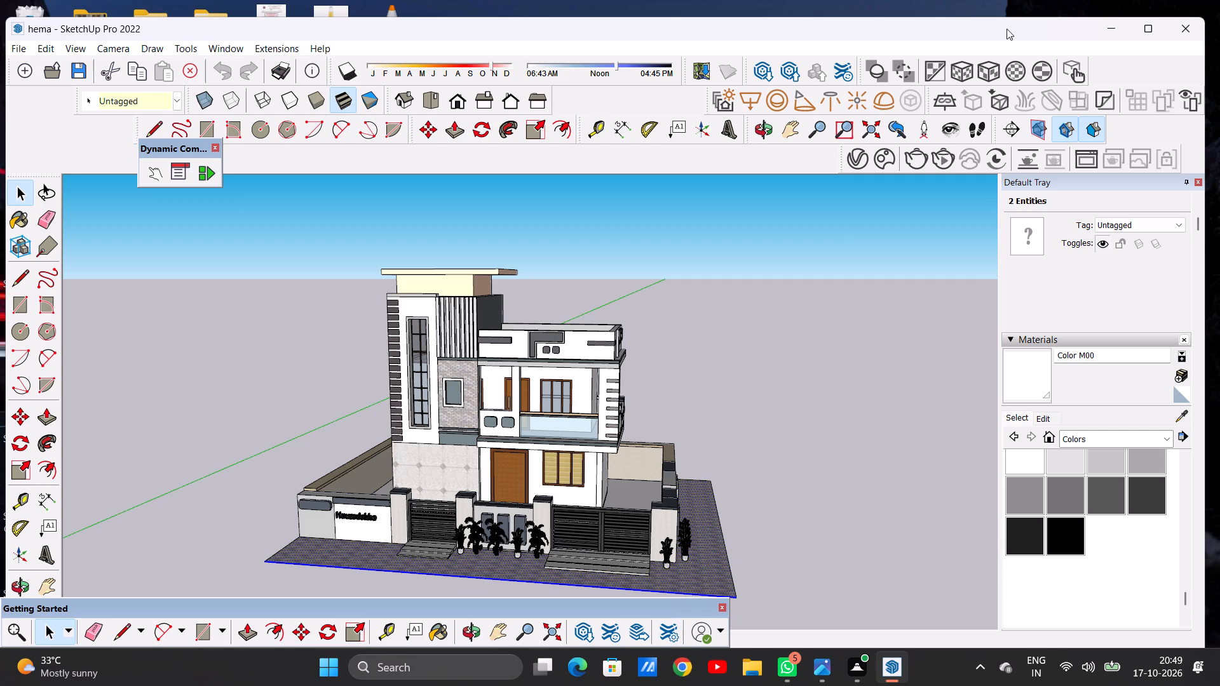
middle_drag(1006, 29, 1013, 41)
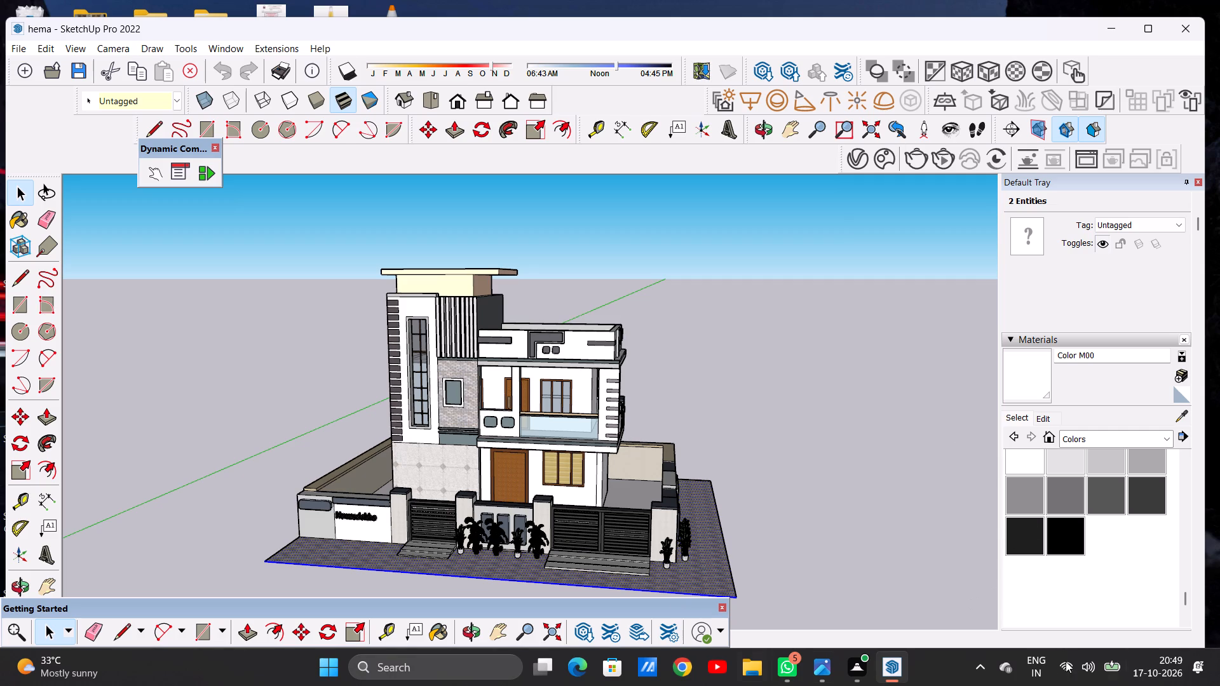
scroll(556, 482, down, 6)
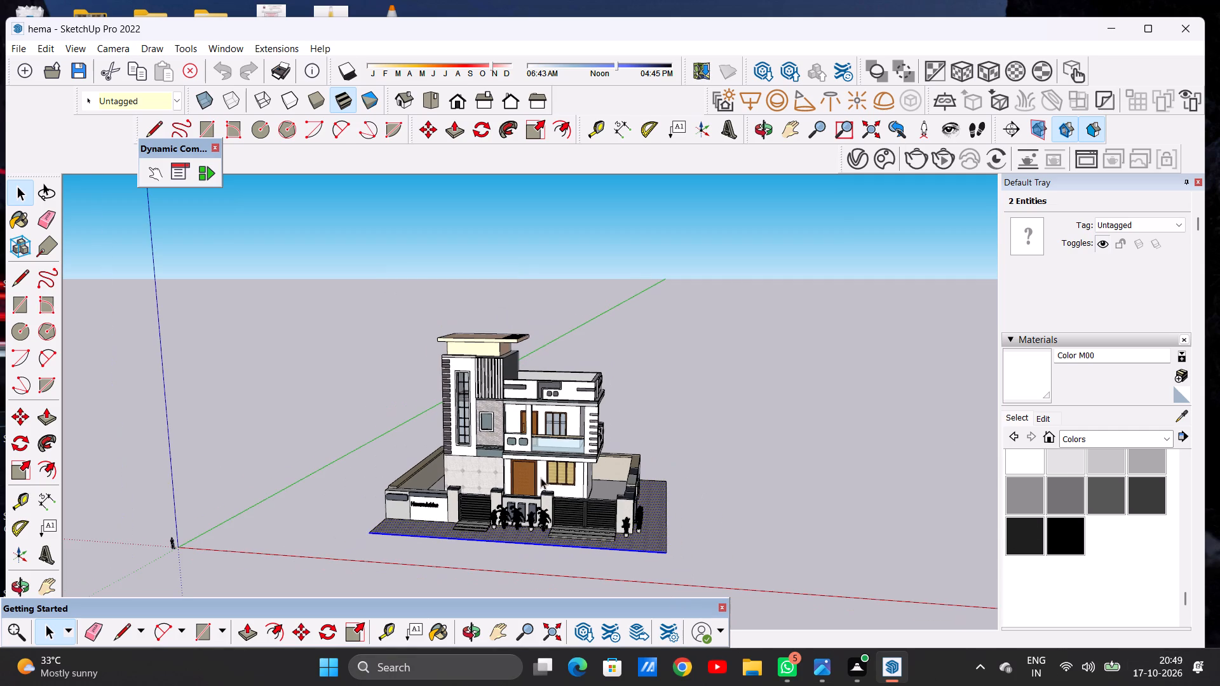
click(771, 478)
scroll(524, 515, up, 9)
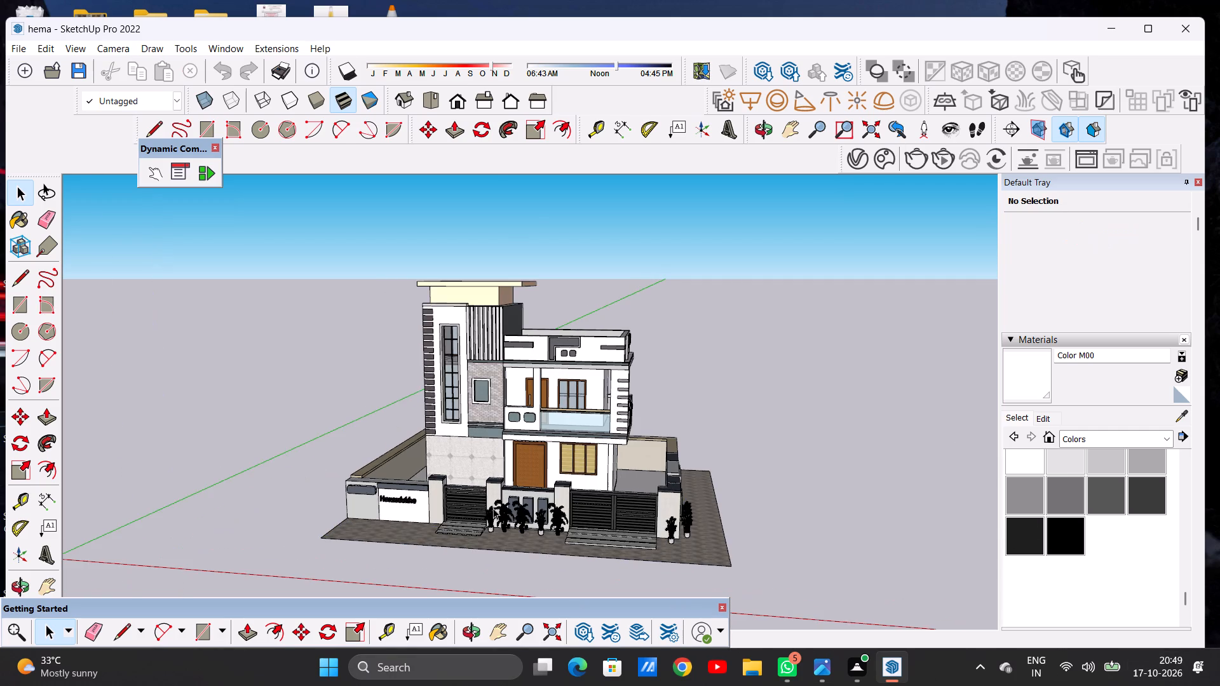
Examine the house from around and above, covering the front facade, side walls, roof, balcony, gates and compound wall.
middle_drag(457, 489, 307, 487)
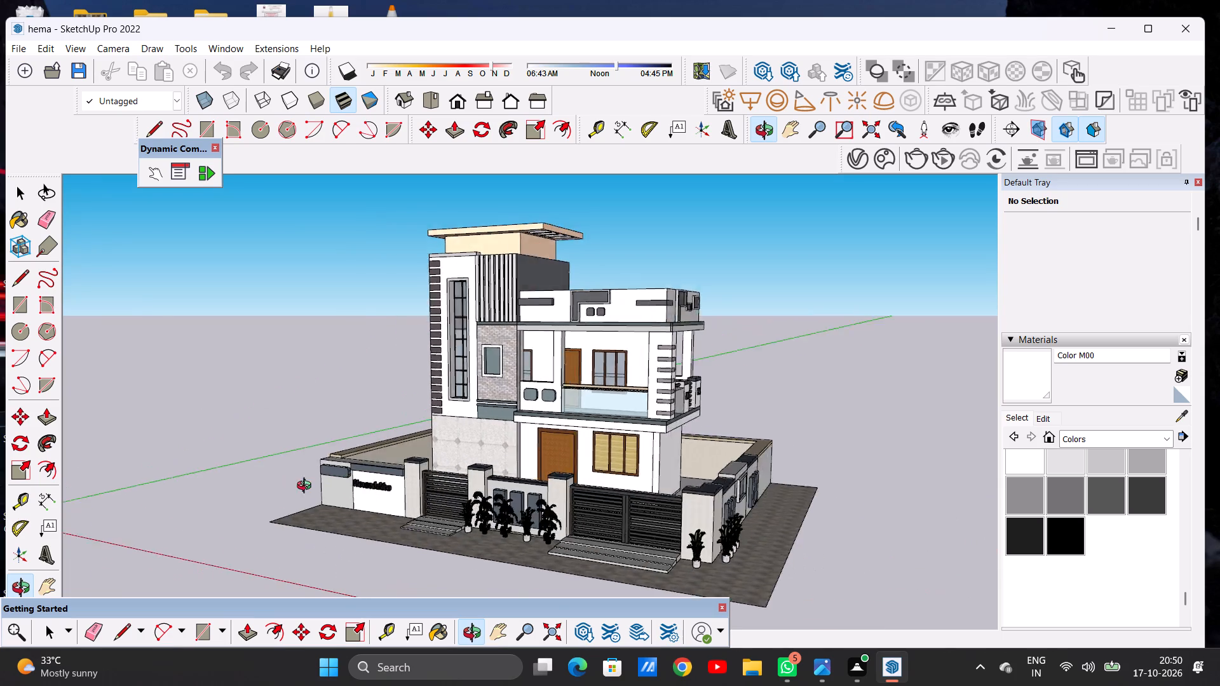
middle_drag(307, 487, 310, 492)
middle_drag(646, 493, 810, 478)
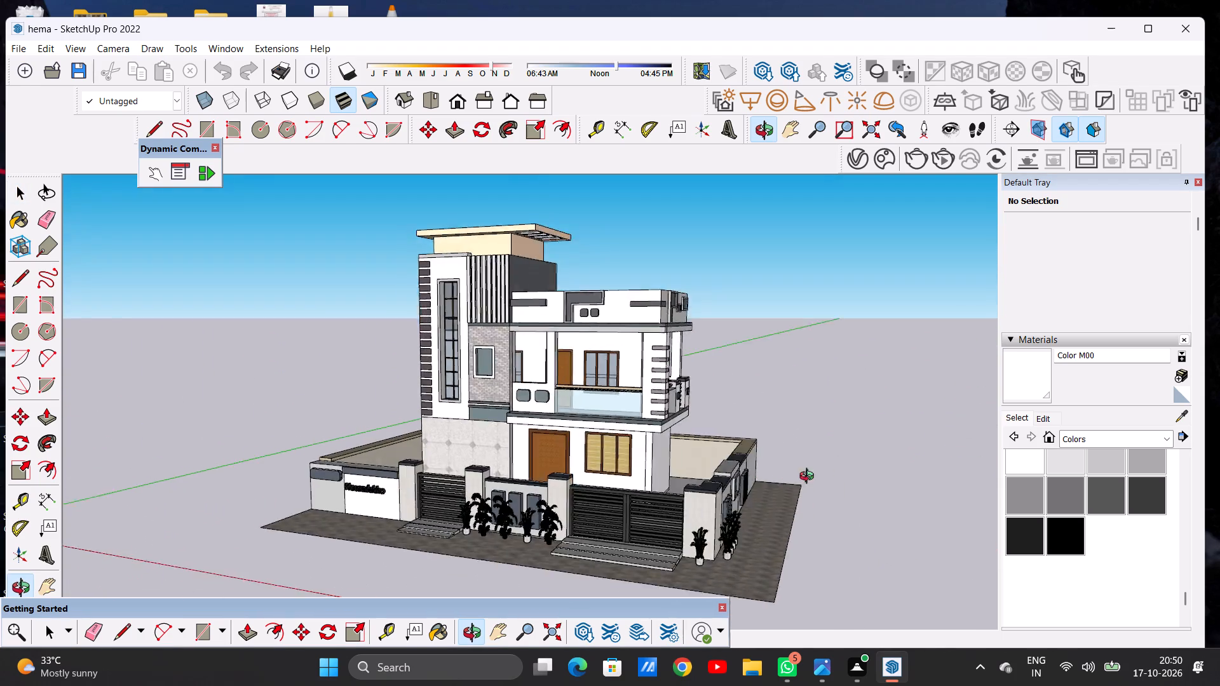
middle_drag(810, 478, 849, 473)
middle_drag(523, 473, 471, 530)
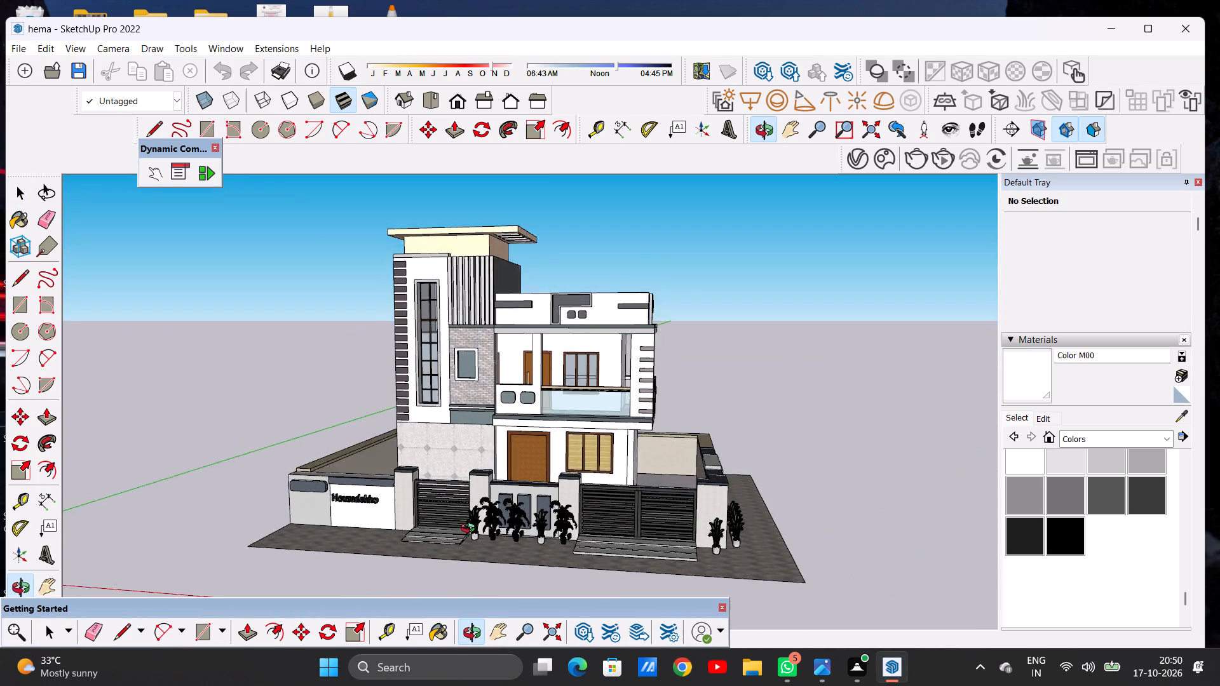
middle_drag(471, 530, 485, 604)
scroll(517, 534, down, 7)
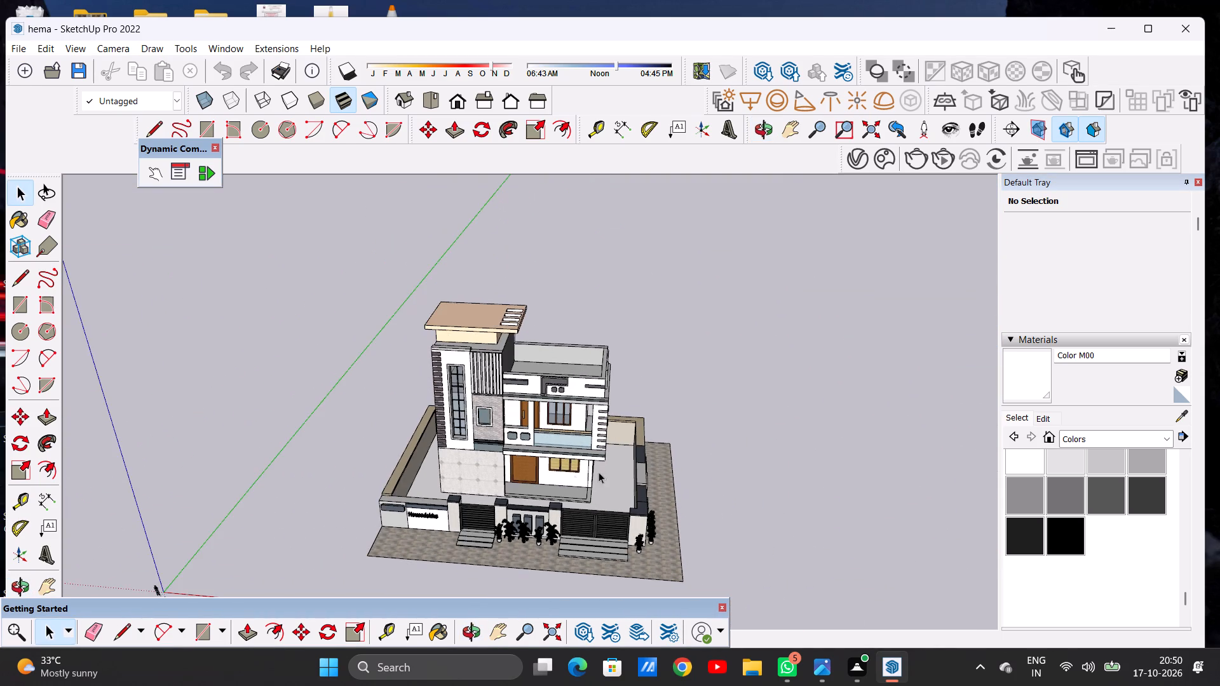
scroll(646, 462, up, 6)
middle_drag(702, 464, 456, 453)
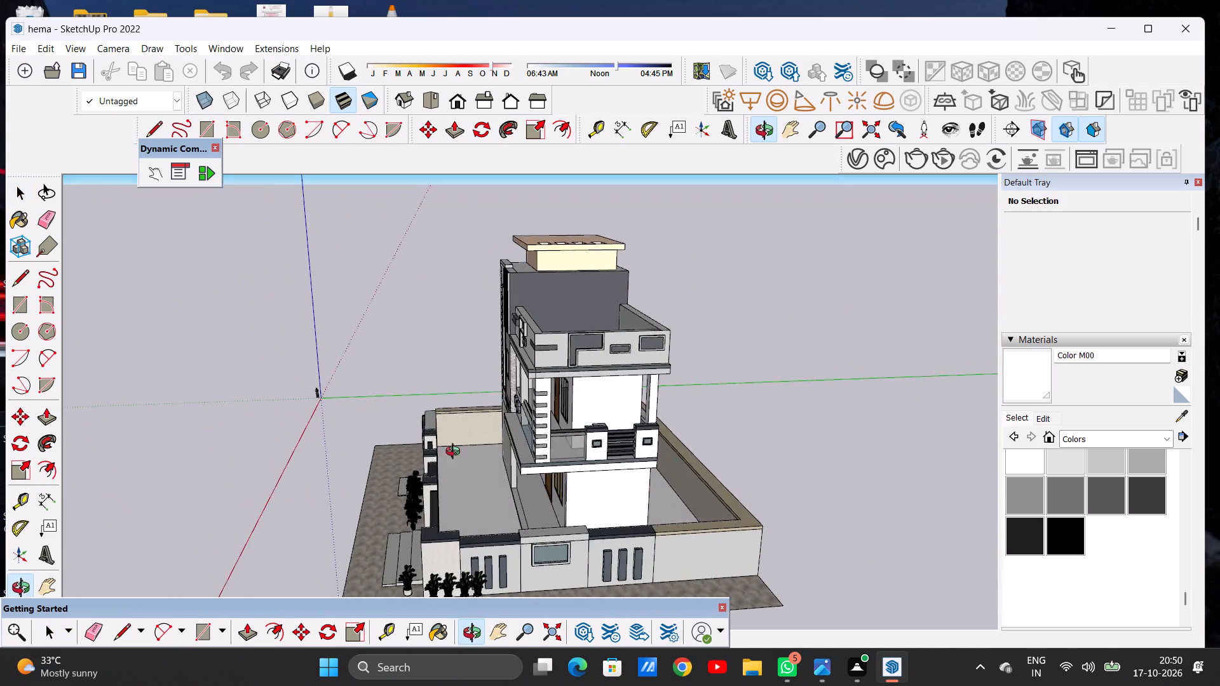
middle_drag(456, 453, 503, 424)
scroll(573, 428, down, 6)
scroll(566, 525, up, 6)
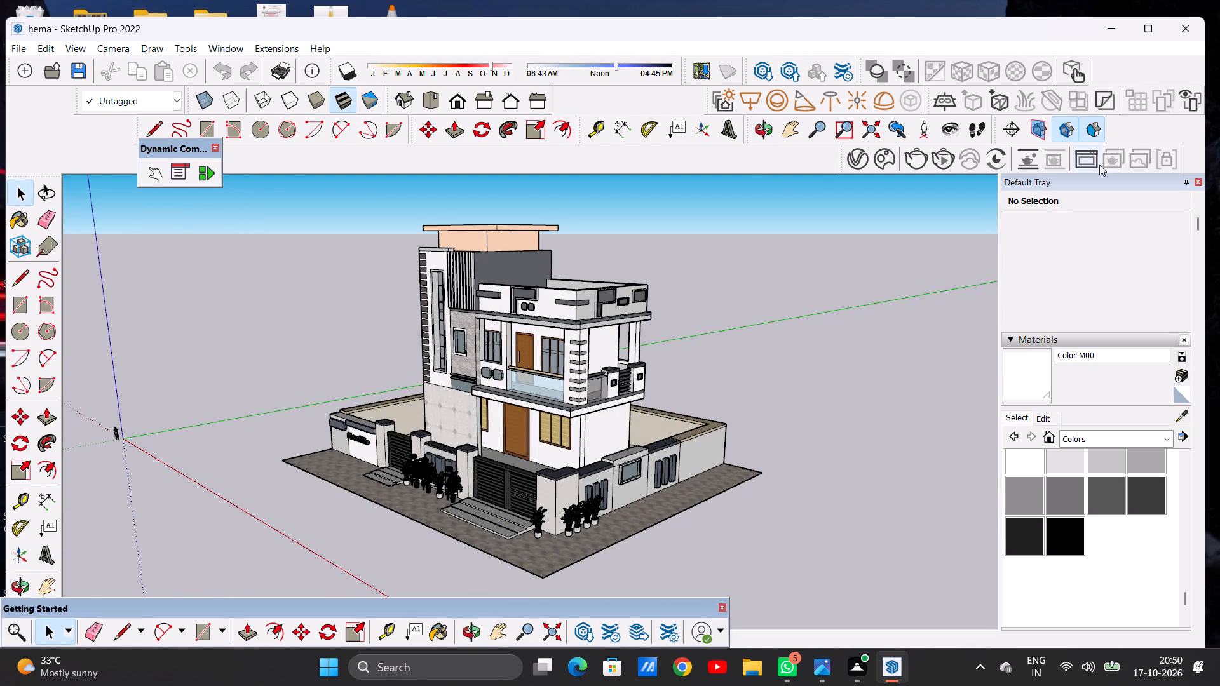
middle_drag(1099, 165, 637, 434)
scroll(1099, 165, down, 2)
middle_drag(637, 434, 395, 544)
scroll(642, 441, up, 1)
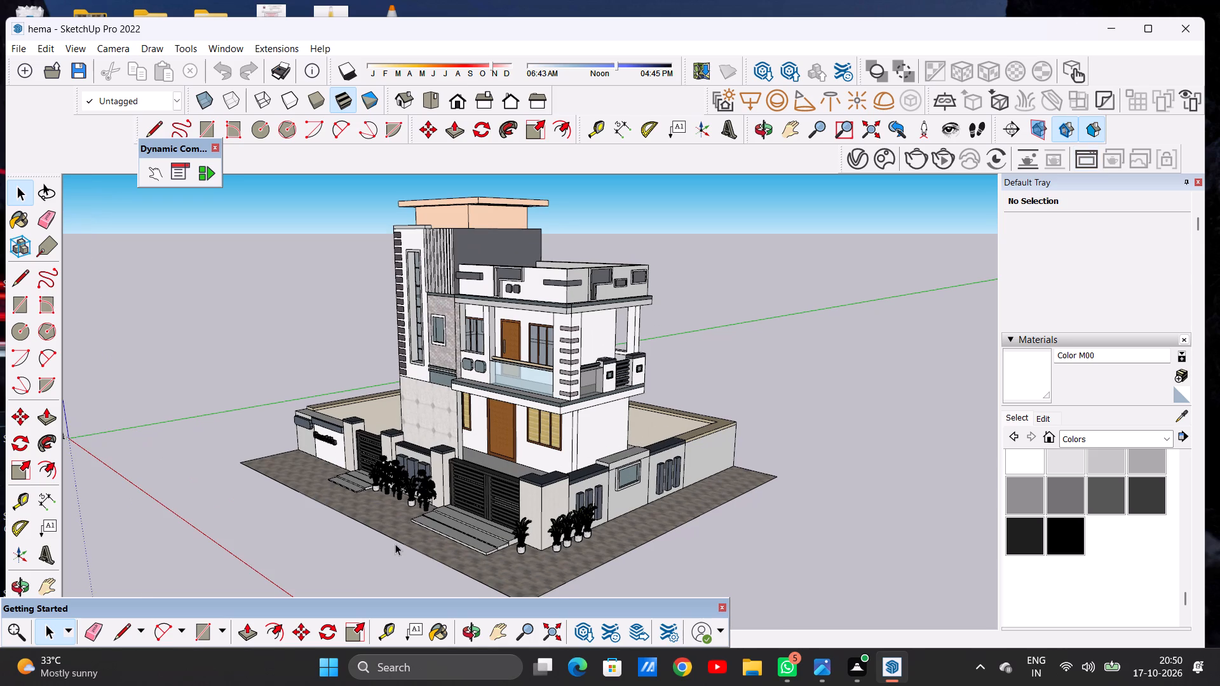
middle_drag(395, 544, 667, 544)
scroll(391, 546, down, 3)
scroll(673, 548, up, 3)
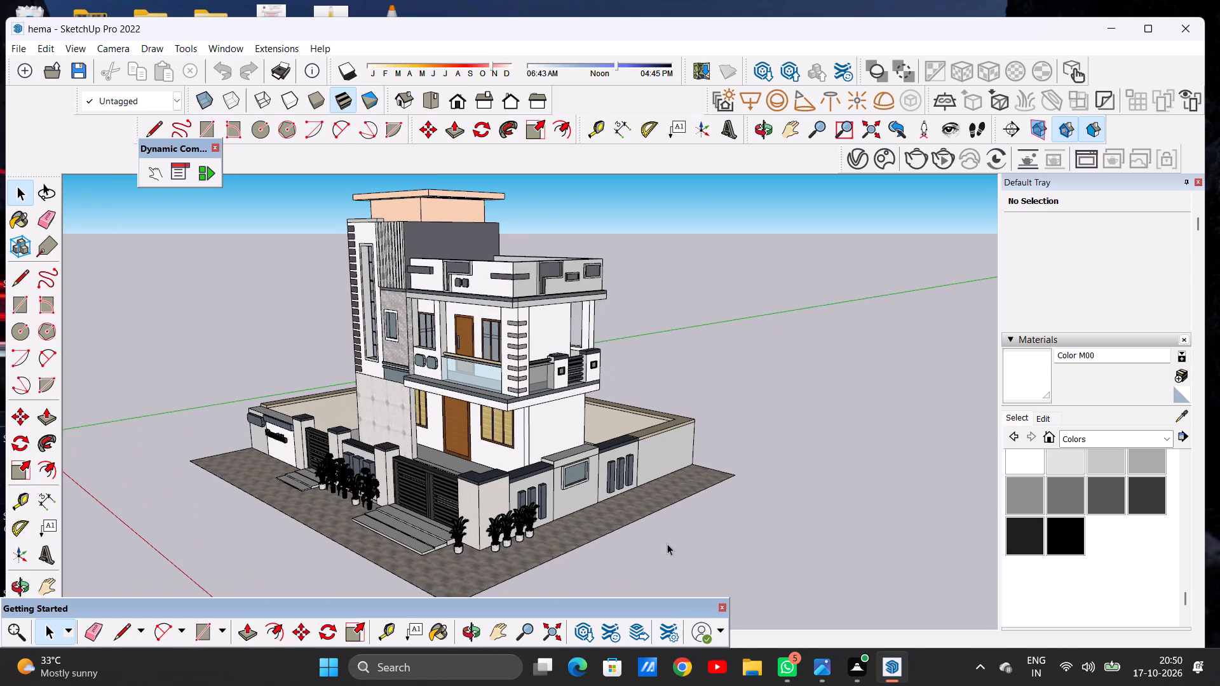
middle_drag(667, 544, 668, 513)
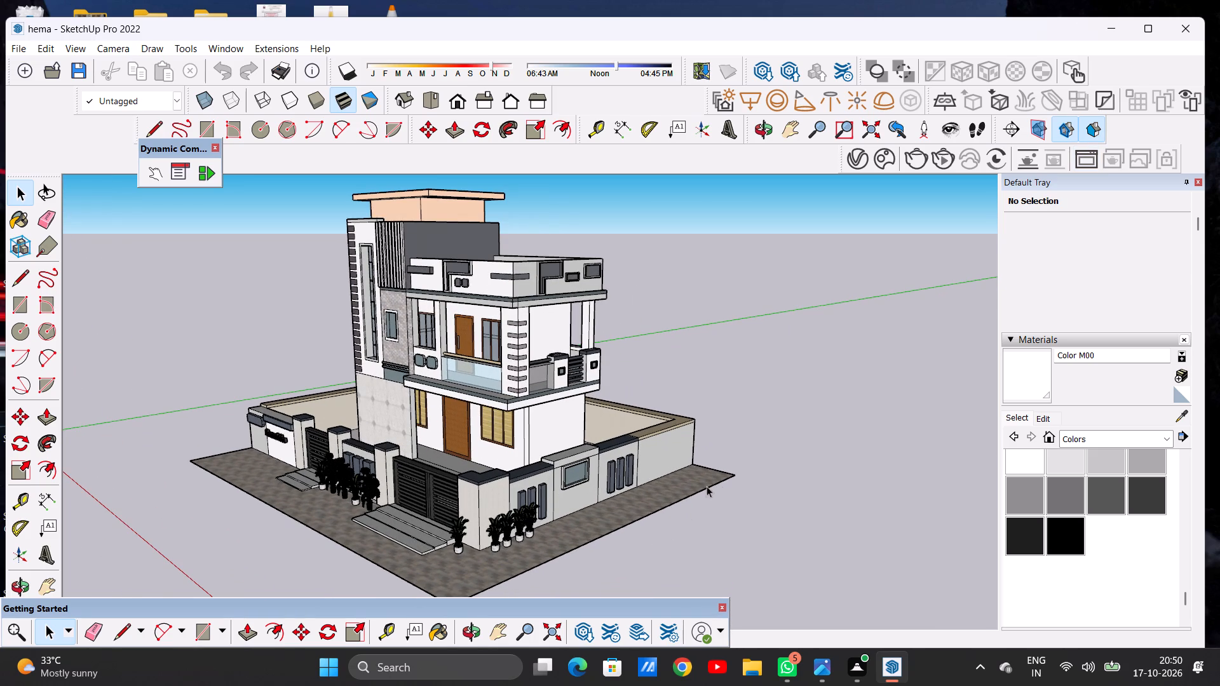
middle_drag(445, 537, 491, 531)
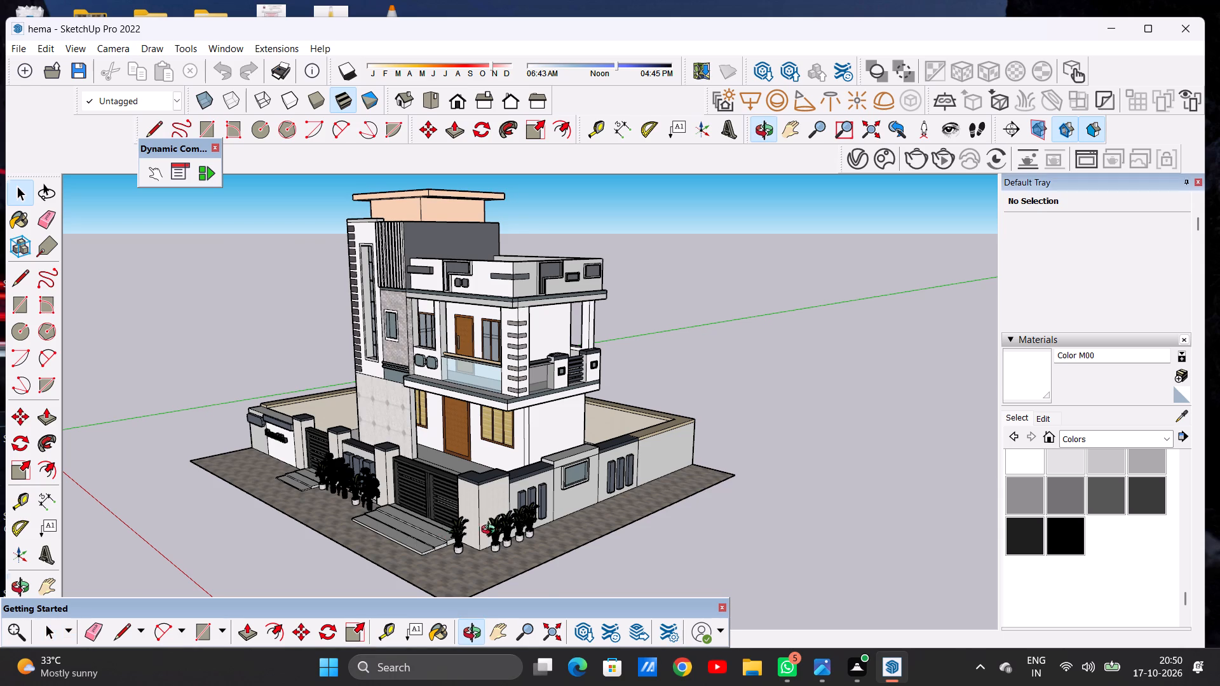
middle_drag(491, 531, 698, 516)
middle_drag(447, 473, 586, 480)
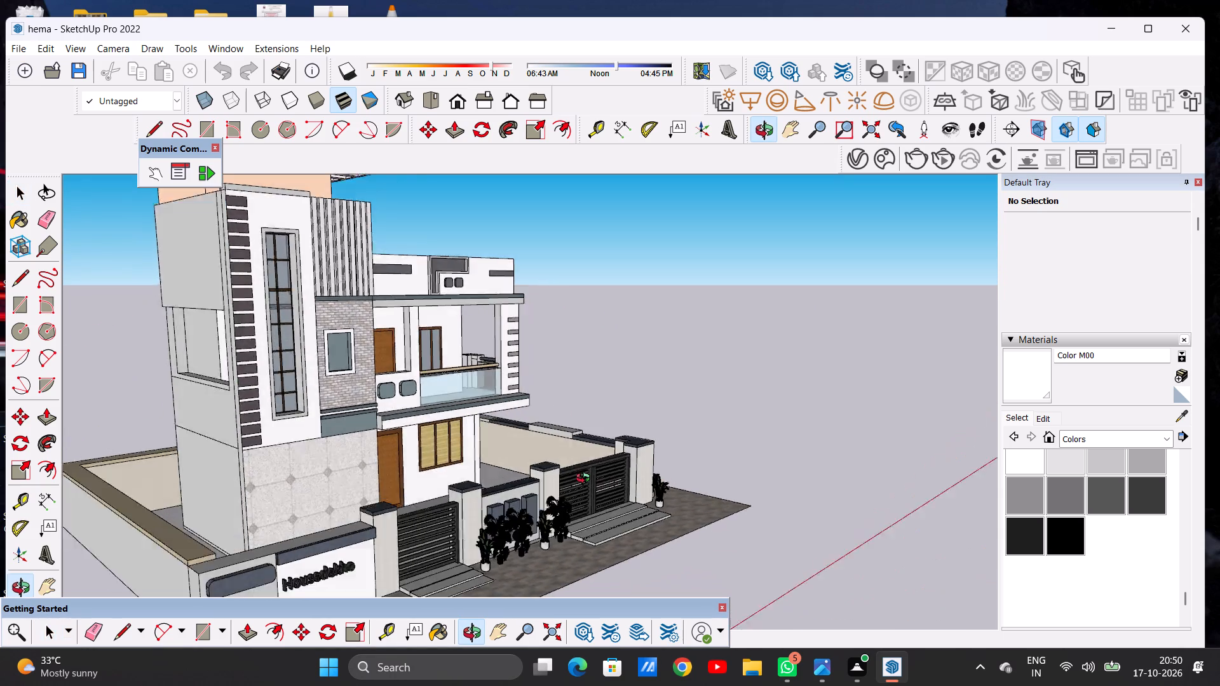
middle_drag(586, 480, 400, 488)
scroll(435, 489, down, 9)
scroll(501, 454, up, 2)
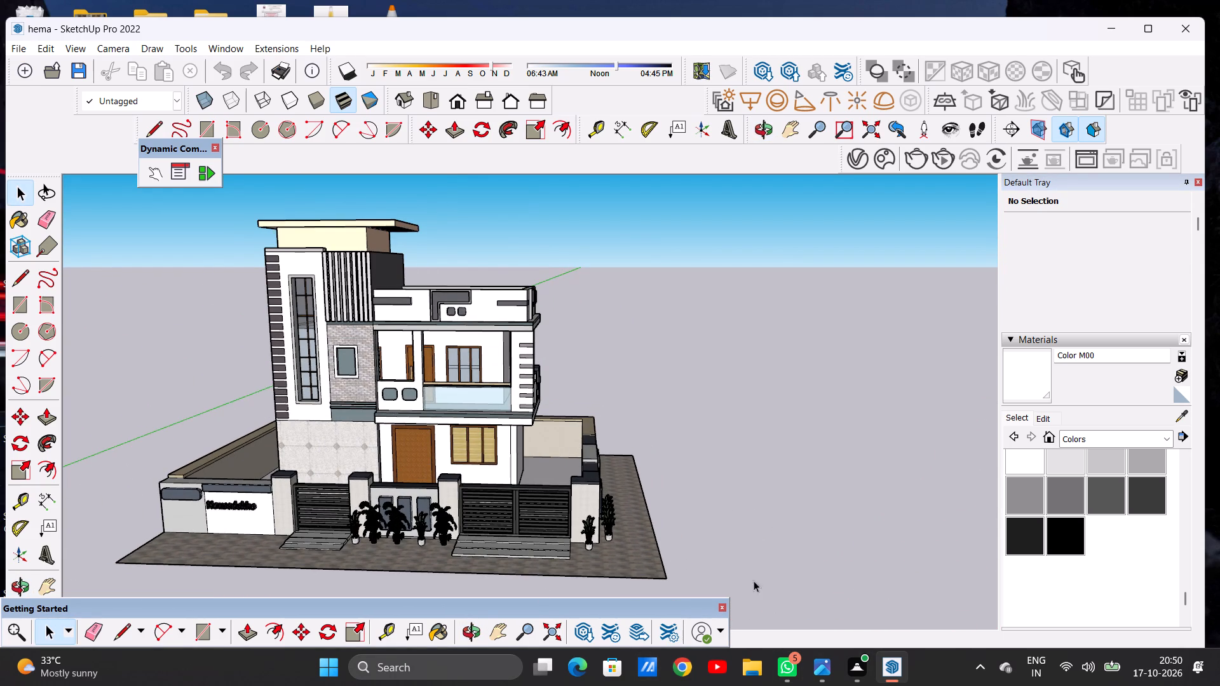
middle_drag(741, 577, 792, 516)
scroll(1080, 665, down, 1)
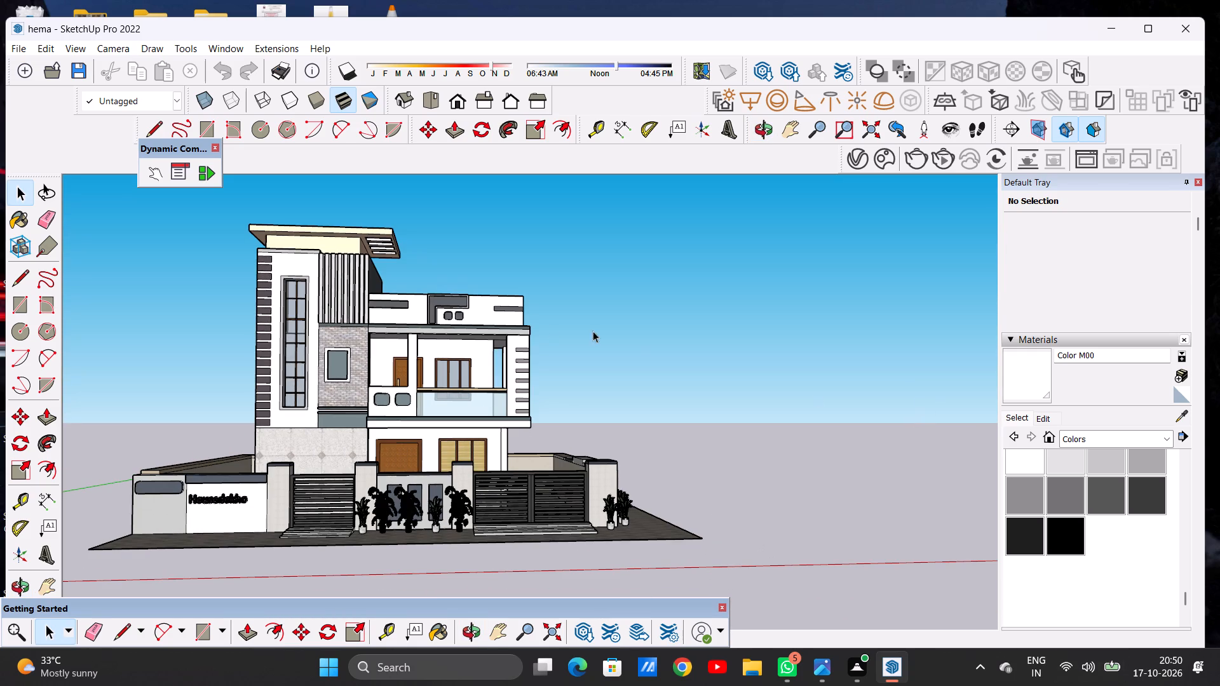
Start a new blank model in place of the open house model.
click(13, 48)
click(44, 65)
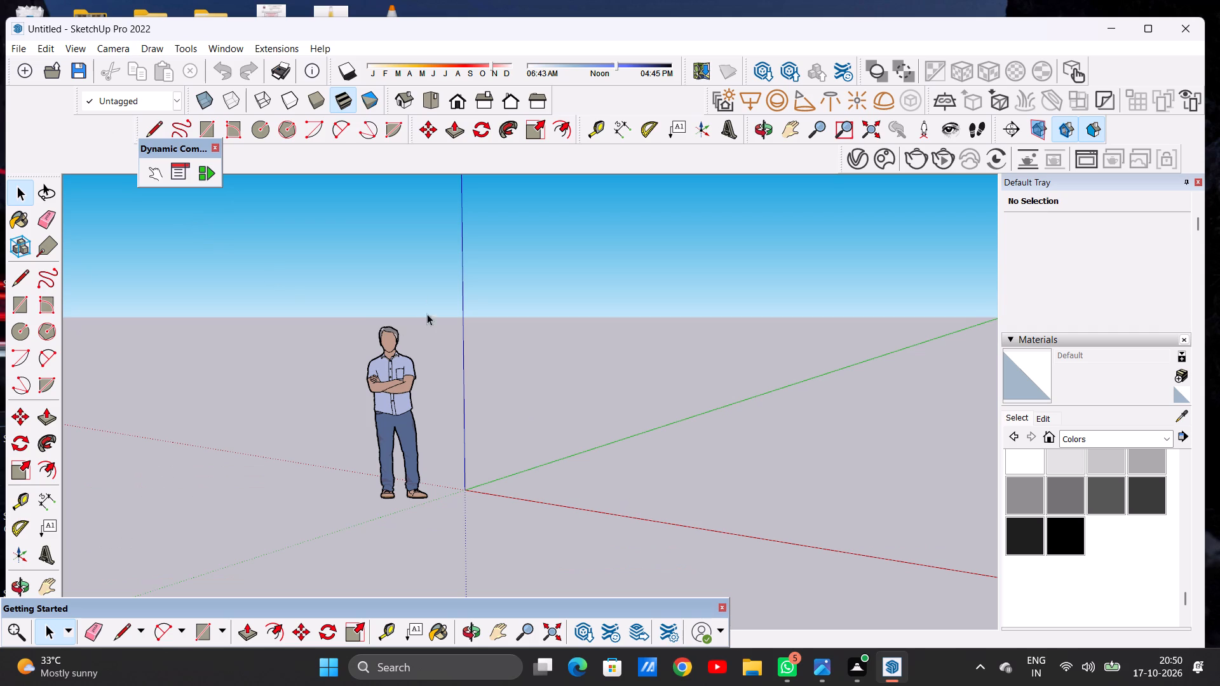
Switch the new model to the standard Top view, with the origin and open ground in sight and the Select tool active.
click(426, 105)
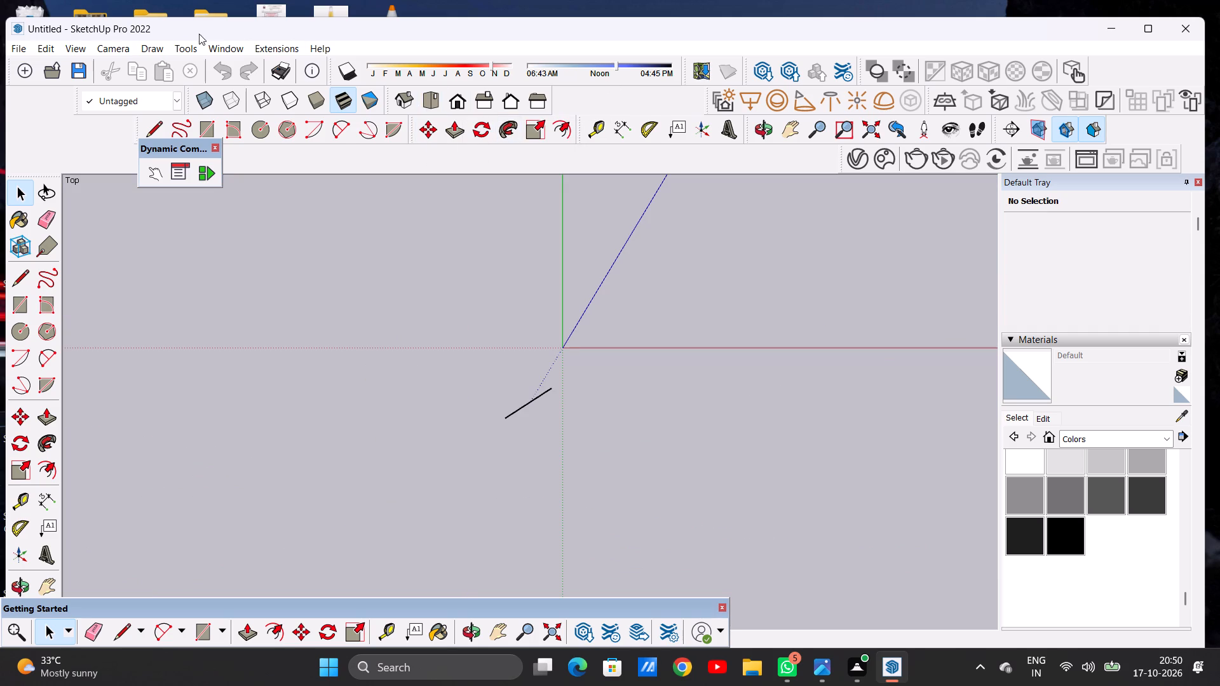
scroll(828, 279, up, 7)
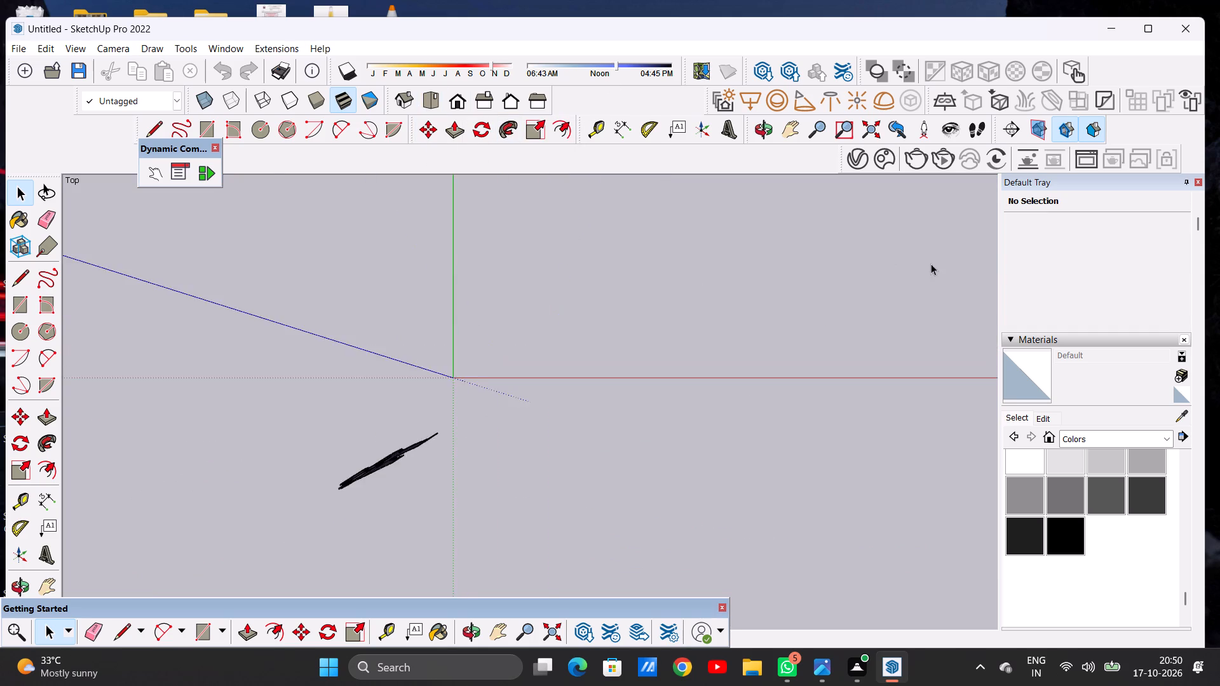
scroll(931, 264, up, 9)
click(789, 131)
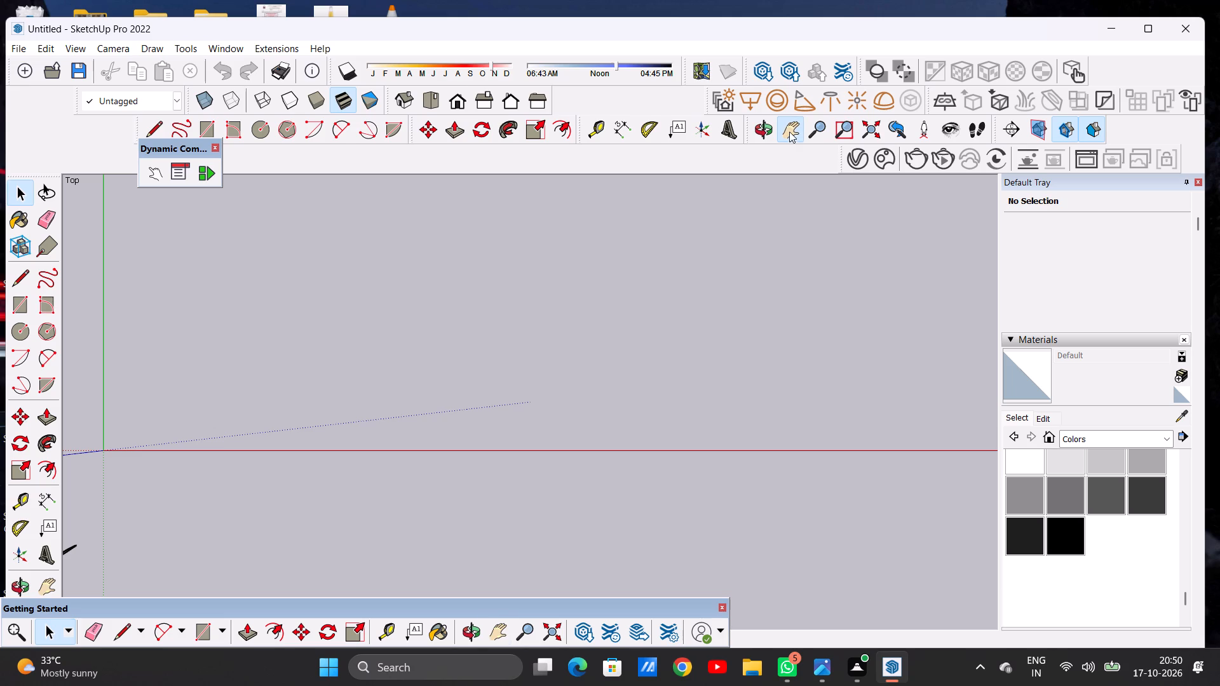
drag(180, 404, 141, 508)
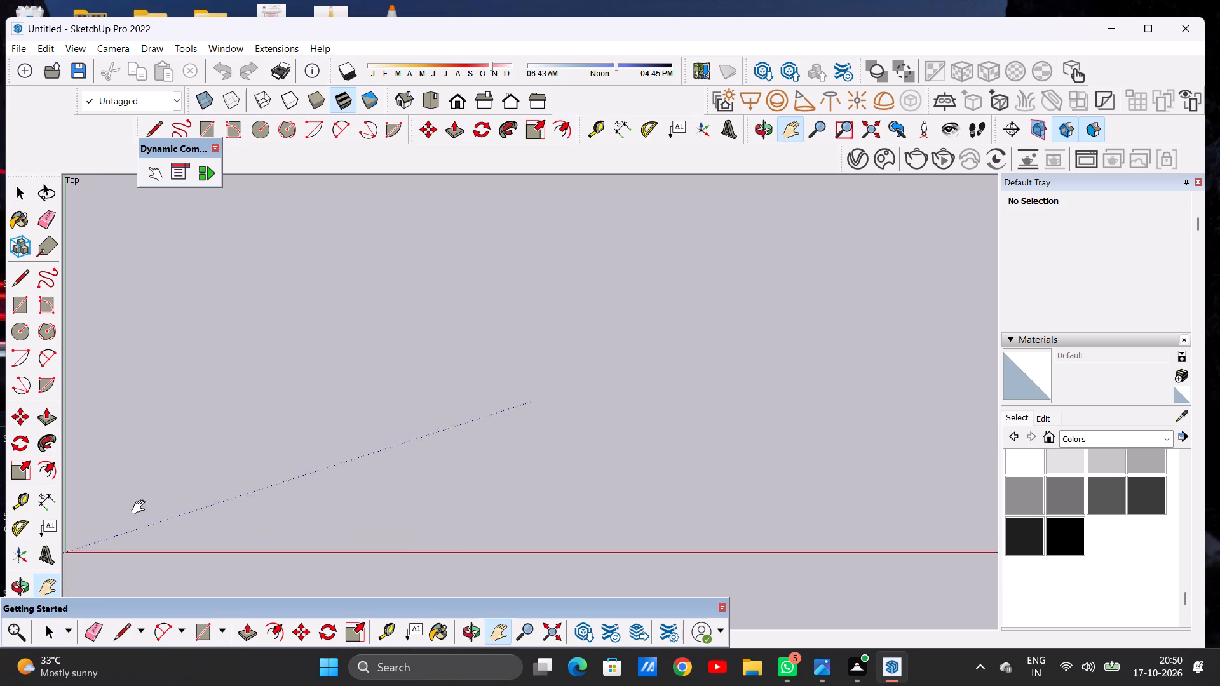
drag(141, 508, 153, 542)
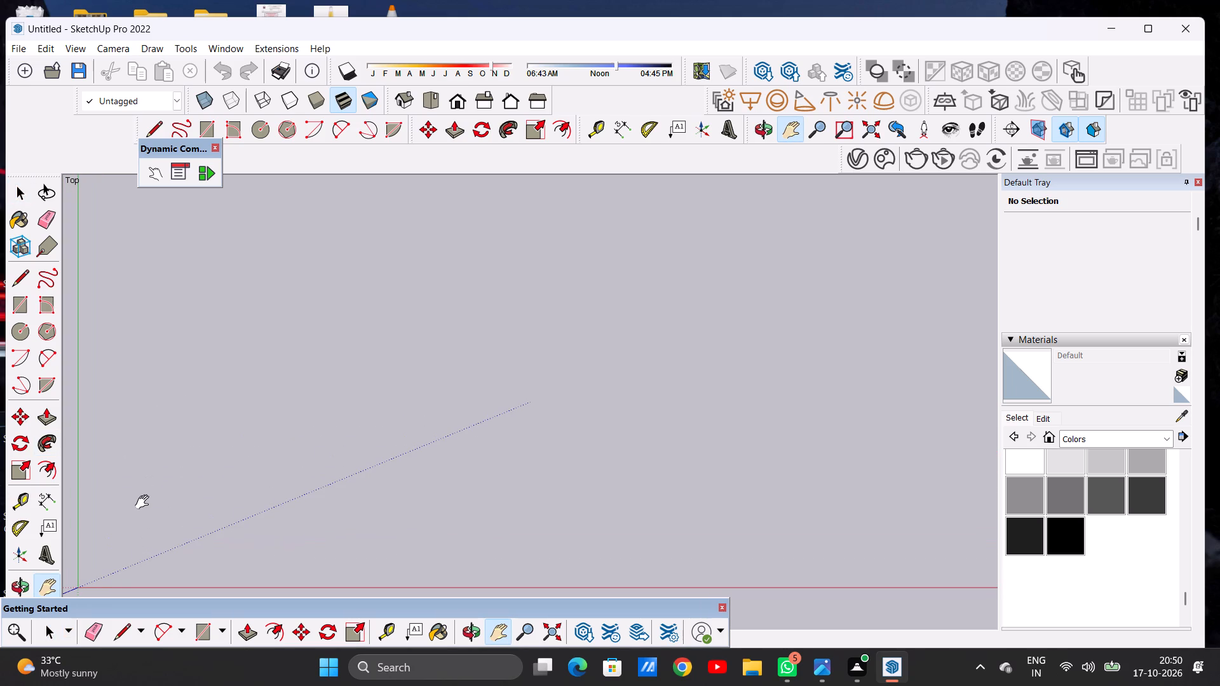
key(space)
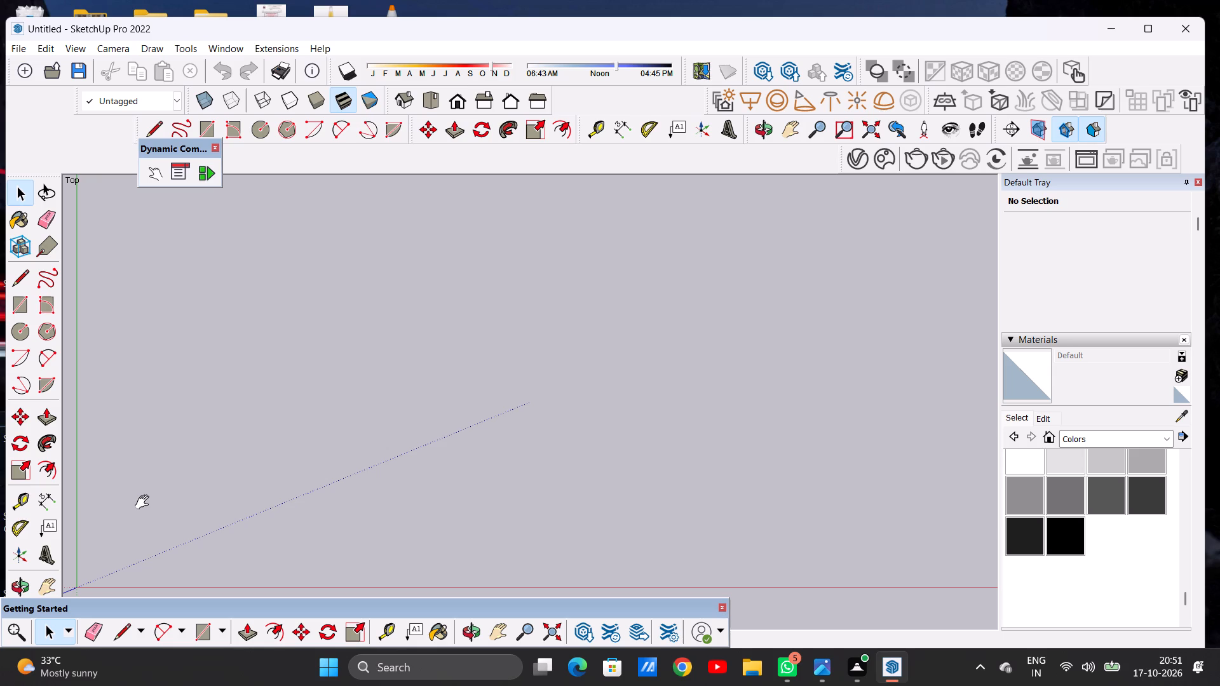
scroll(161, 480, down, 9)
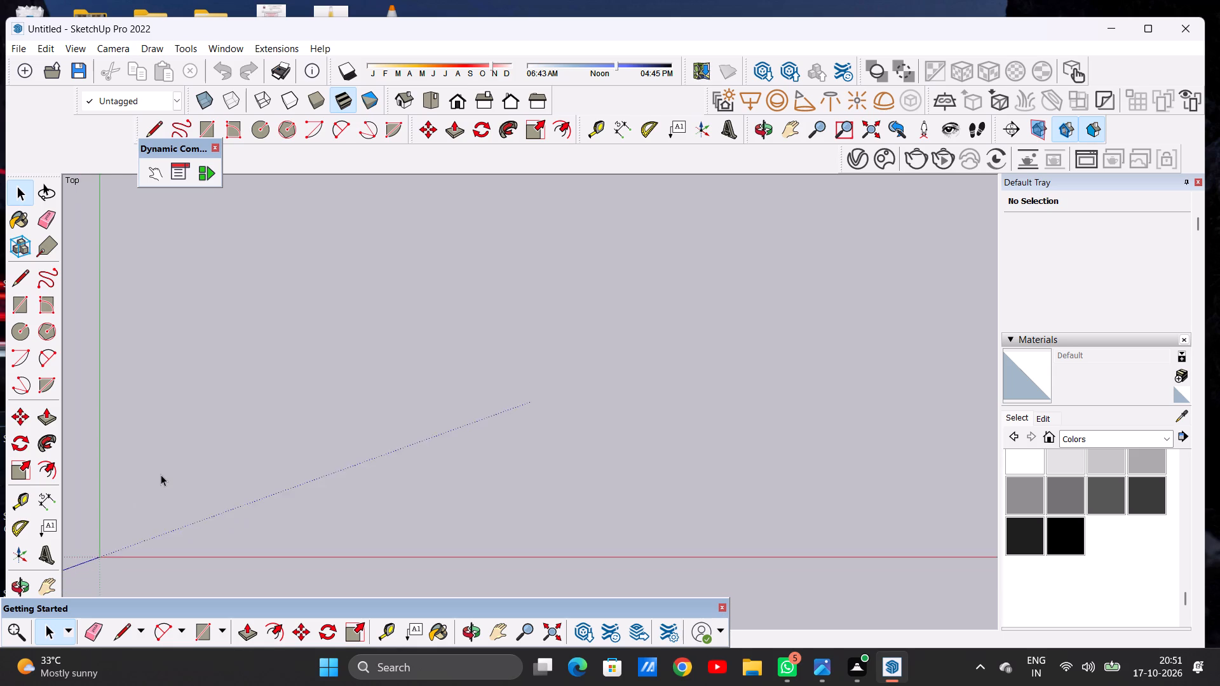
scroll(161, 474, down, 4)
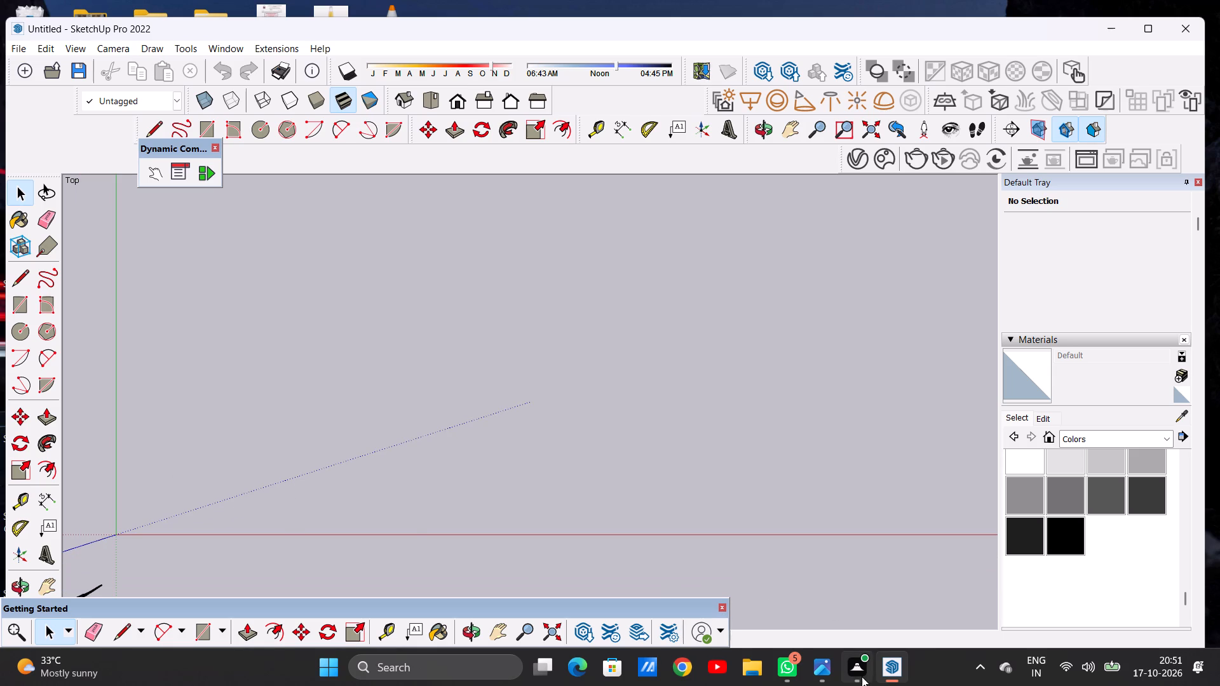
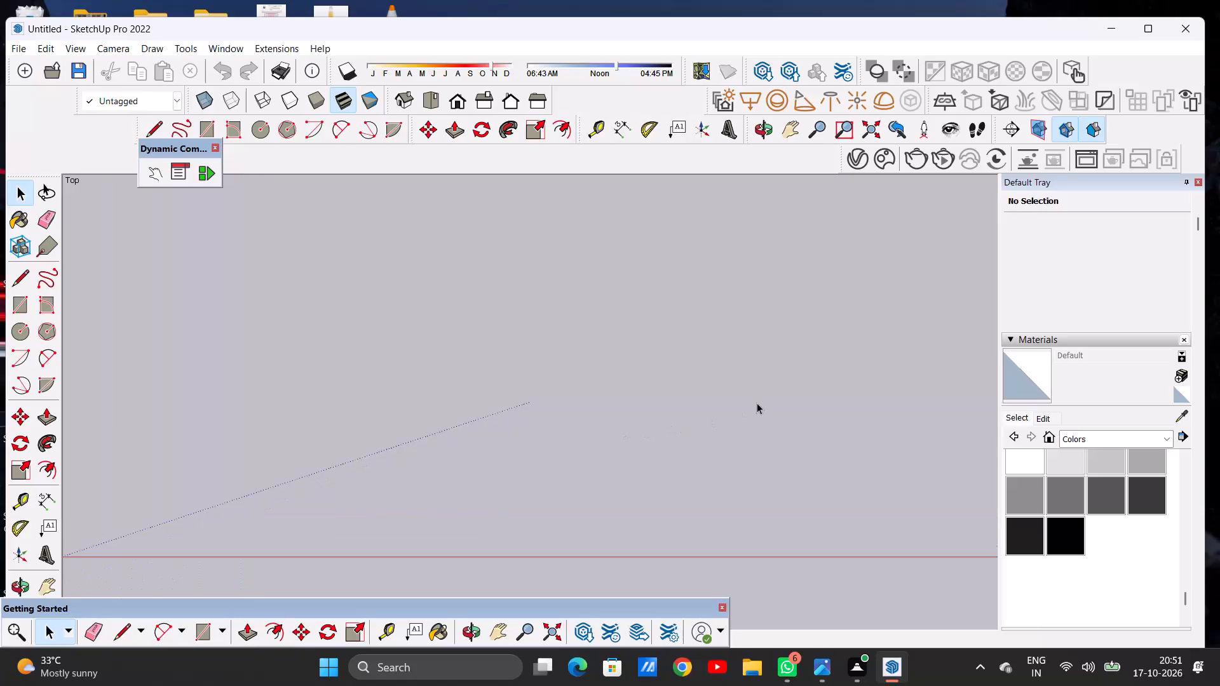
Draw a large freehand rectangle on the ground beside the origin, roughly twice as wide as it is deep.
scroll(750, 401, down, 4)
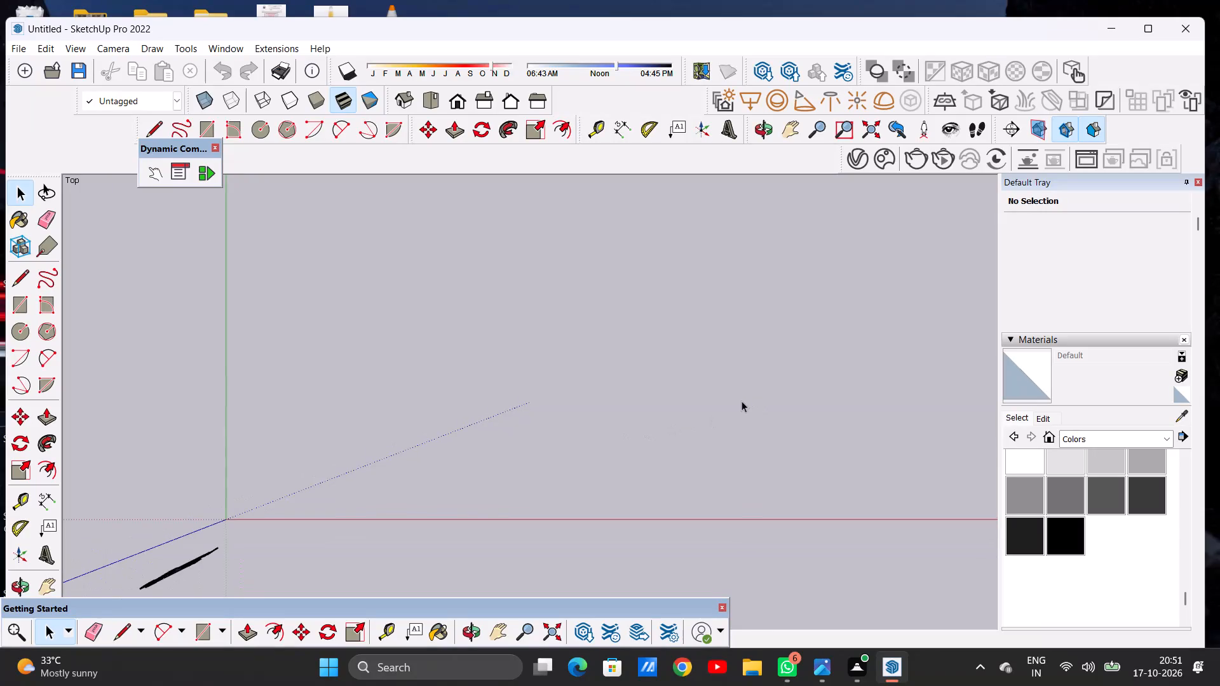
scroll(728, 316, up, 4)
scroll(726, 321, down, 1)
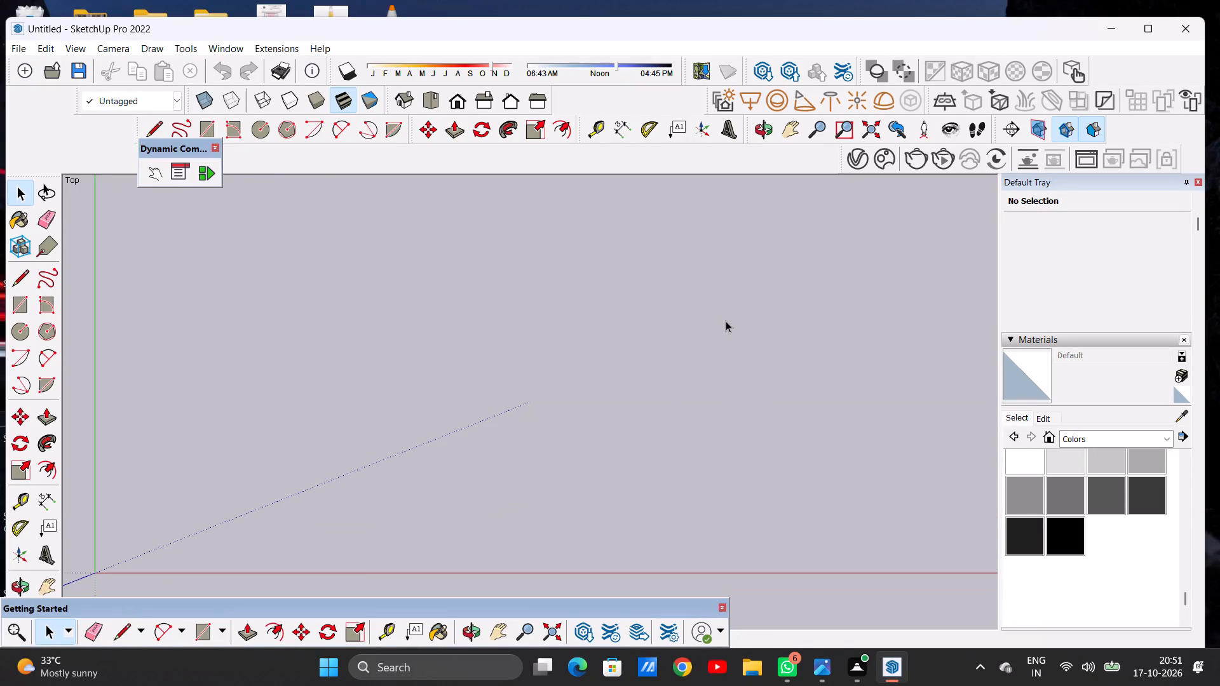
scroll(726, 321, up, 1)
scroll(726, 321, down, 1)
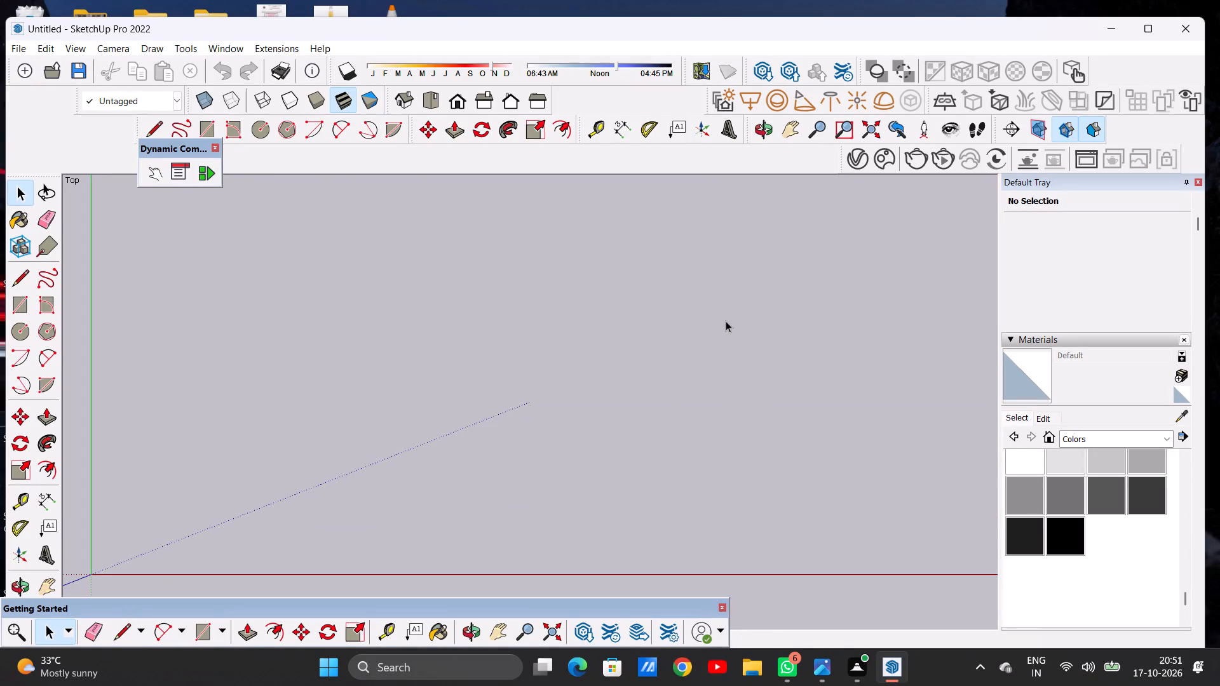
click(207, 126)
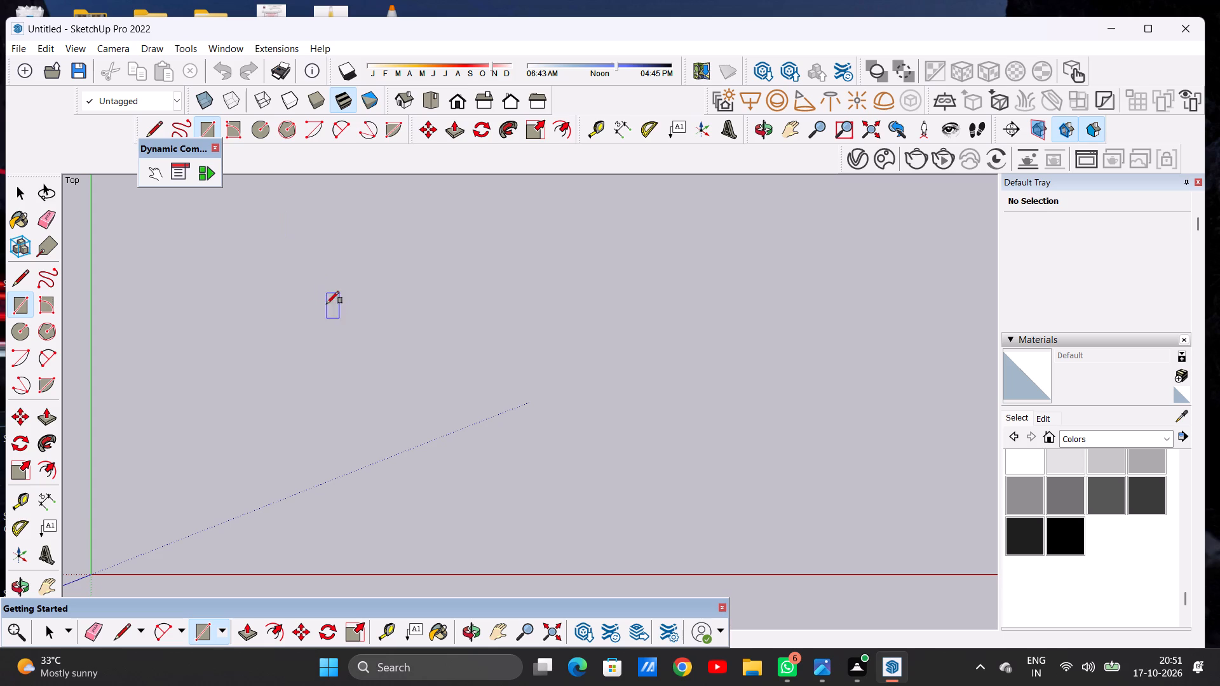
click(241, 192)
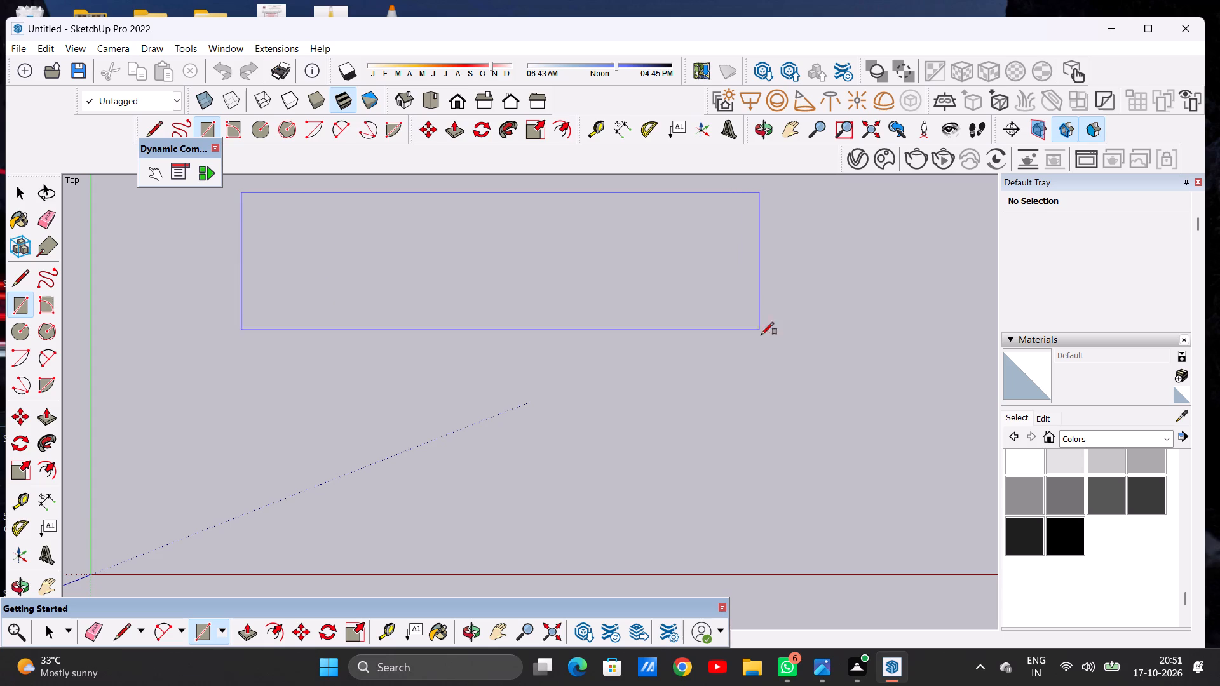
click(971, 562)
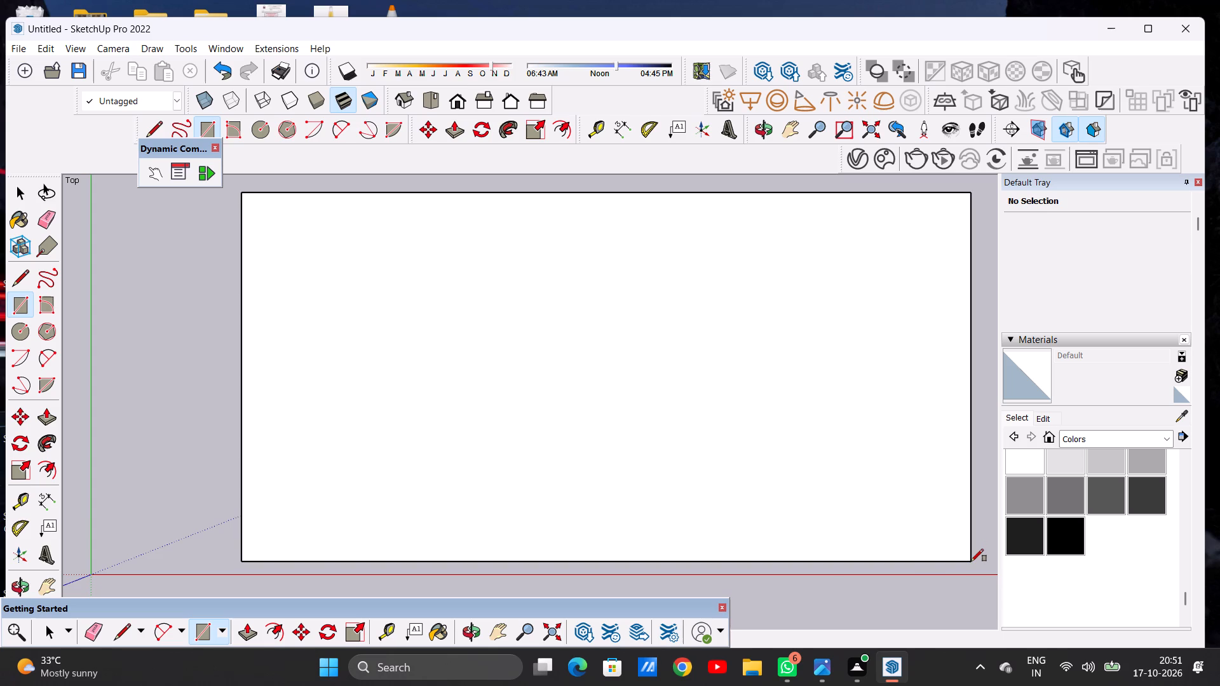
key(space)
Move the whole rectangle, face and edges, farther away from the origin on the ground and leave it deselected.
scroll(273, 536, down, 17)
scroll(657, 339, up, 4)
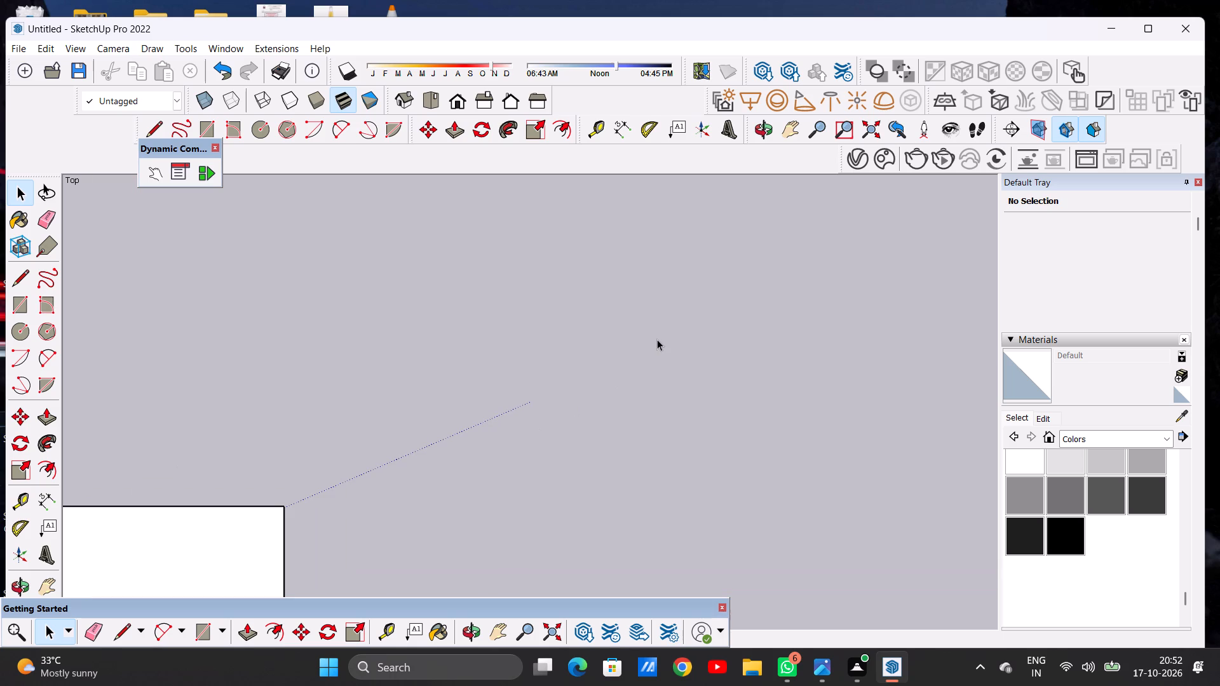
scroll(657, 339, up, 1)
double_click(268, 527)
key(m)
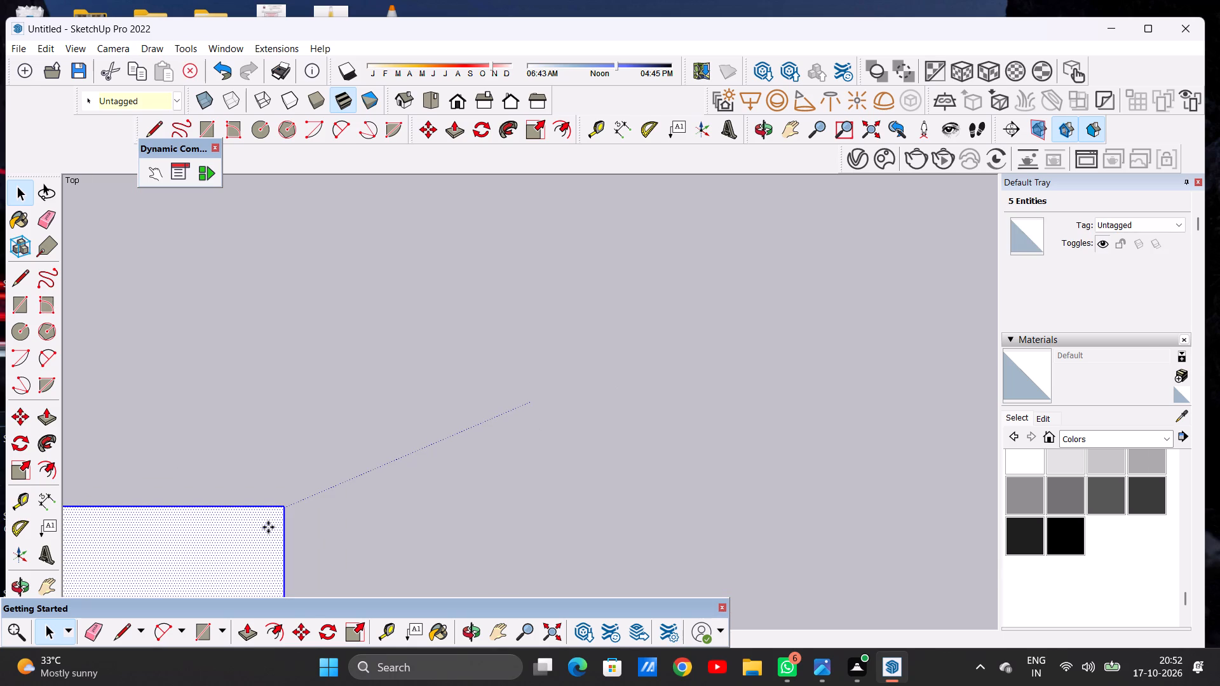
click(280, 508)
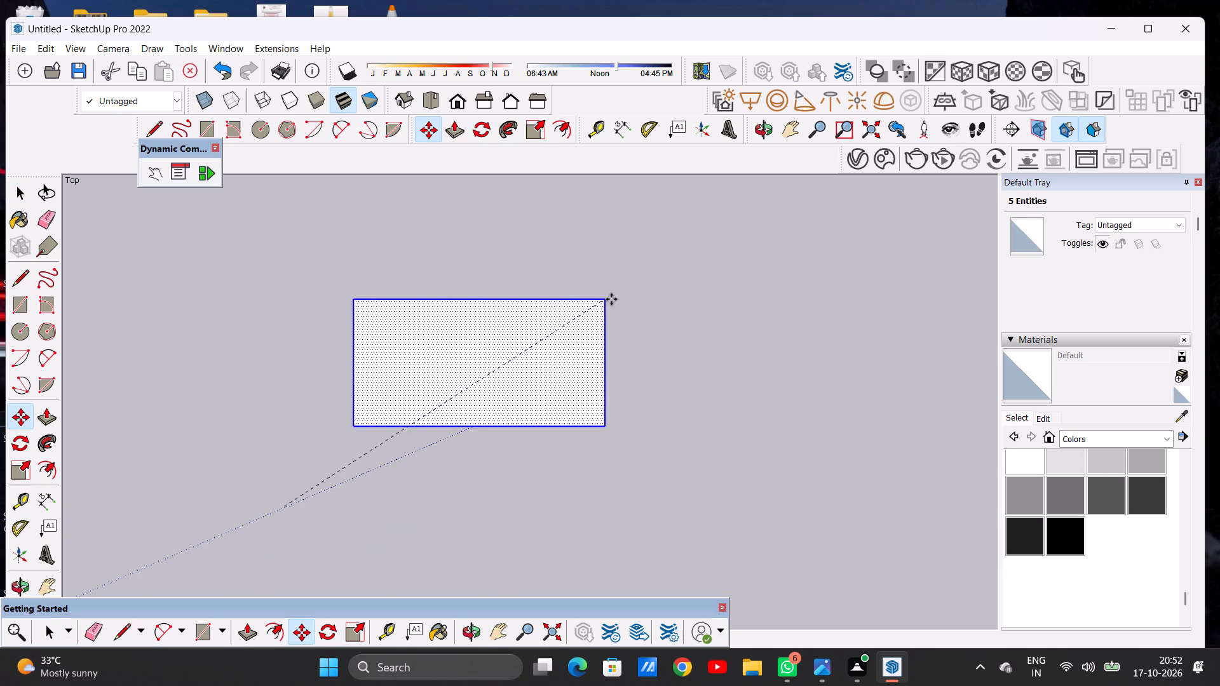
click(621, 361)
key(space)
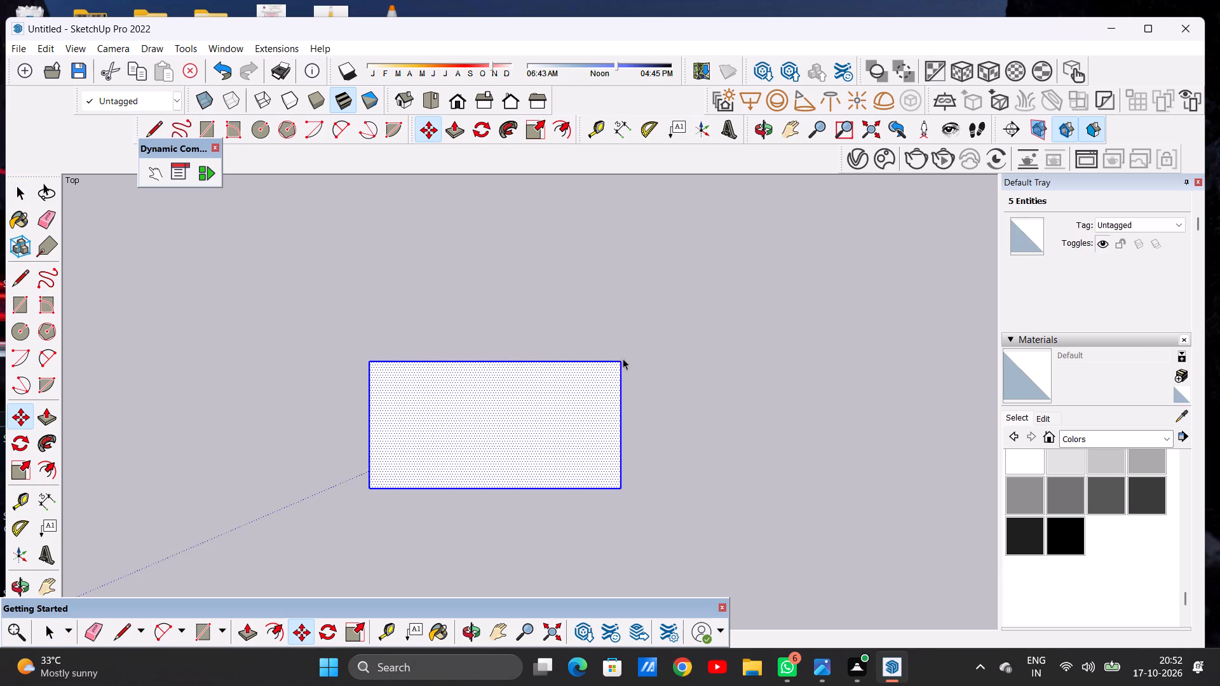
click(719, 337)
Draw a rectangle against the upper long edge of the existing one, matching its full width and about a third as deep.
scroll(418, 433, up, 3)
key(r)
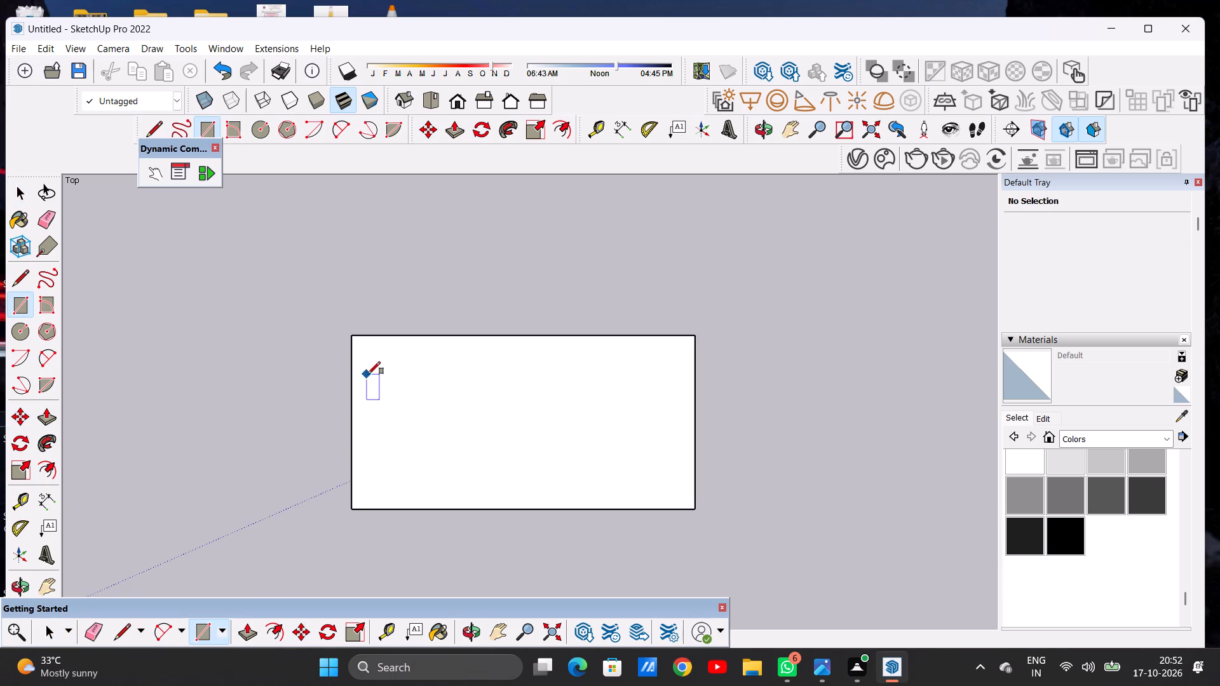
scroll(369, 374, up, 4)
click(351, 320)
scroll(500, 329, down, 6)
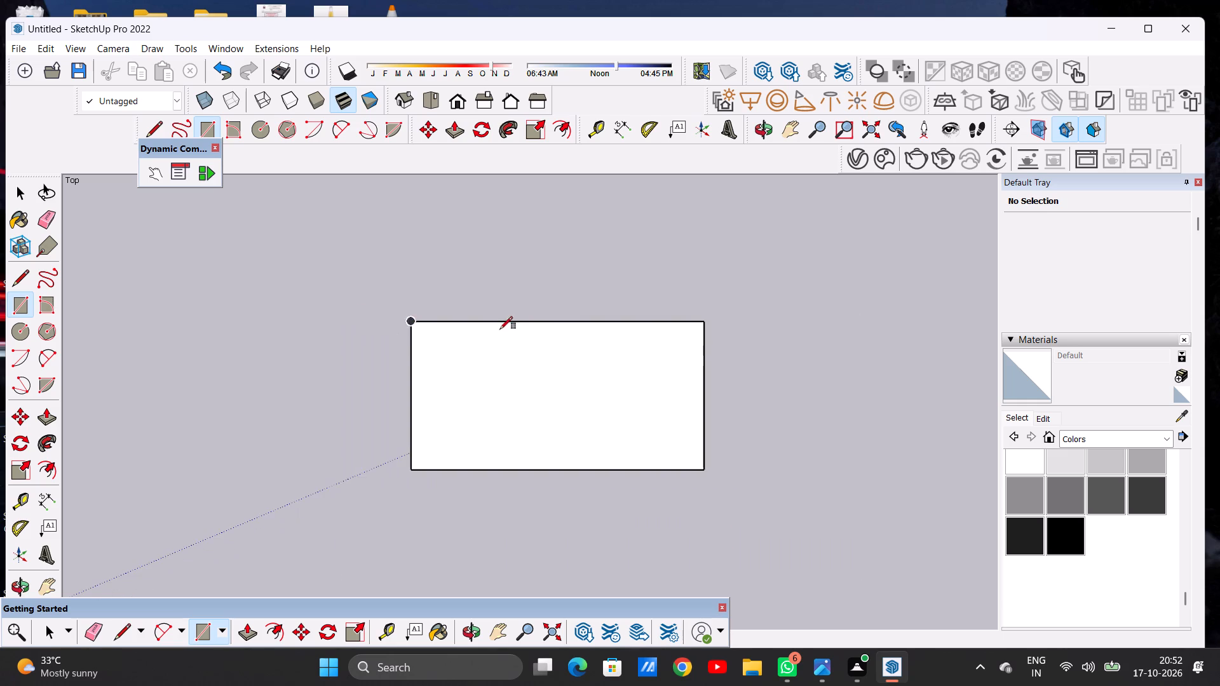
scroll(676, 315, up, 6)
click(719, 327)
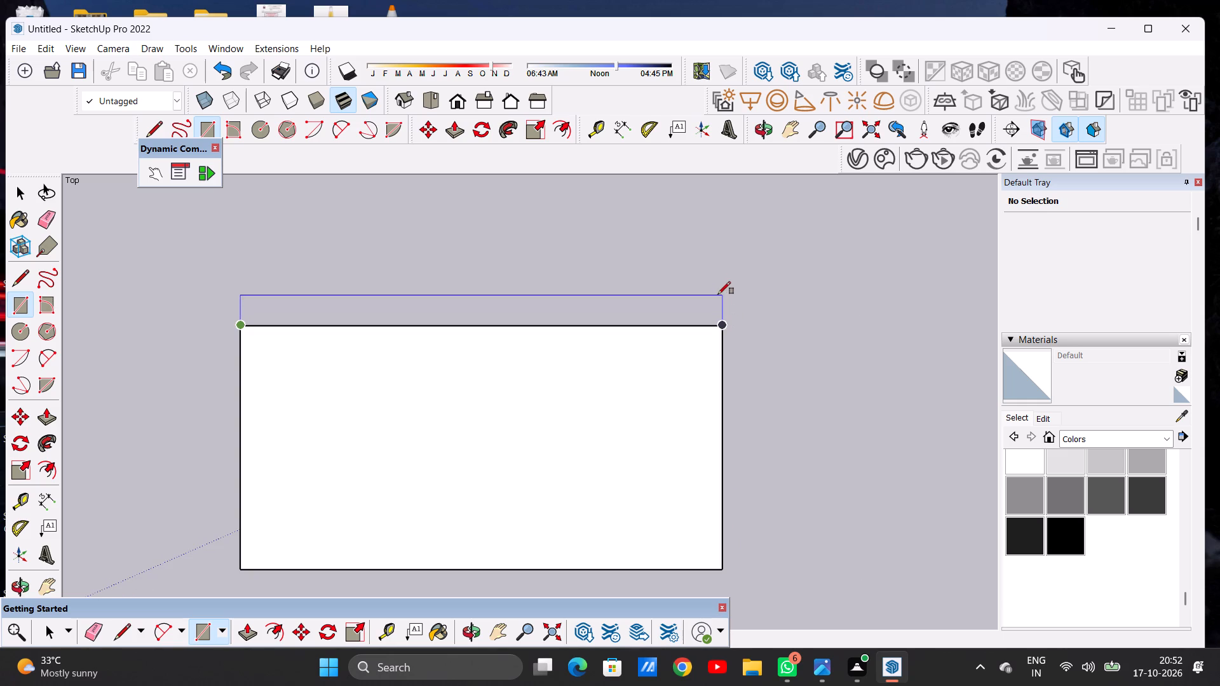
click(717, 250)
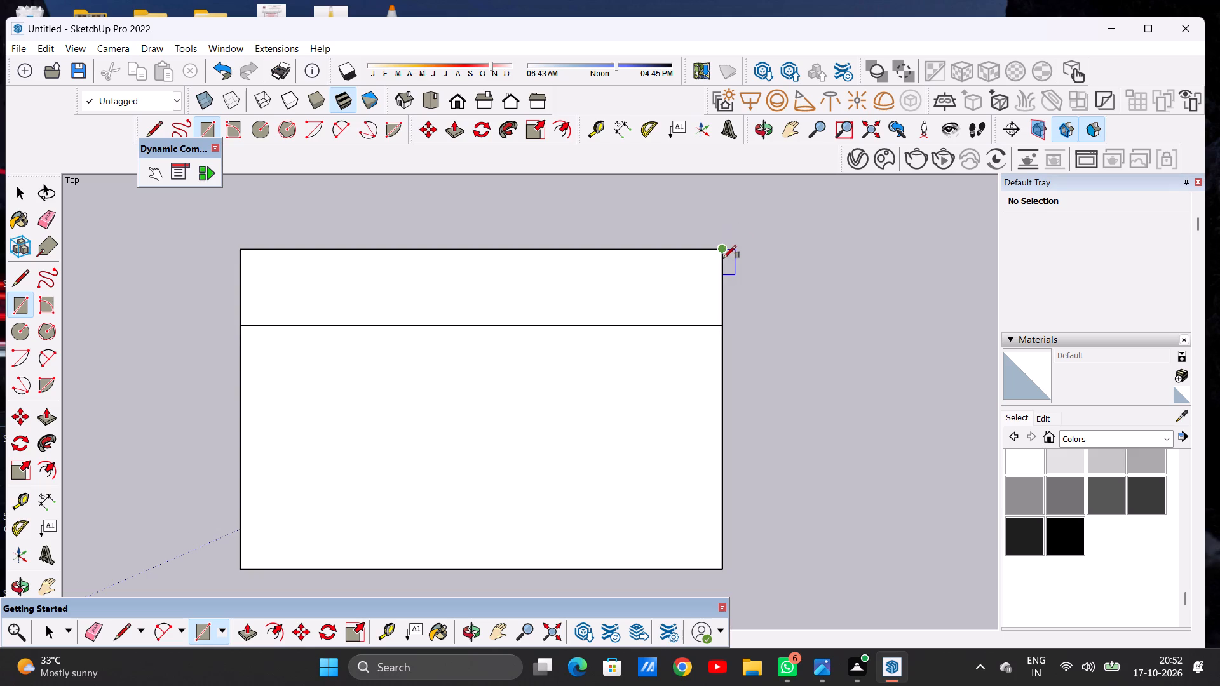
Draw another rectangle against the right-hand side of both faces, spanning their combined depth.
click(722, 254)
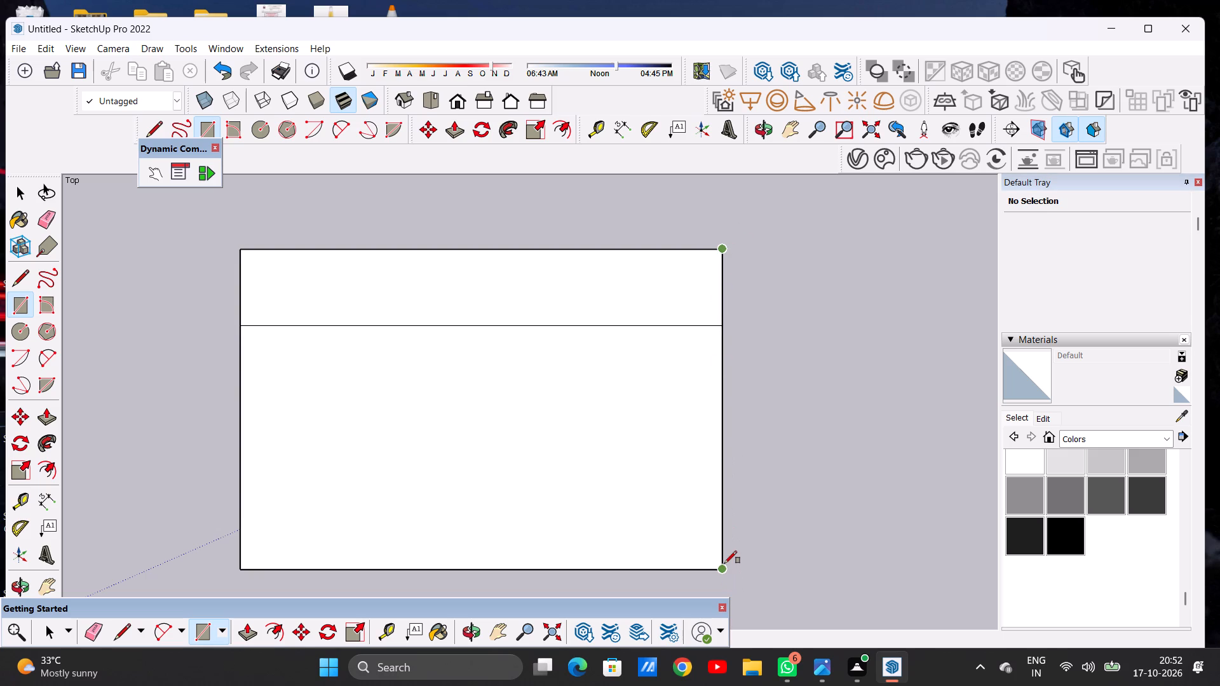
click(724, 563)
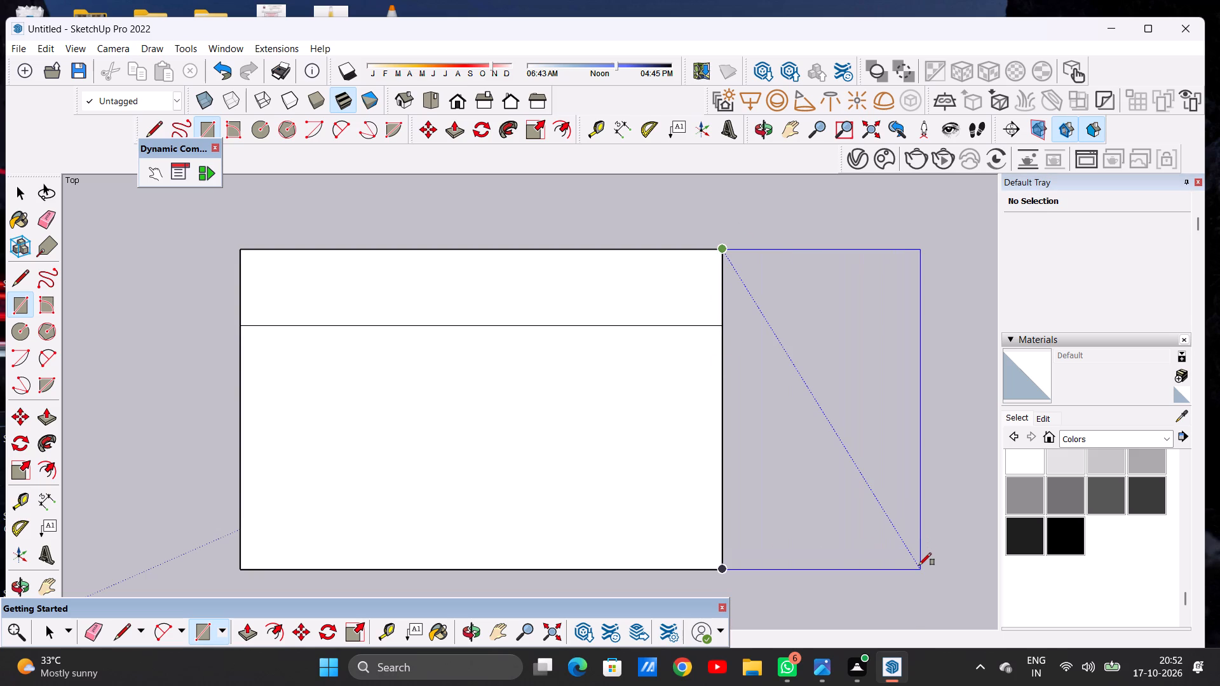
click(919, 565)
key(space)
Erase the two inner dividing edges so the three faces merge into one large rectangle.
text(E)
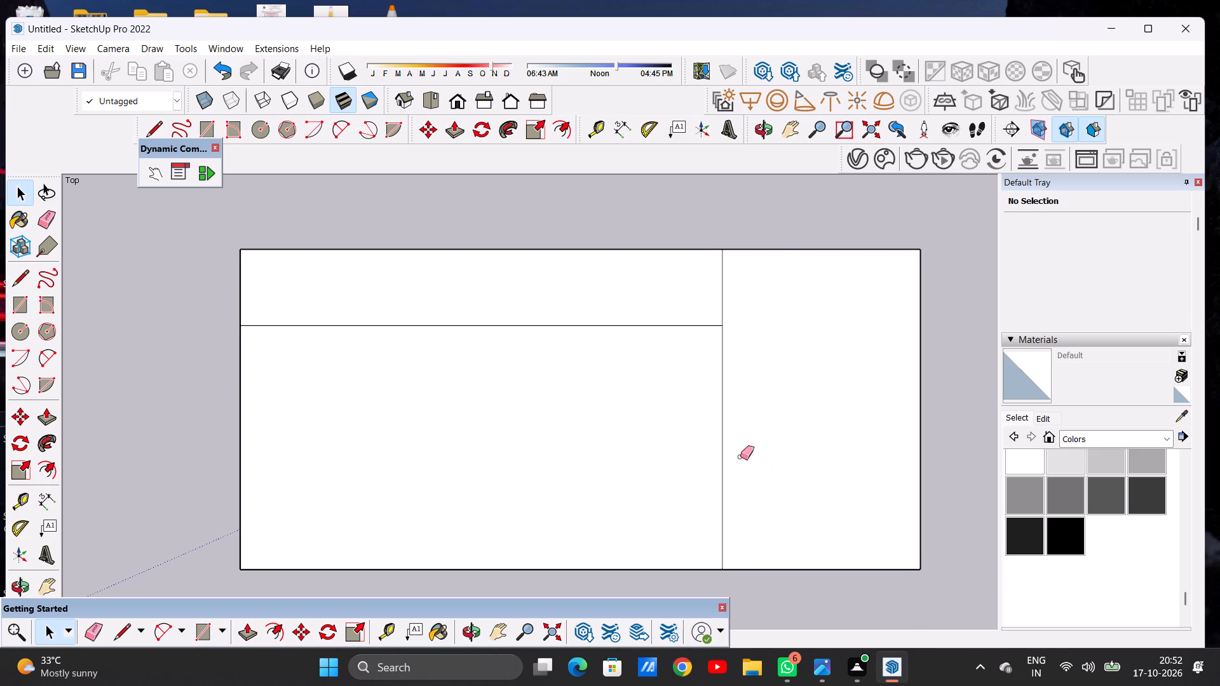
drag(644, 298, 655, 345)
drag(766, 350, 697, 367)
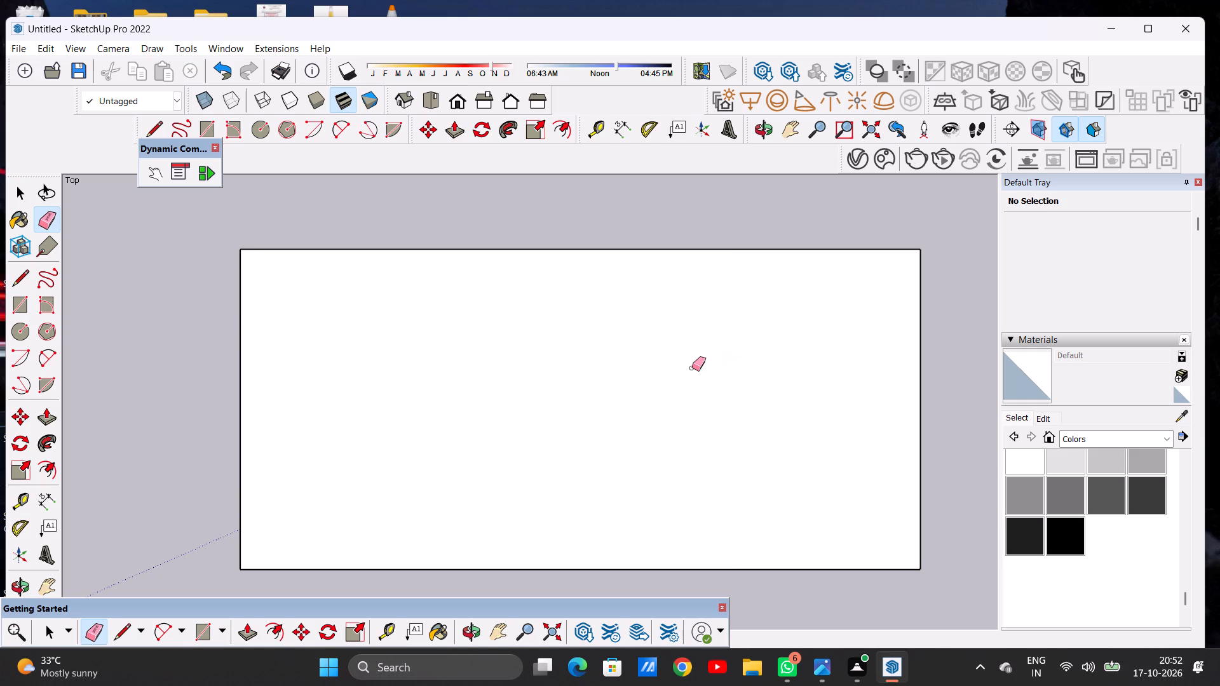
key(space)
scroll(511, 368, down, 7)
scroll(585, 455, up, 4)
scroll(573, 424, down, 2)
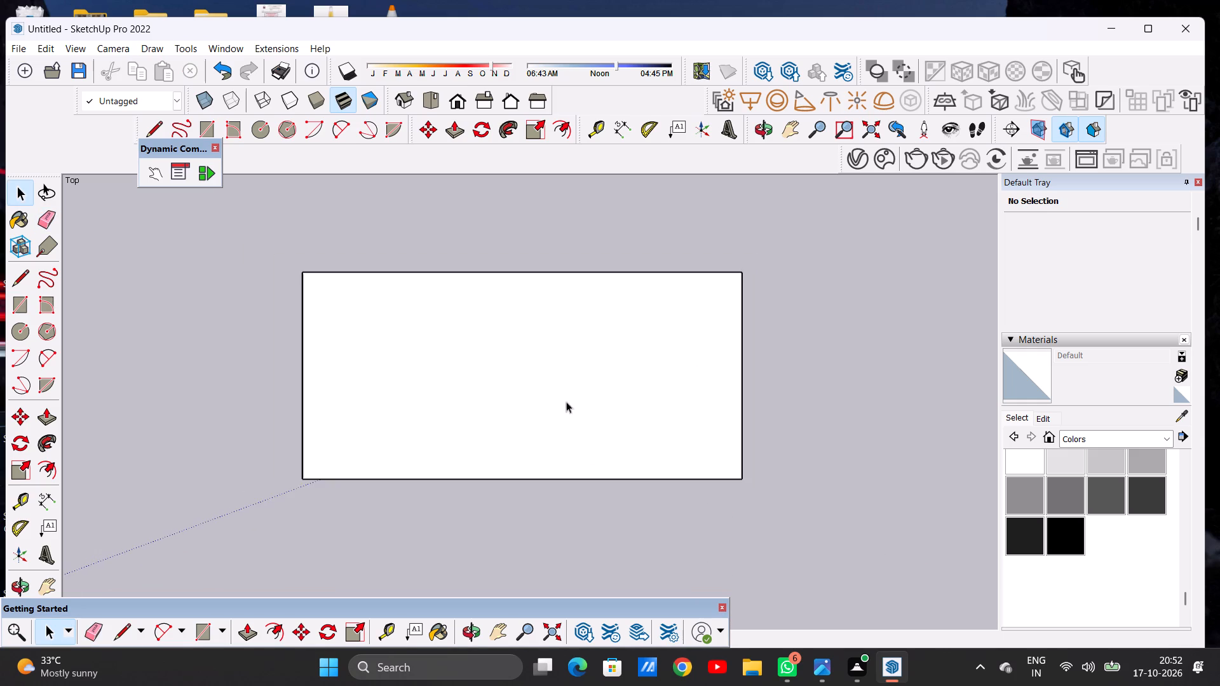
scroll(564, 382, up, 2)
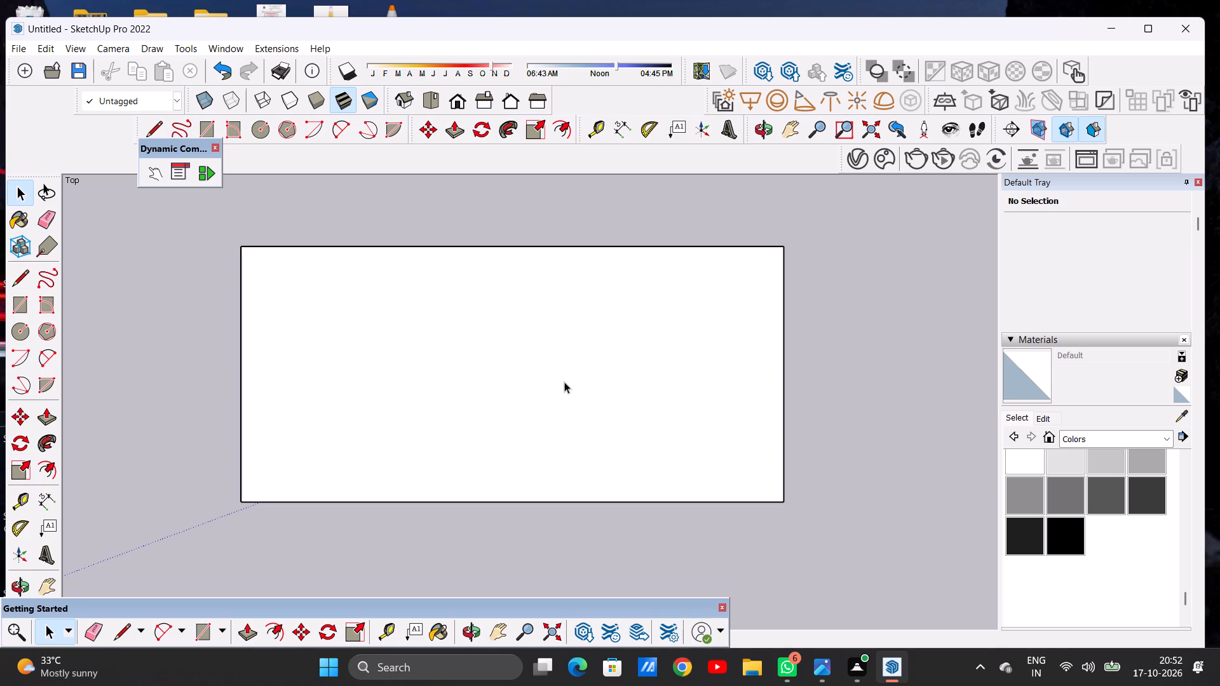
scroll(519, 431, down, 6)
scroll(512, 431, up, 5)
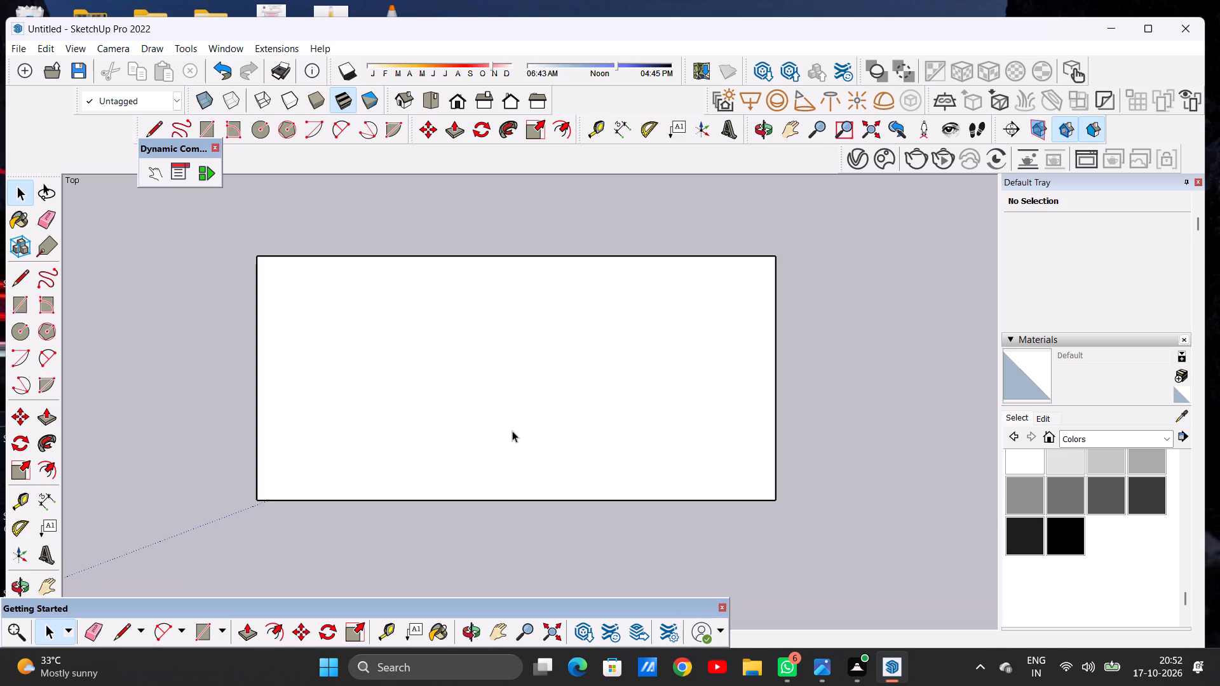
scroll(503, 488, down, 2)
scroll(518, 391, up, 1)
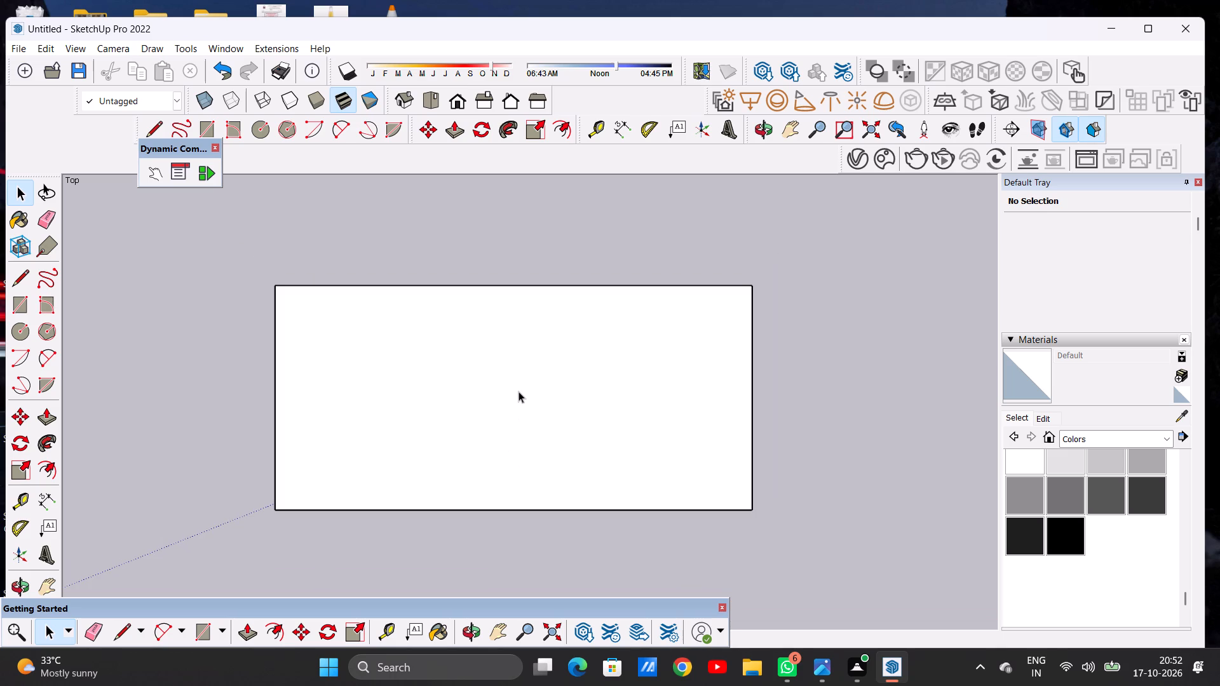
Extend the rectangle sideways with a full-depth strip about a quarter of its width at the right-hand edge, erasing the dividing line.
key(r)
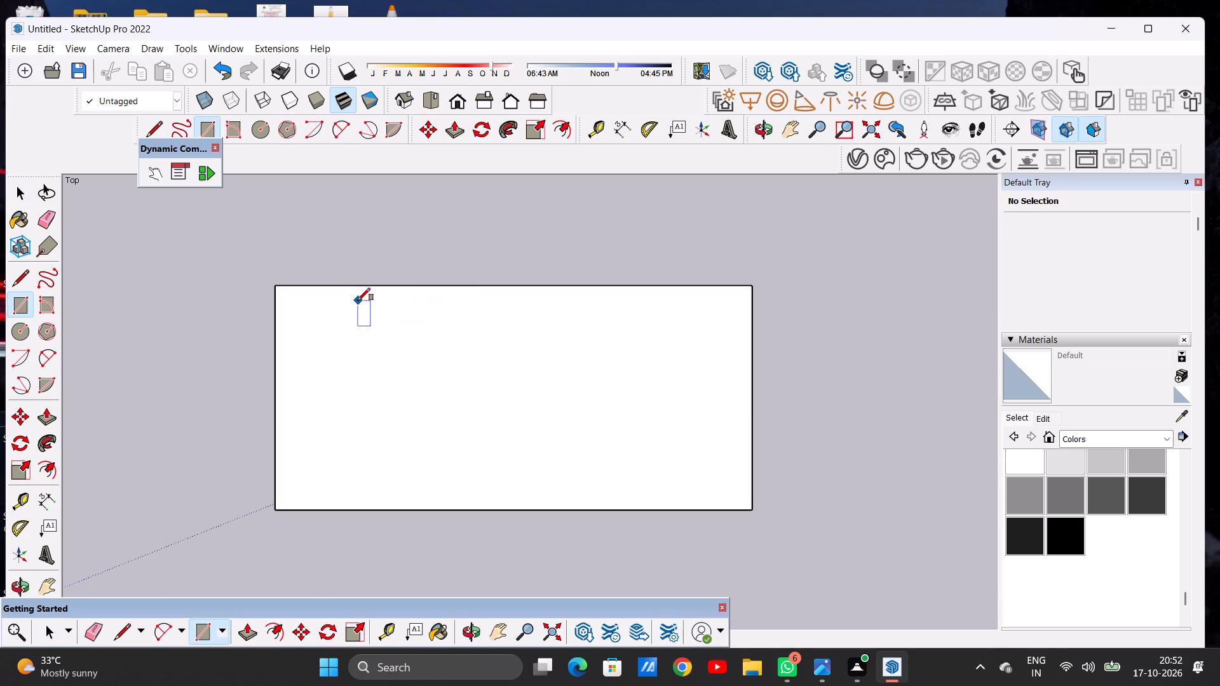
click(749, 284)
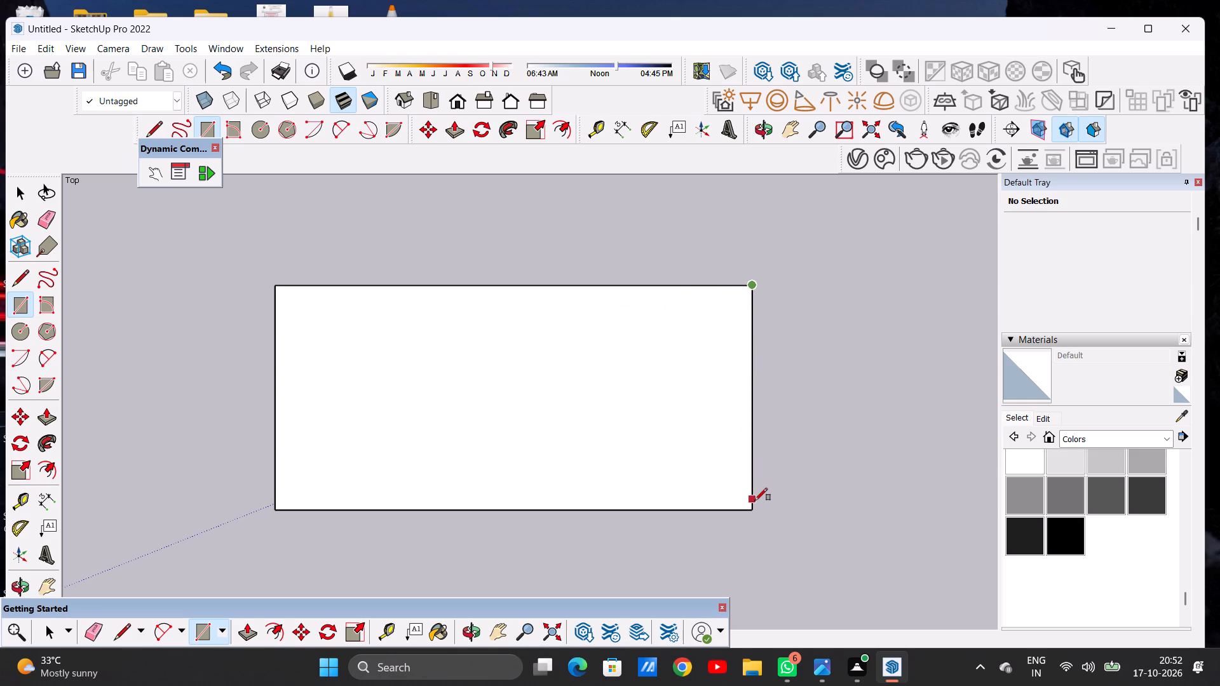
click(754, 506)
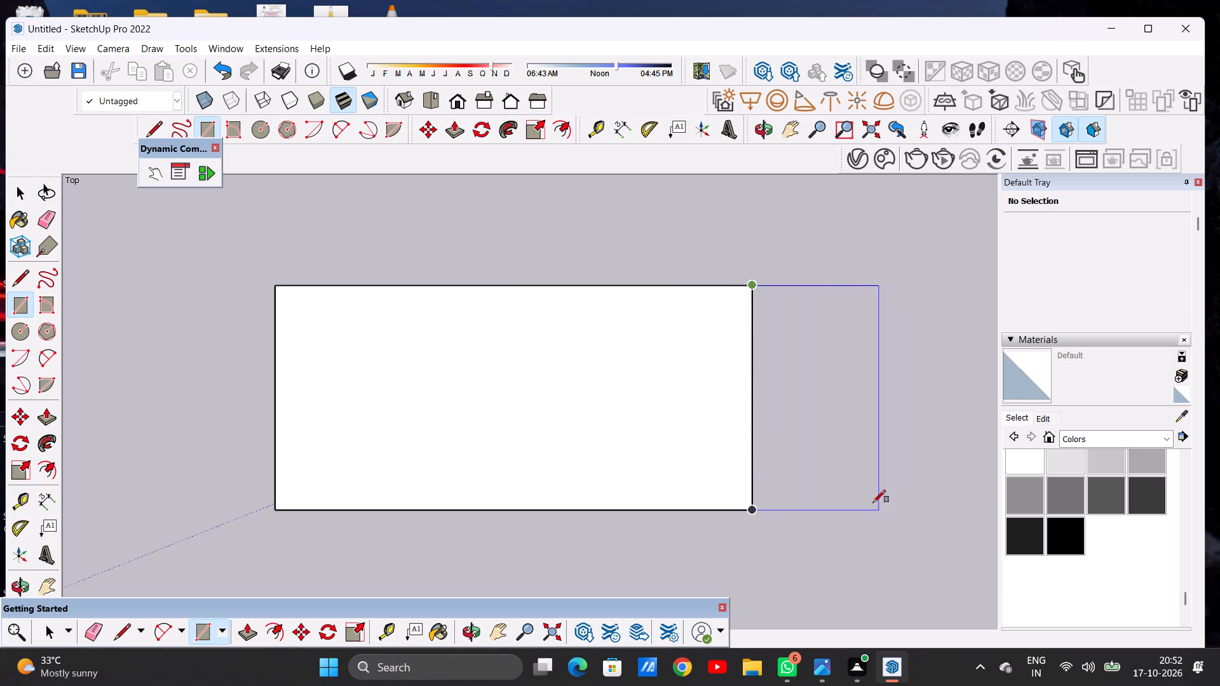
click(864, 503)
key(space)
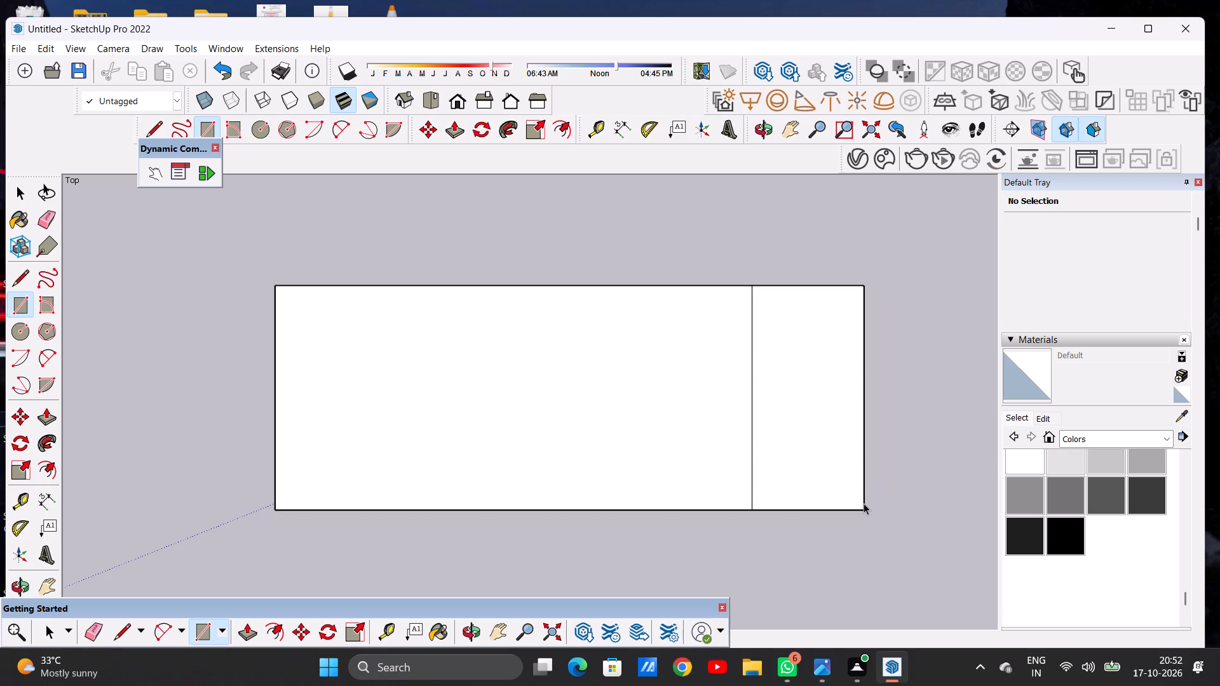
scroll(744, 516, up, 20)
scroll(744, 516, up, 3)
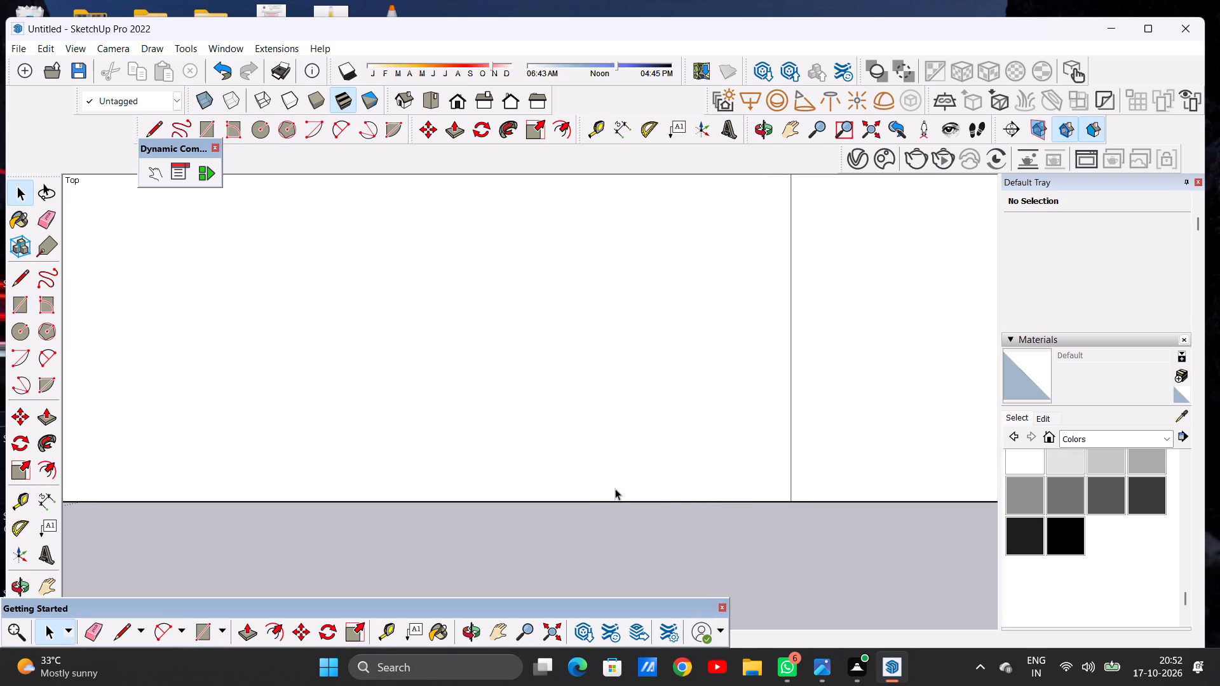
scroll(584, 490, down, 20)
scroll(584, 490, down, 2)
key(e)
drag(611, 394, 635, 396)
key(space)
Extend the rectangle's depth by about a quarter with a full-width strip along the upper long edge, erasing the dividing line.
scroll(498, 447, down, 8)
scroll(481, 400, up, 5)
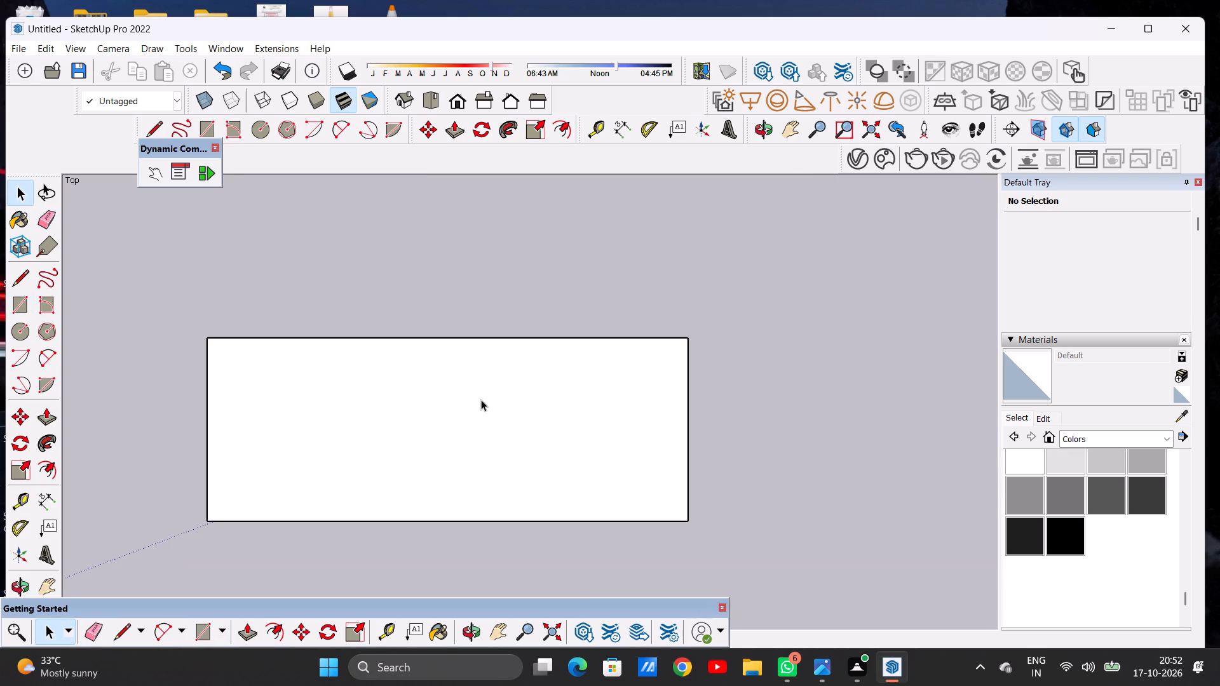
key(r)
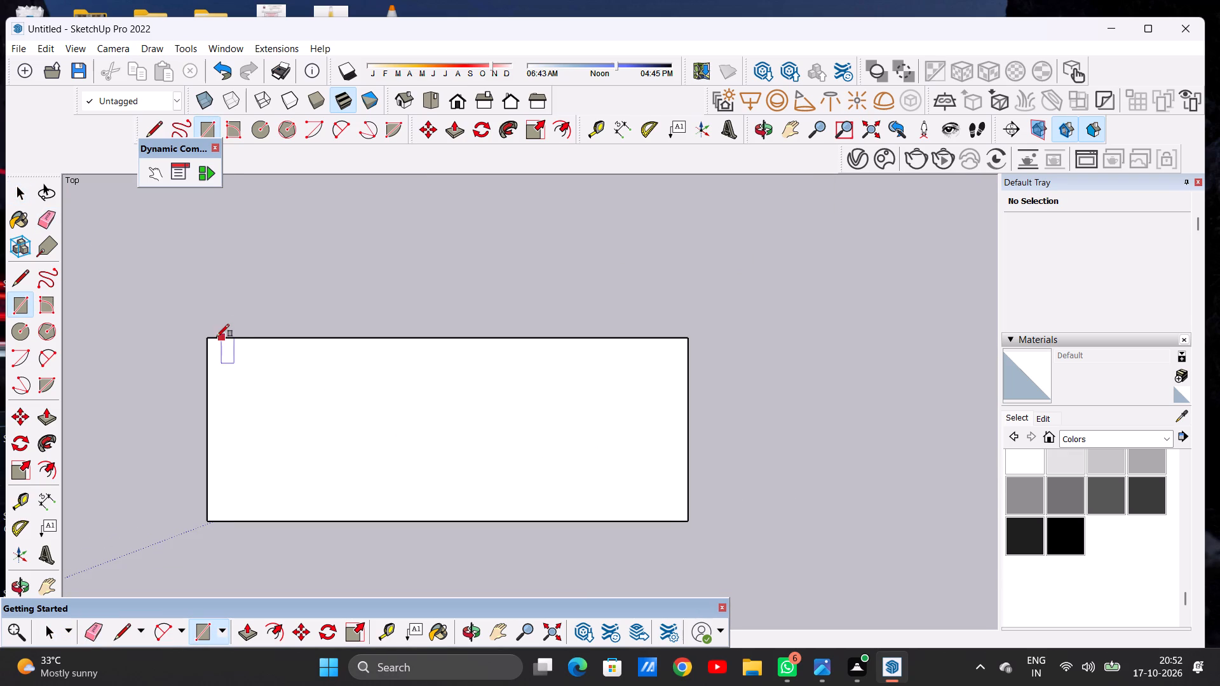
click(210, 340)
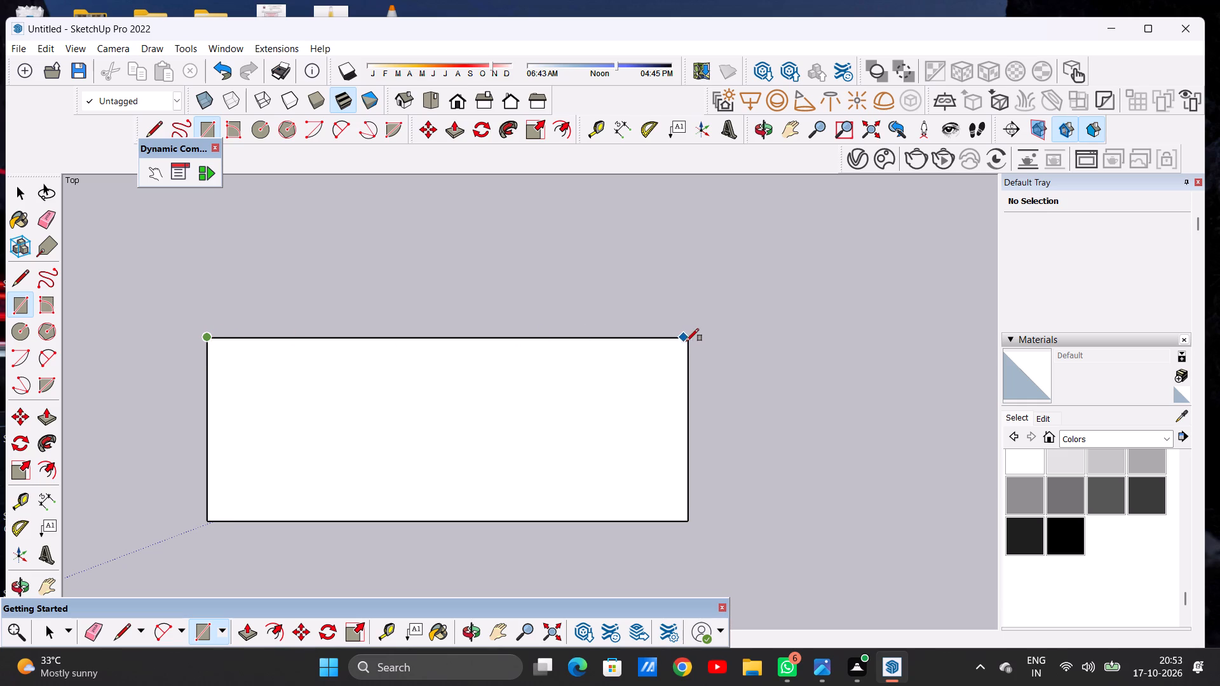
click(686, 341)
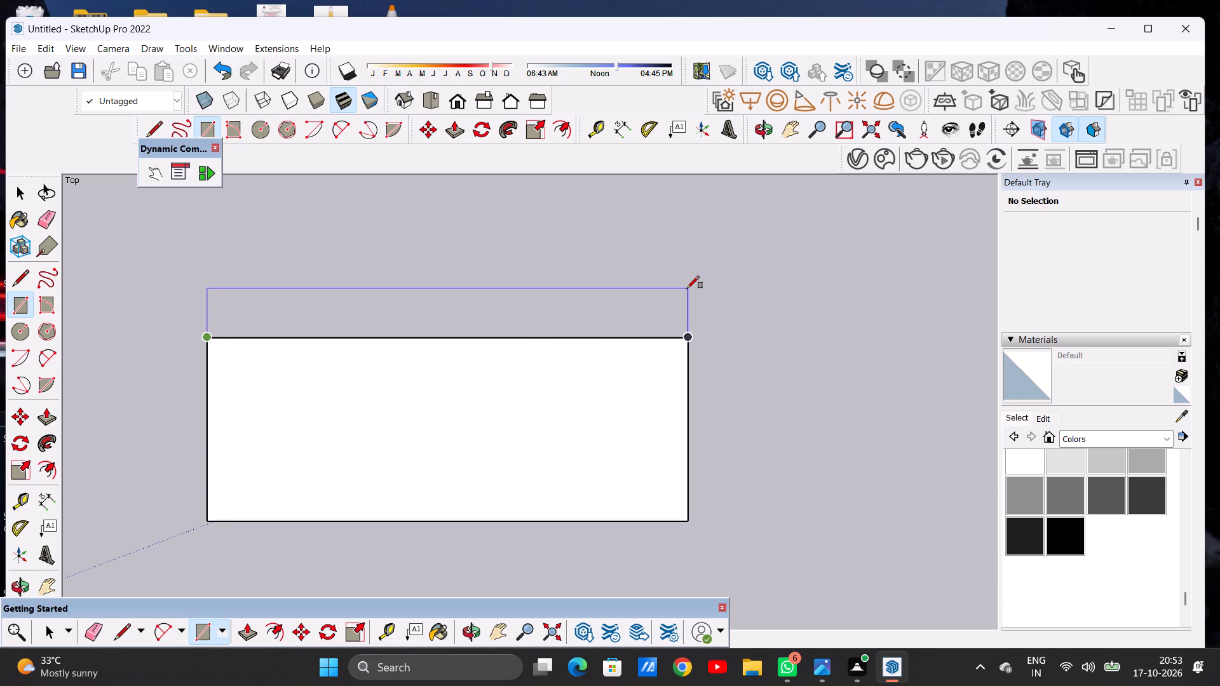
click(687, 288)
key(space)
text(E)
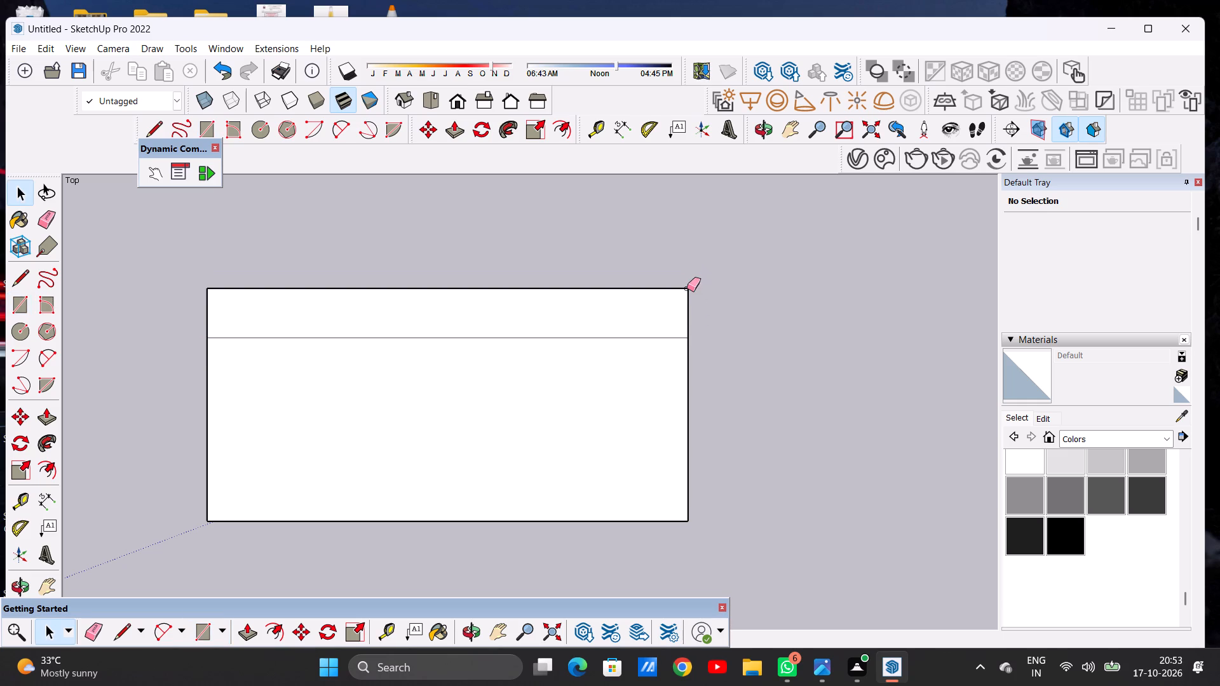
drag(613, 317, 611, 346)
key(space)
Examine the enlarged rectangle from farther out and from a tilted three-dimensional angle.
scroll(573, 408, down, 4)
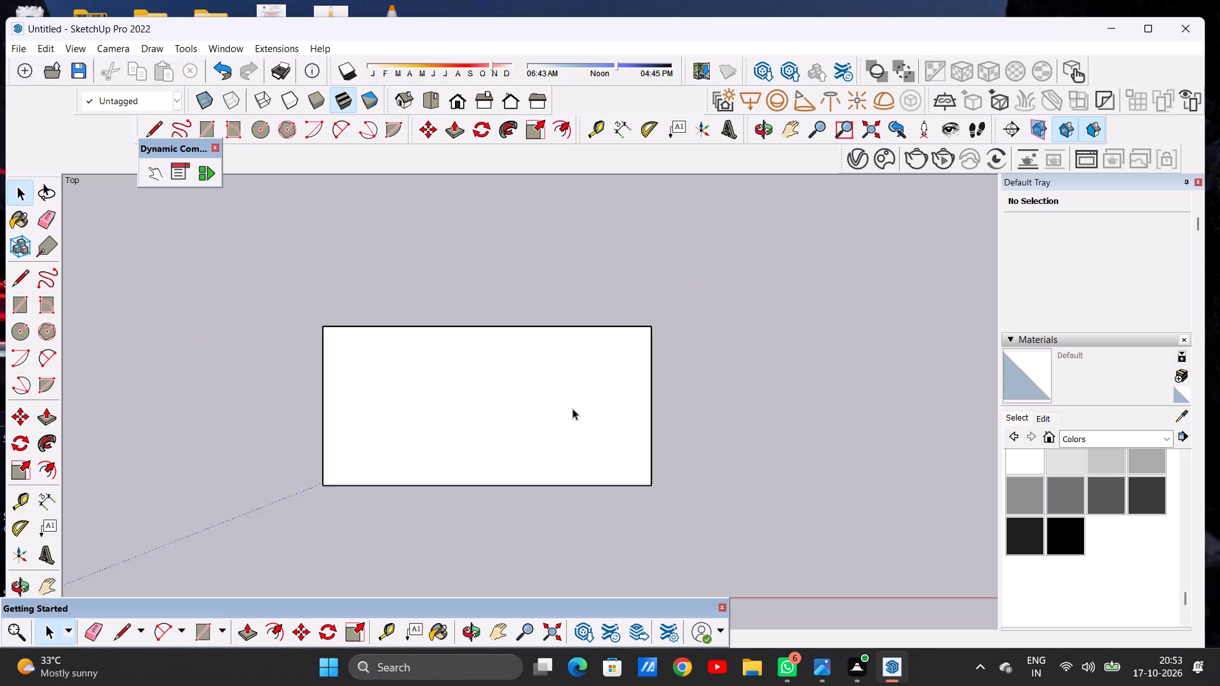
scroll(573, 408, down, 2)
scroll(519, 444, up, 4)
scroll(676, 403, up, 1)
scroll(542, 368, down, 5)
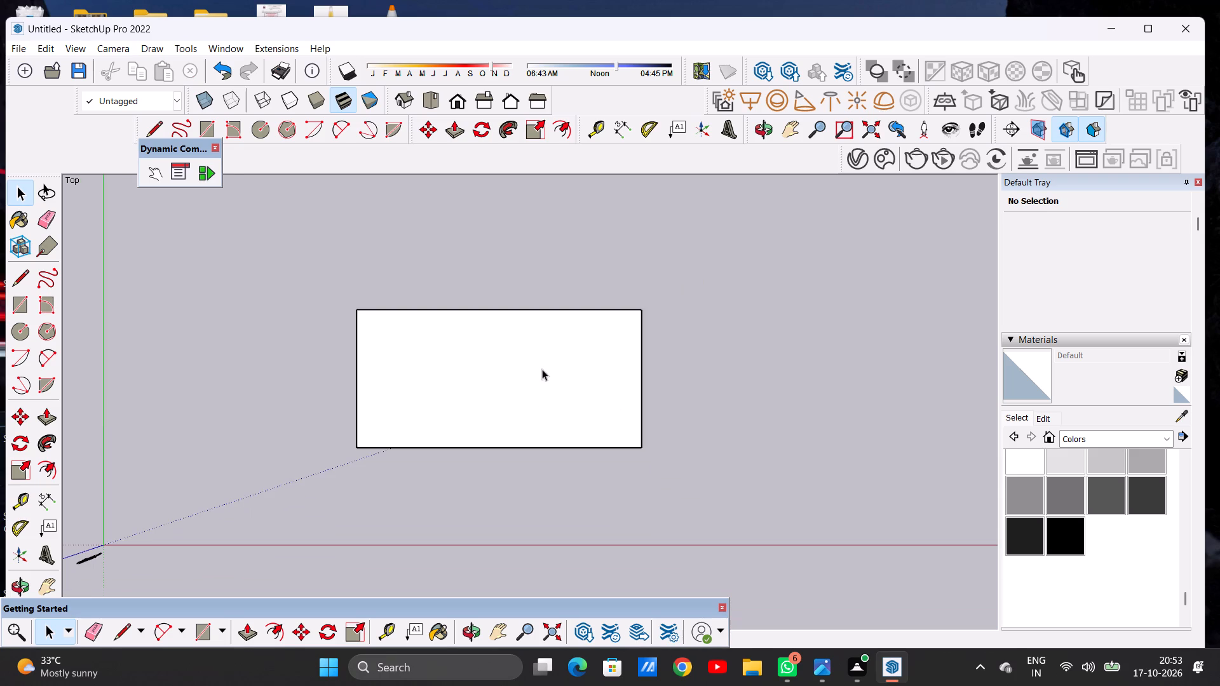
middle_drag(569, 476, 578, 309)
scroll(571, 407, up, 2)
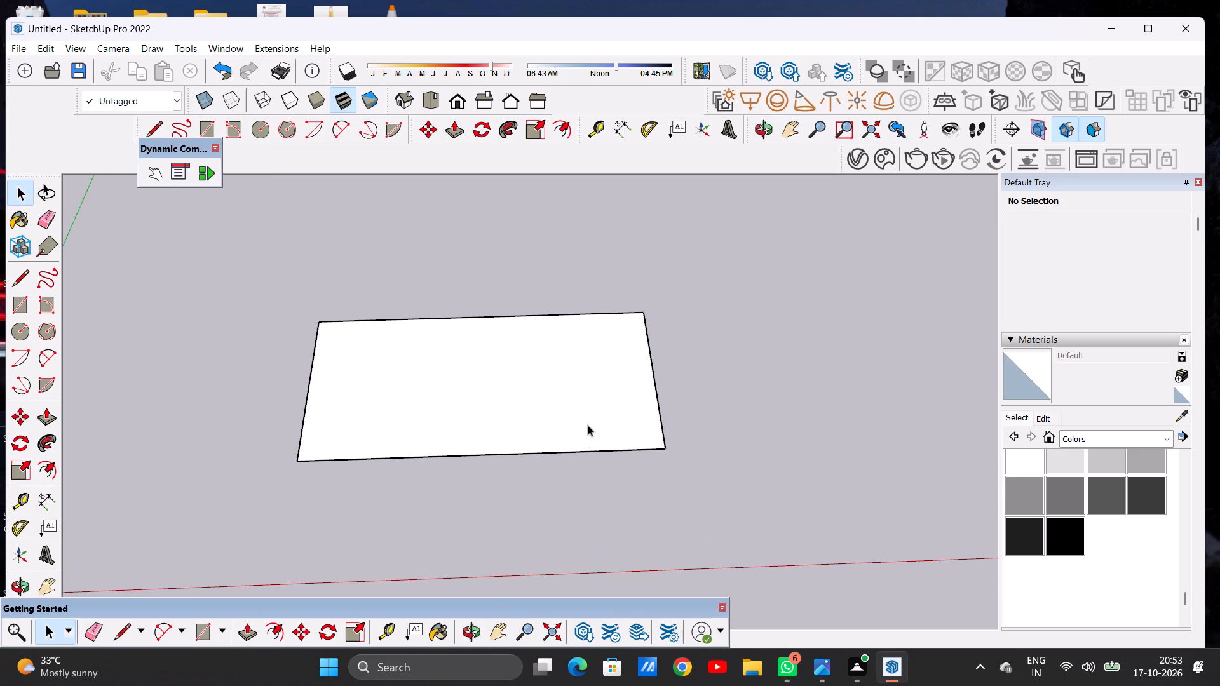
Push/Pull the large rectangular face upward 9" to turn it into a base slab.
middle_drag(590, 450, 582, 424)
scroll(582, 424, up, 2)
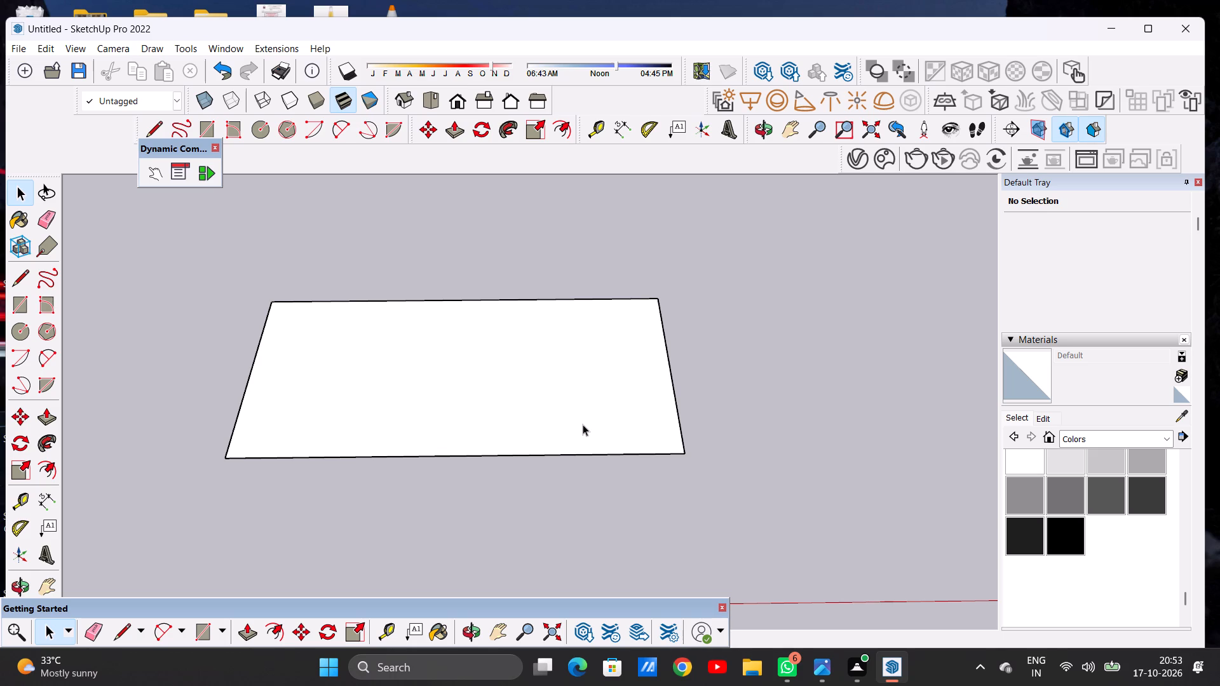
key(p)
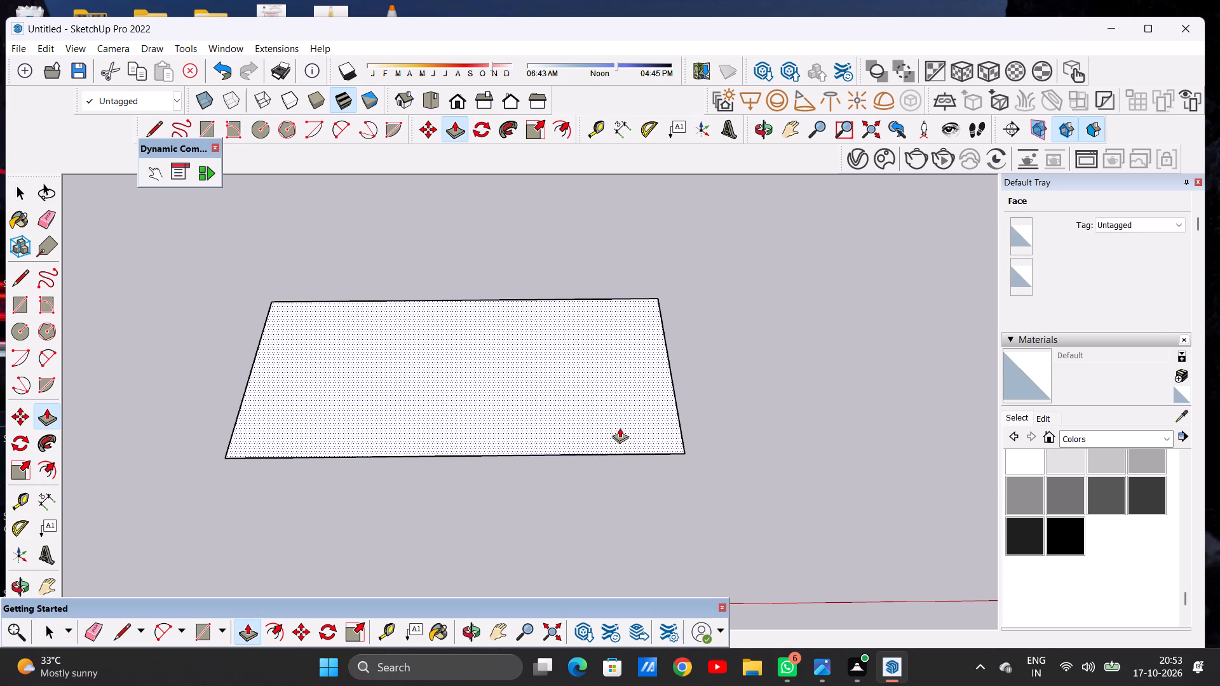
click(620, 427)
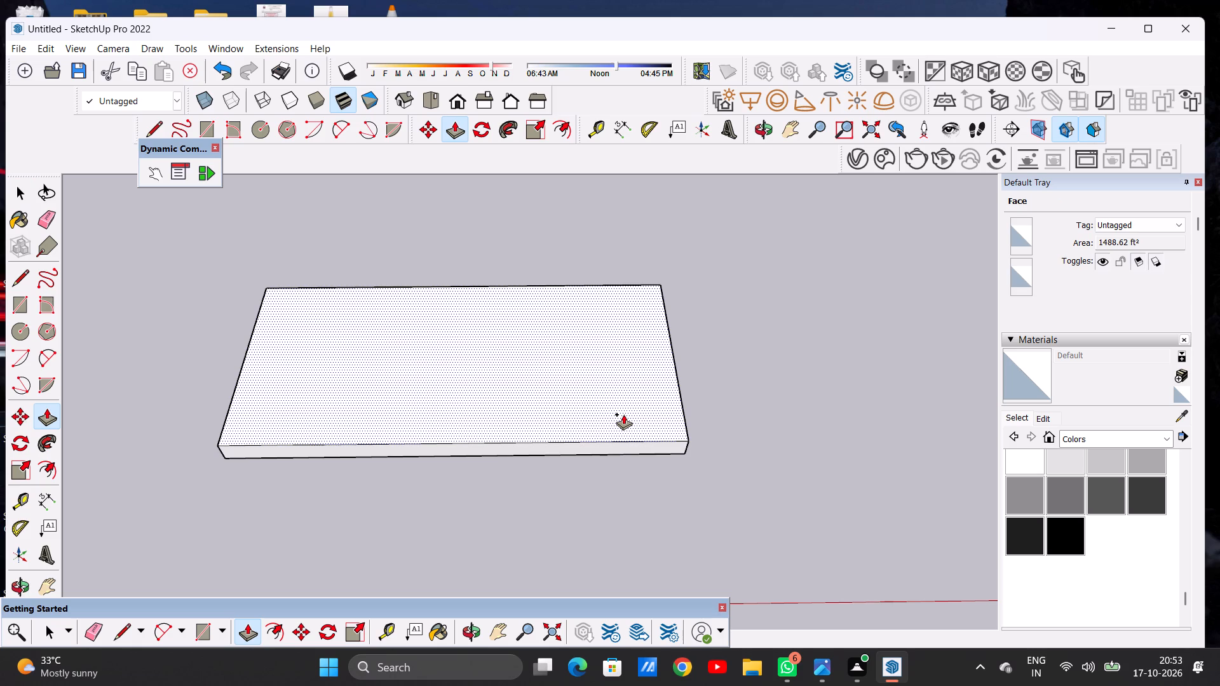
text(9")
key(Return)
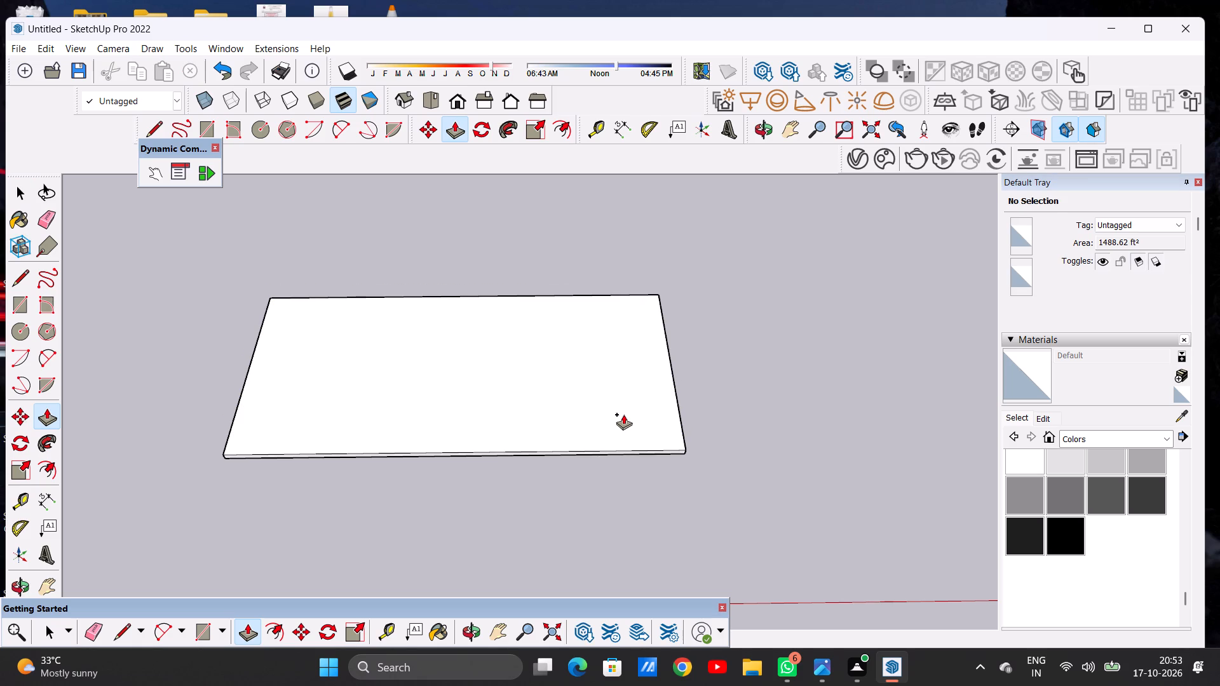
key(space)
Examine the slab's thickness close up along its front edge and at the front corner.
scroll(678, 454, up, 9)
scroll(769, 417, down, 7)
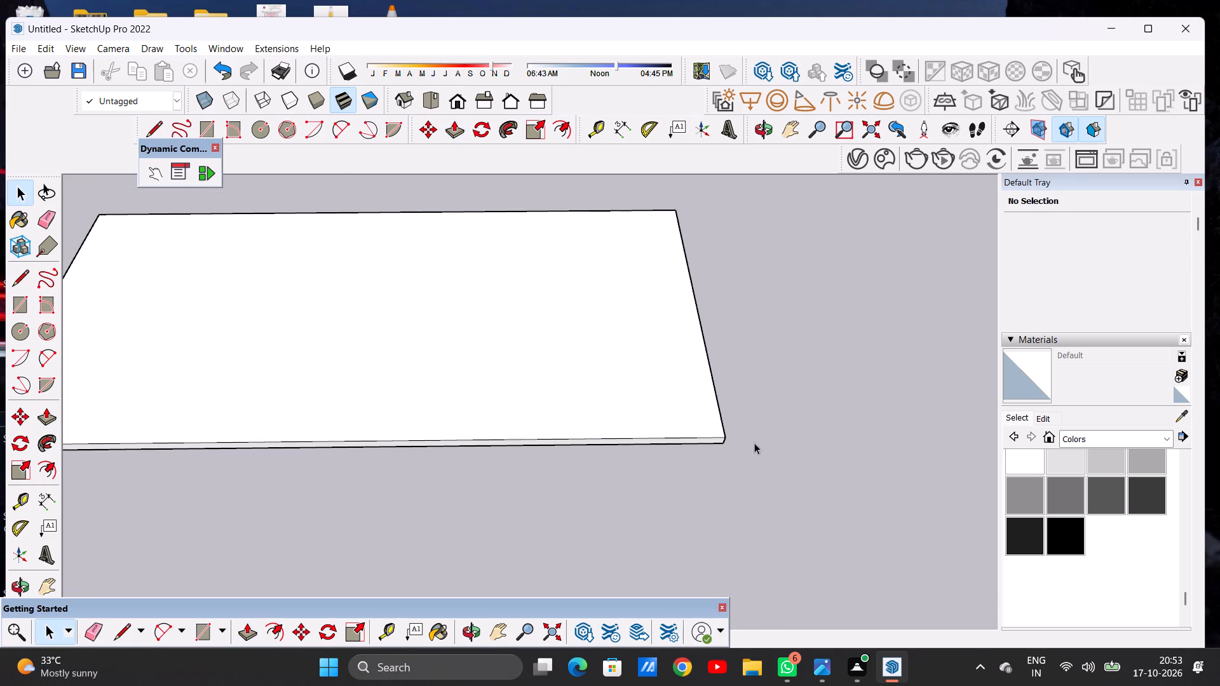
scroll(729, 447, up, 20)
scroll(729, 447, up, 4)
scroll(785, 415, down, 1)
scroll(785, 415, up, 15)
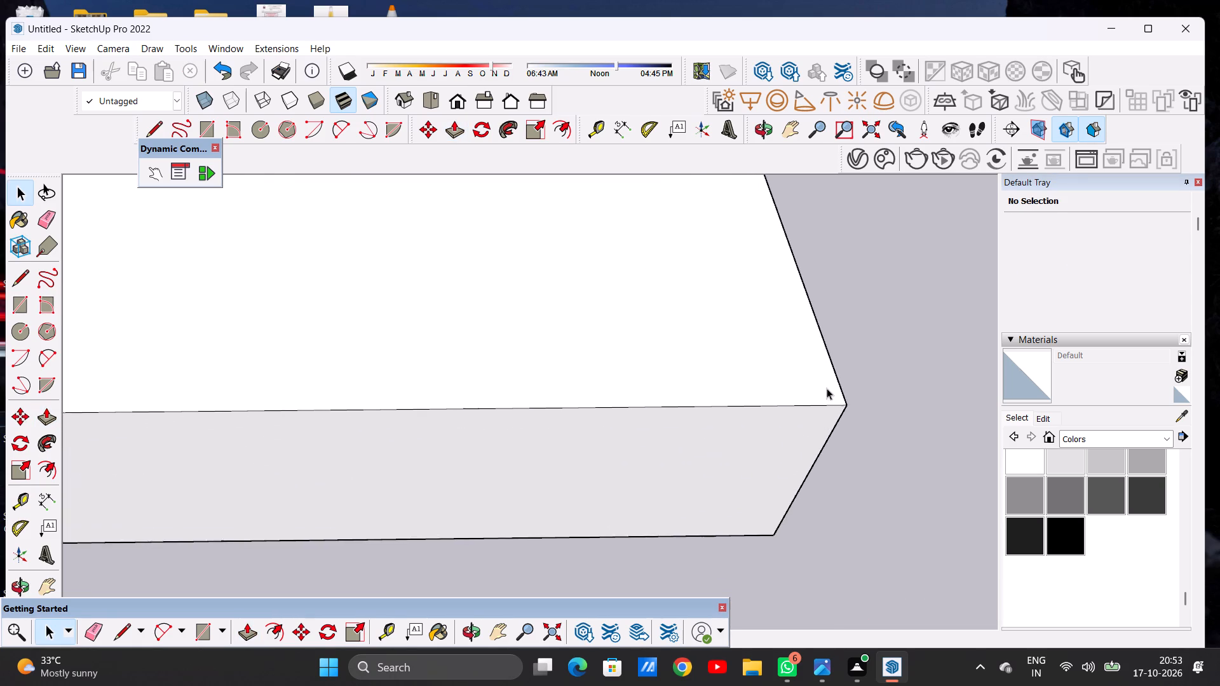
scroll(827, 388, up, 3)
scroll(785, 426, down, 19)
scroll(754, 466, up, 1)
scroll(754, 466, down, 11)
scroll(736, 470, down, 20)
scroll(736, 470, down, 5)
scroll(658, 431, up, 2)
Offset the slab's top face outline inward to form an even border about one-sixteenth of the slab's depth wide.
middle_drag(634, 377, 631, 548)
scroll(635, 498, up, 2)
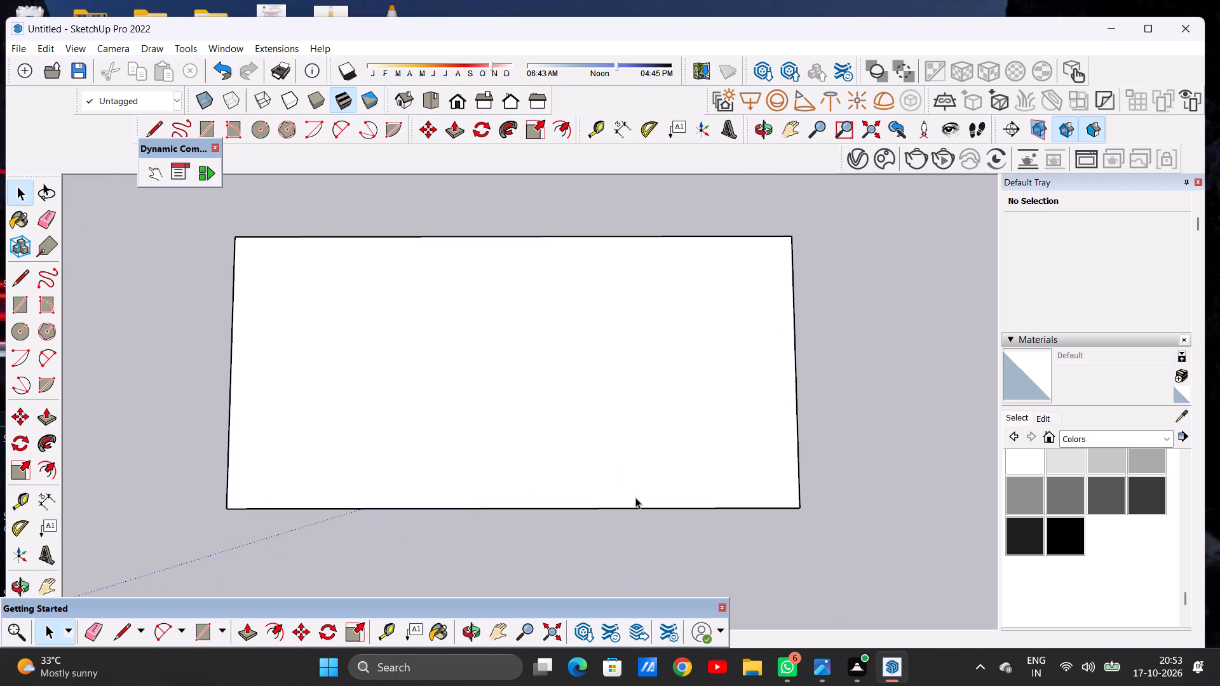
text(OF)
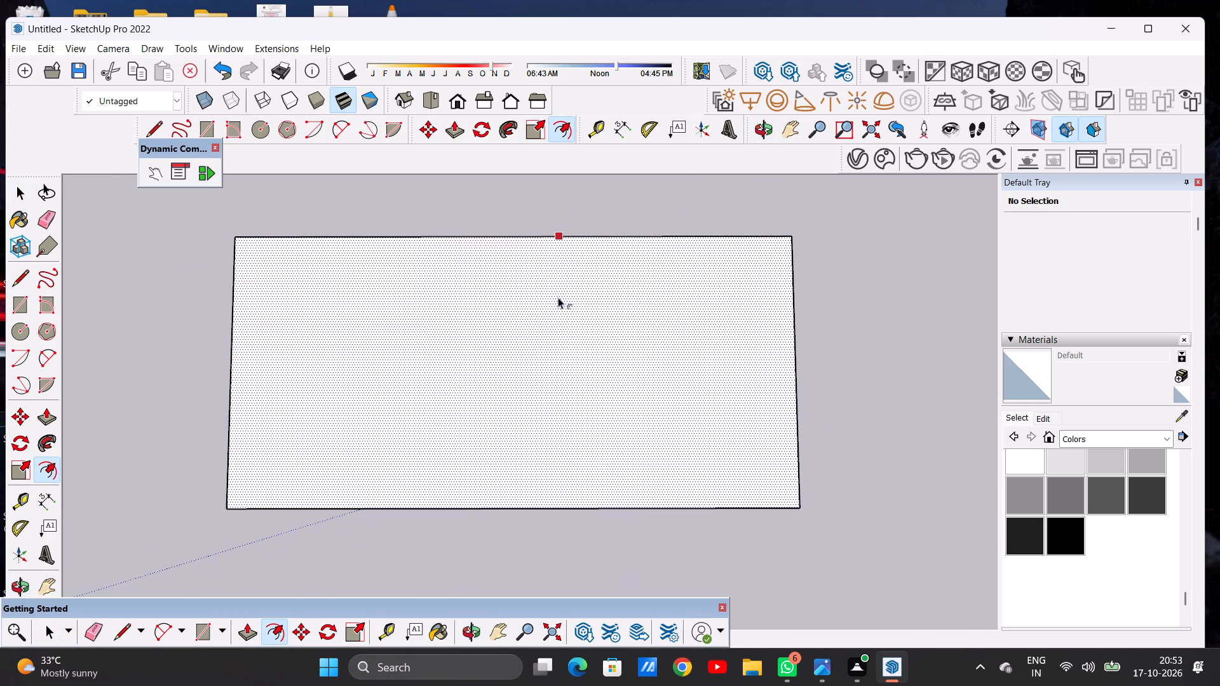
click(547, 251)
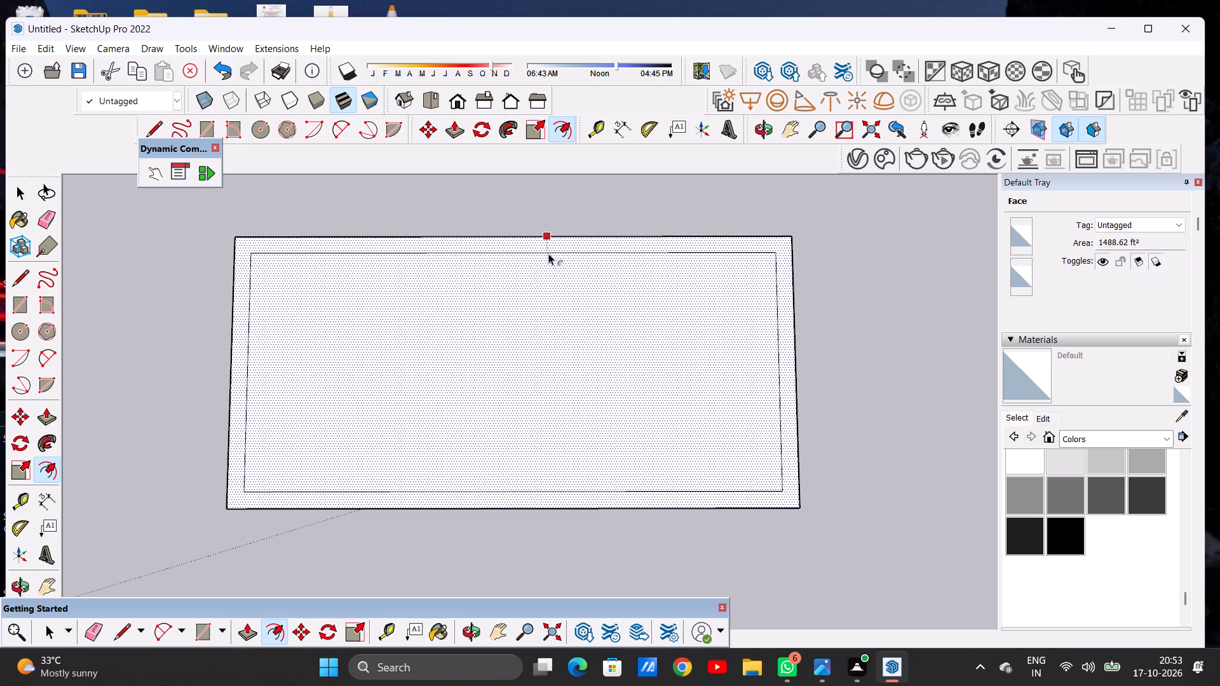
click(548, 253)
key(space)
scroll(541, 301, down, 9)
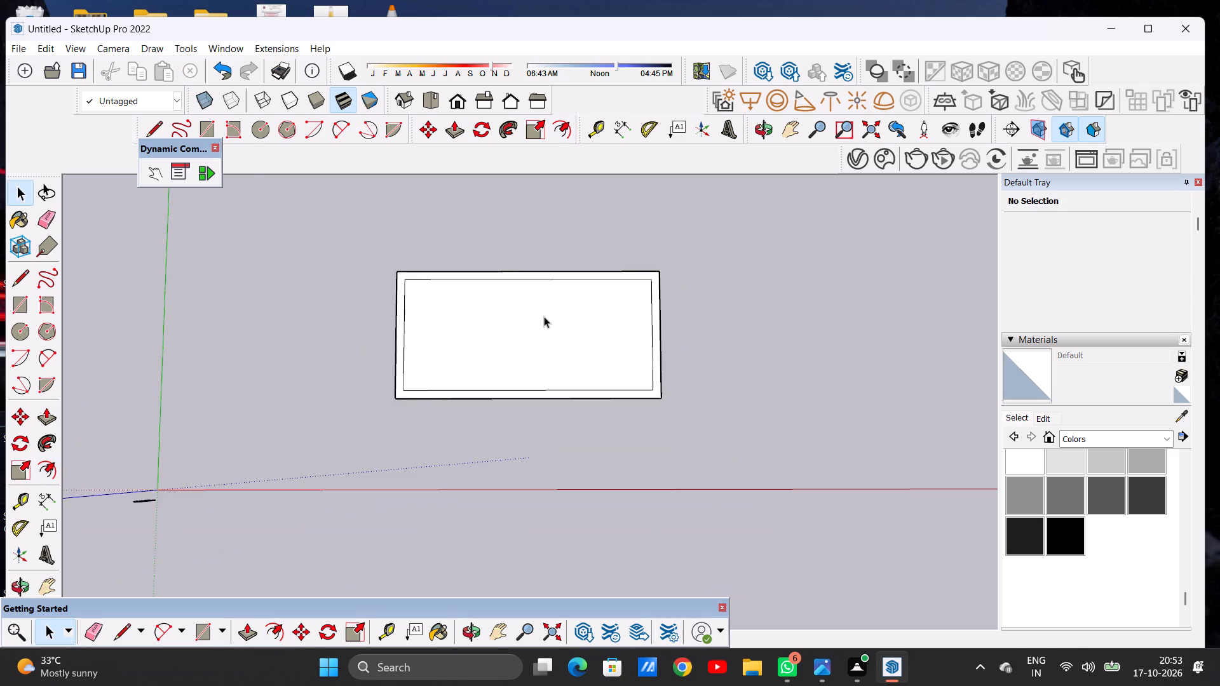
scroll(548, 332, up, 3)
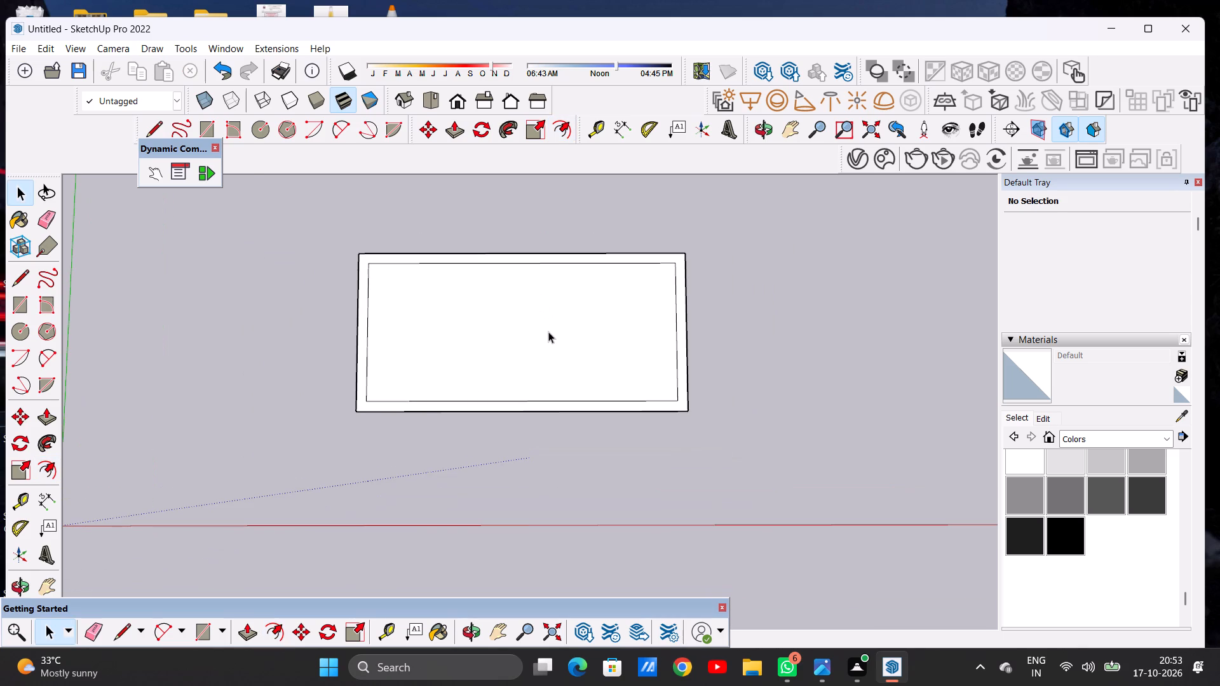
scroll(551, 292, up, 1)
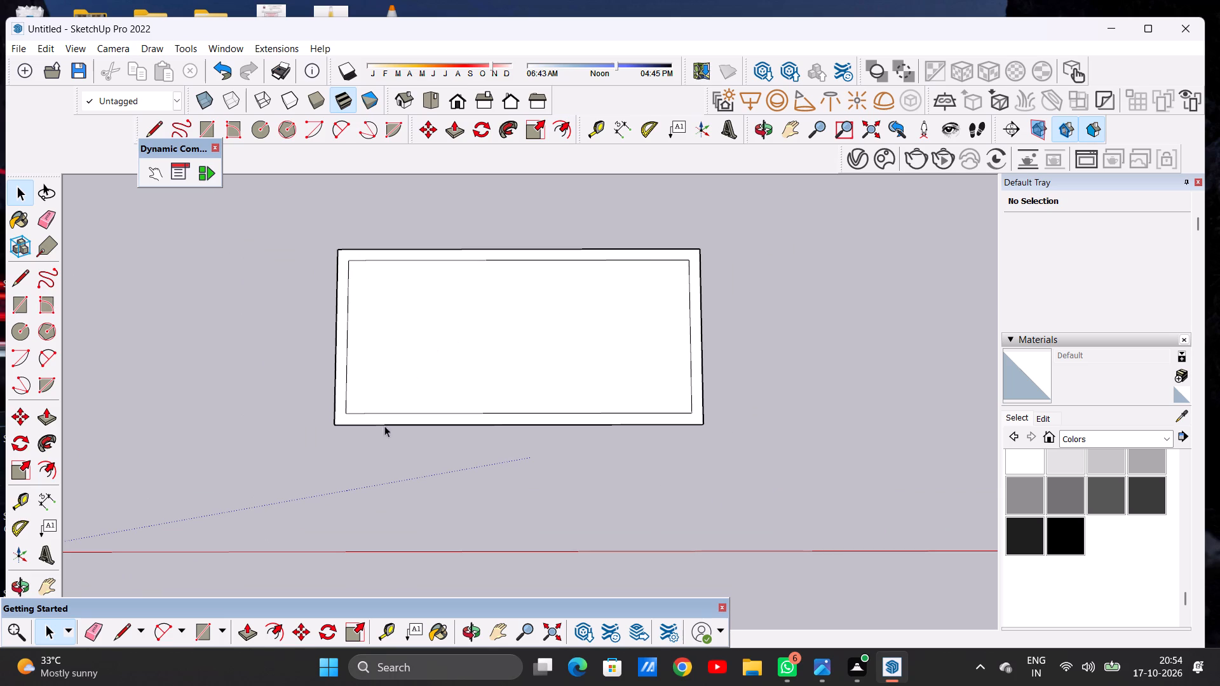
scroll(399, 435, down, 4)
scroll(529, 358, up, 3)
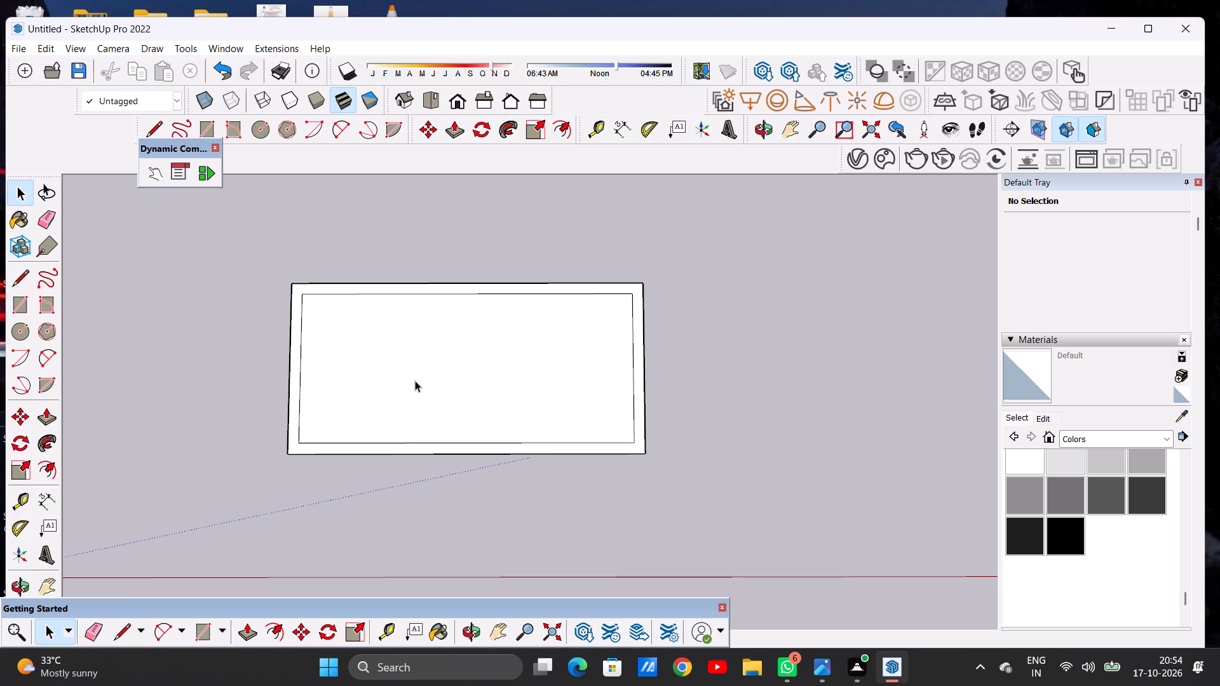
Draw lines extending the inner rectangle's front edge from both of its front corners to the slab's outer side edges.
middle_drag(541, 508, 555, 369)
scroll(348, 441, up, 5)
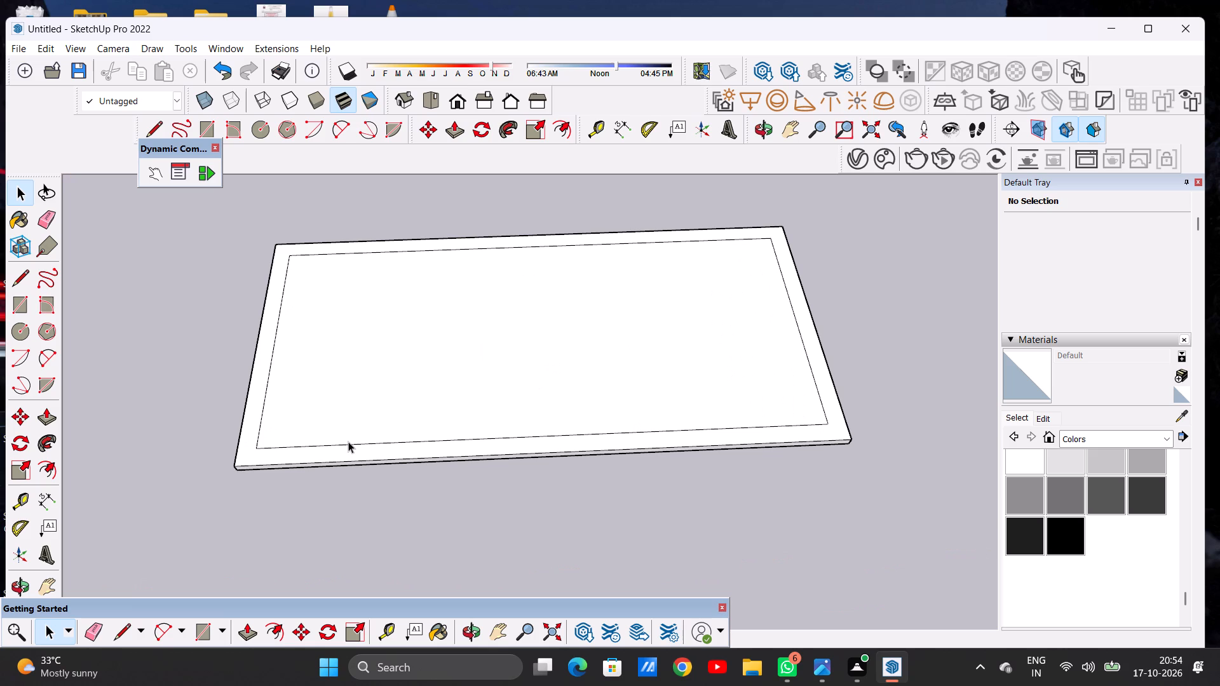
key(l)
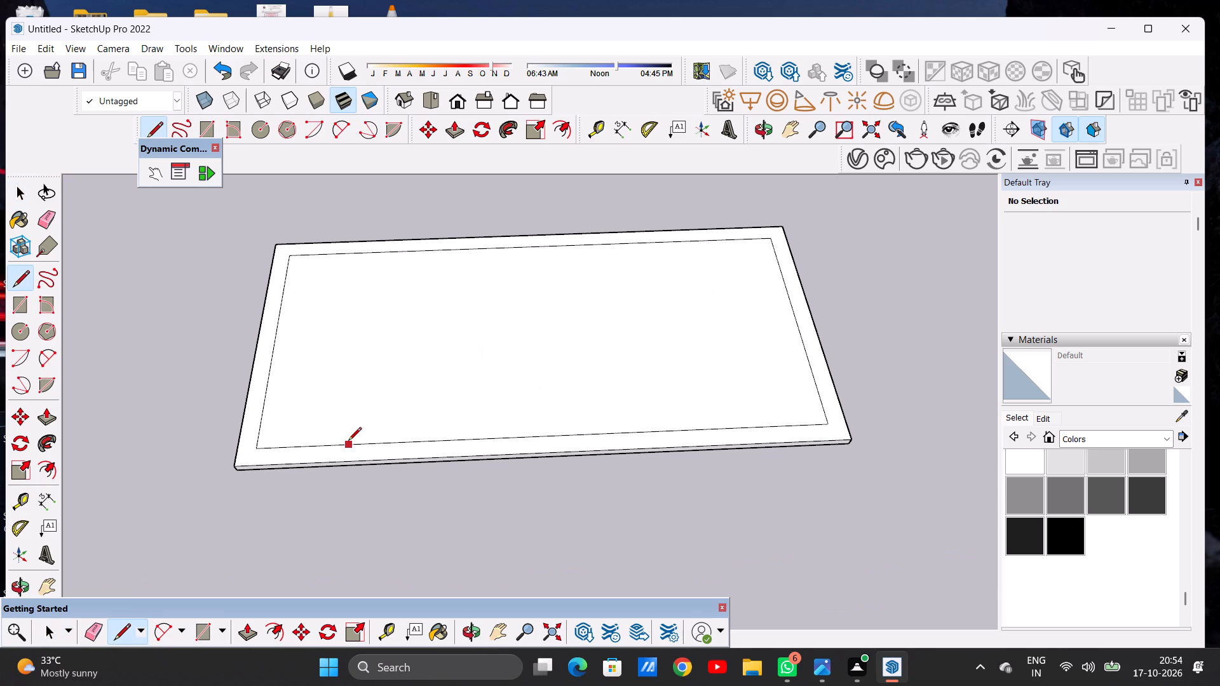
scroll(248, 441, up, 5)
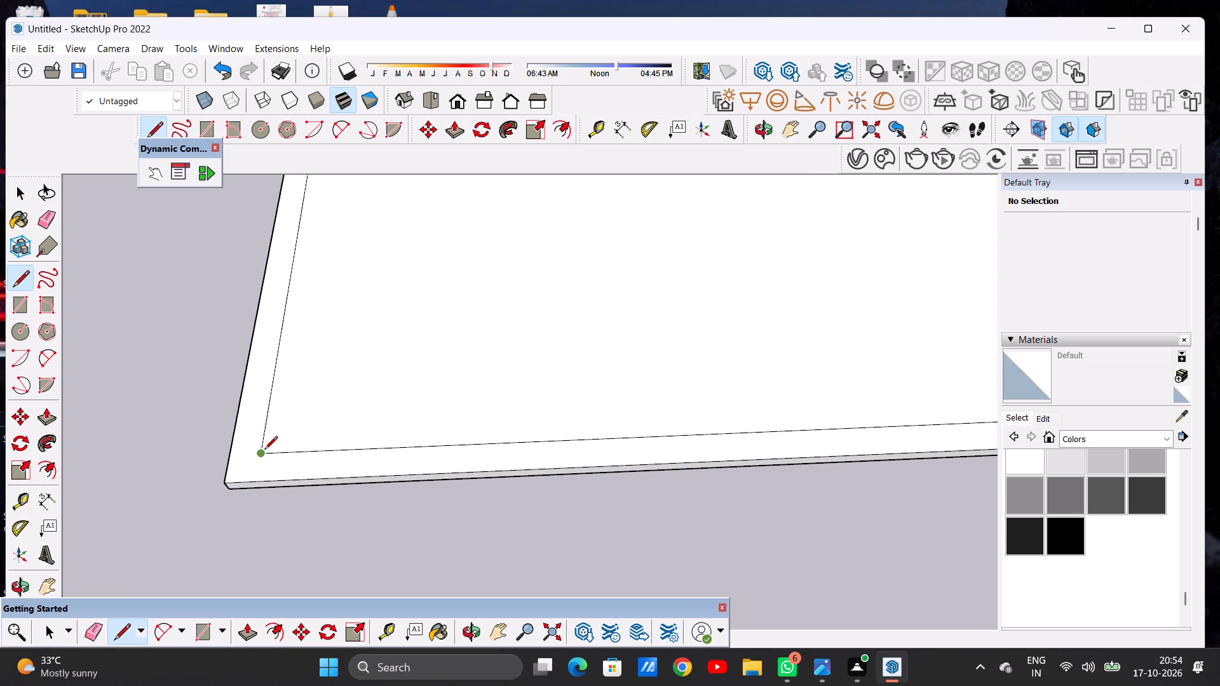
click(263, 450)
click(227, 455)
scroll(228, 458, down, 13)
scroll(487, 448, up, 7)
scroll(668, 450, up, 5)
scroll(578, 452, up, 2)
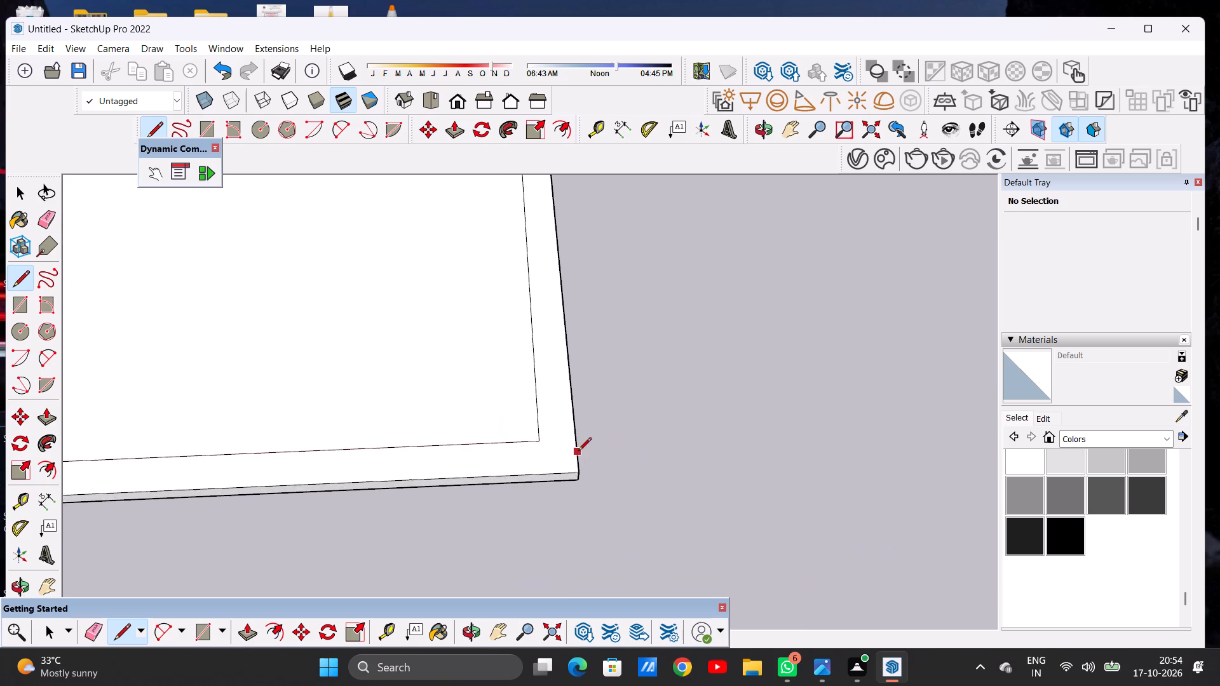
scroll(578, 452, up, 9)
click(510, 428)
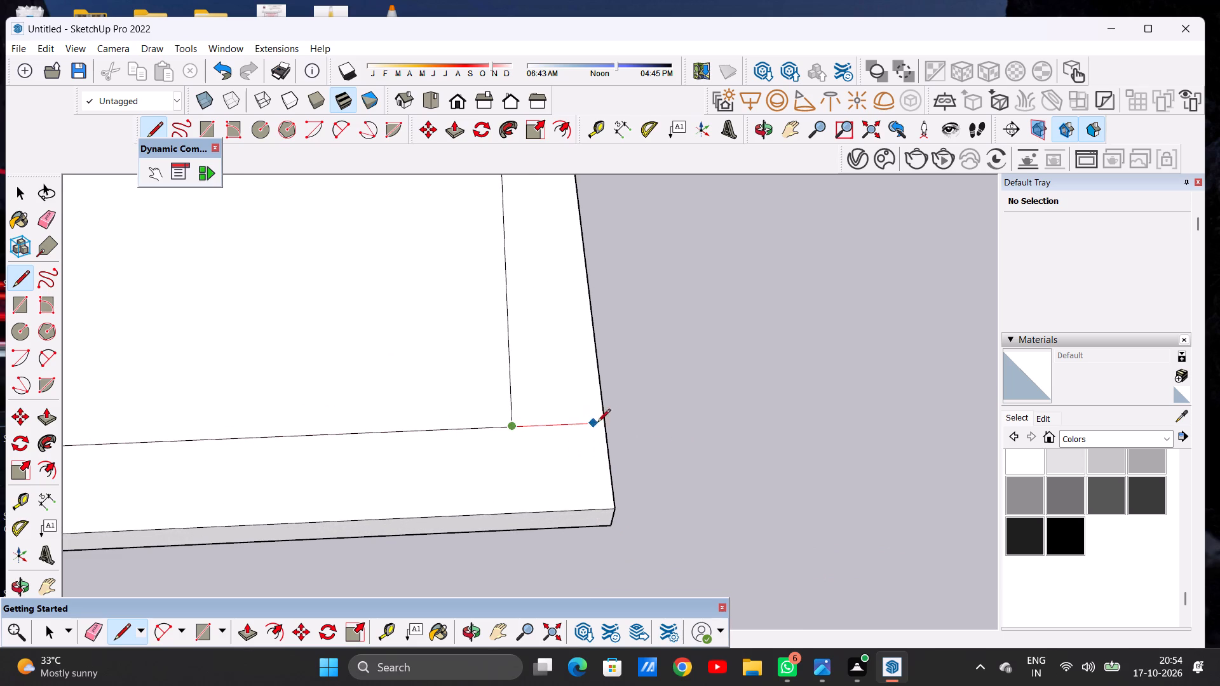
click(604, 423)
key(space)
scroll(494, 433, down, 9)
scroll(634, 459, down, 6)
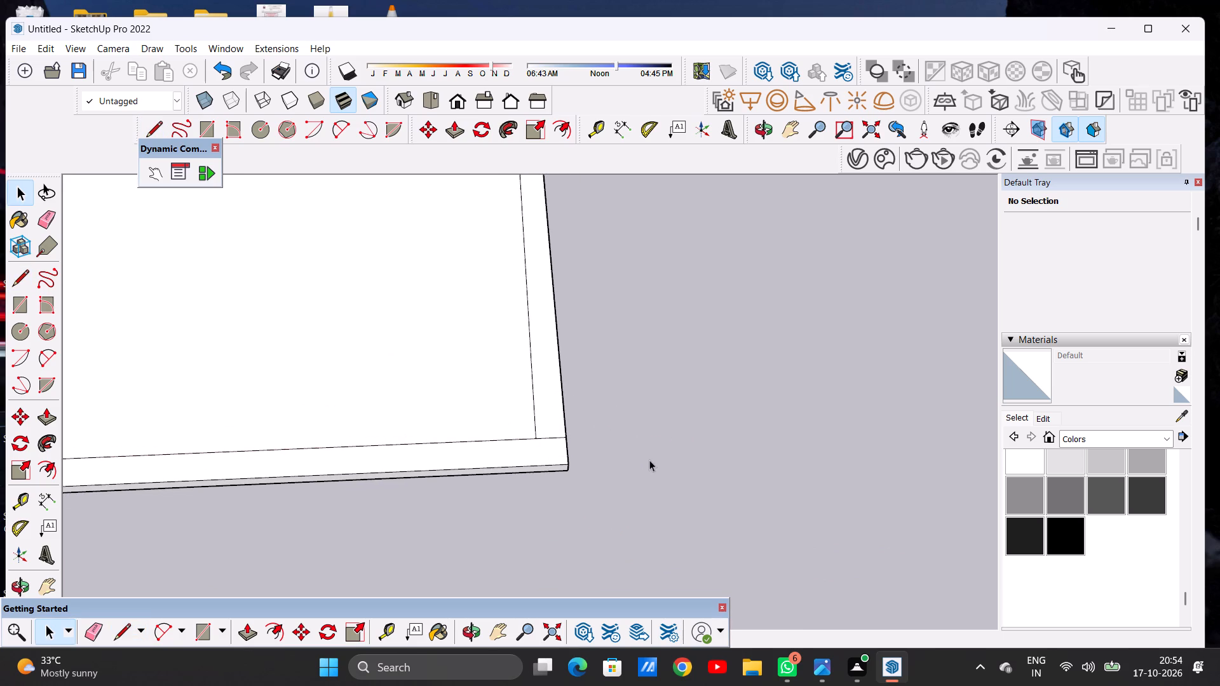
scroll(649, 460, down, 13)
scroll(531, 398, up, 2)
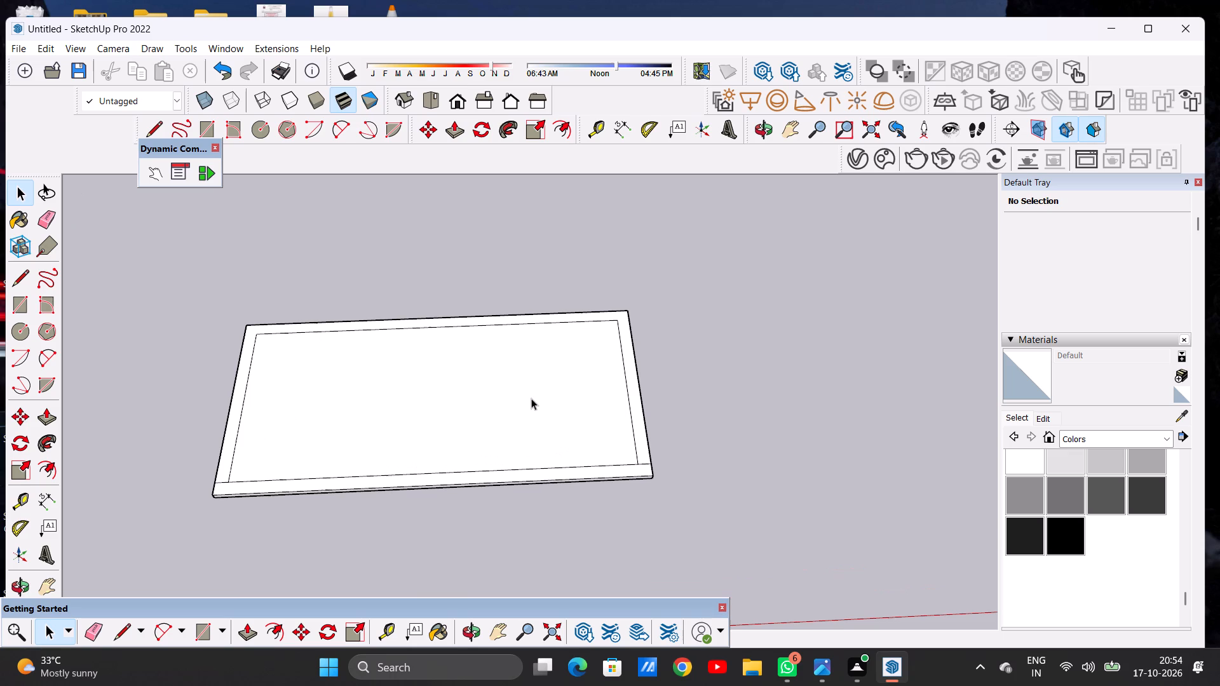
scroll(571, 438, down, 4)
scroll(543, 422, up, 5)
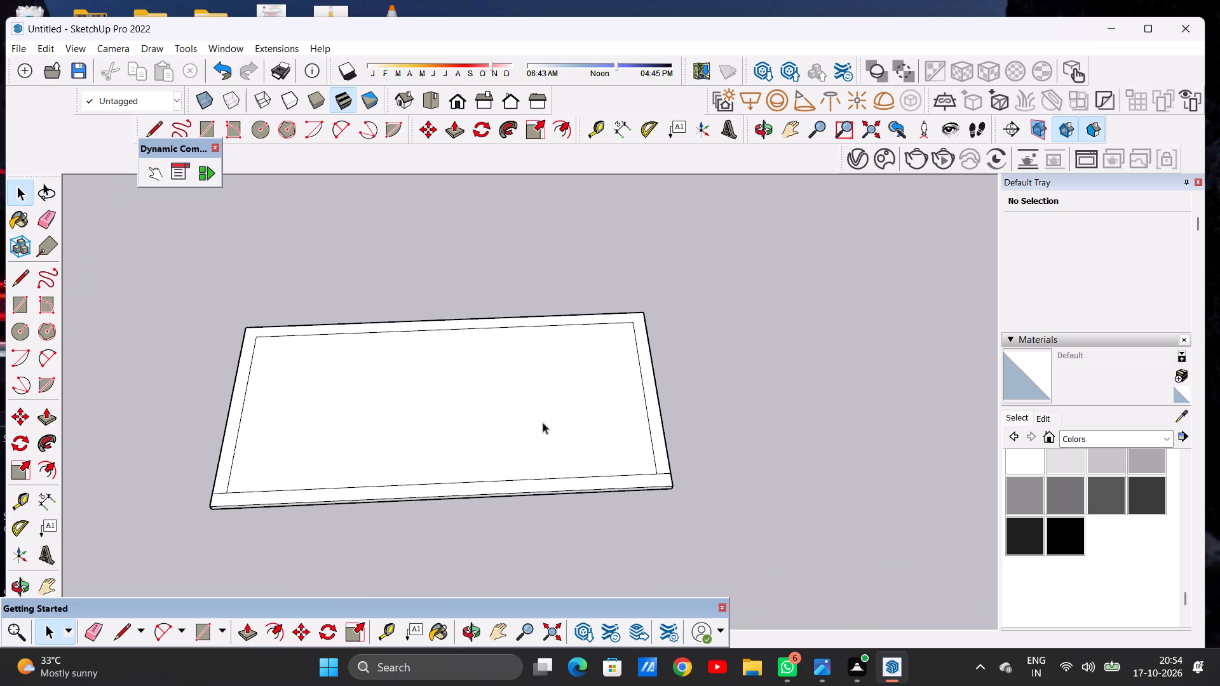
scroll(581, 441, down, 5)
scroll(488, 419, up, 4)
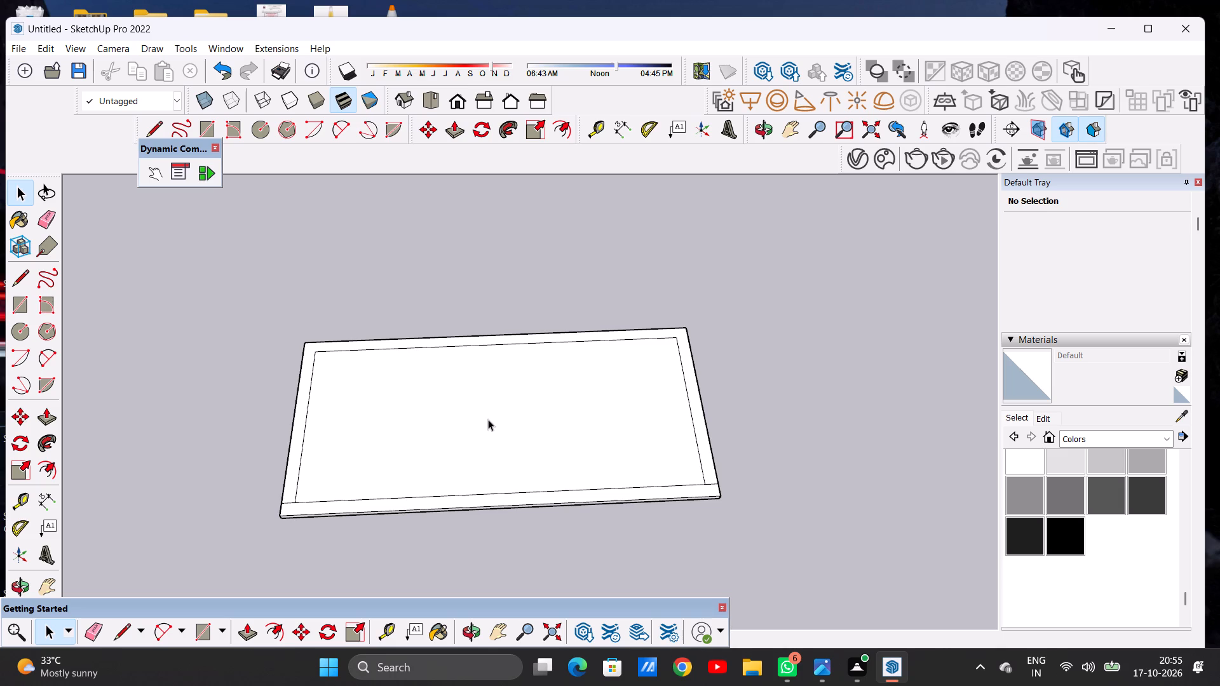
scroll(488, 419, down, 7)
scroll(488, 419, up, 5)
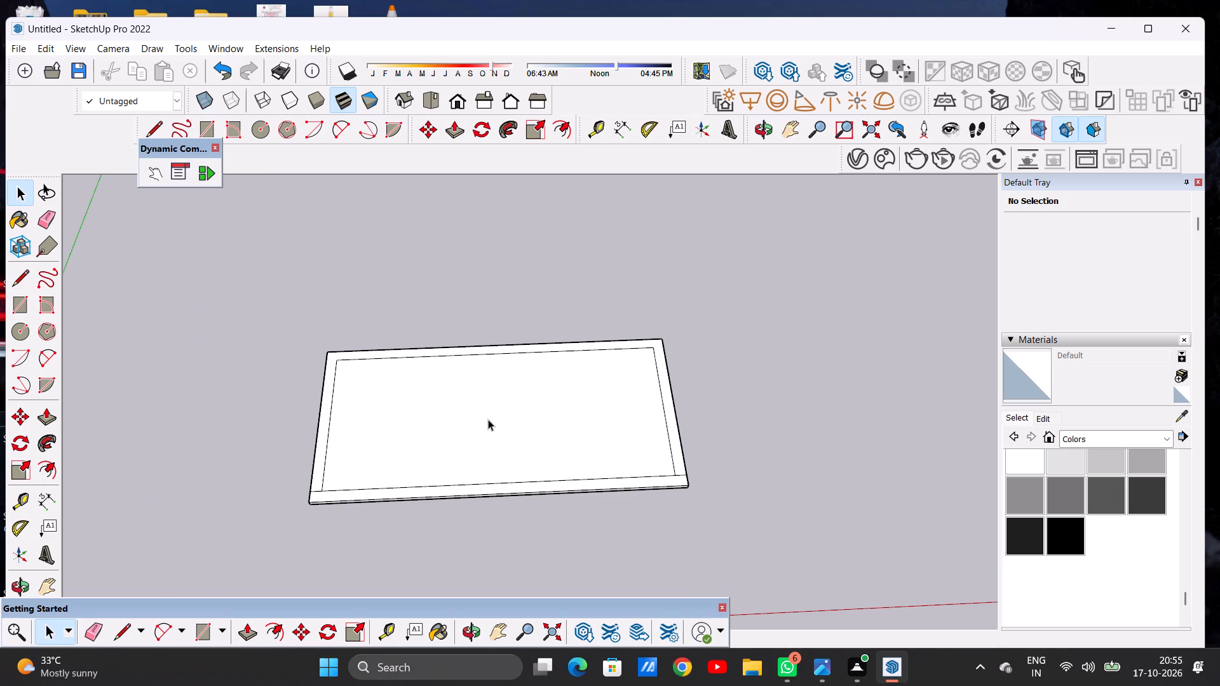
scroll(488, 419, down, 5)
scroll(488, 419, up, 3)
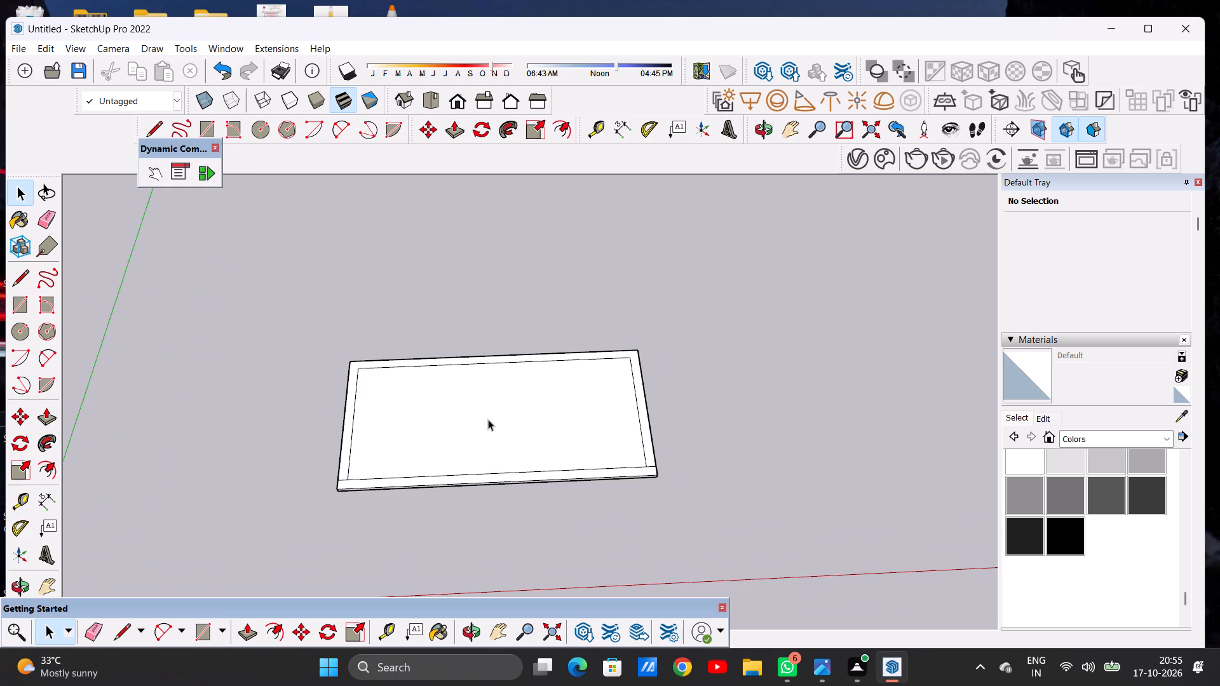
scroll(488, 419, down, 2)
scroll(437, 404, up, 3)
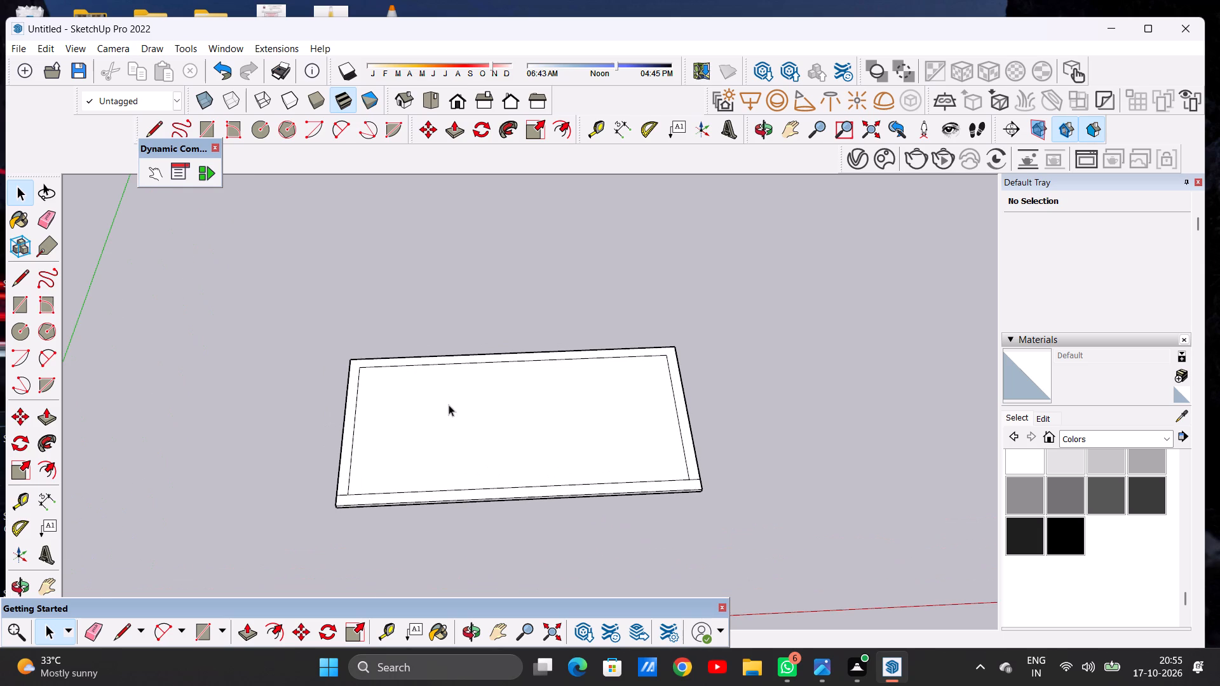
Push/Pull the U-shaped border along the slab's back and sides upward 10' to form walls, leaving the front open.
key(p)
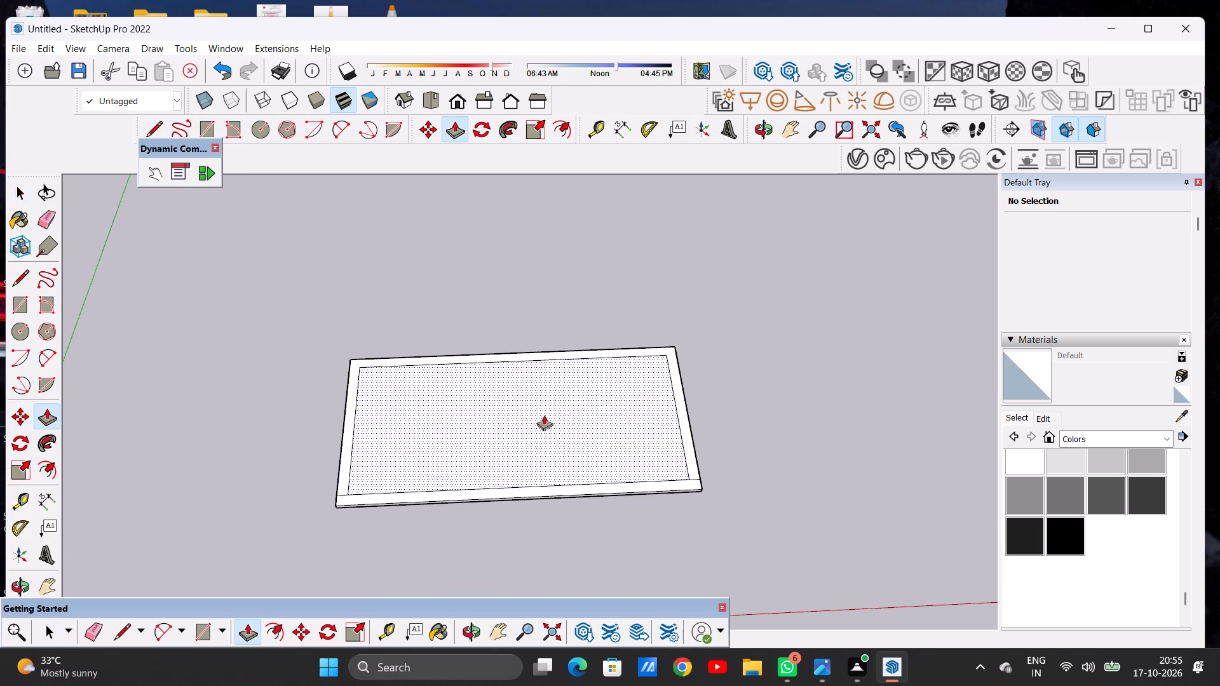
scroll(710, 447, up, 5)
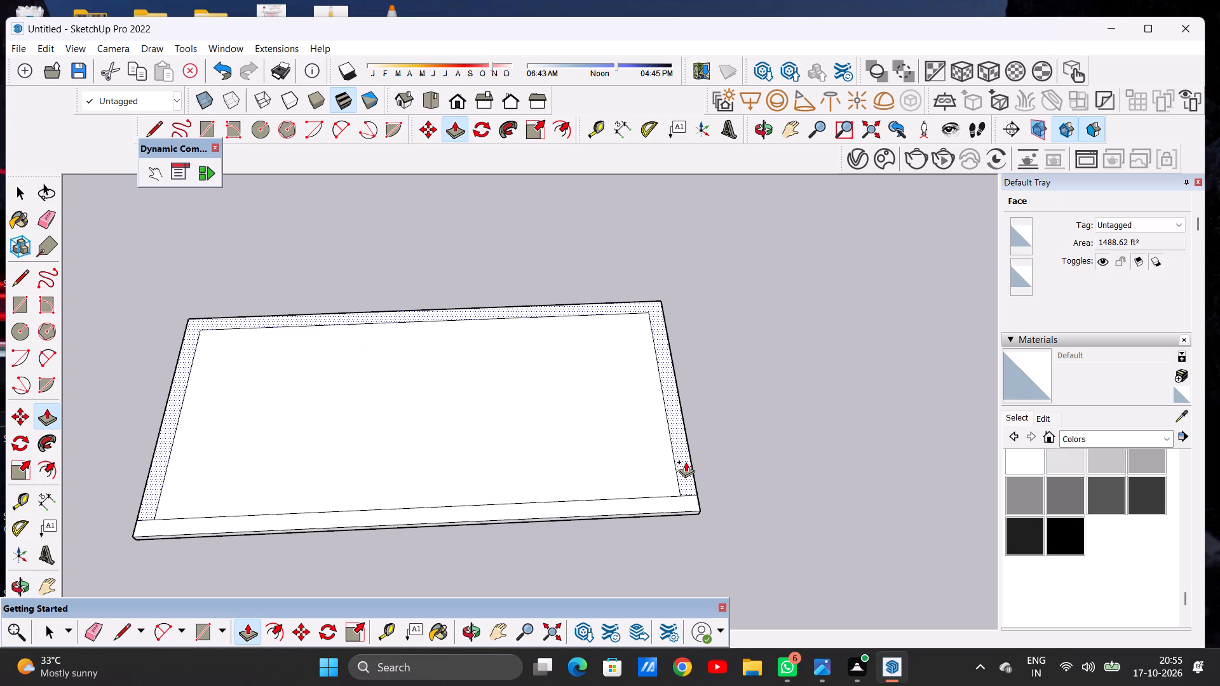
click(686, 462)
scroll(739, 368, down, 7)
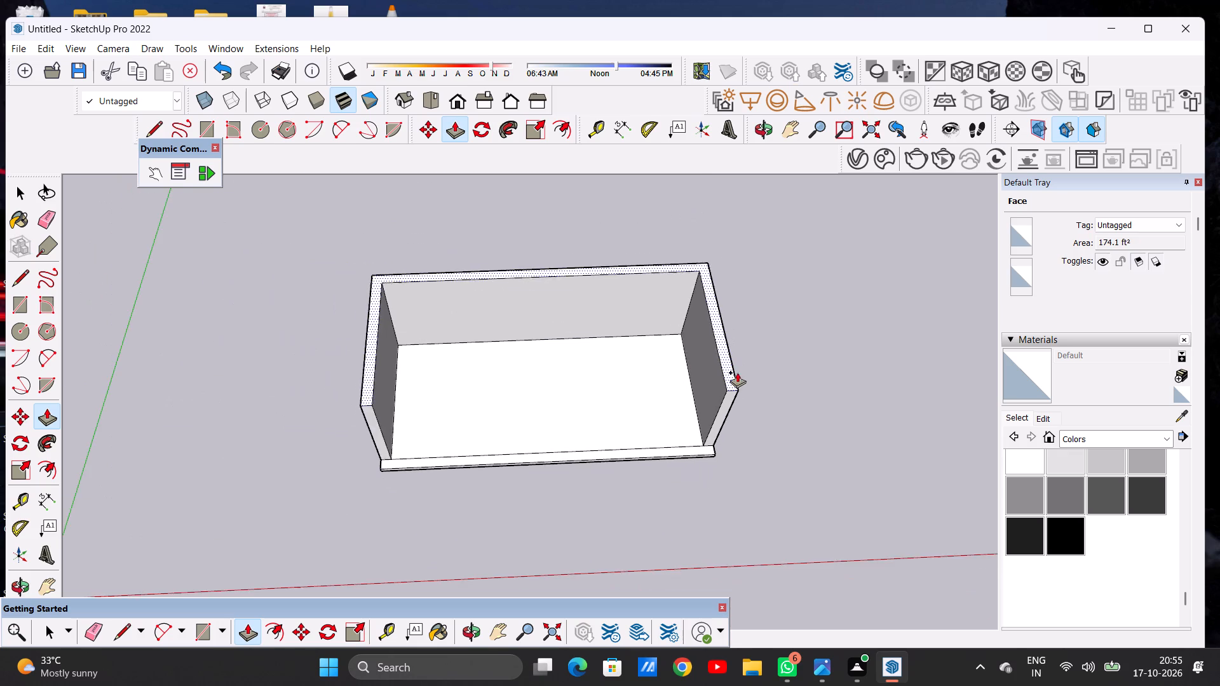
middle_drag(723, 356, 722, 262)
scroll(730, 326, up, 4)
middle_drag(737, 400, 731, 331)
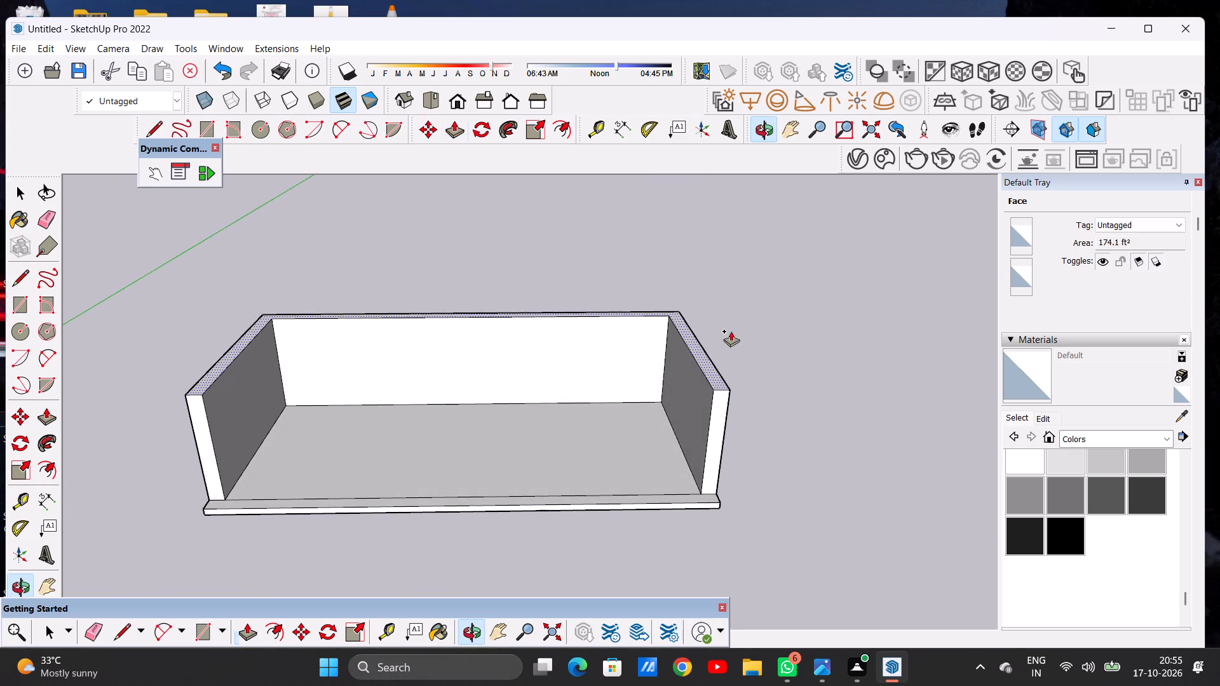
text(10')
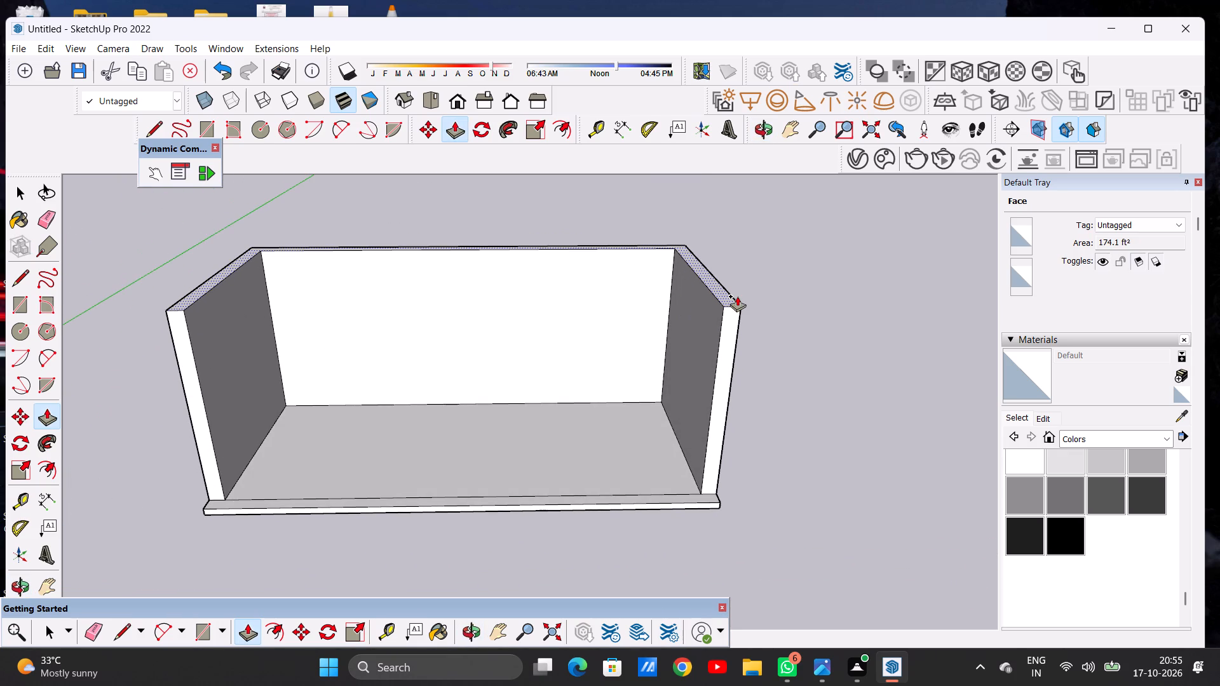
key(Return)
key(space)
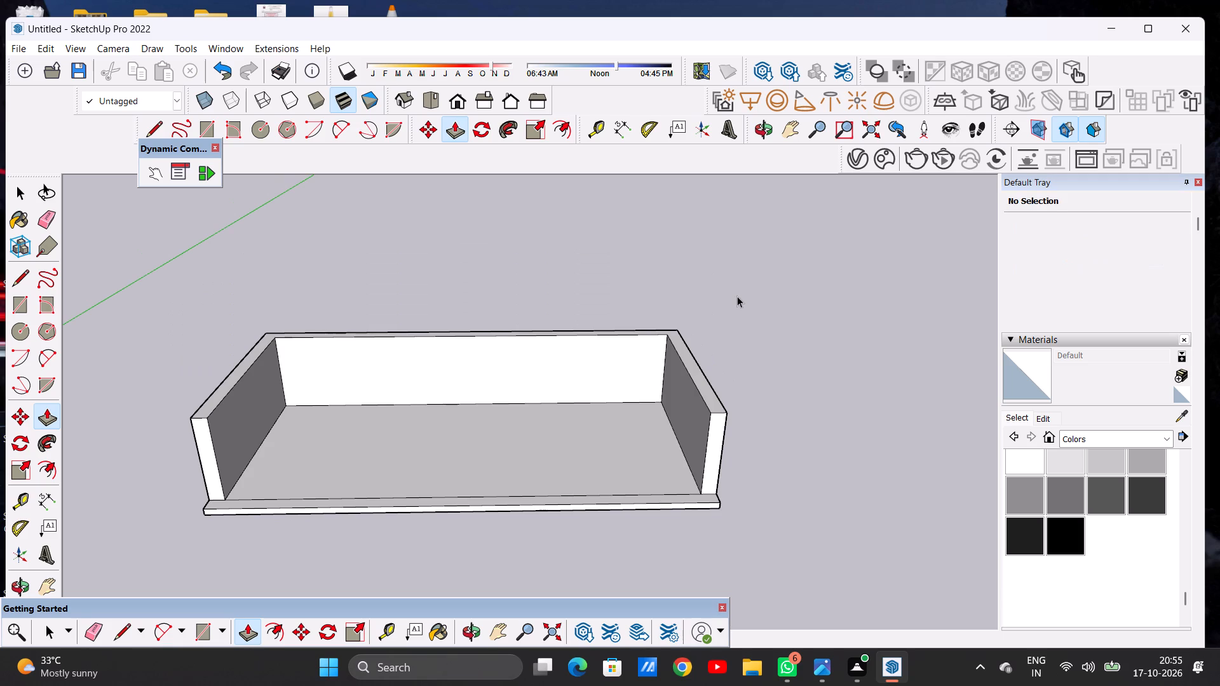
Push/Pull the top face of the U-shaped walls further upward, making them taller by more than half their height.
key(p)
scroll(735, 297, down, 5)
scroll(732, 335, up, 4)
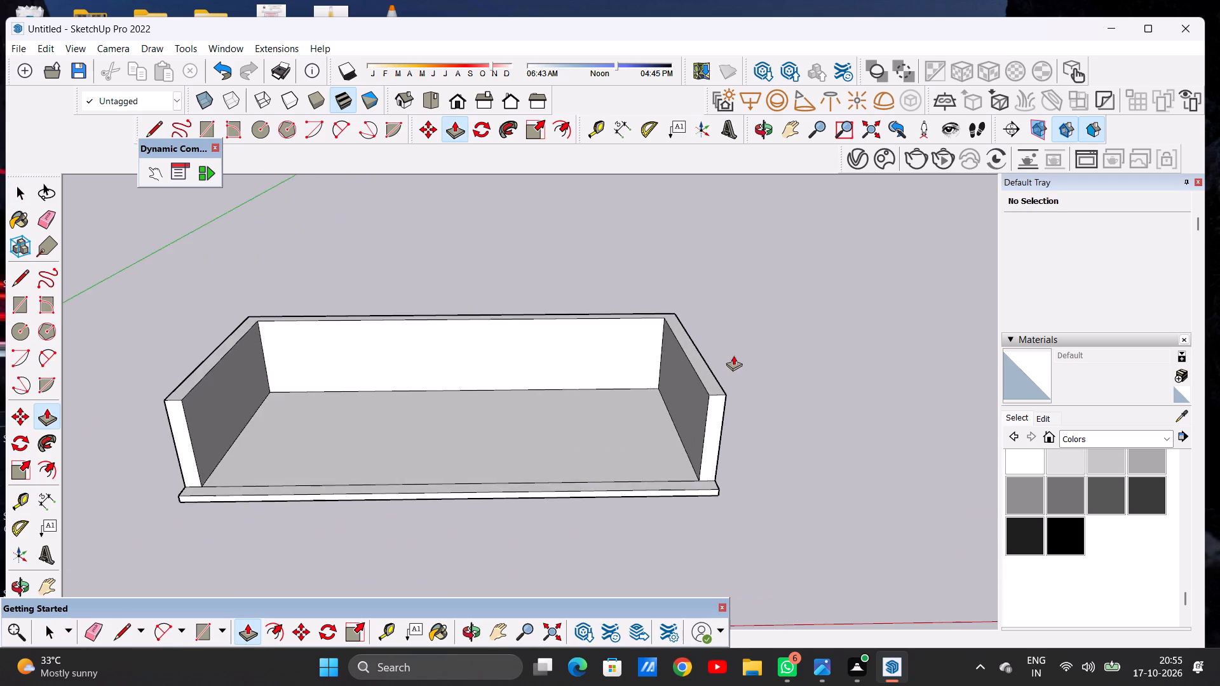
scroll(733, 355, up, 10)
click(706, 389)
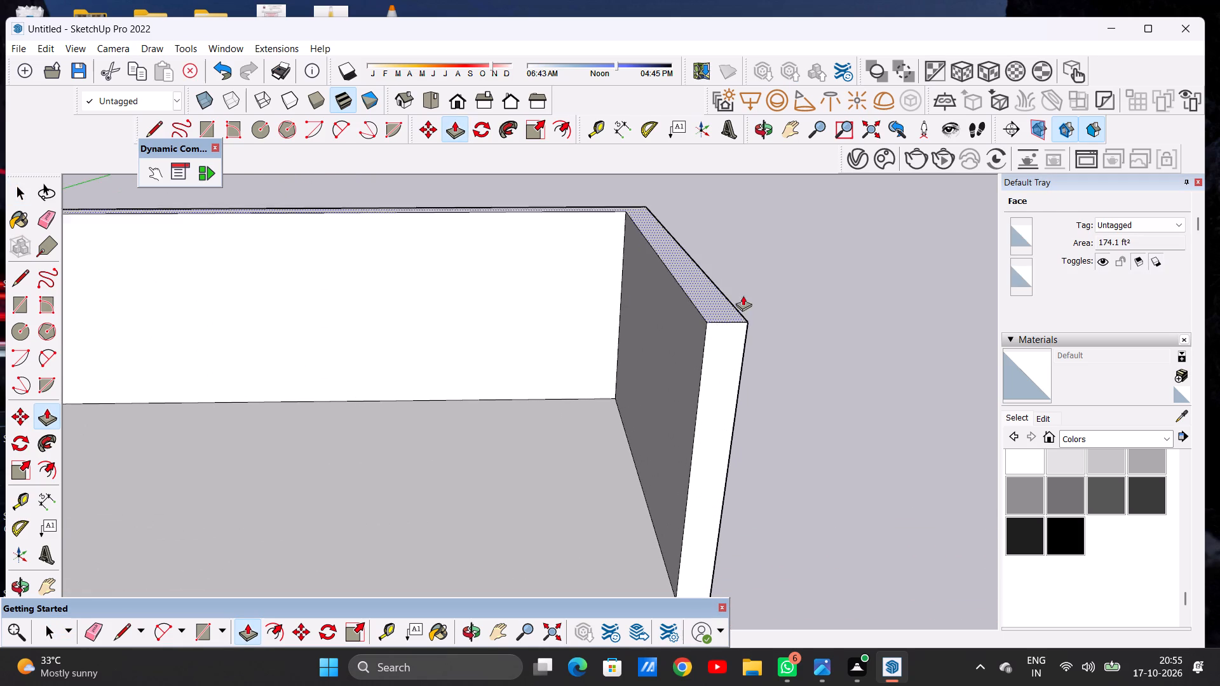
scroll(743, 296, down, 17)
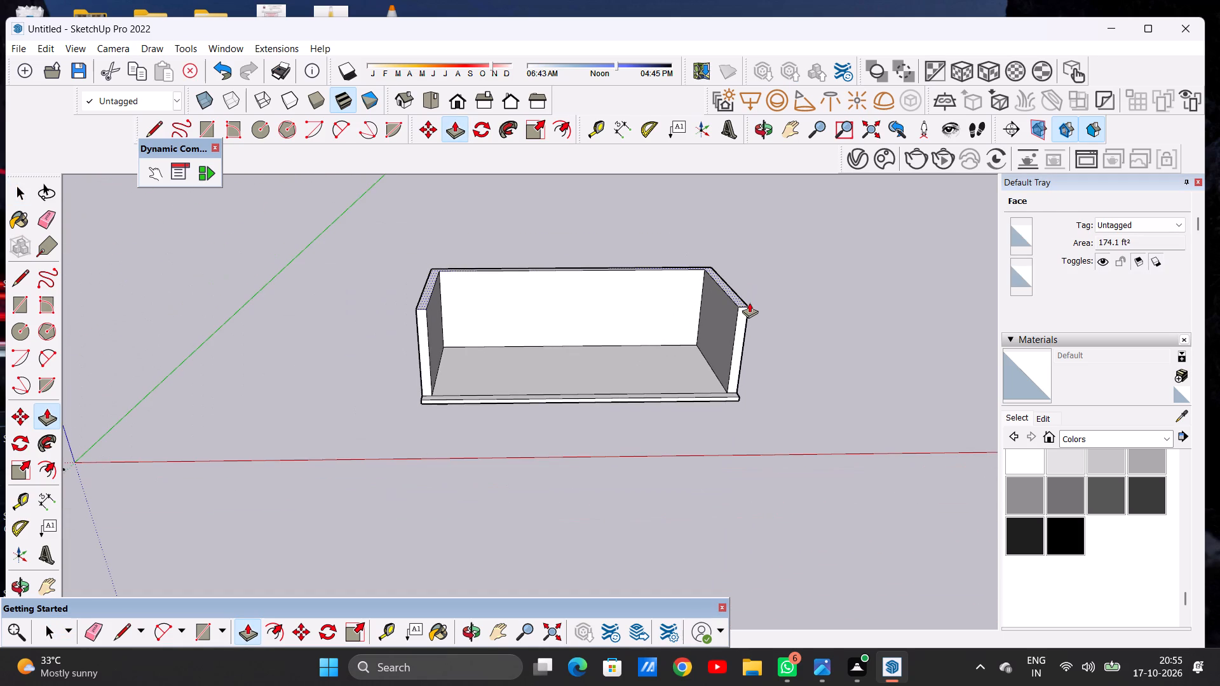
click(748, 293)
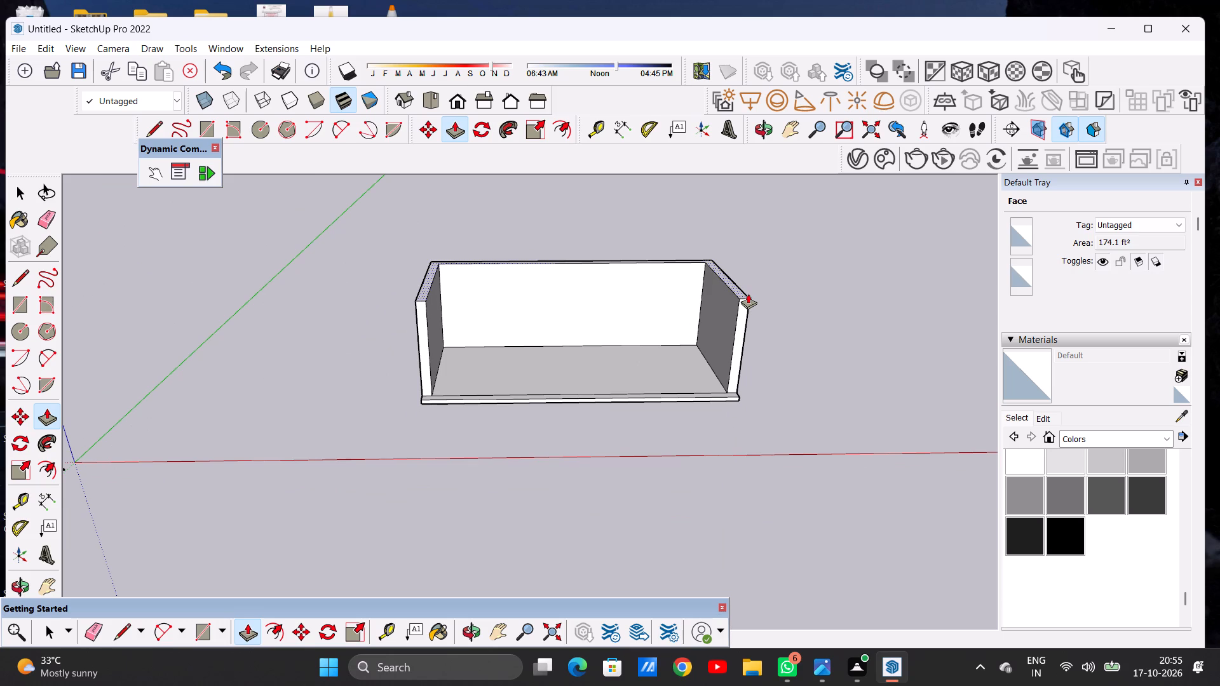
key(space)
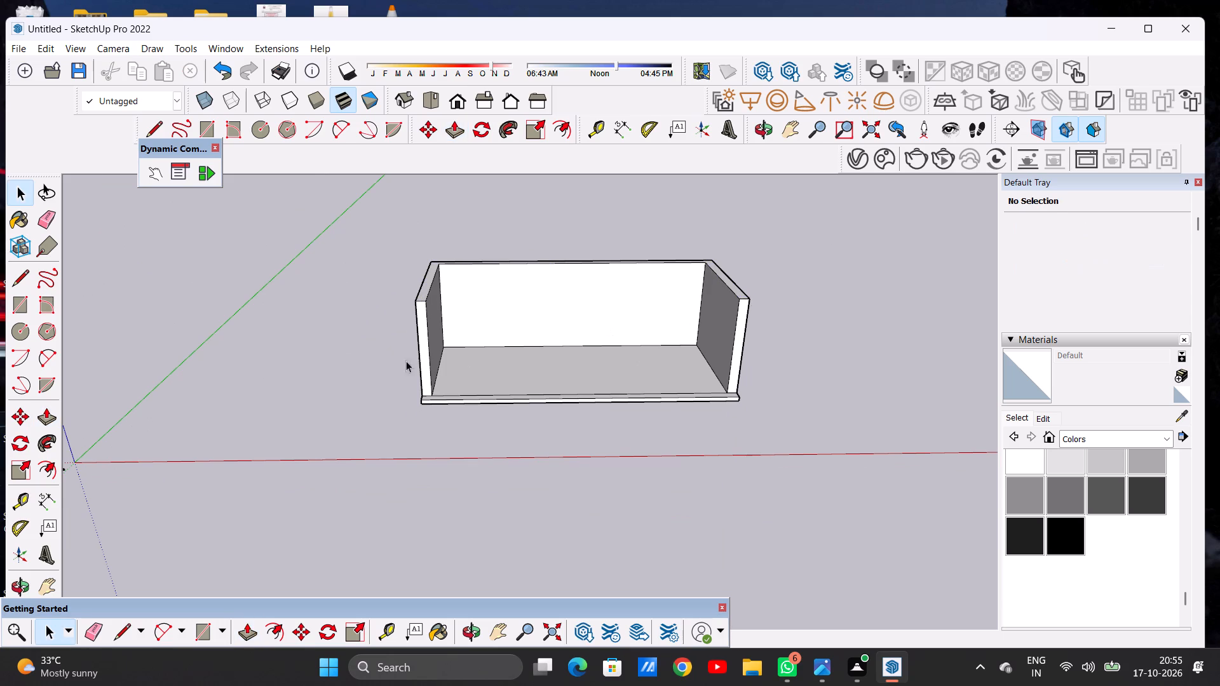
Examine the raised walls in the standard top and front views and from an elevated front angle.
scroll(236, 405, down, 11)
scroll(345, 345, up, 8)
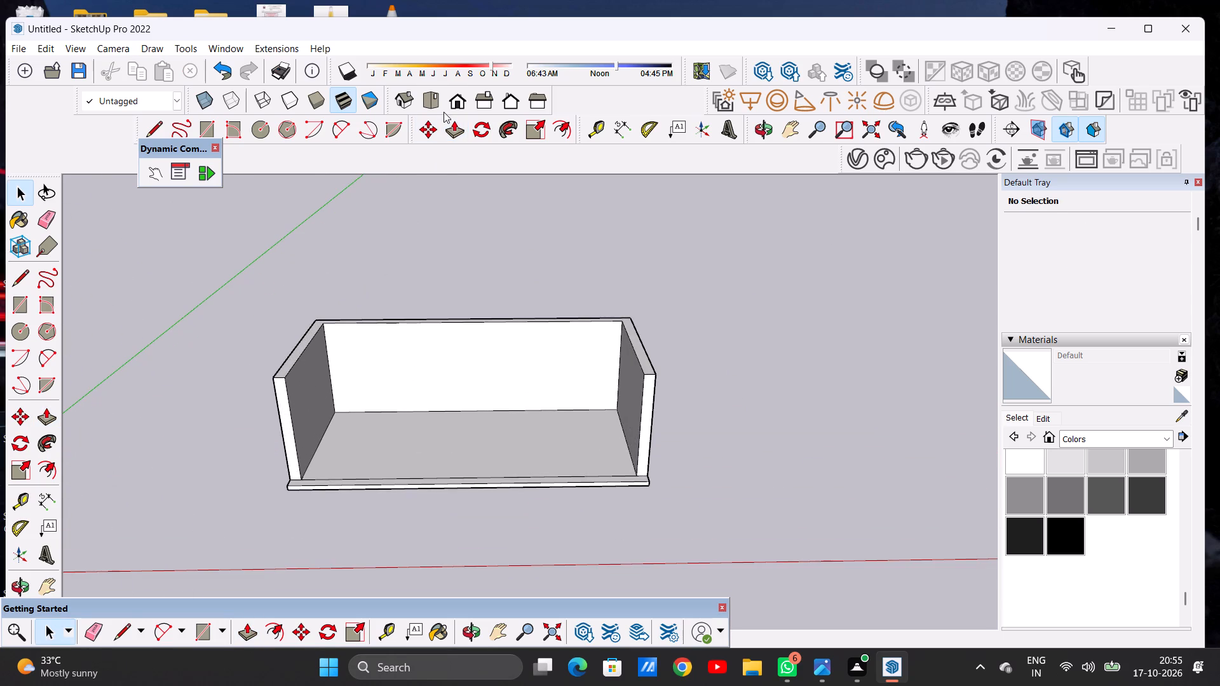
click(425, 100)
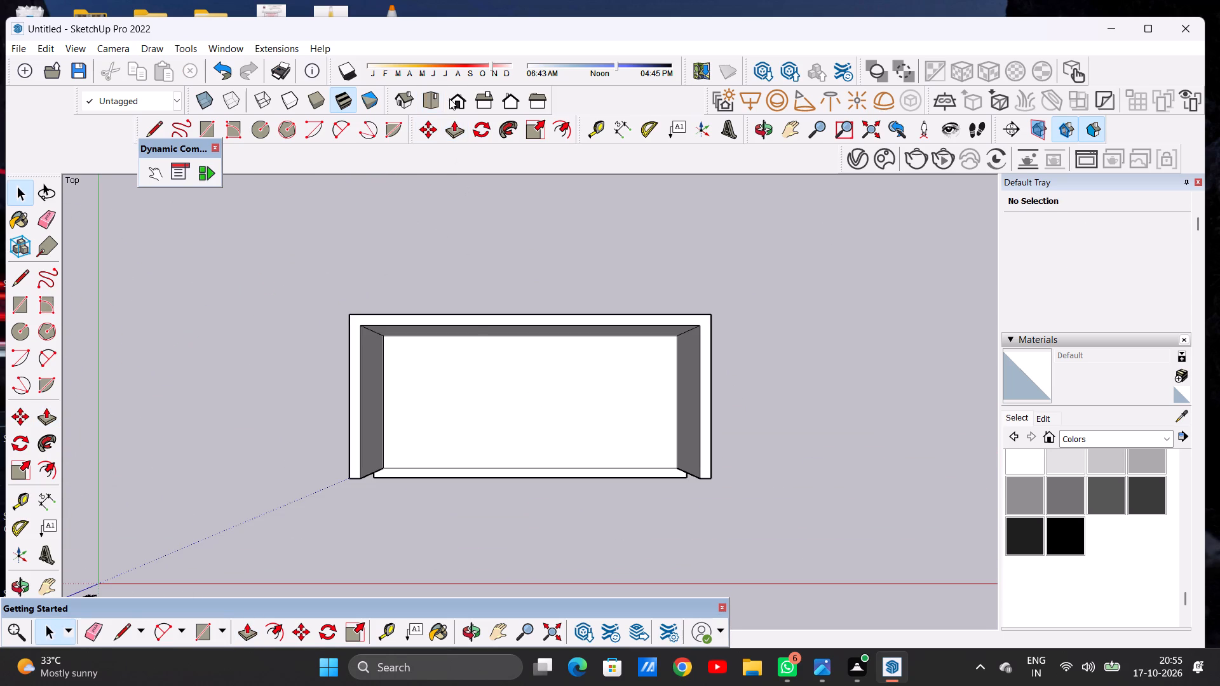
click(449, 98)
scroll(365, 398, down, 5)
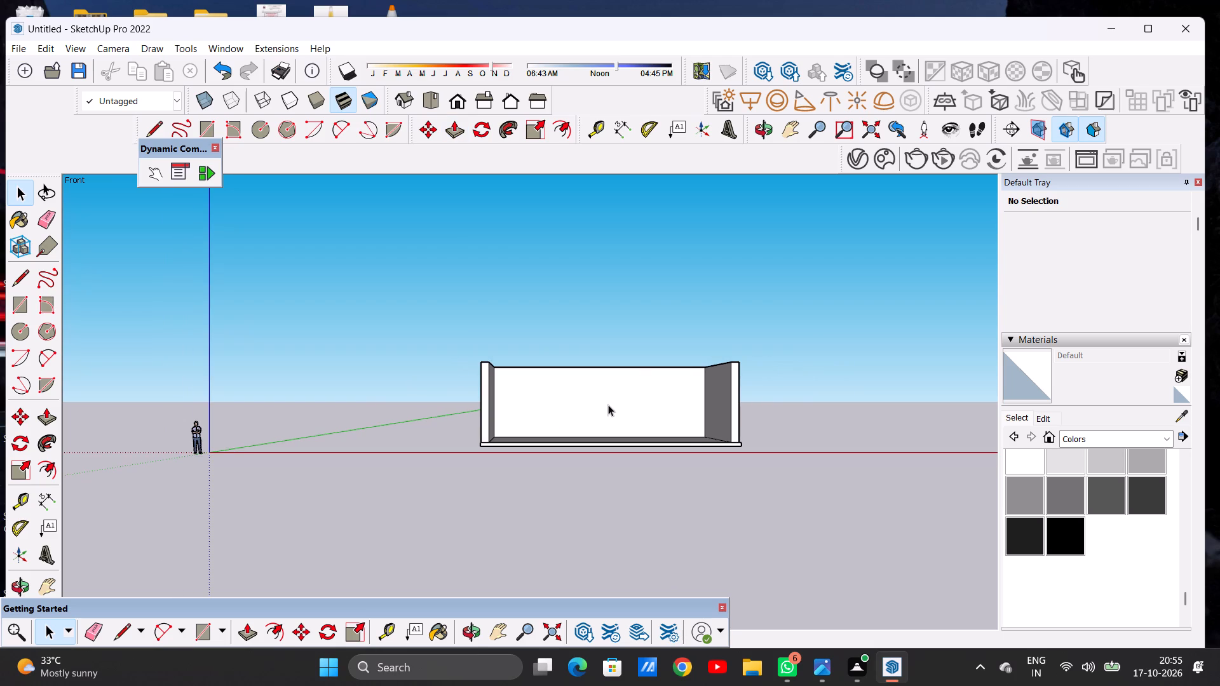
scroll(656, 379, up, 4)
middle_drag(630, 368, 636, 504)
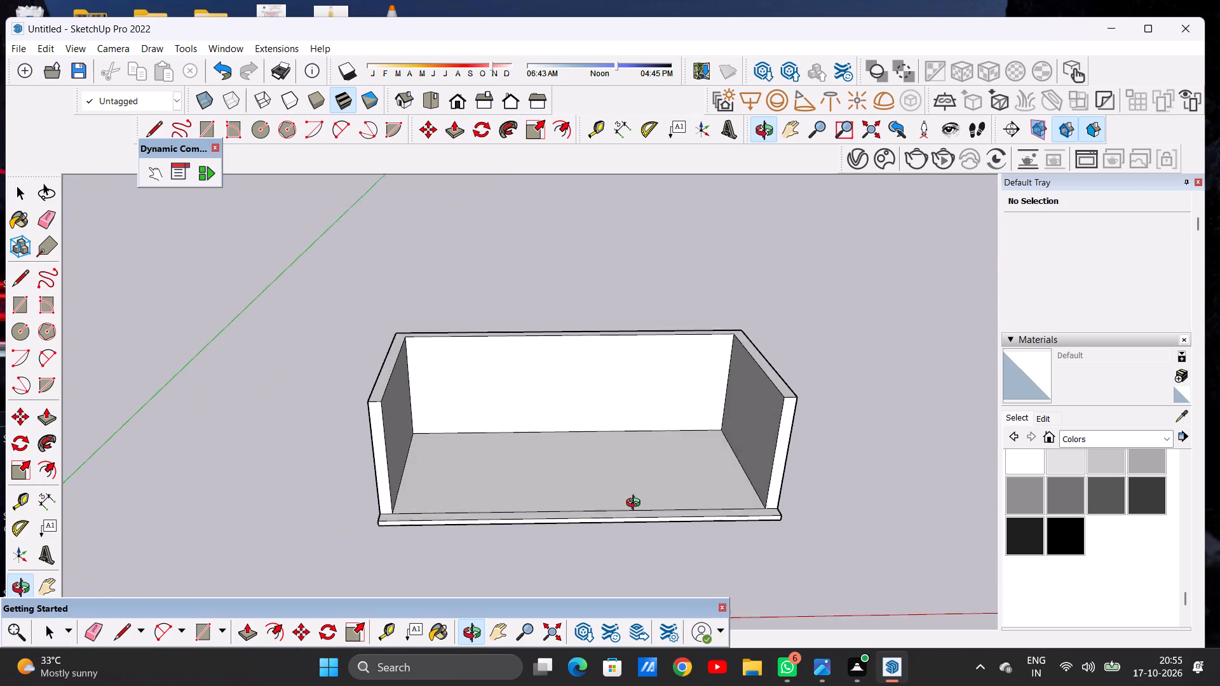
middle_drag(636, 504, 630, 525)
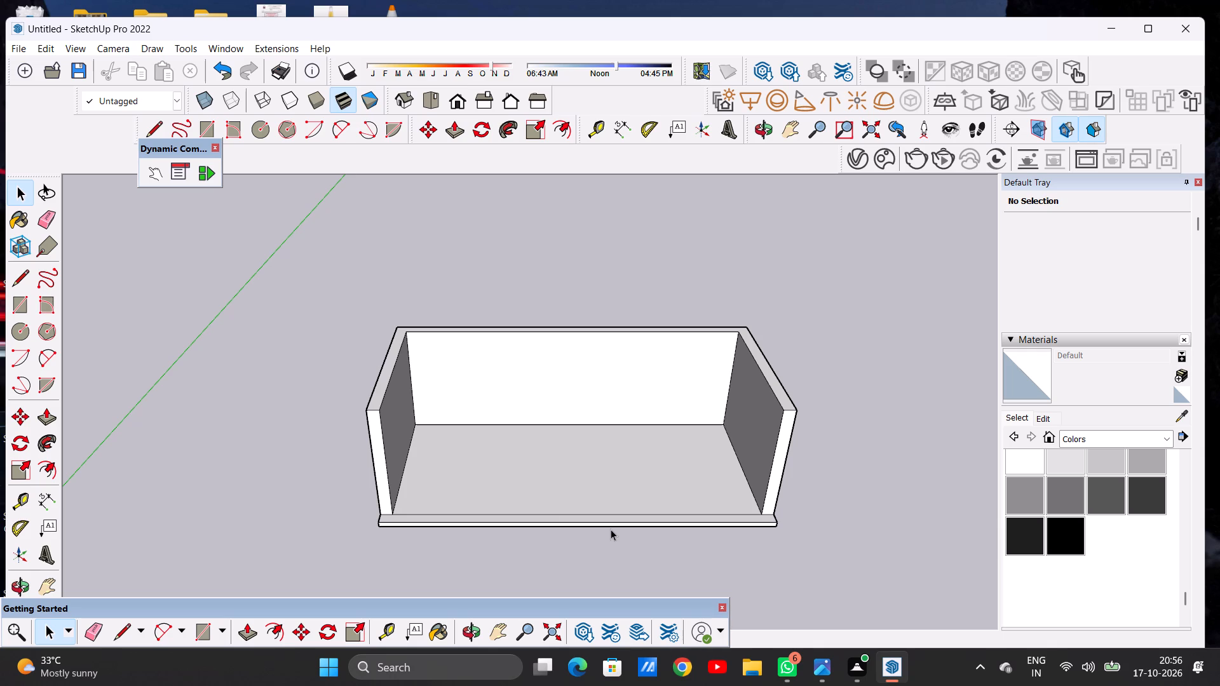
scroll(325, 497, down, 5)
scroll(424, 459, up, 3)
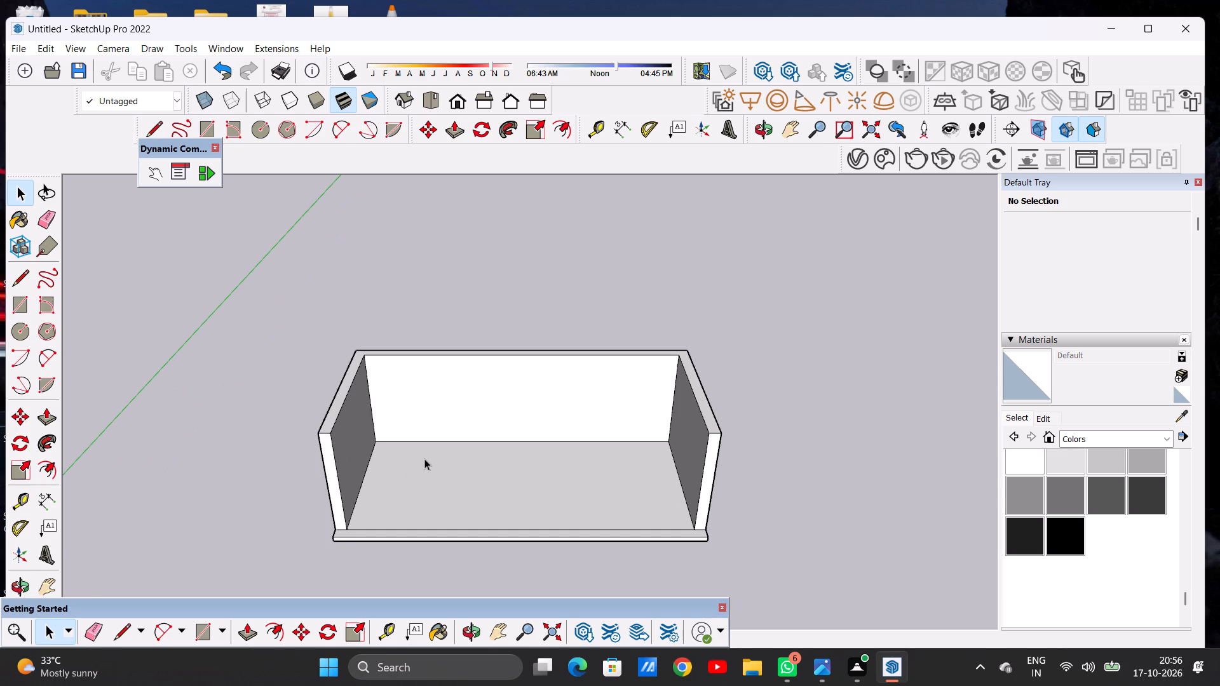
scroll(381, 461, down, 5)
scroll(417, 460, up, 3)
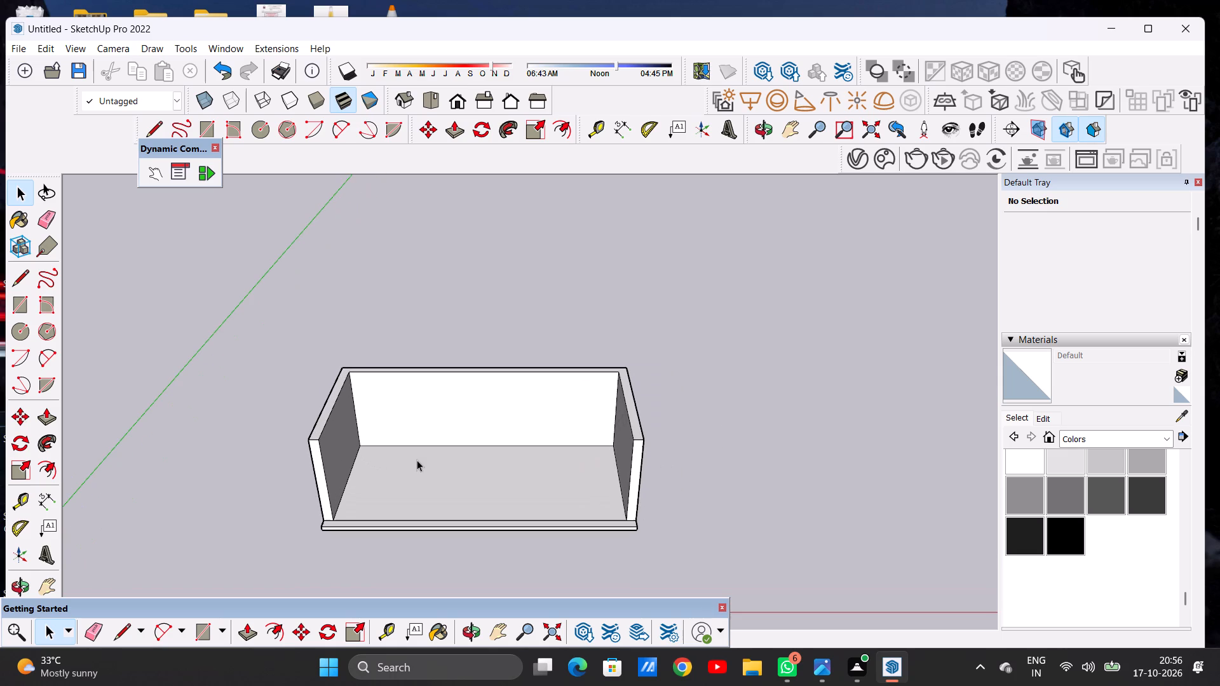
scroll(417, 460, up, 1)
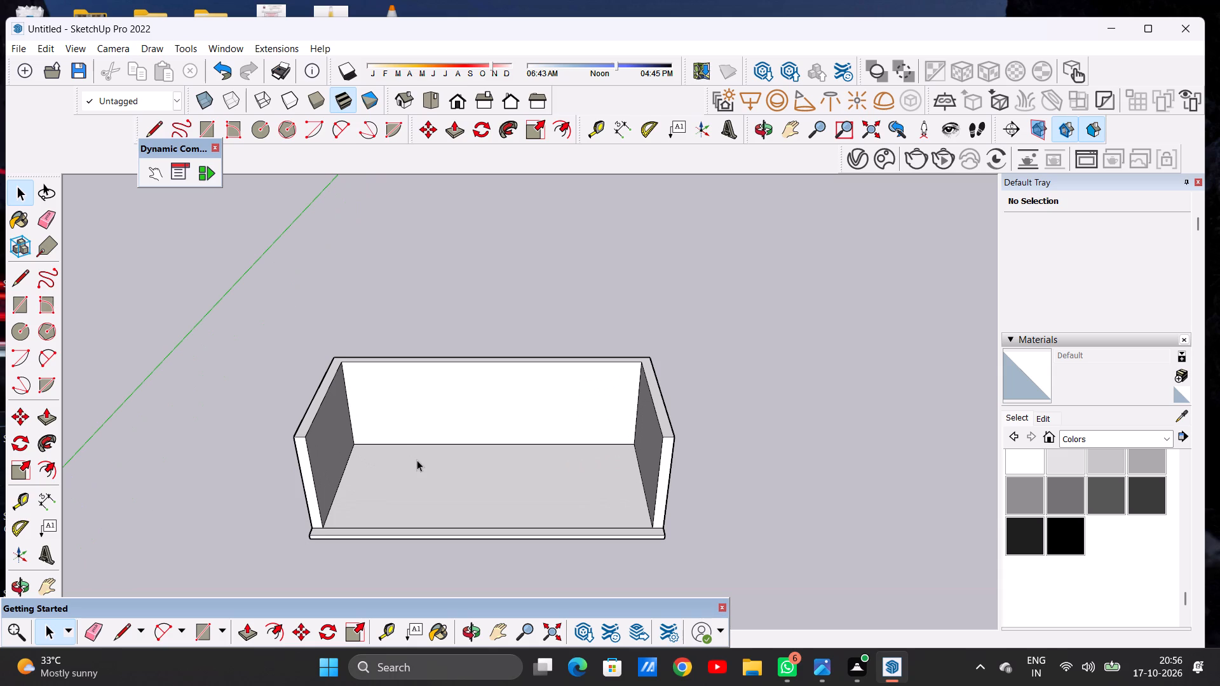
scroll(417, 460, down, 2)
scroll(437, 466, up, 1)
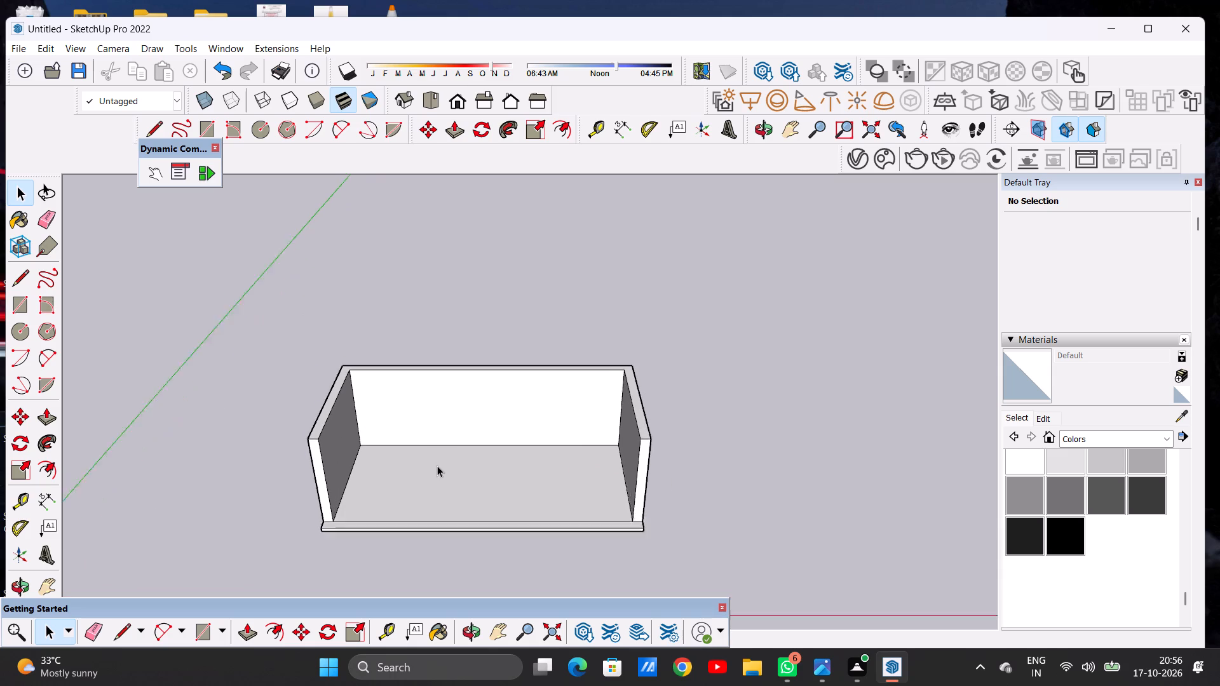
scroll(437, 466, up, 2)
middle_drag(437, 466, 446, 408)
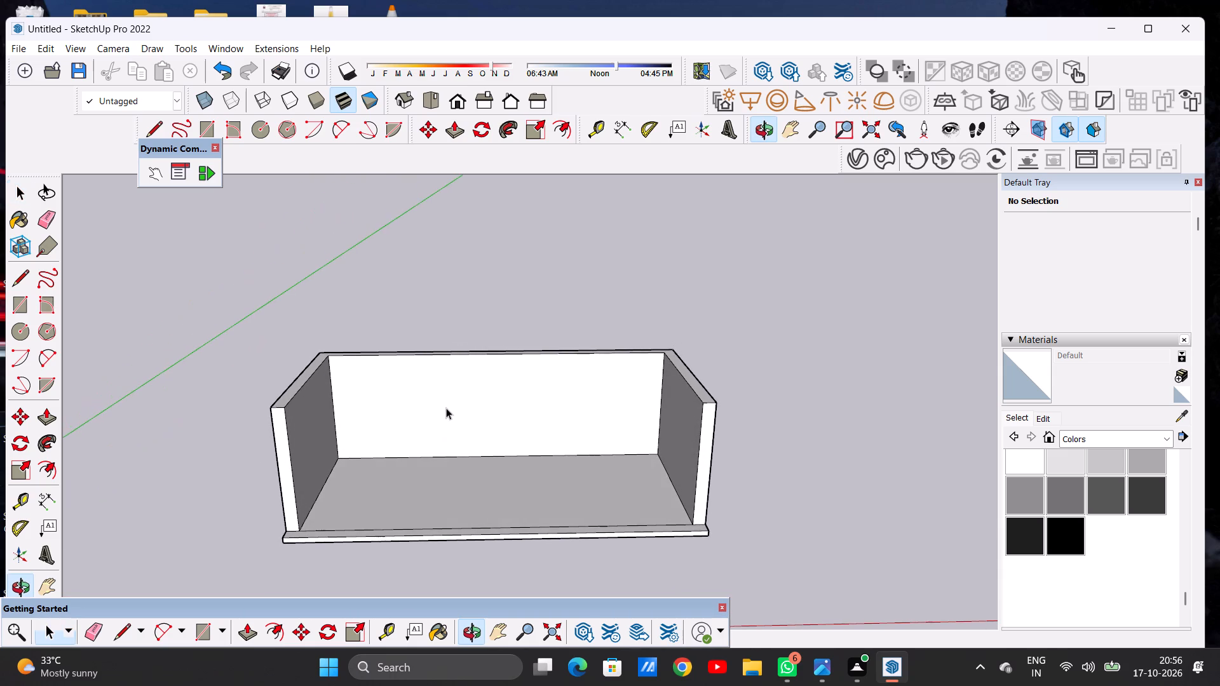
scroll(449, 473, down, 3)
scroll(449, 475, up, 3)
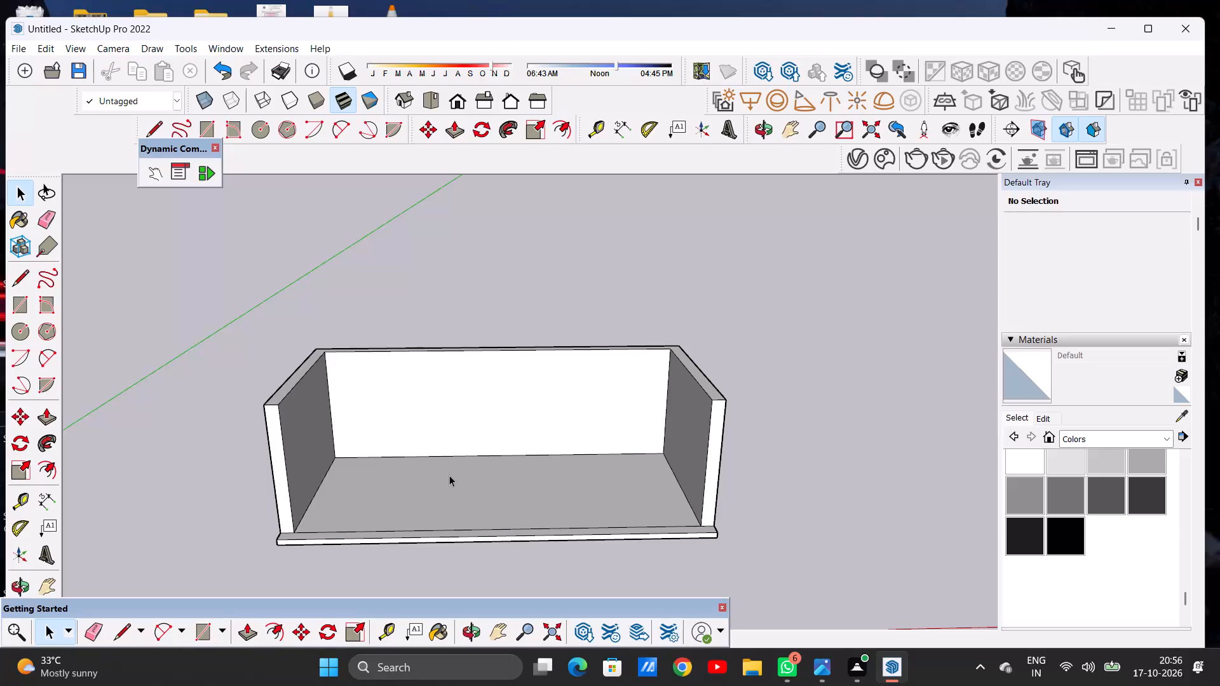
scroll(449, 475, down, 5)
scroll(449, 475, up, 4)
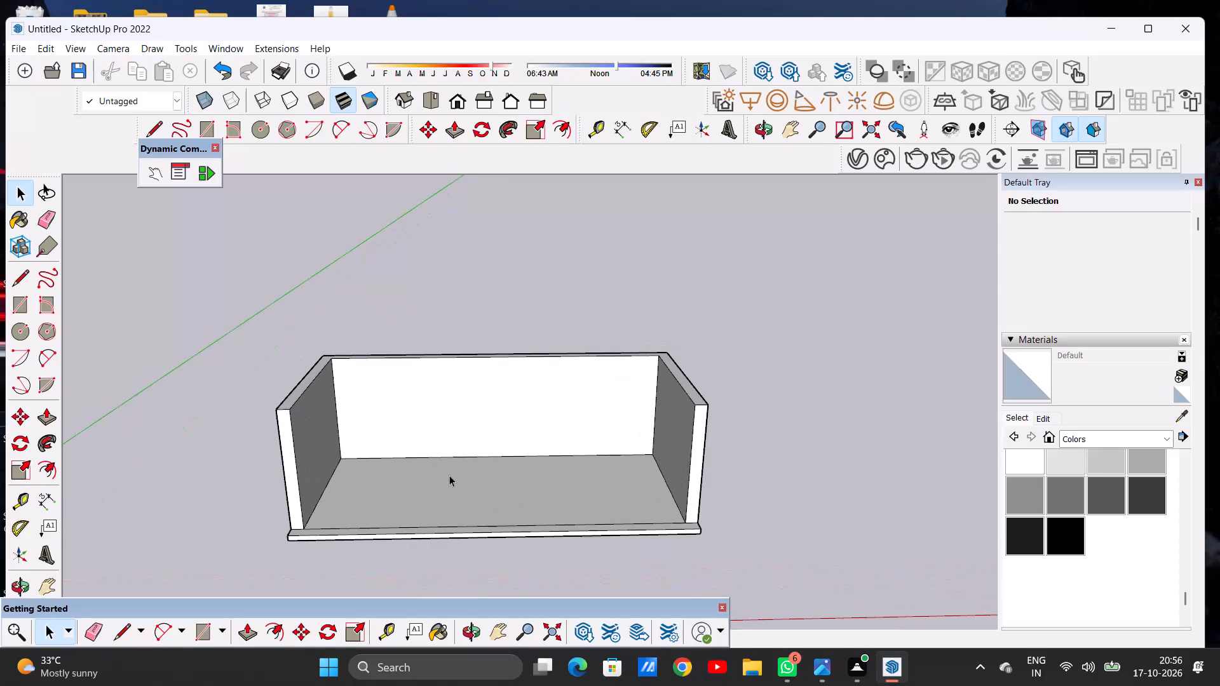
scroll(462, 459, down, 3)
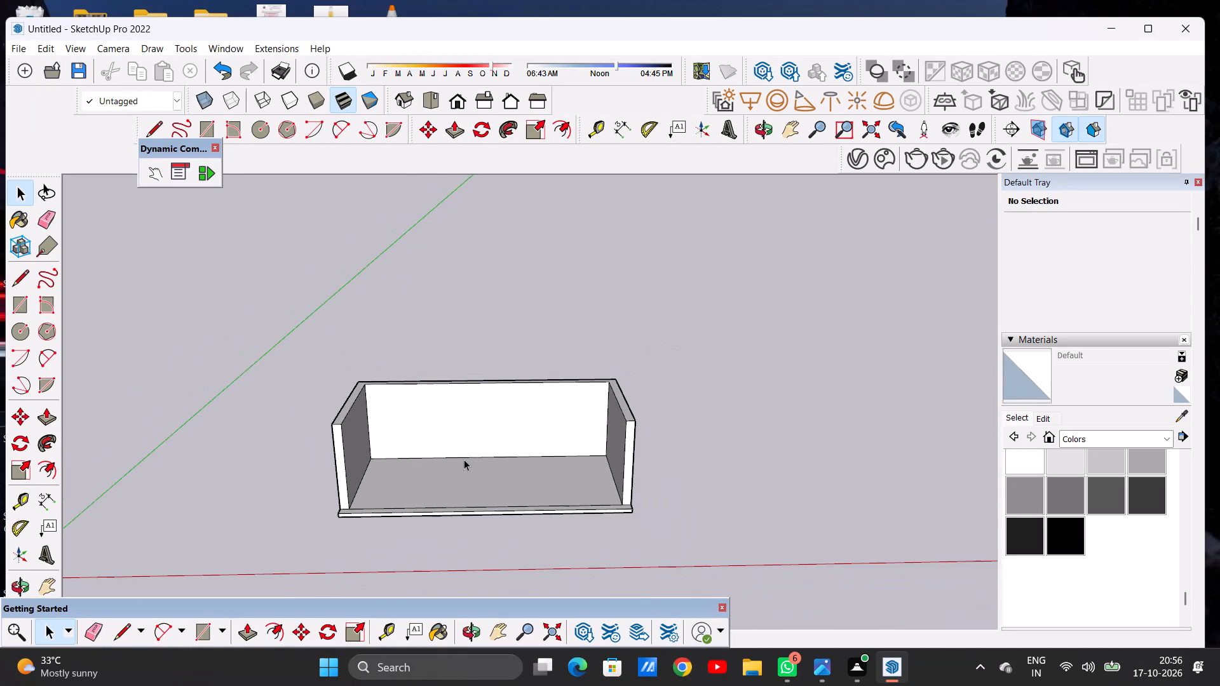
Draw two lines across the floor from its front edge to the back wall, at about one-third and two-thirds of its width.
middle_drag(464, 459, 447, 555)
middle_drag(455, 494, 481, 552)
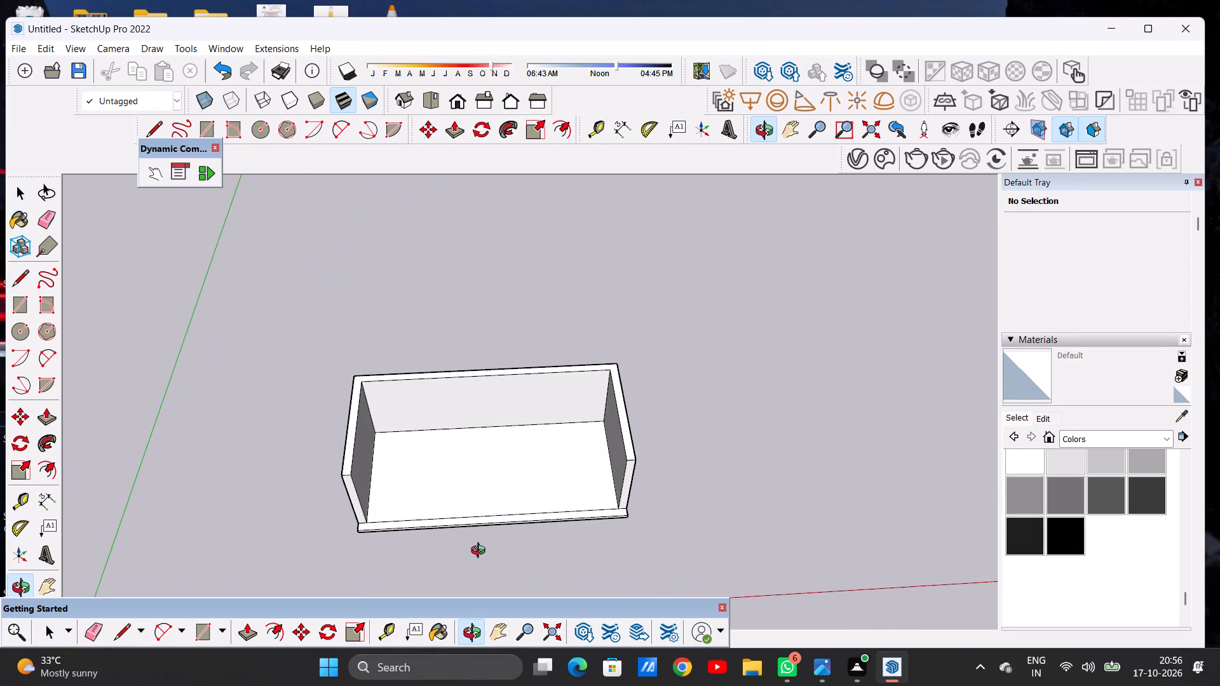
middle_drag(481, 552, 478, 567)
scroll(464, 507, up, 3)
key(l)
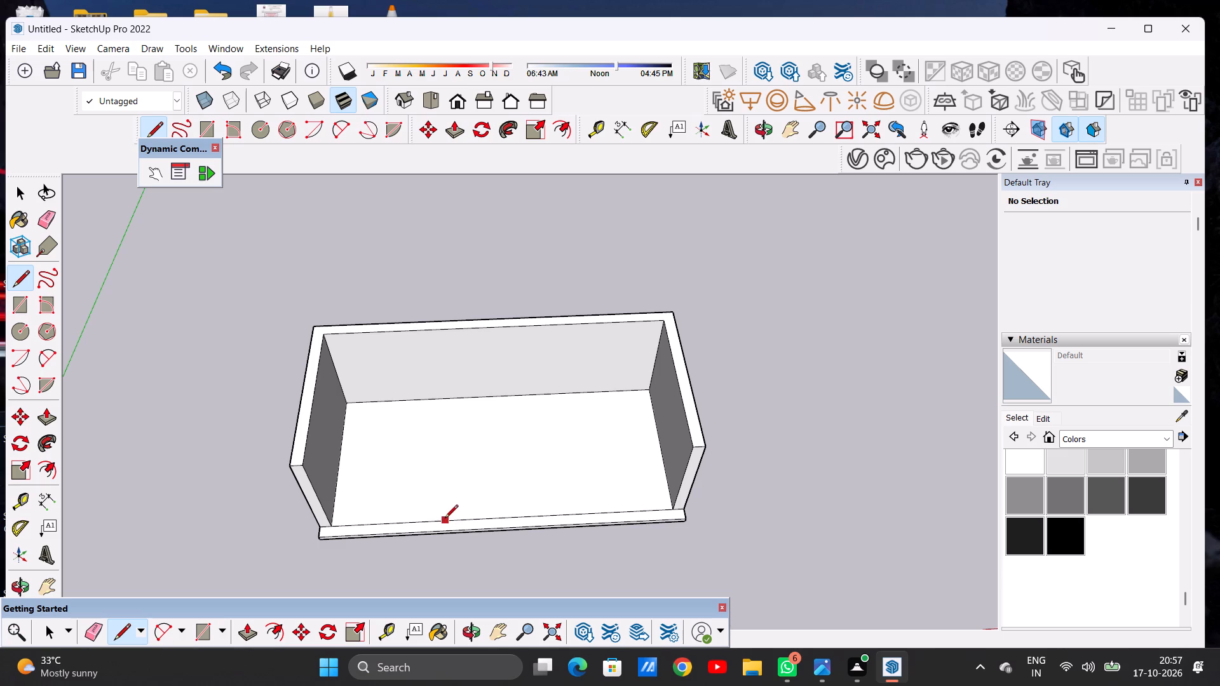
click(445, 519)
click(445, 398)
click(550, 513)
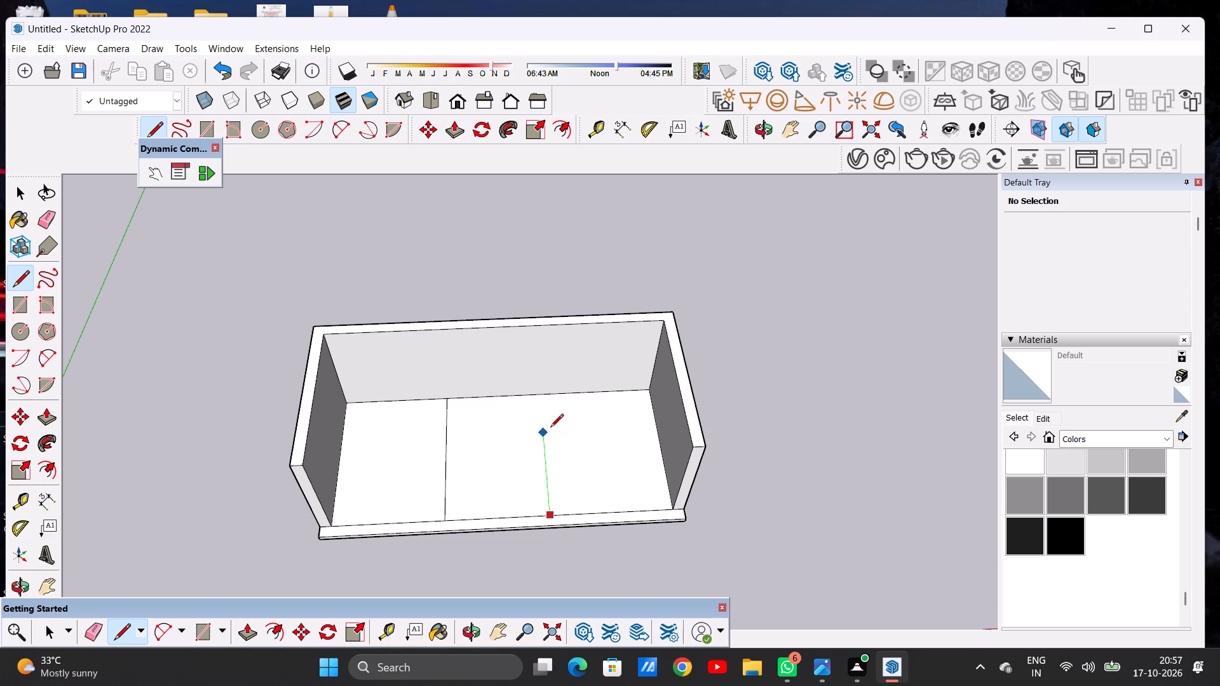
click(538, 395)
key(space)
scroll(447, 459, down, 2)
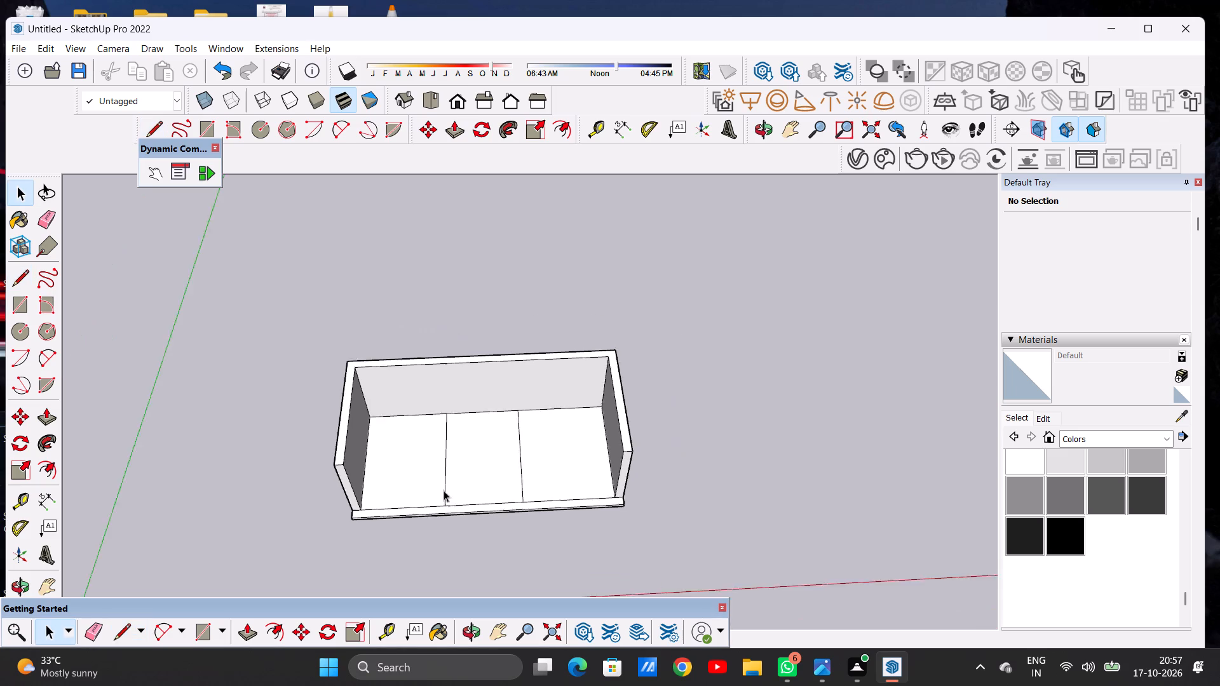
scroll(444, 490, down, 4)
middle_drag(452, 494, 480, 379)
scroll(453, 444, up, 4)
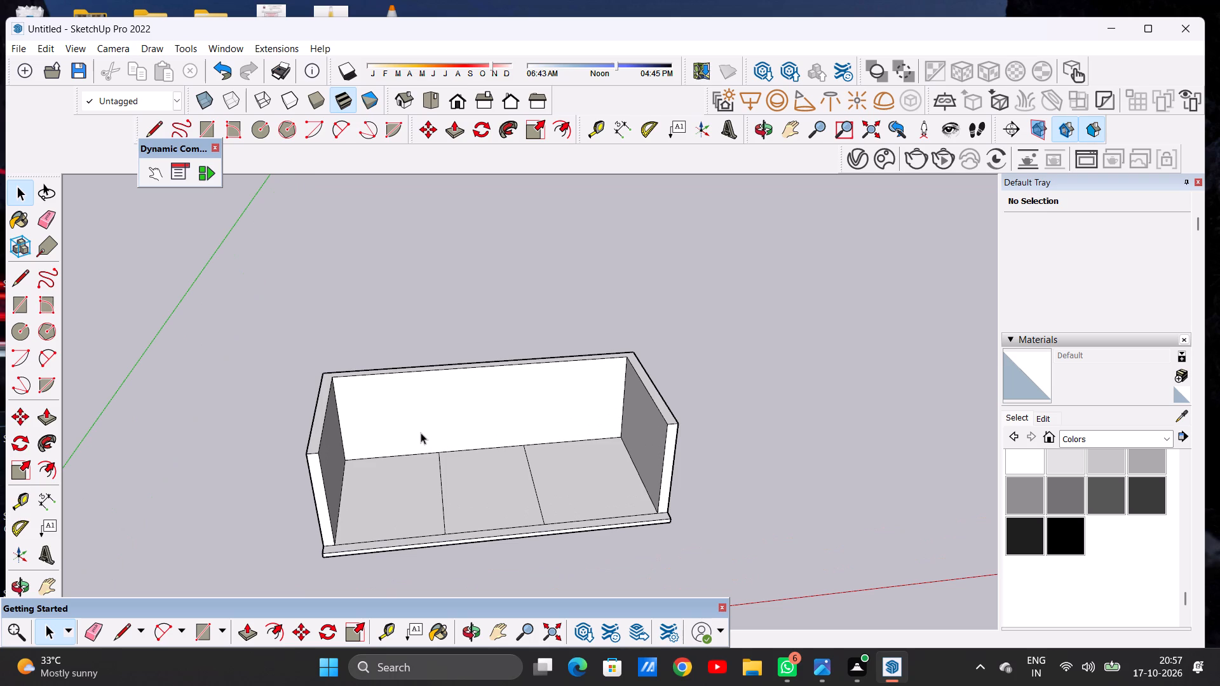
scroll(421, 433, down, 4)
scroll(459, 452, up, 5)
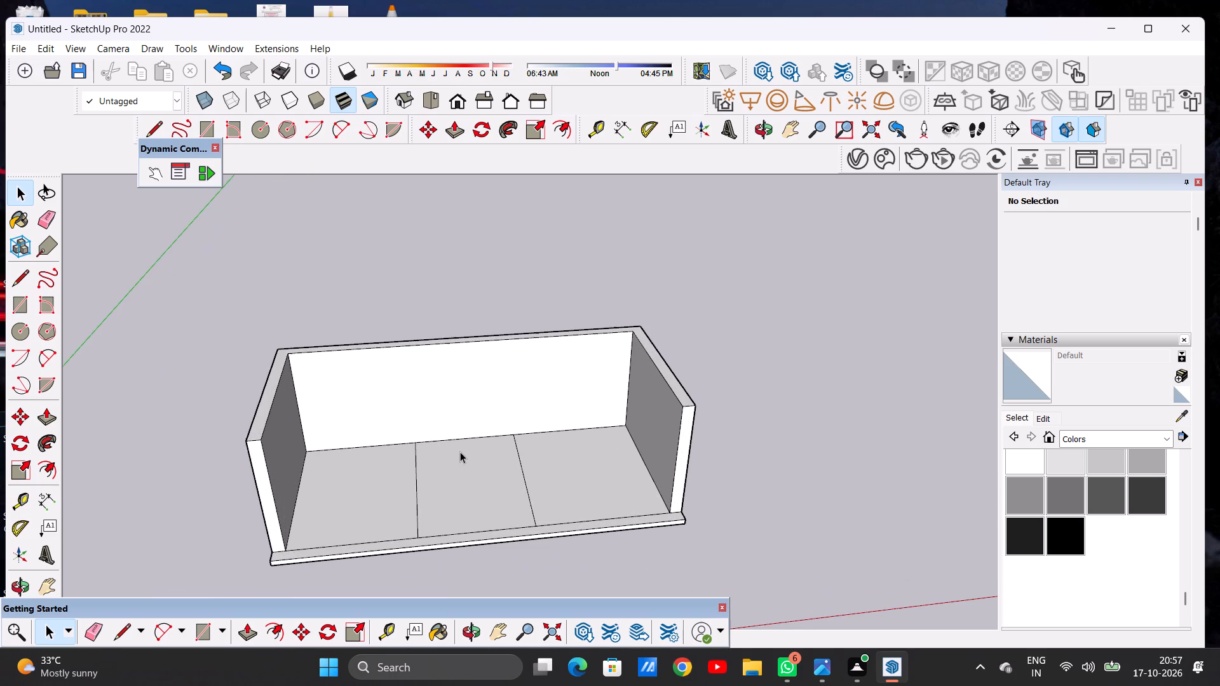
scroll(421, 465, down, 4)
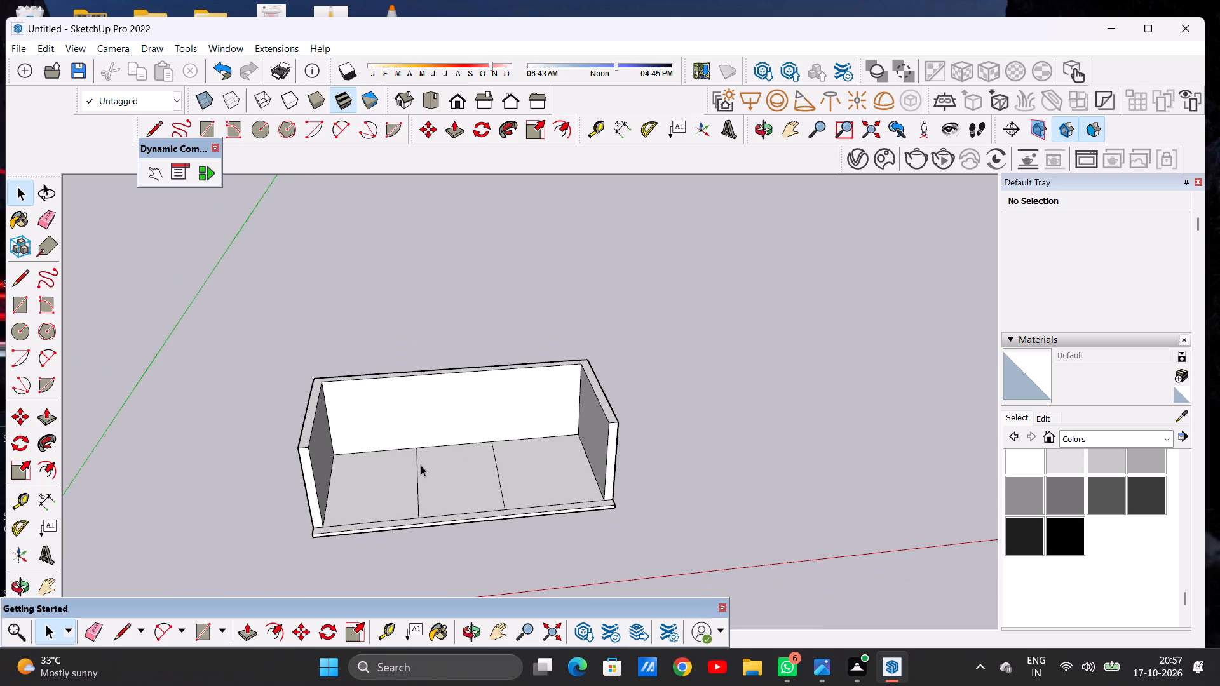
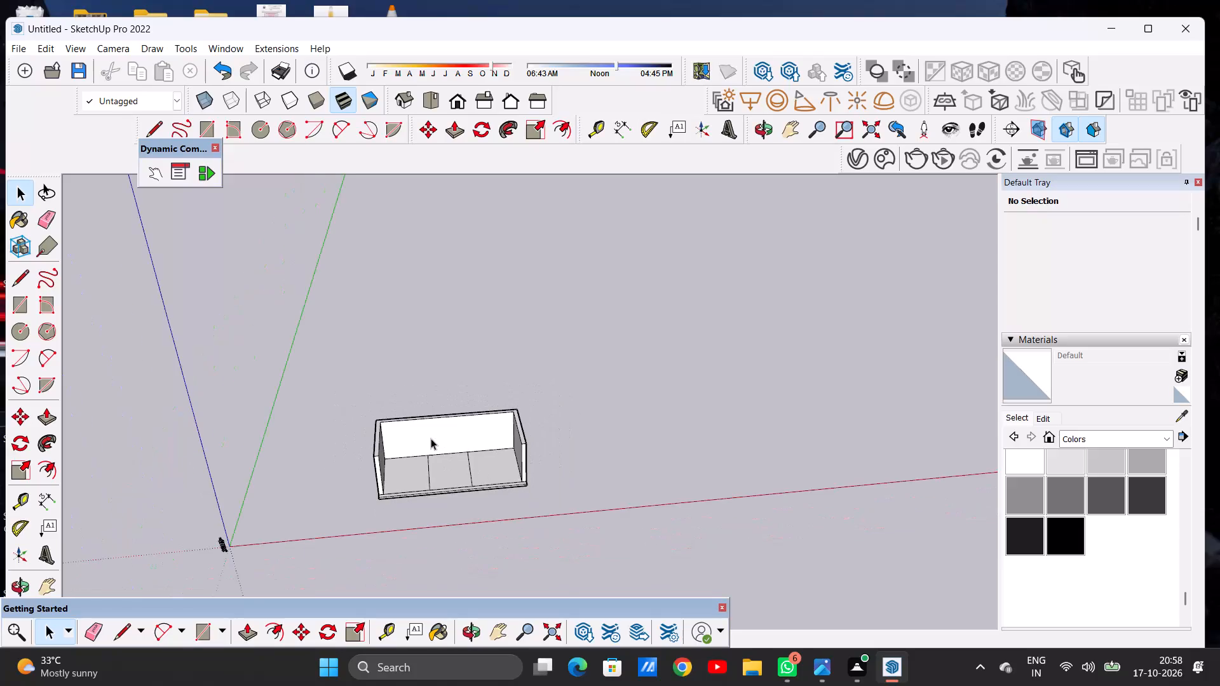
Push/Pull the three floor sections upward one after another until each is level with the top of the surrounding walls.
scroll(421, 436, up, 5)
scroll(426, 438, down, 3)
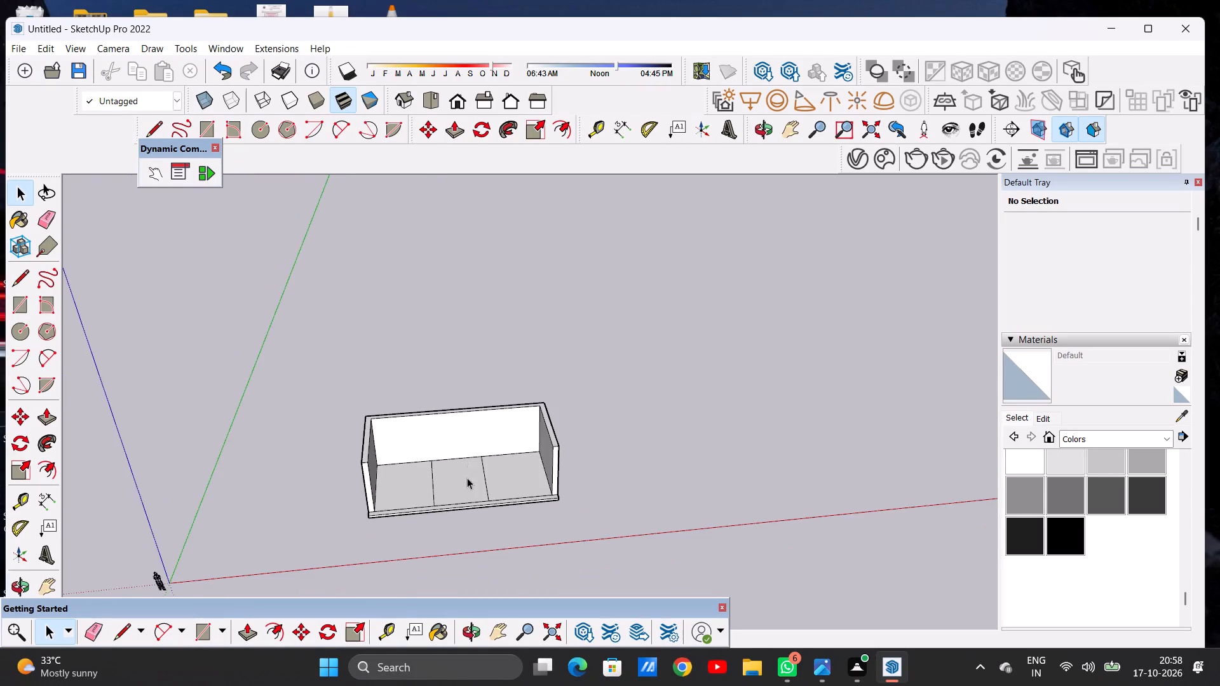
middle_drag(467, 478, 366, 485)
scroll(503, 448, up, 7)
middle_drag(418, 445, 456, 518)
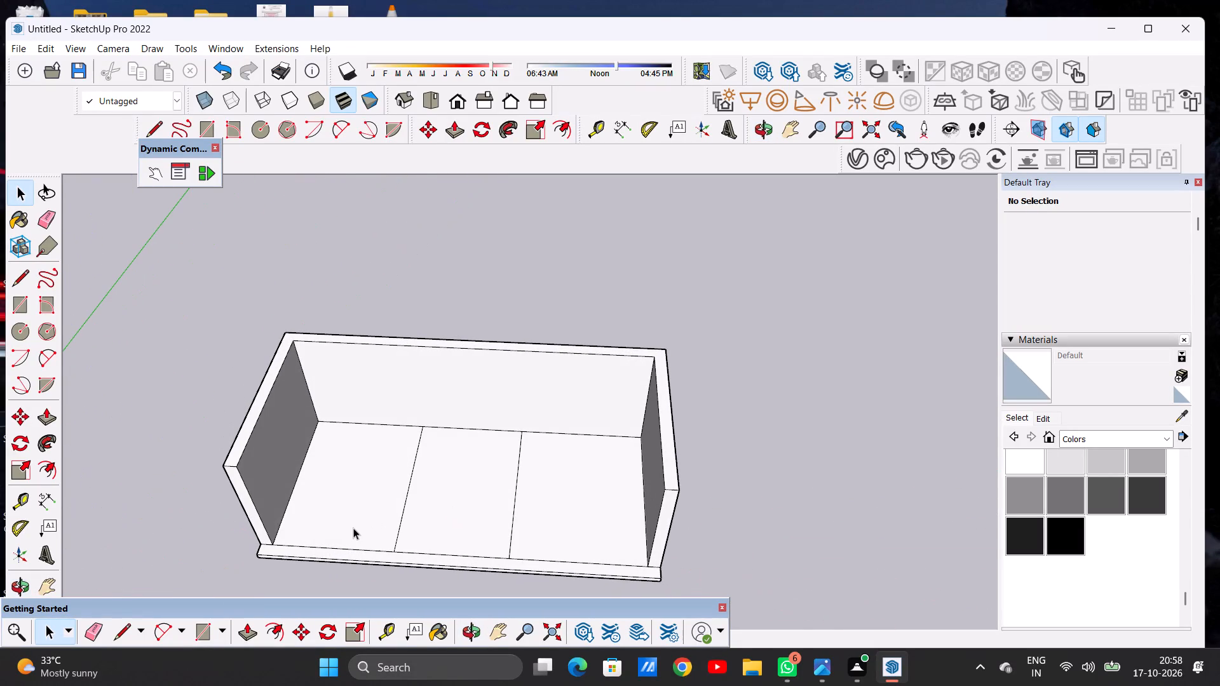
key(p)
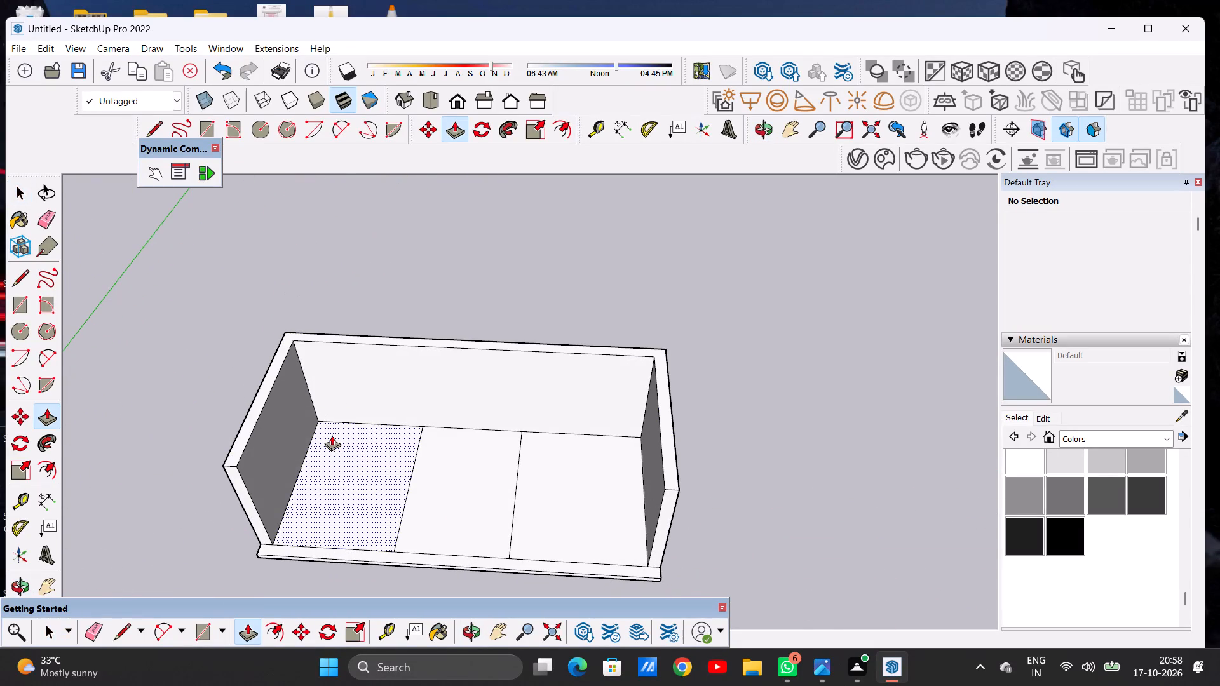
click(362, 479)
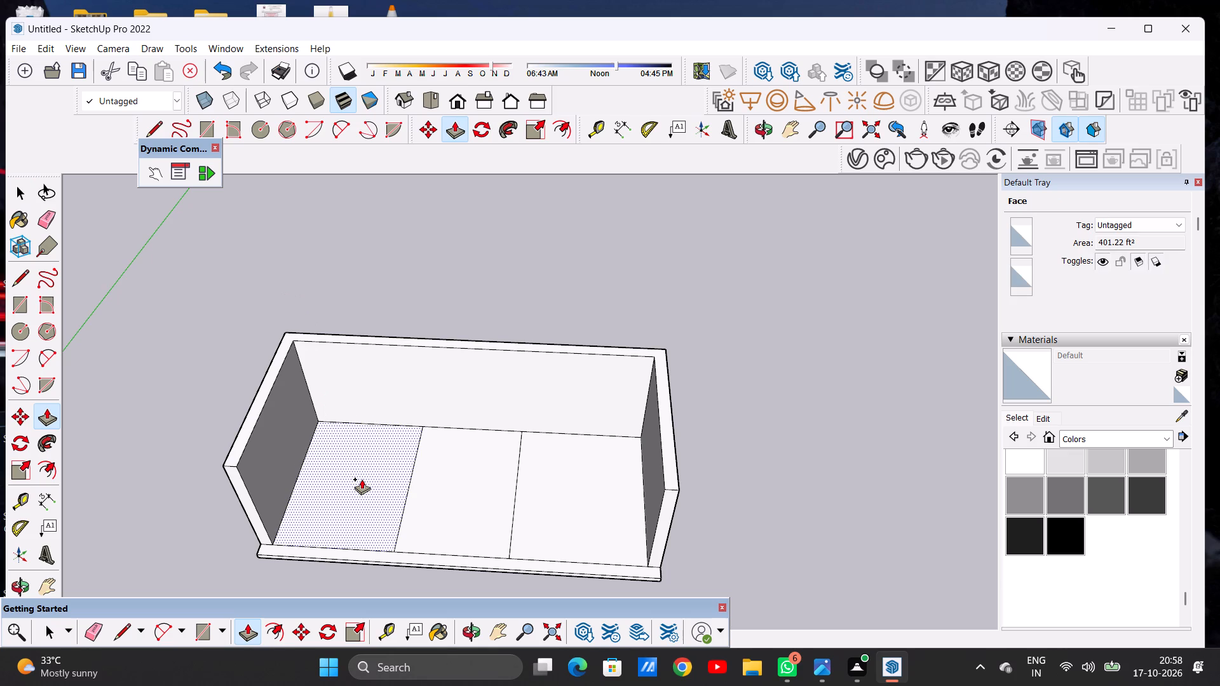
click(236, 468)
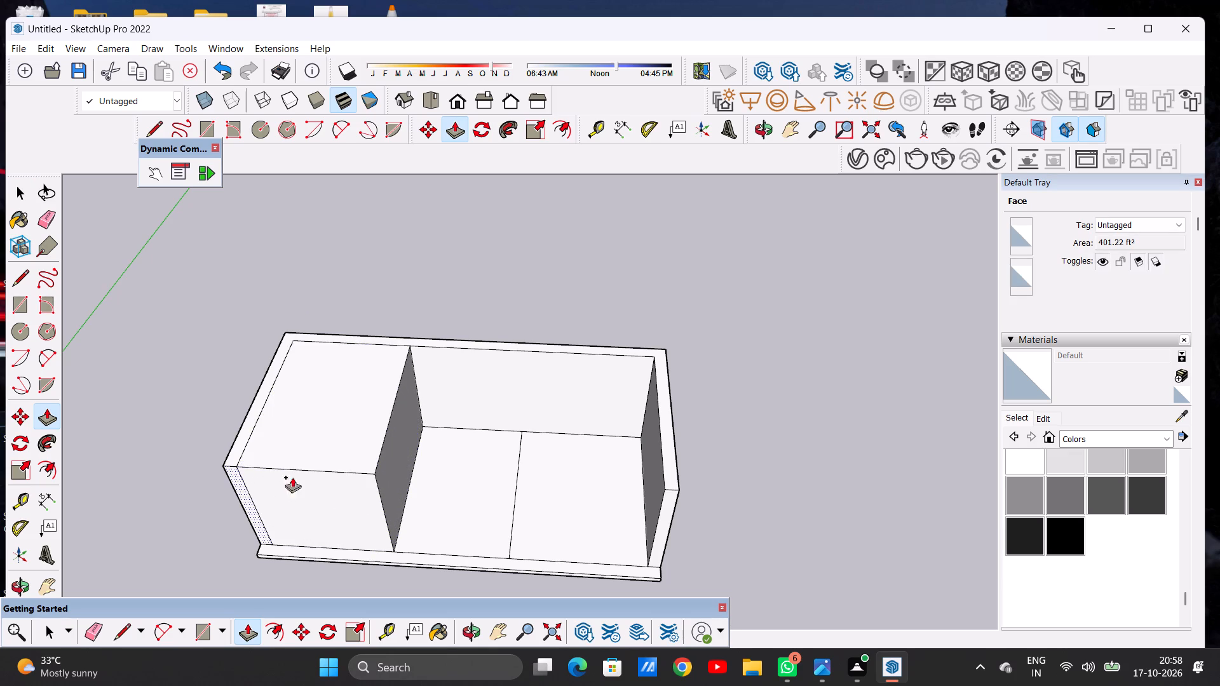
click(445, 502)
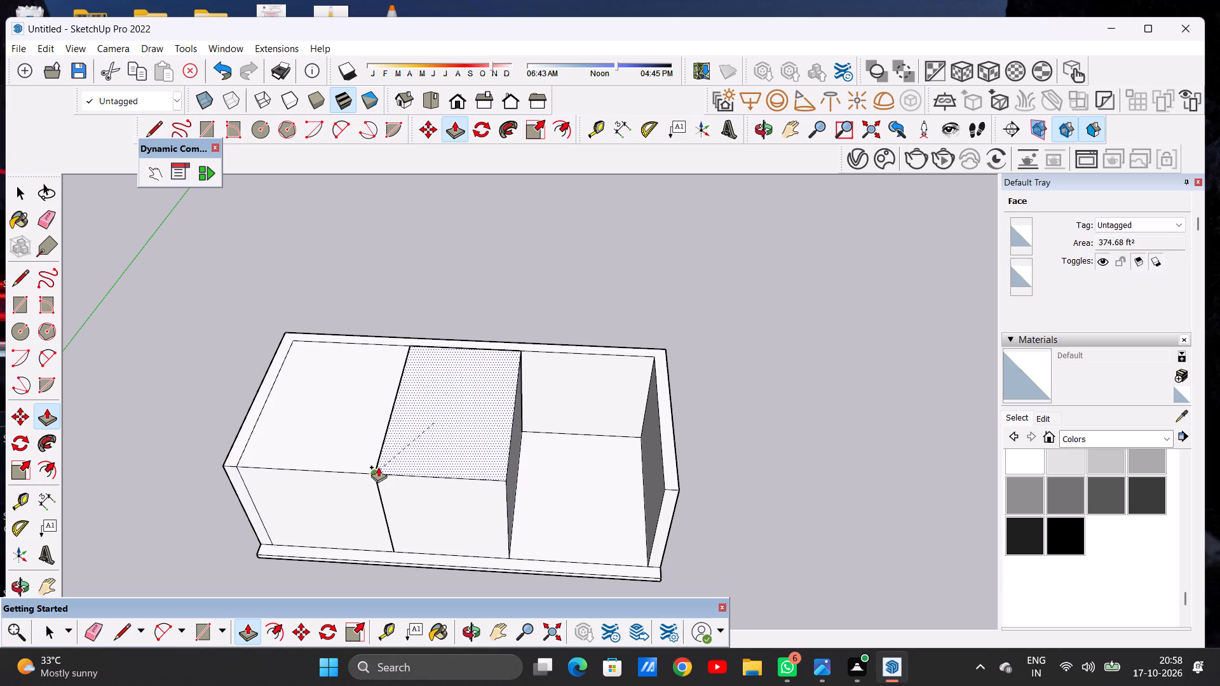
click(378, 467)
click(546, 493)
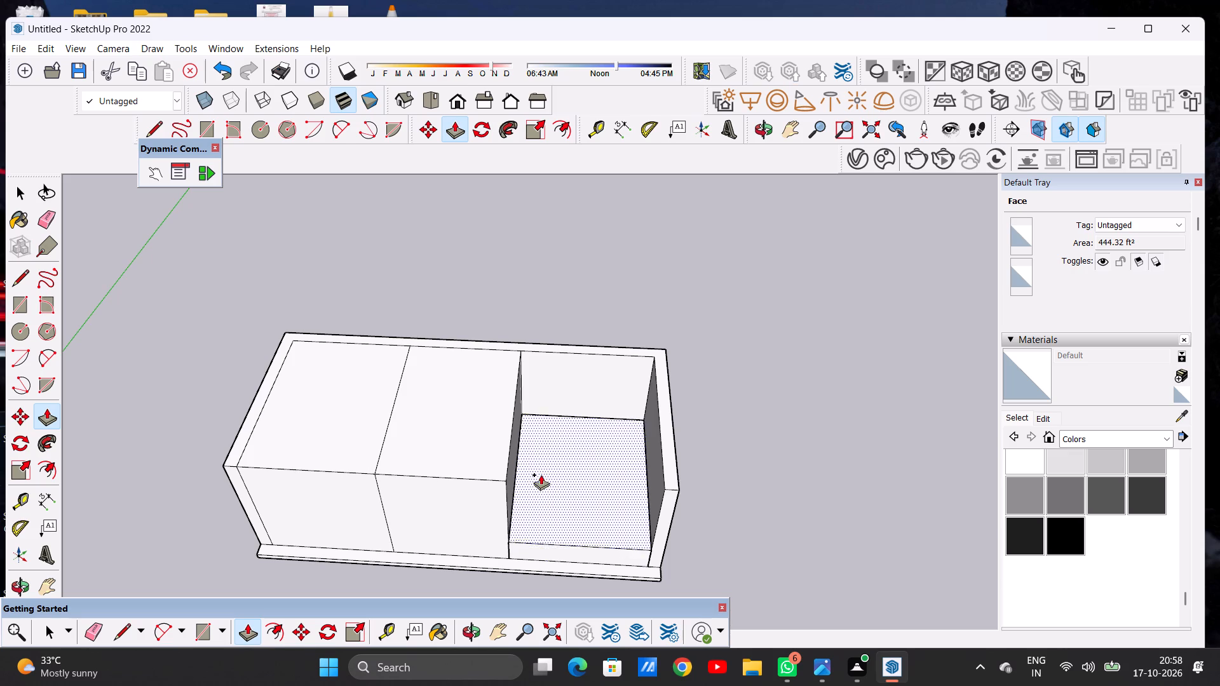
click(503, 481)
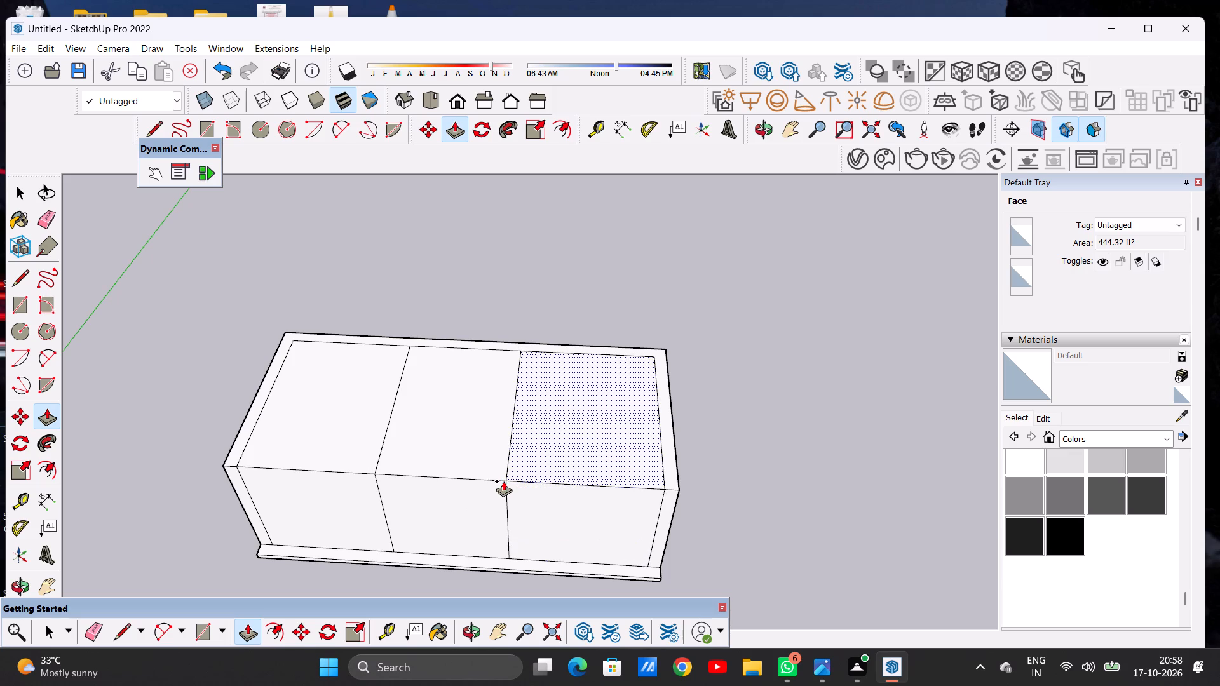
key(space)
Draw a three-sided door outline on the front face of the middle section, set slightly inside its side and top edges.
scroll(476, 509, down, 3)
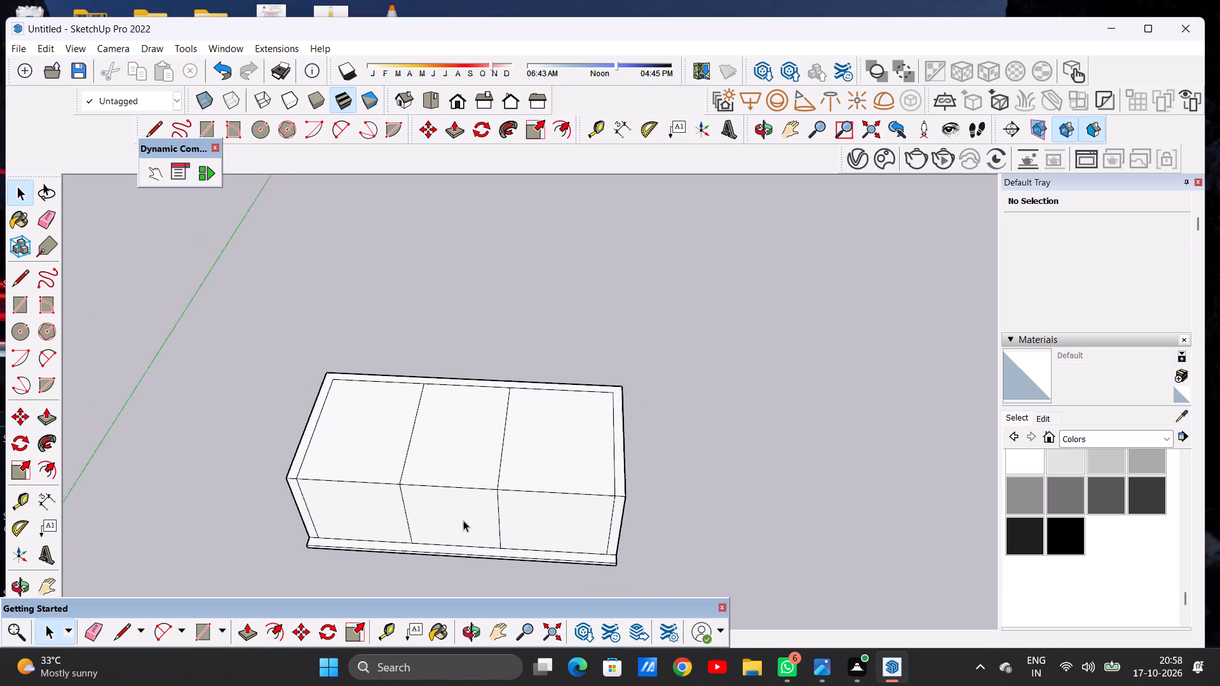
scroll(463, 520, down, 2)
middle_drag(433, 533, 487, 403)
middle_drag(462, 508, 438, 453)
scroll(455, 498, up, 6)
scroll(470, 508, down, 3)
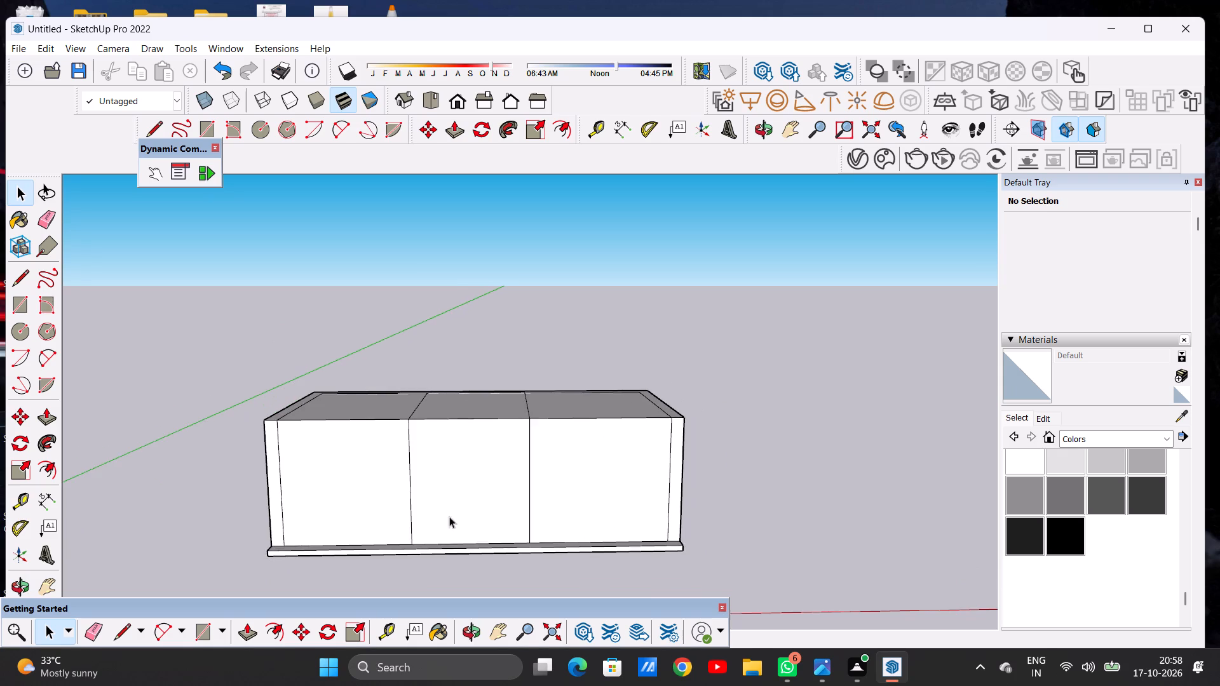
scroll(356, 516, up, 3)
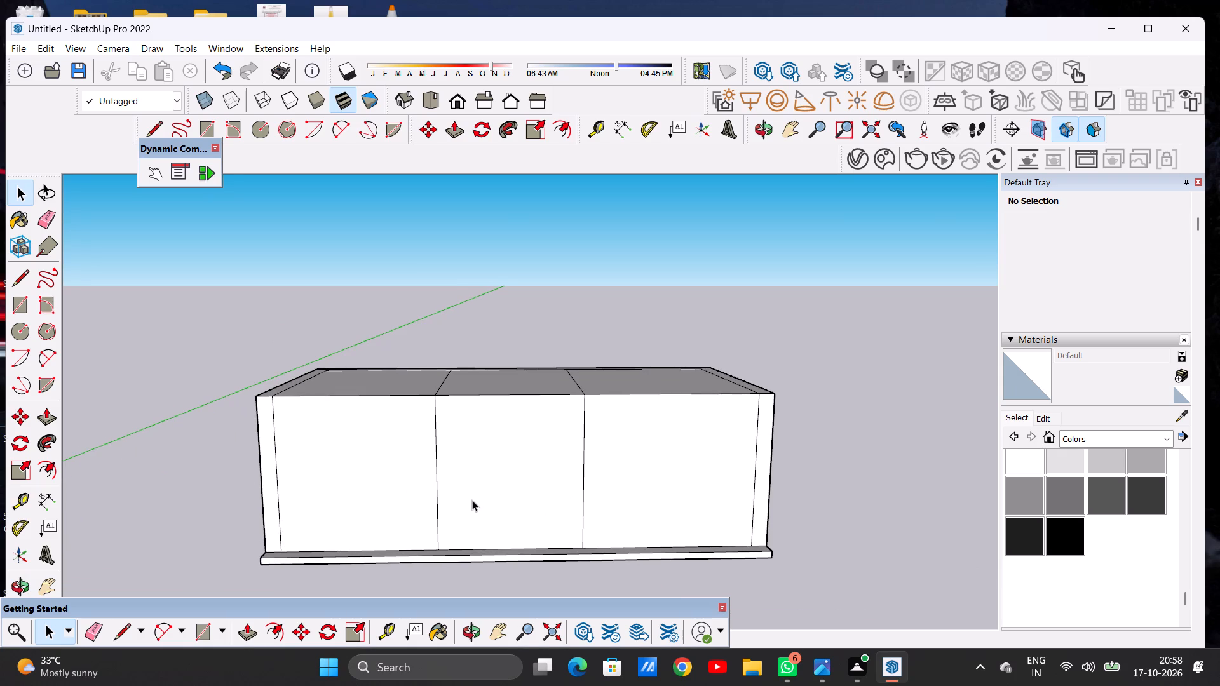
scroll(514, 512, up, 1)
key(l)
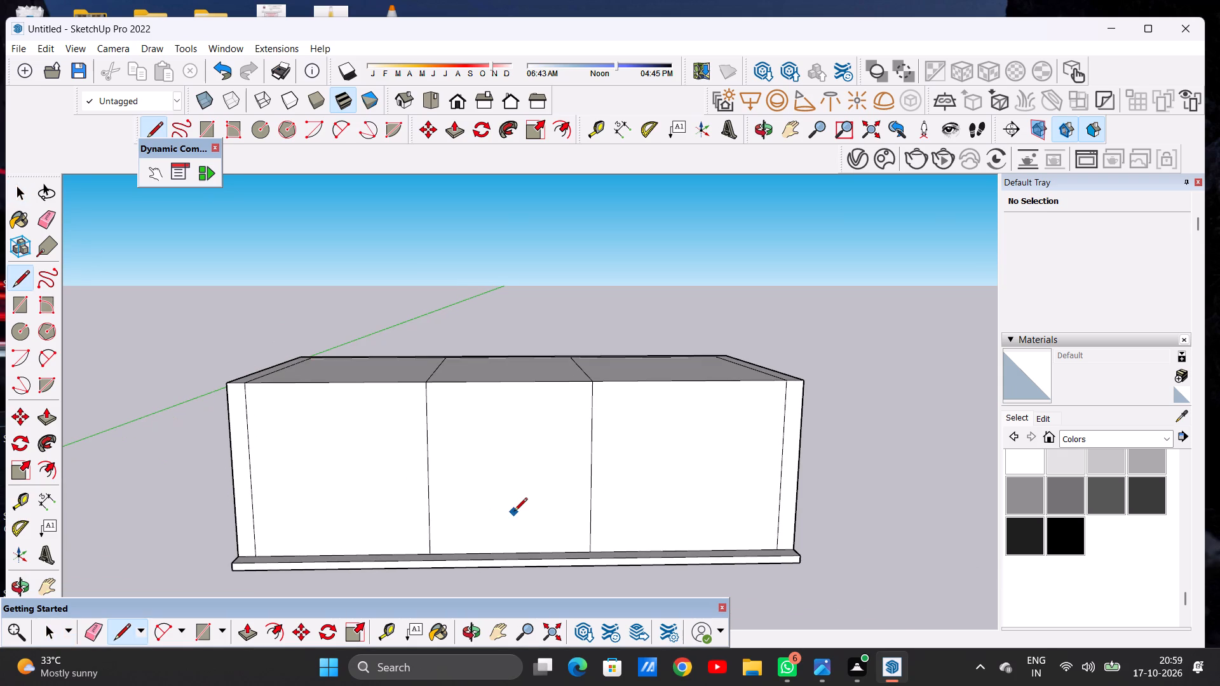
scroll(446, 548, up, 3)
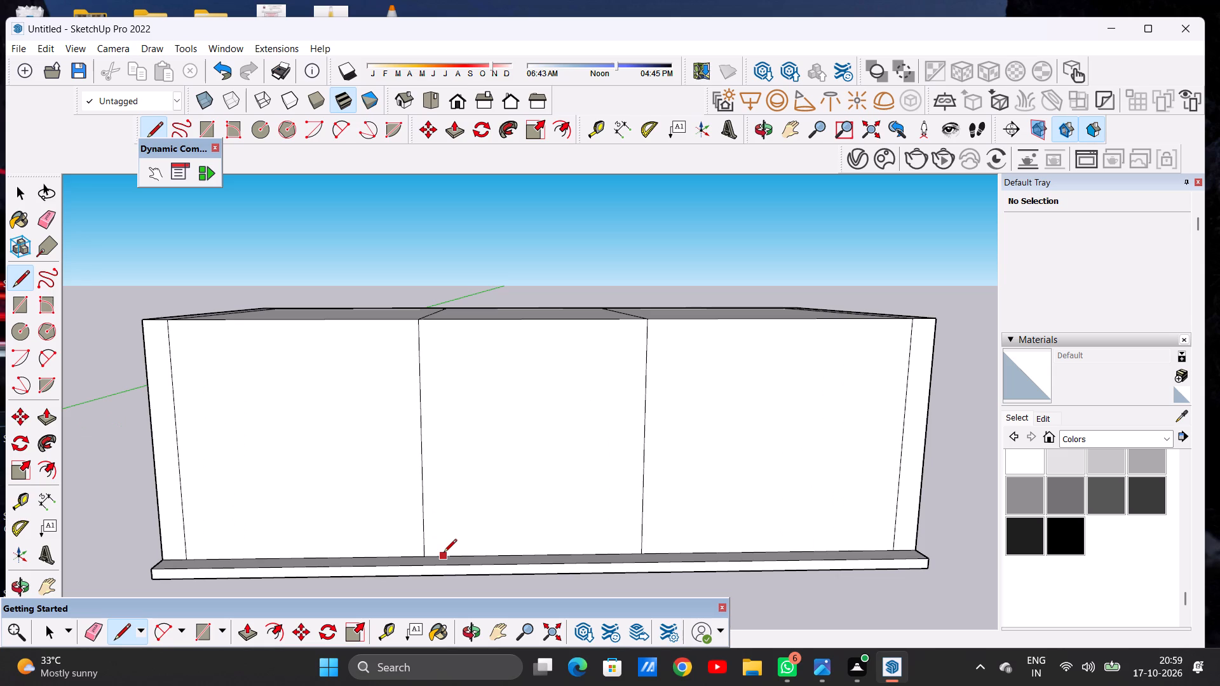
click(444, 553)
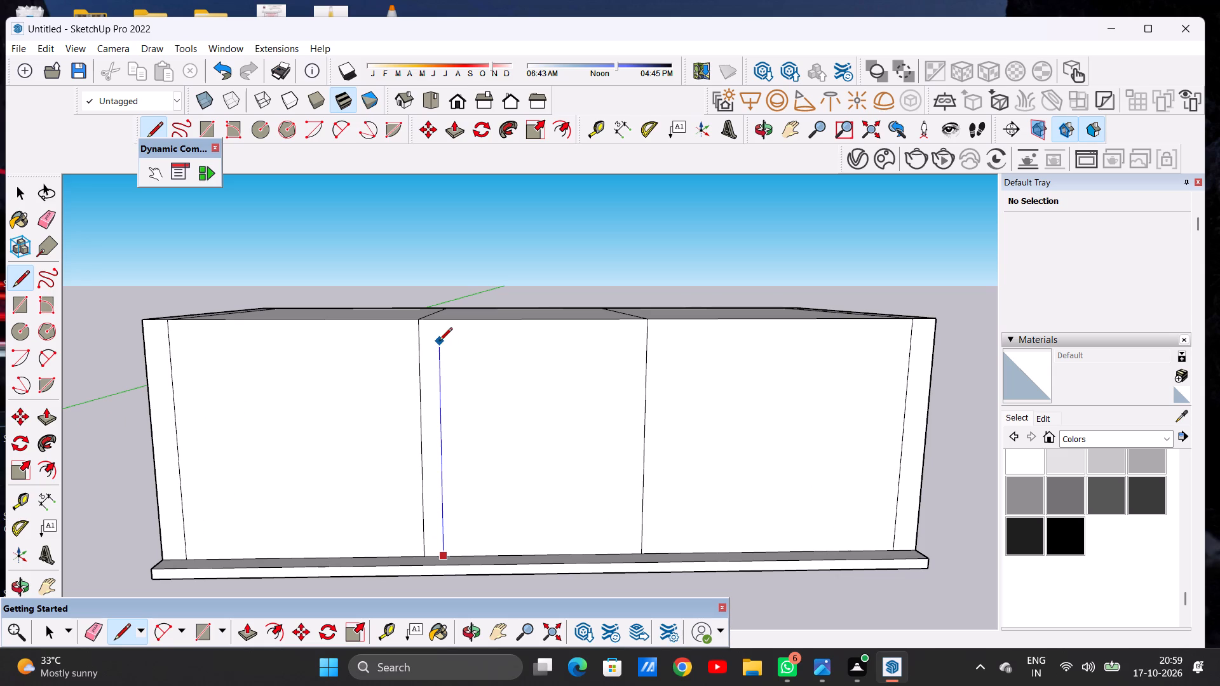
click(439, 342)
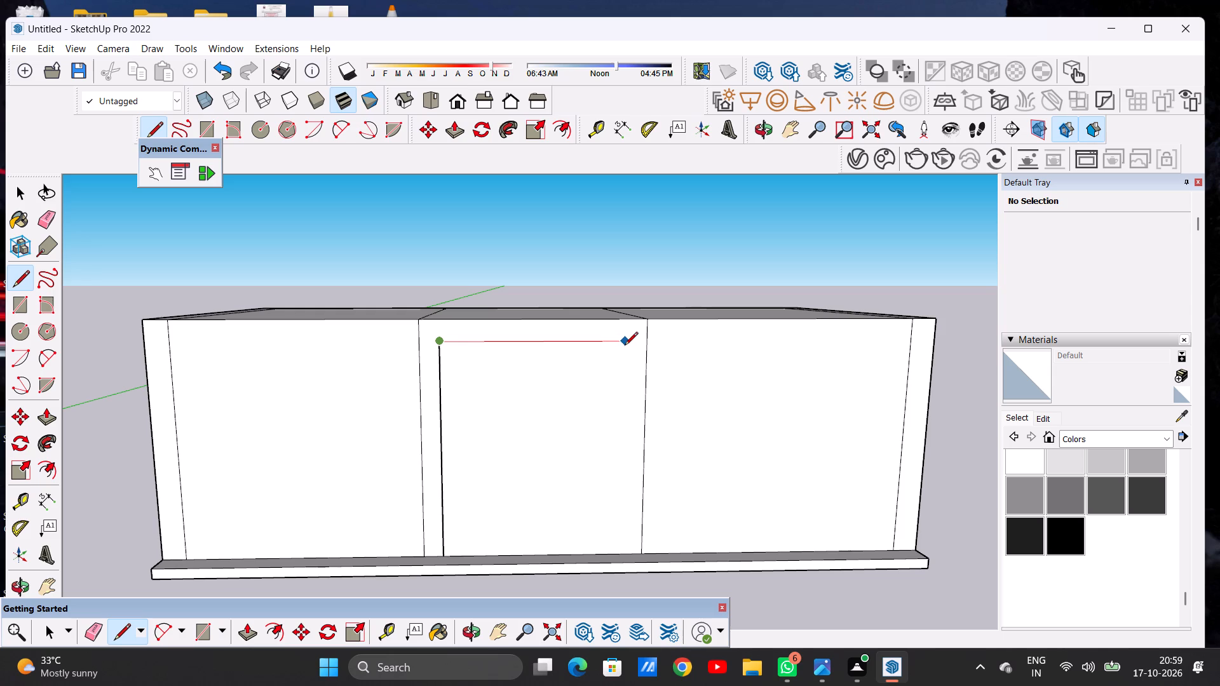
click(630, 347)
click(629, 550)
key(space)
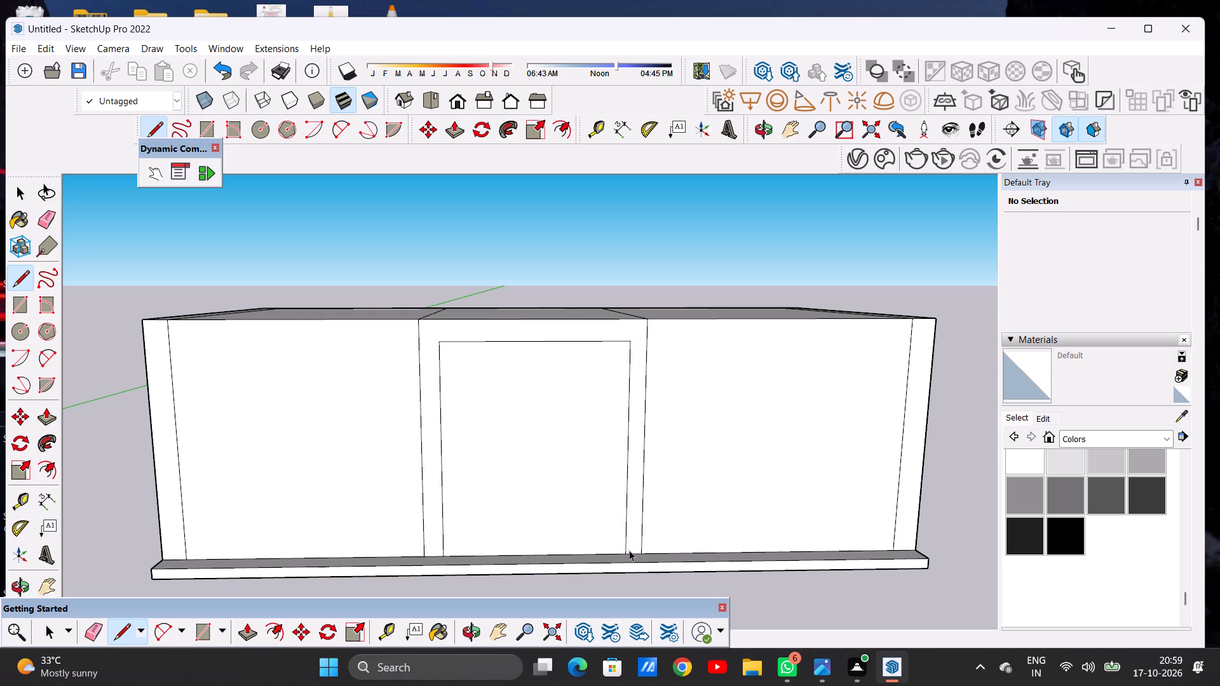
Extend the door outline's top edge slightly to the left and draw a new vertical side from there down to the slab.
scroll(410, 509, down, 7)
middle_drag(457, 516, 456, 471)
scroll(448, 484, up, 2)
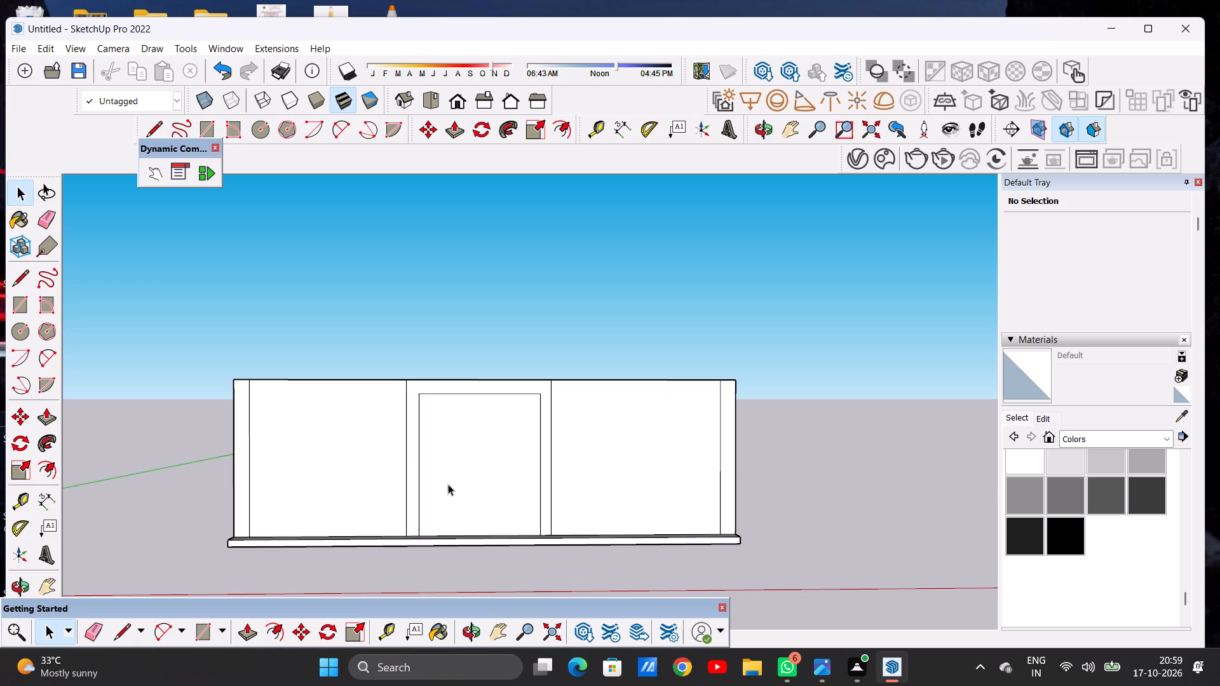
key(l)
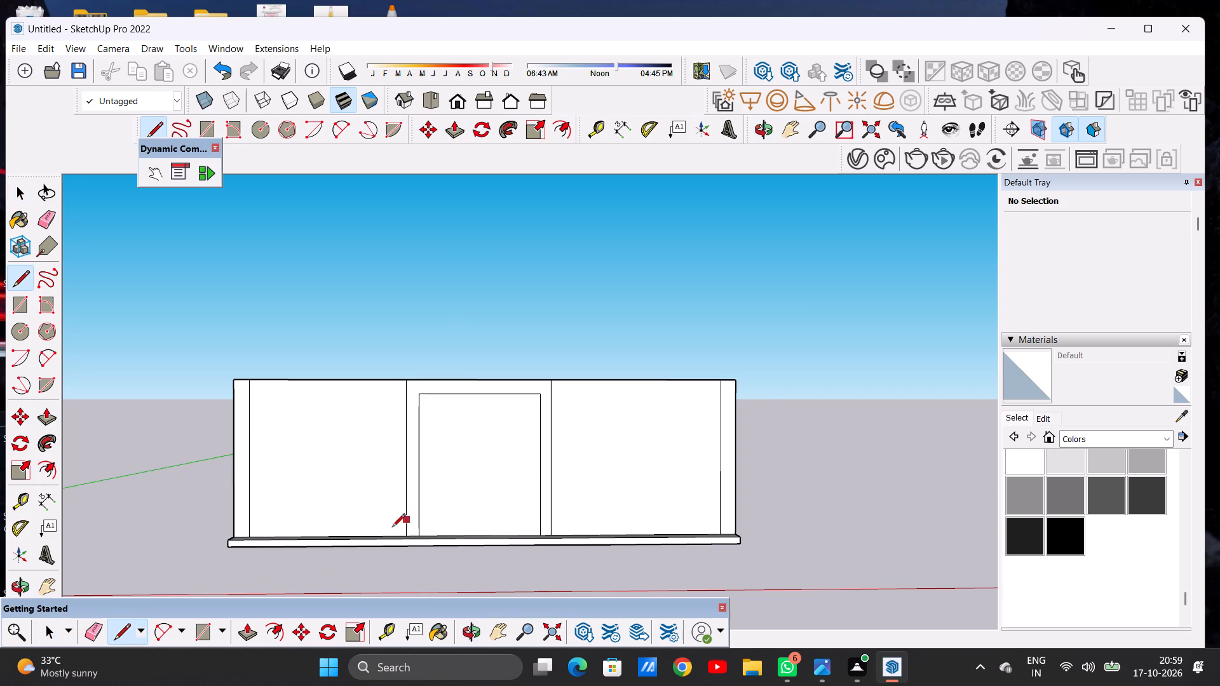
scroll(388, 529, up, 4)
scroll(444, 354, up, 5)
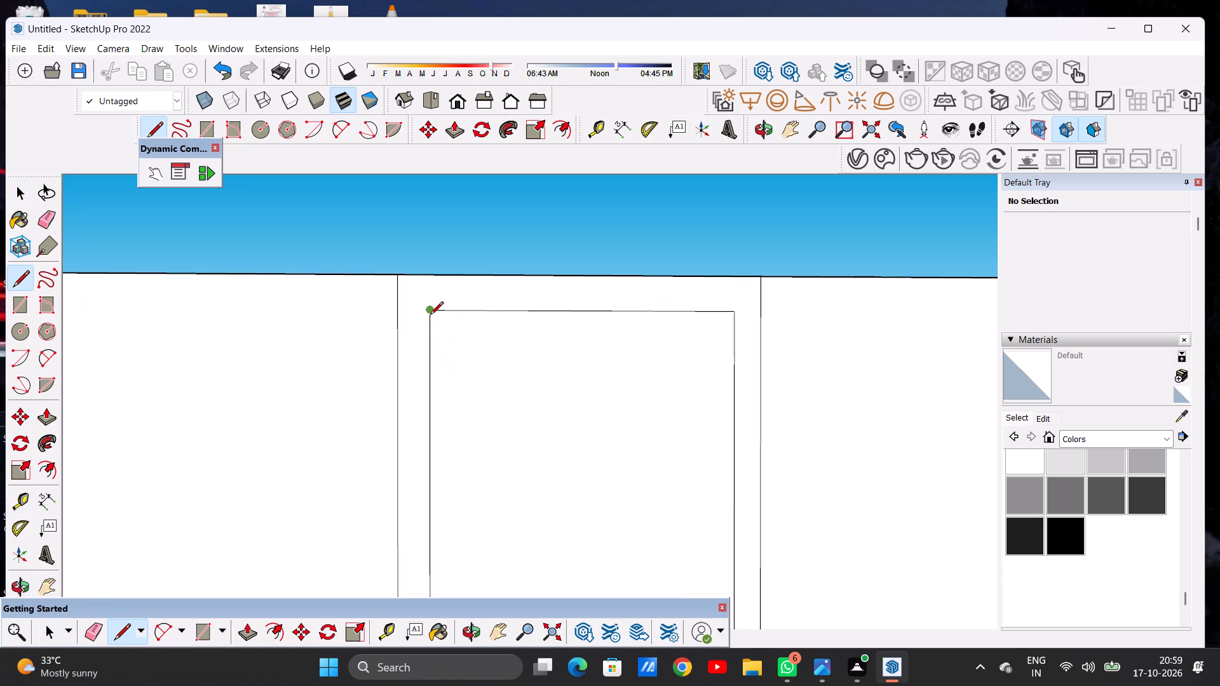
click(430, 314)
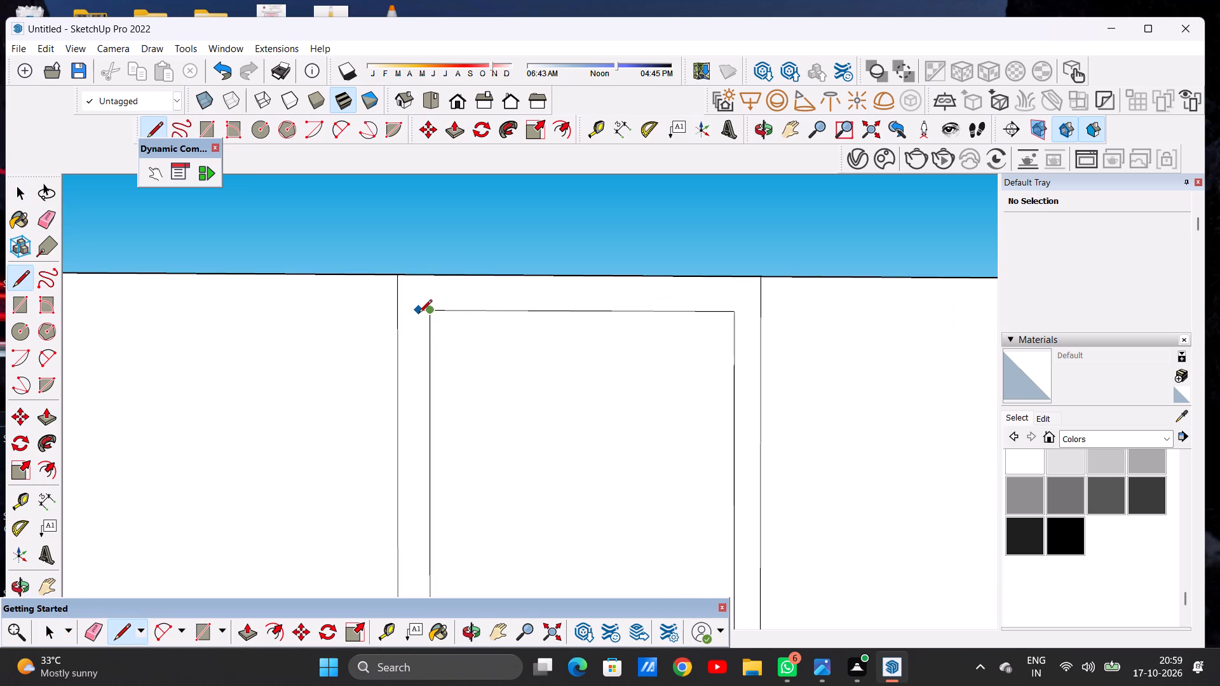
click(419, 314)
scroll(417, 321, down, 11)
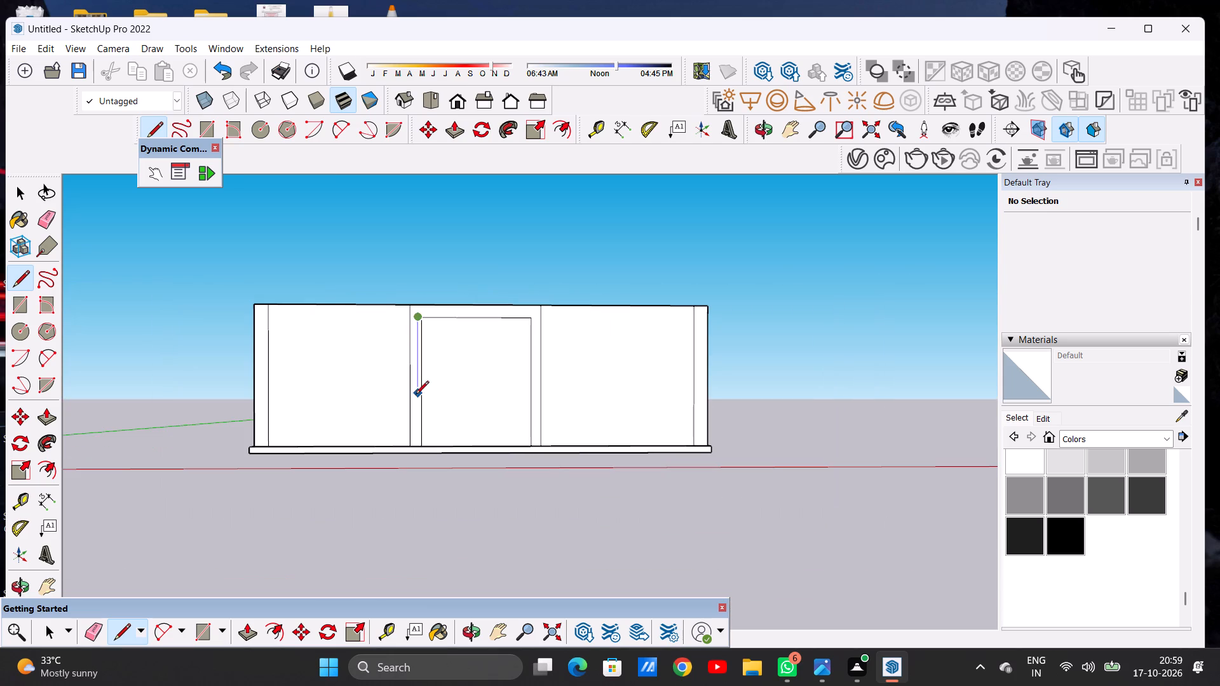
scroll(415, 414, up, 8)
middle_drag(416, 414, 424, 485)
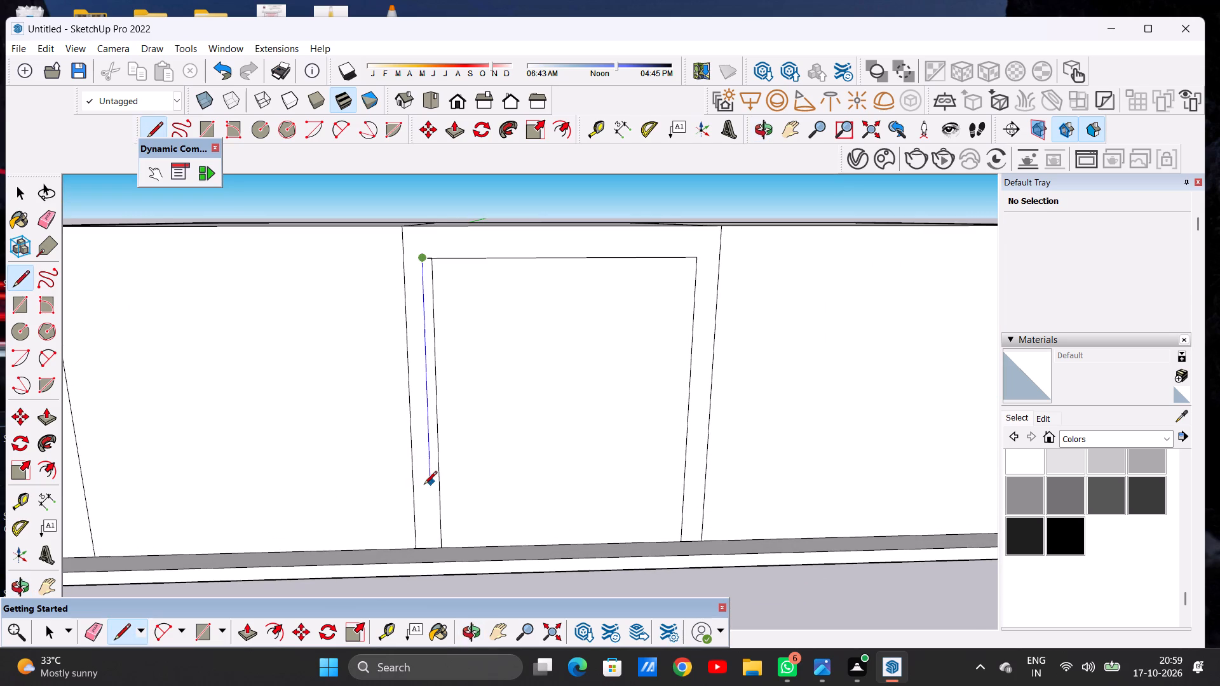
click(429, 554)
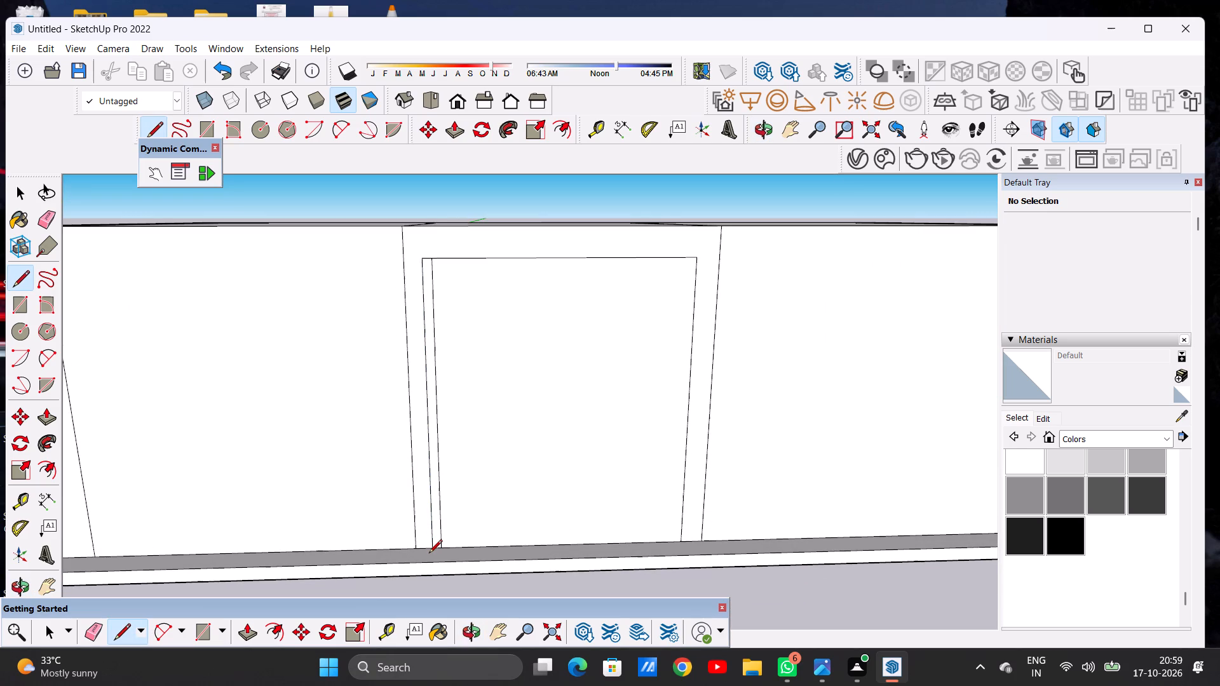
key(space)
Erase the old left vertical line inside the widened door outline.
text(E)
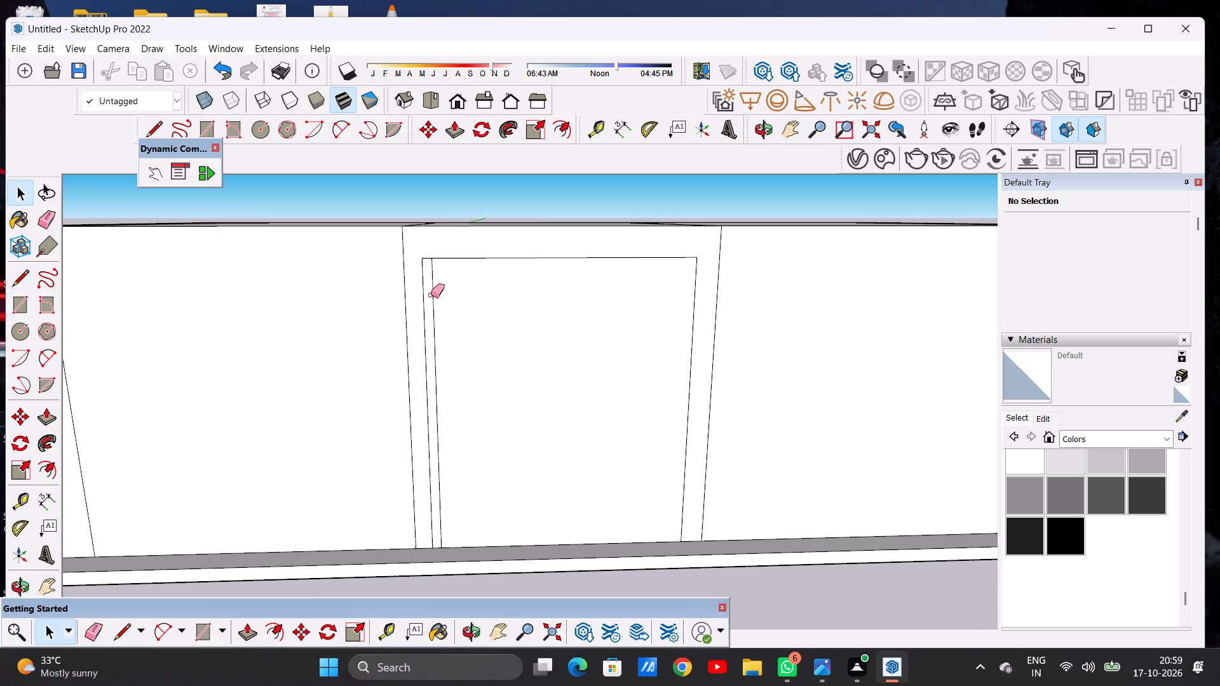
click(431, 293)
key(space)
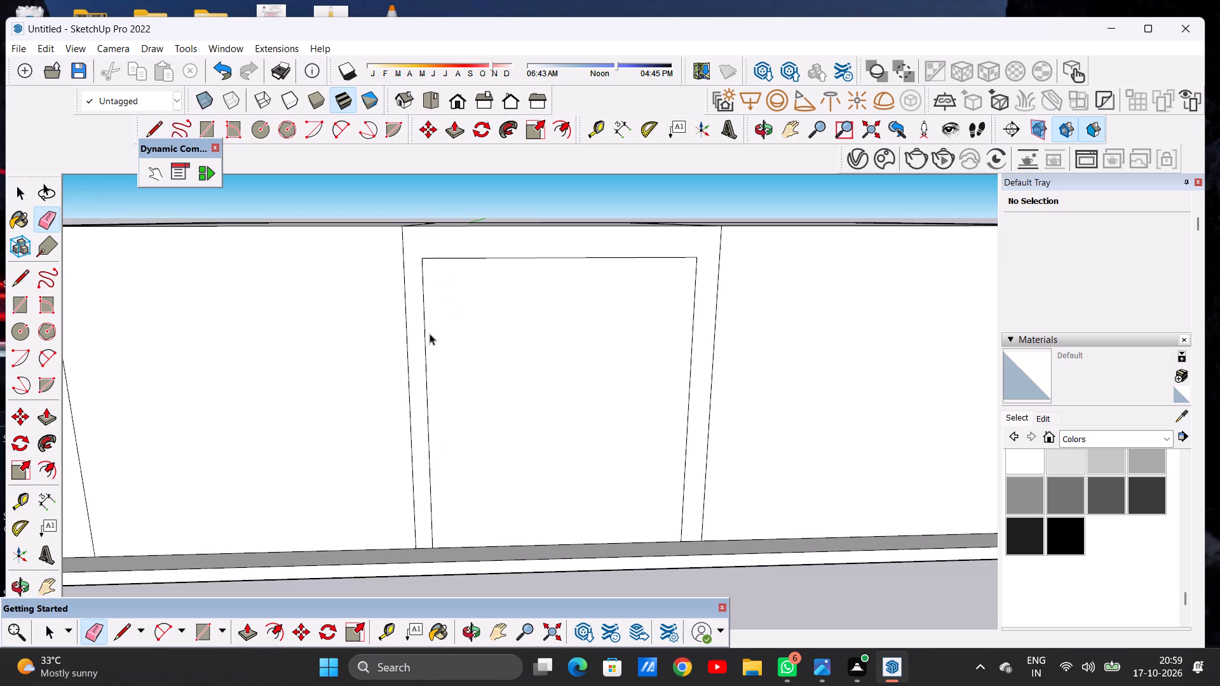
Erase the vertical seam line between the left wall's end and the left section on the front face.
scroll(440, 309, down, 10)
scroll(436, 311, up, 1)
scroll(472, 331, down, 1)
middle_drag(538, 354, 536, 301)
scroll(393, 368, down, 7)
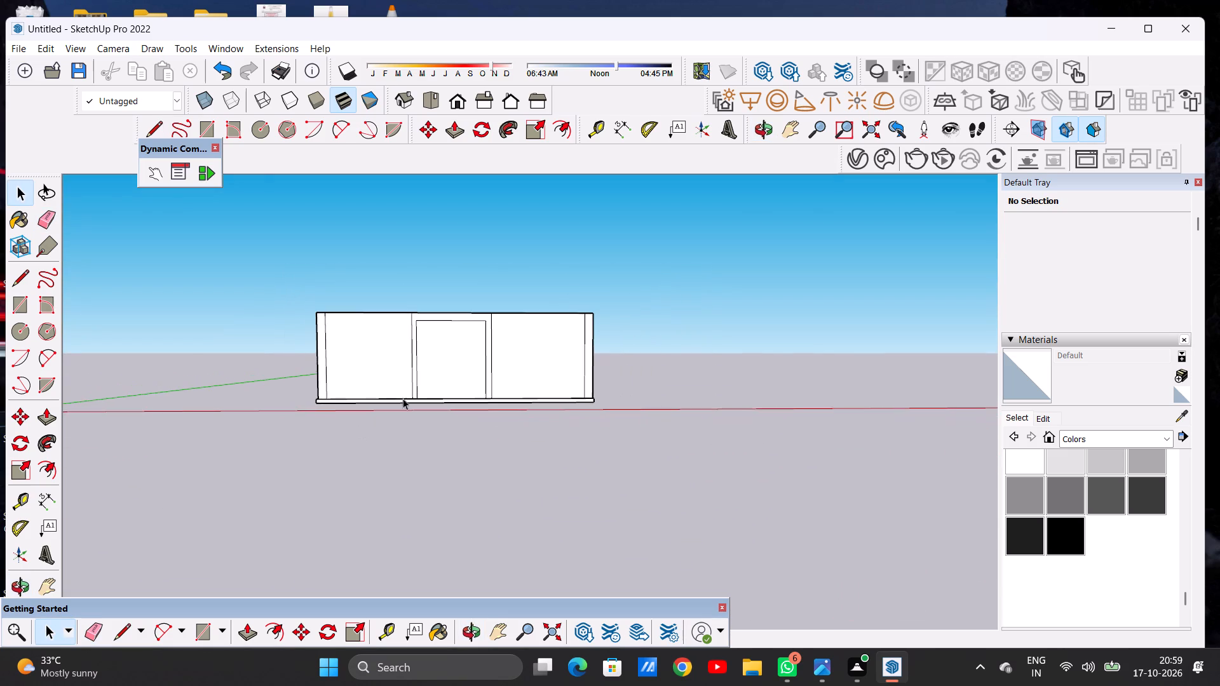
scroll(435, 333, up, 7)
scroll(353, 371, up, 2)
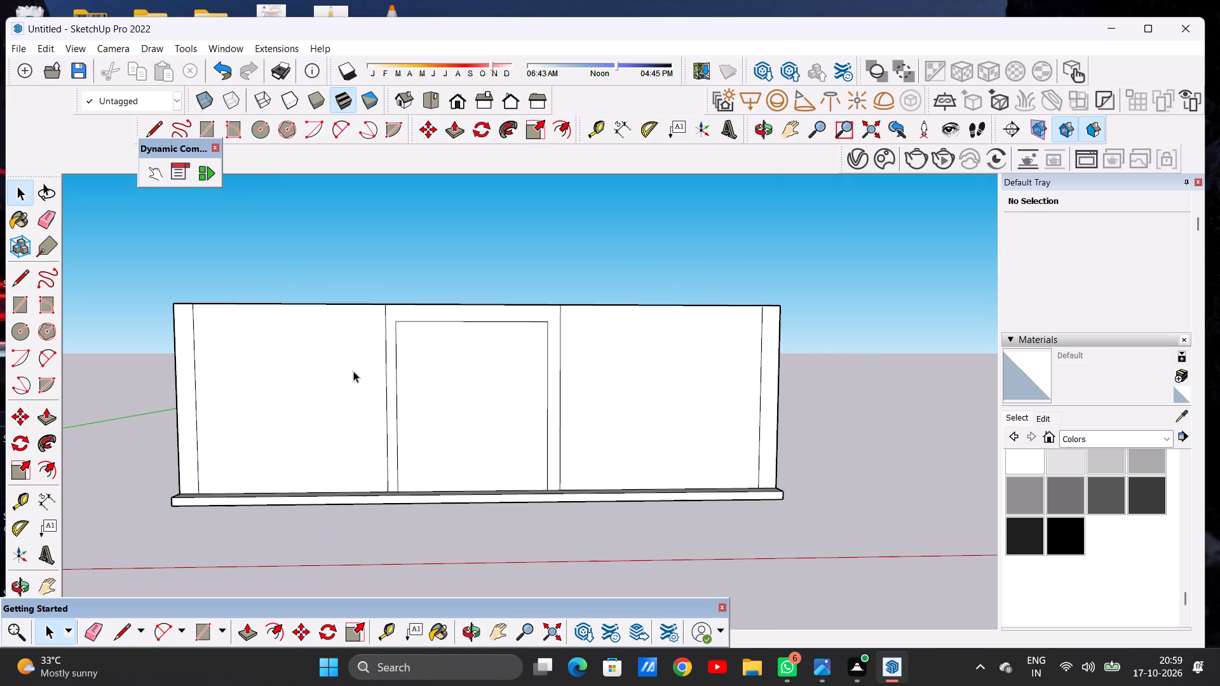
key(l)
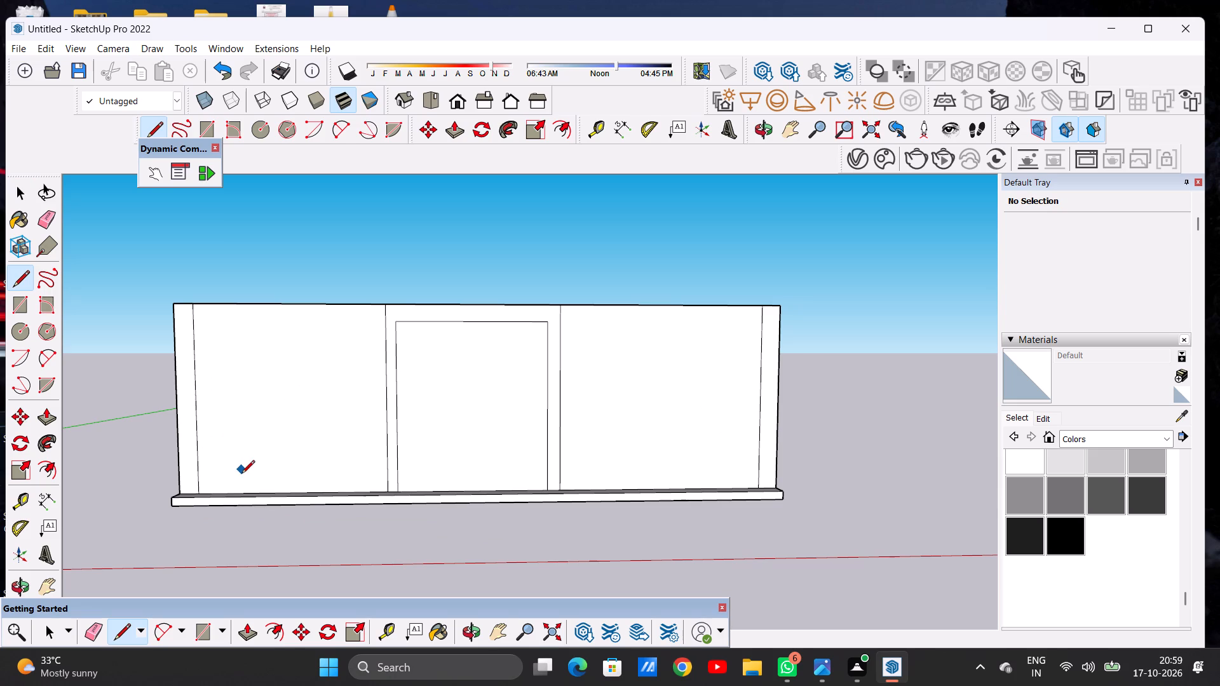
key(space)
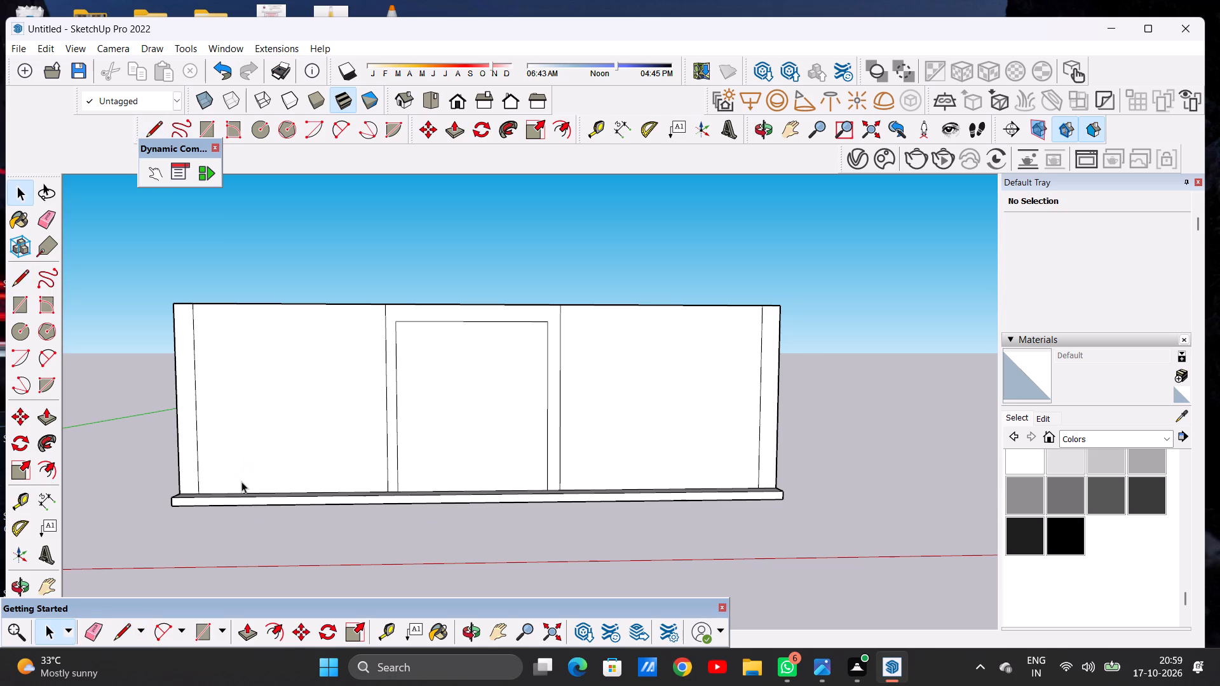
key(e)
drag(186, 412, 192, 413)
drag(192, 413, 201, 413)
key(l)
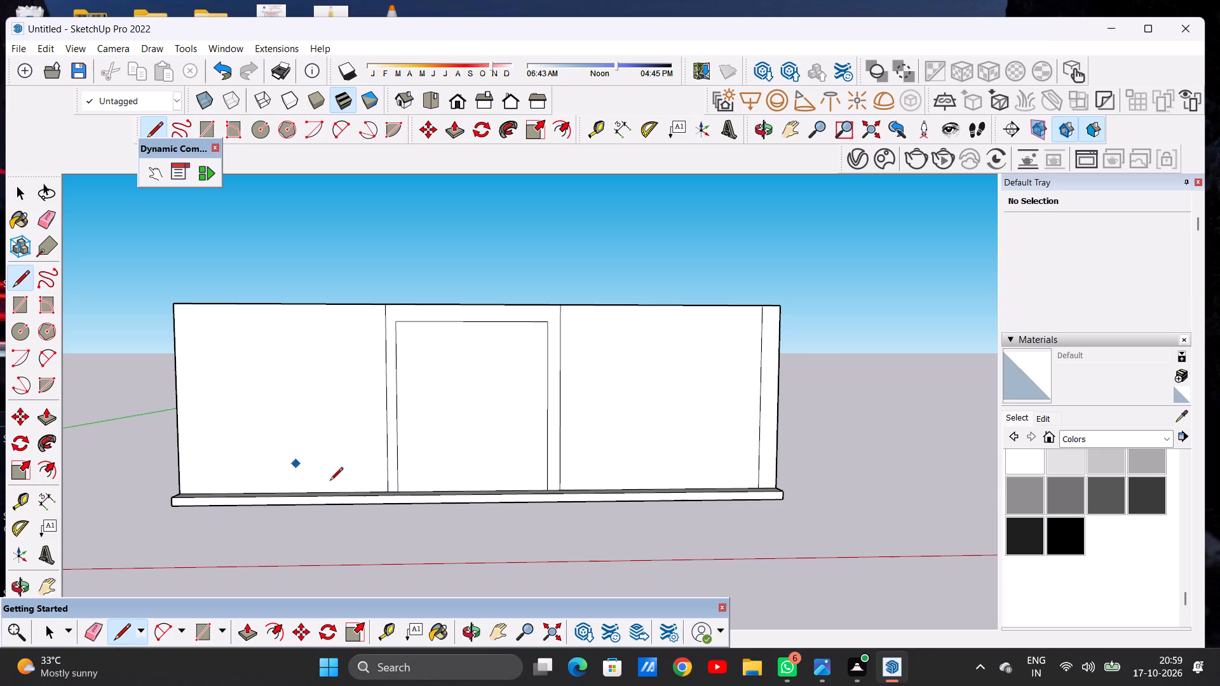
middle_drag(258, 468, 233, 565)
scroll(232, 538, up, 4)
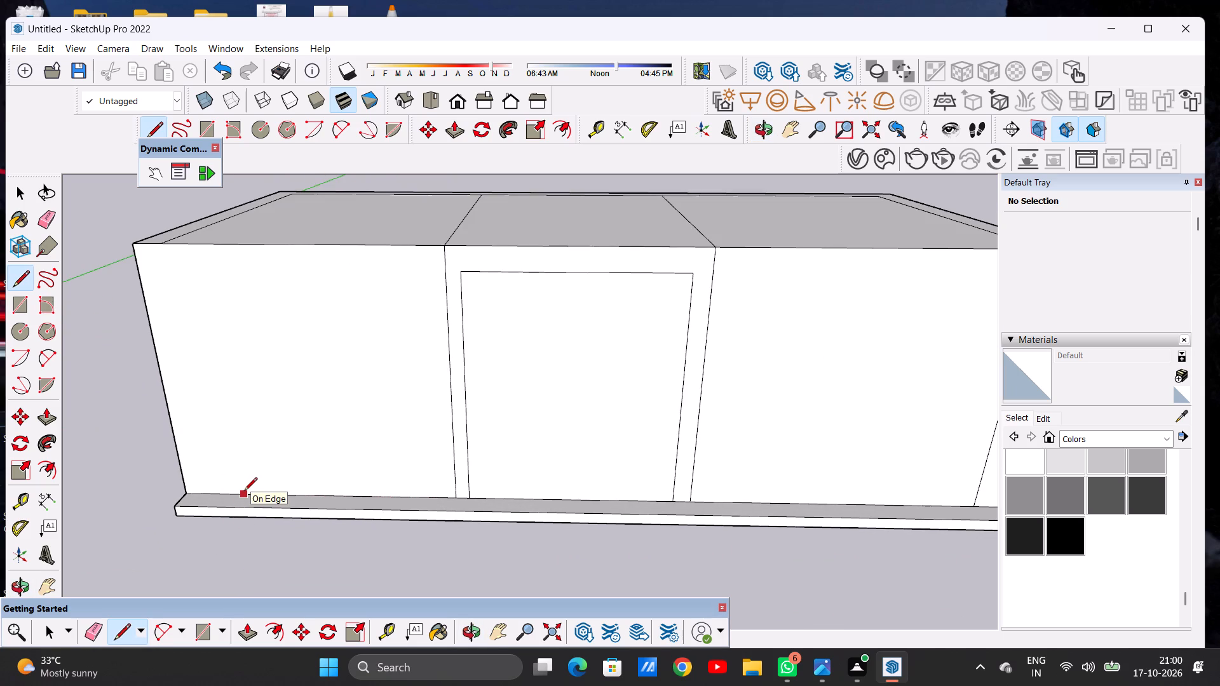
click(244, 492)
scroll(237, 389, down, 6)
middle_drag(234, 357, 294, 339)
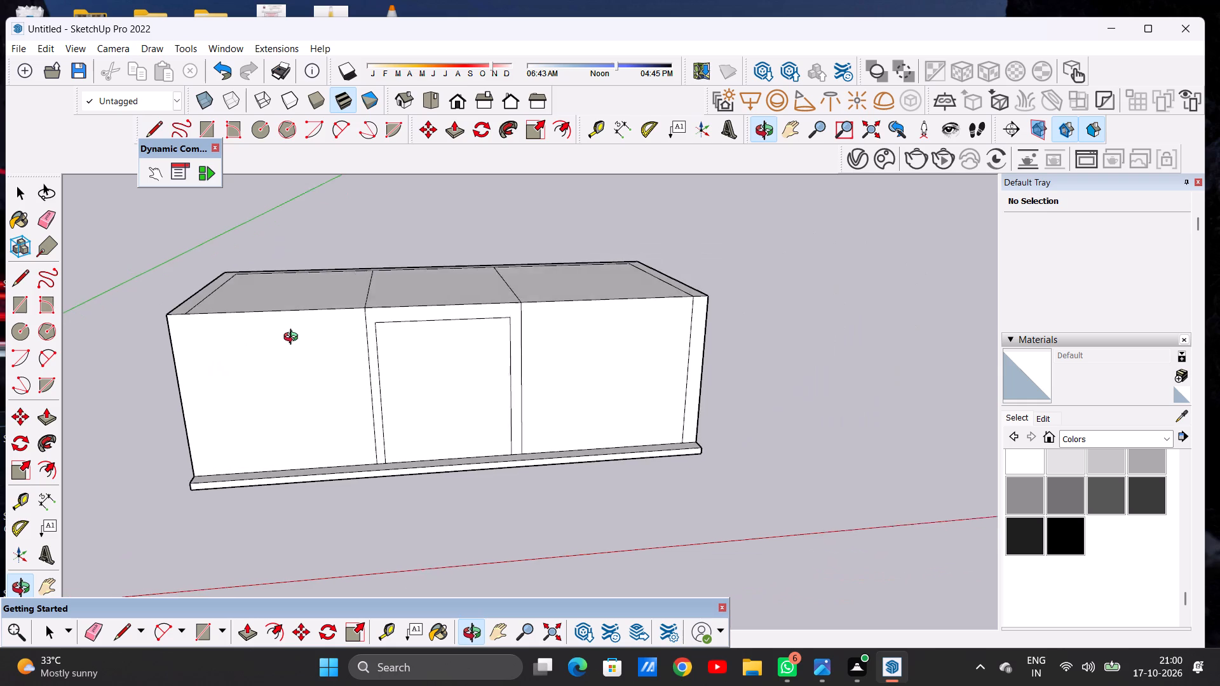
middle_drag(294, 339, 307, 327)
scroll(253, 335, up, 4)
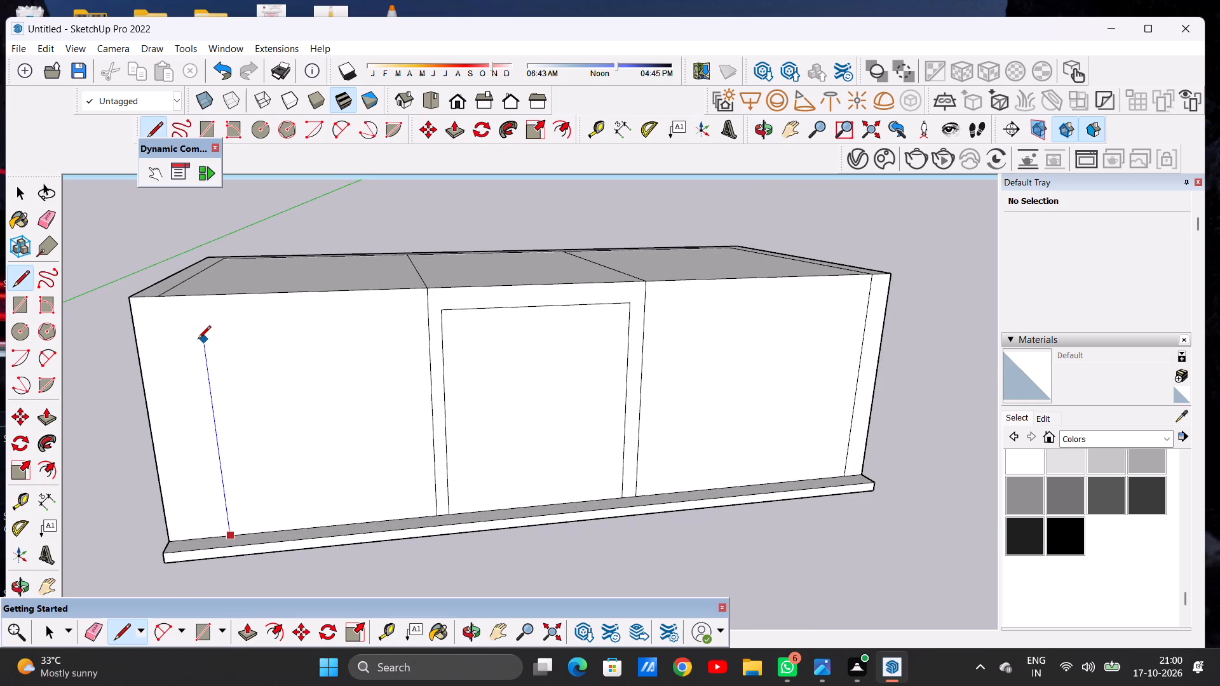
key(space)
In front view, draw a three-sided opening outline about 12' wide on the left section, rising from the slab and inset from the section's edges.
click(451, 104)
scroll(361, 370, down, 3)
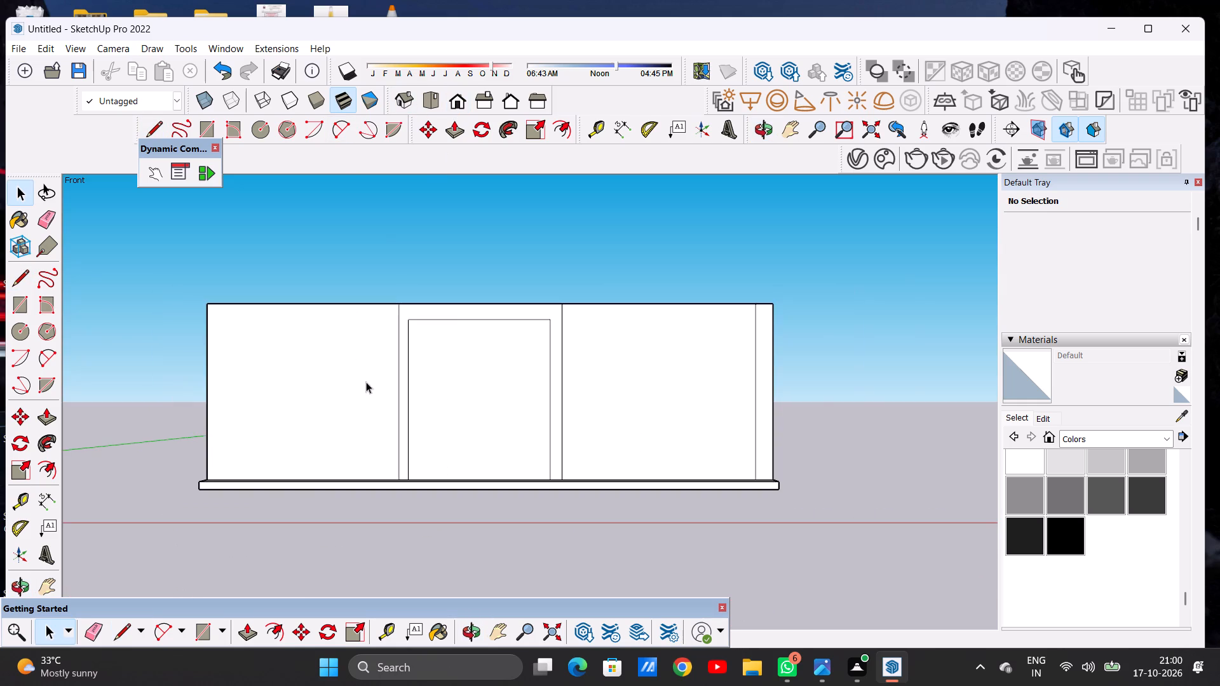
scroll(325, 373, up, 5)
key(l)
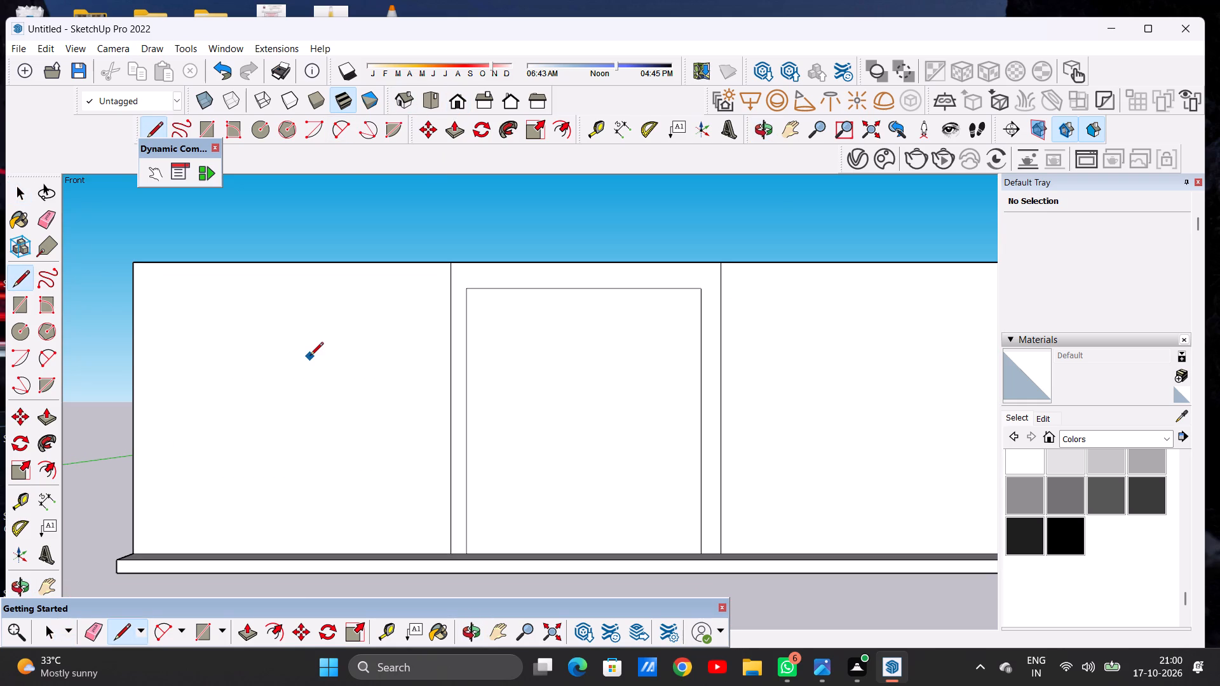
click(191, 549)
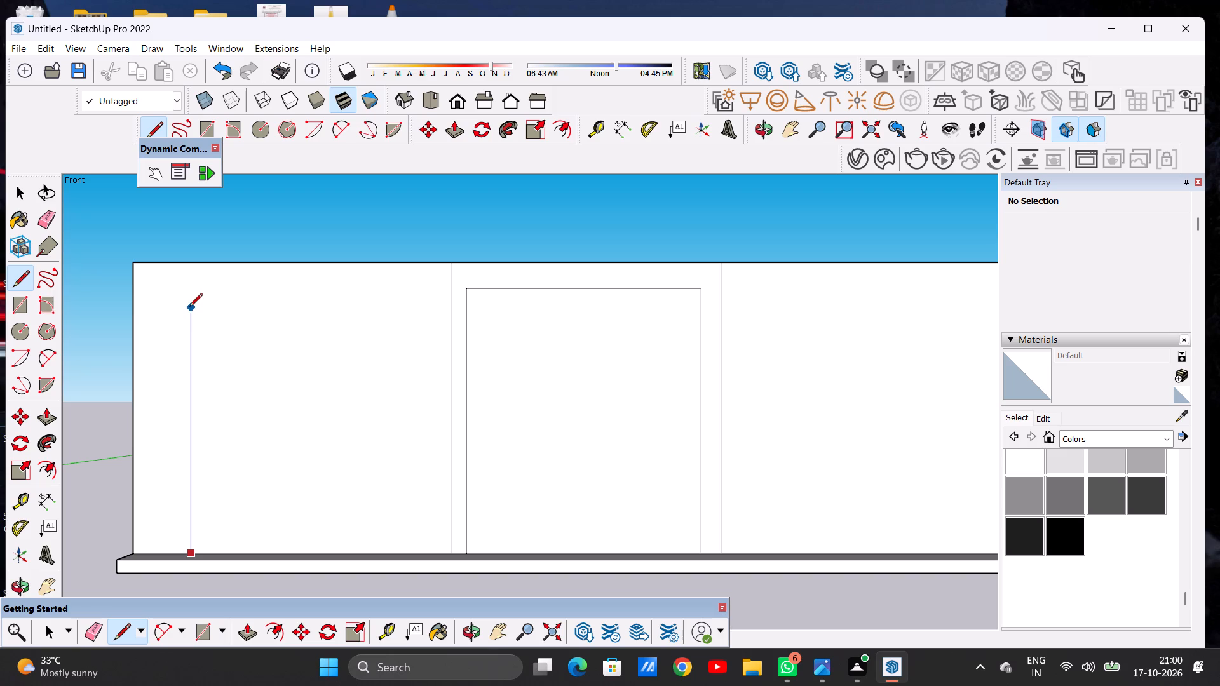
click(191, 302)
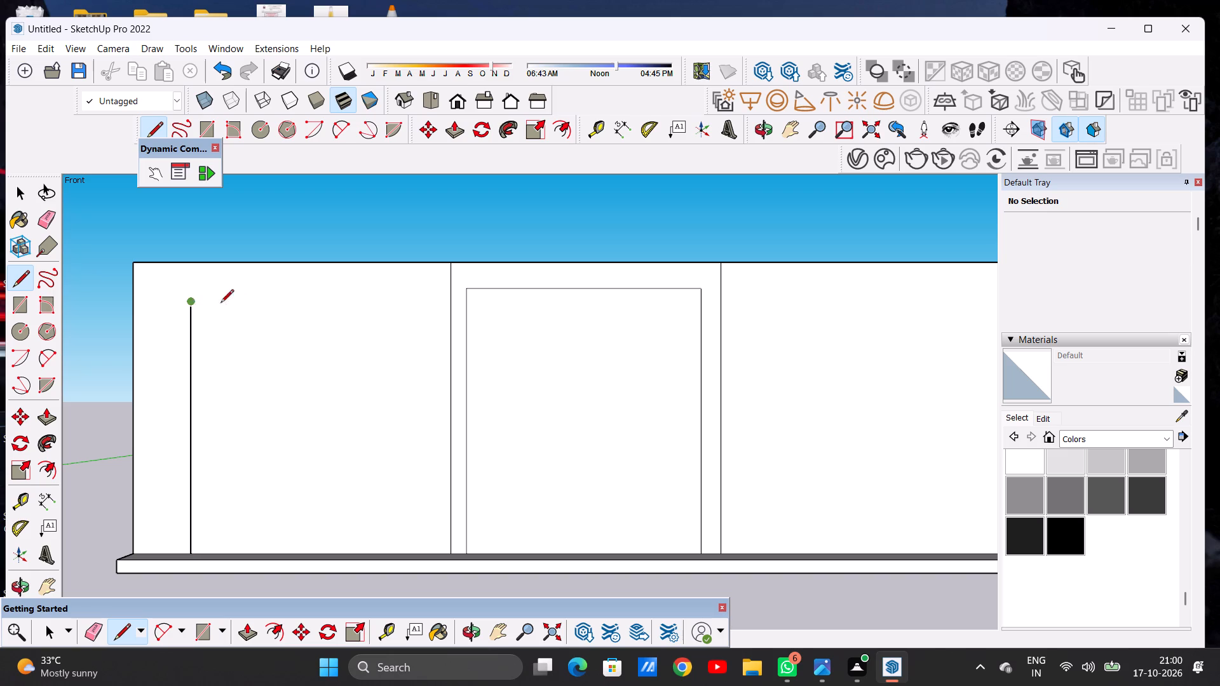
click(395, 304)
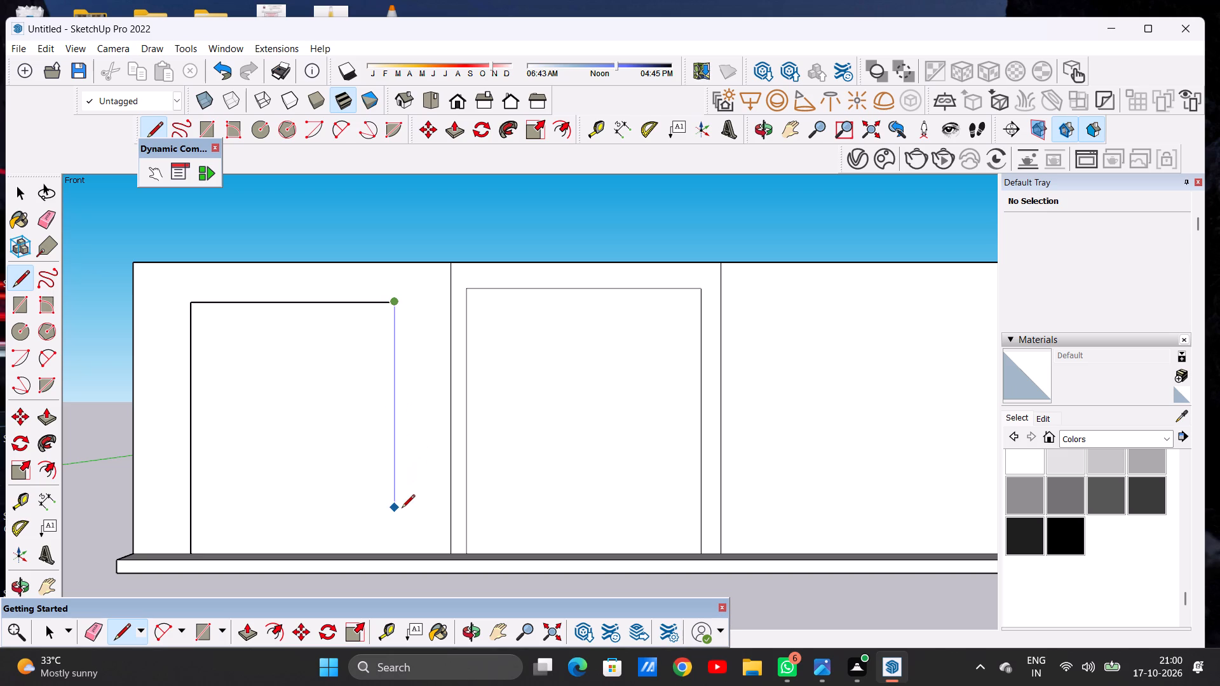
click(395, 548)
key(space)
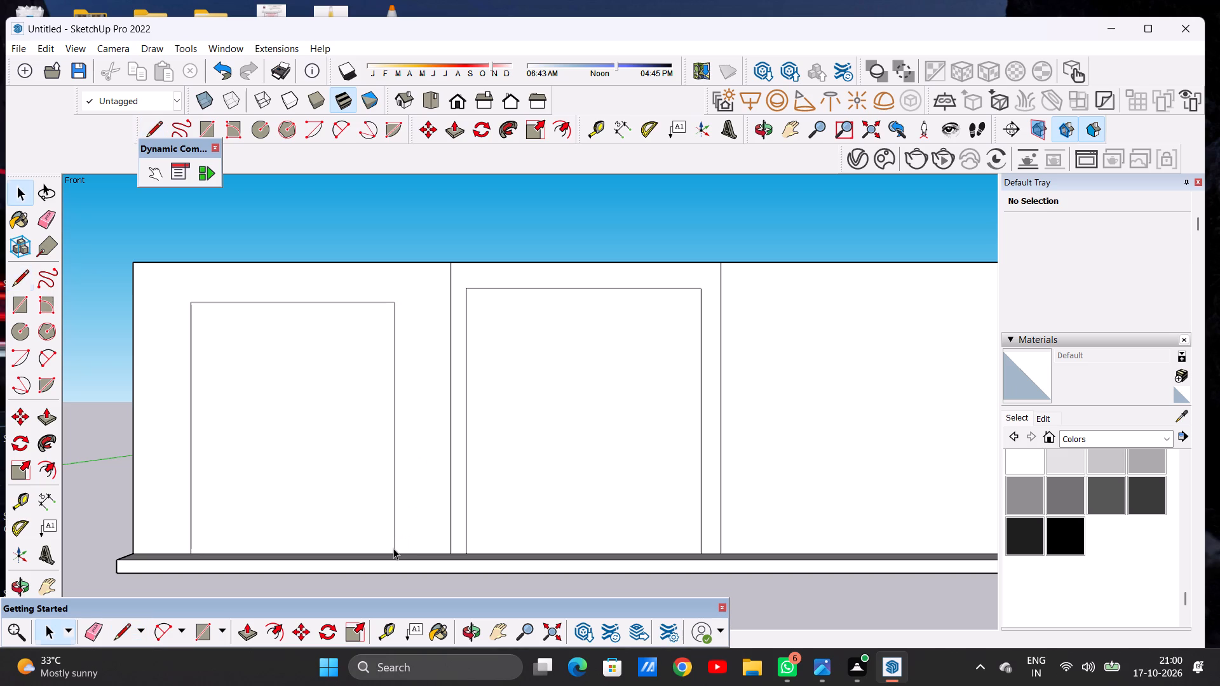
Move the top edge of the left section's opening straight down so the opening is clearly lower than the middle door outline.
scroll(204, 553, down, 10)
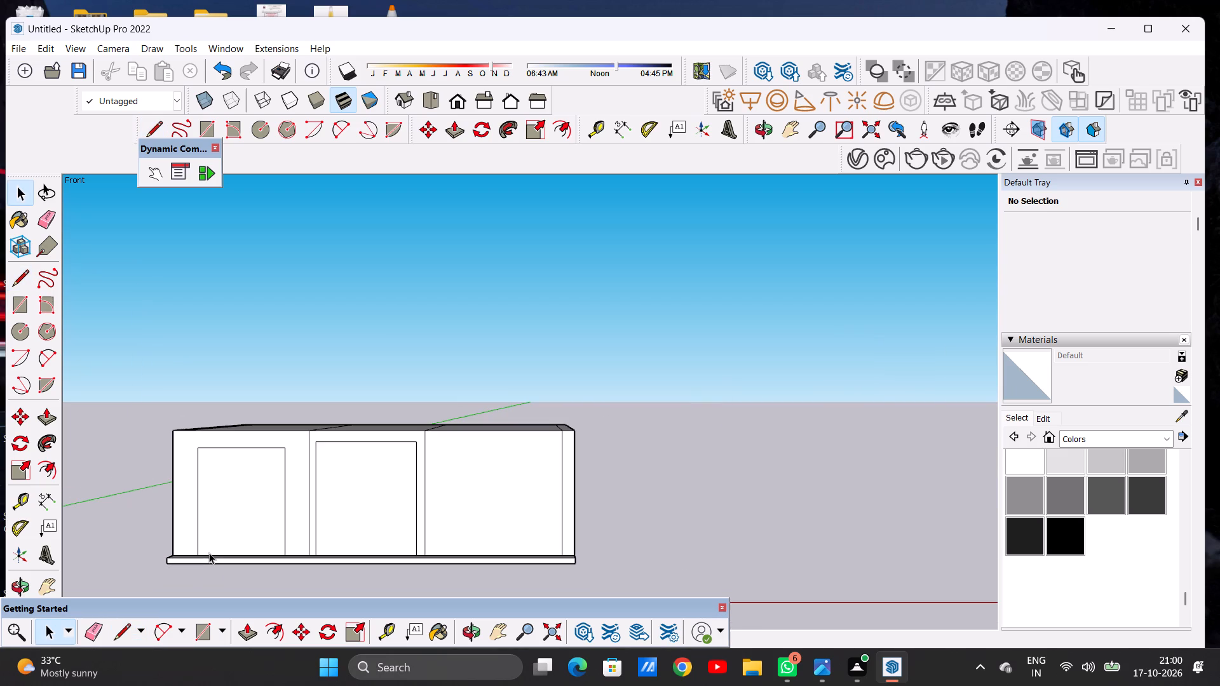
scroll(209, 553, up, 1)
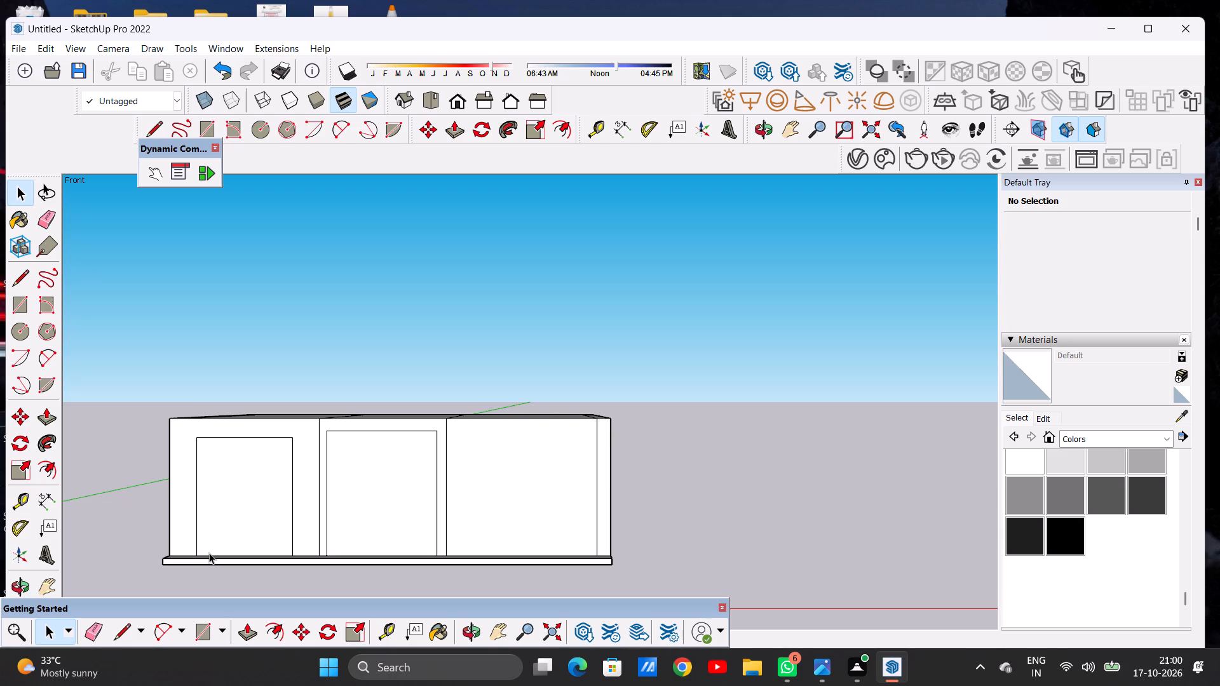
scroll(242, 424, up, 3)
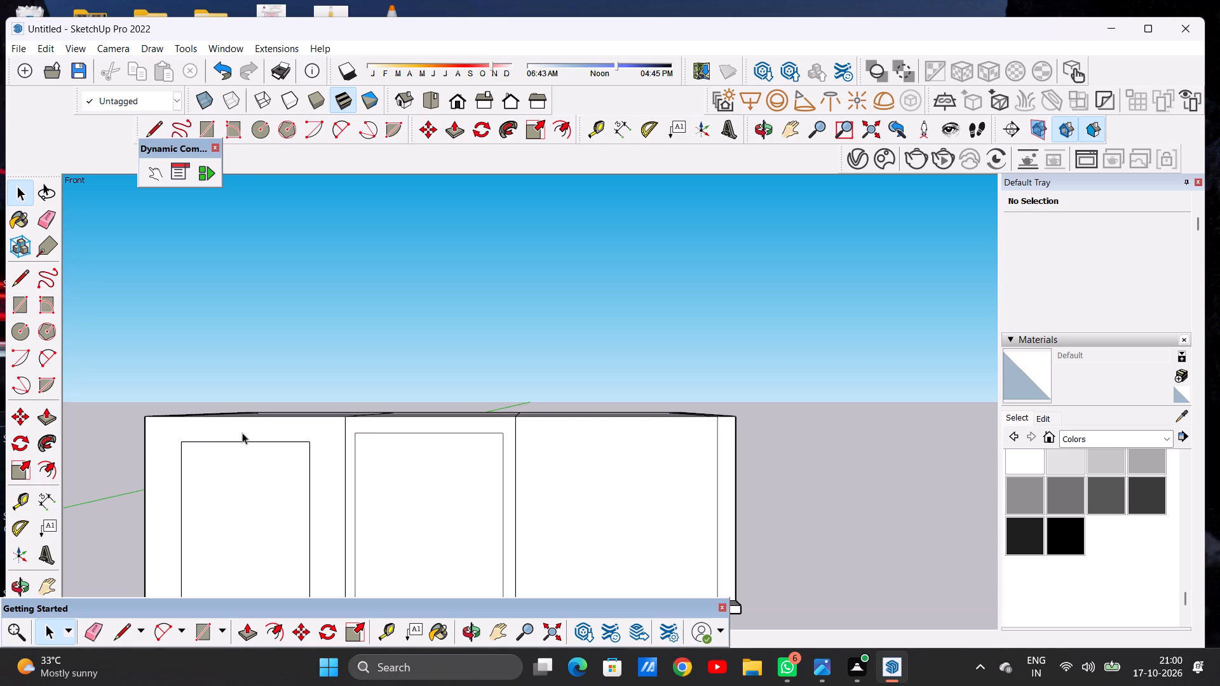
scroll(244, 447, up, 5)
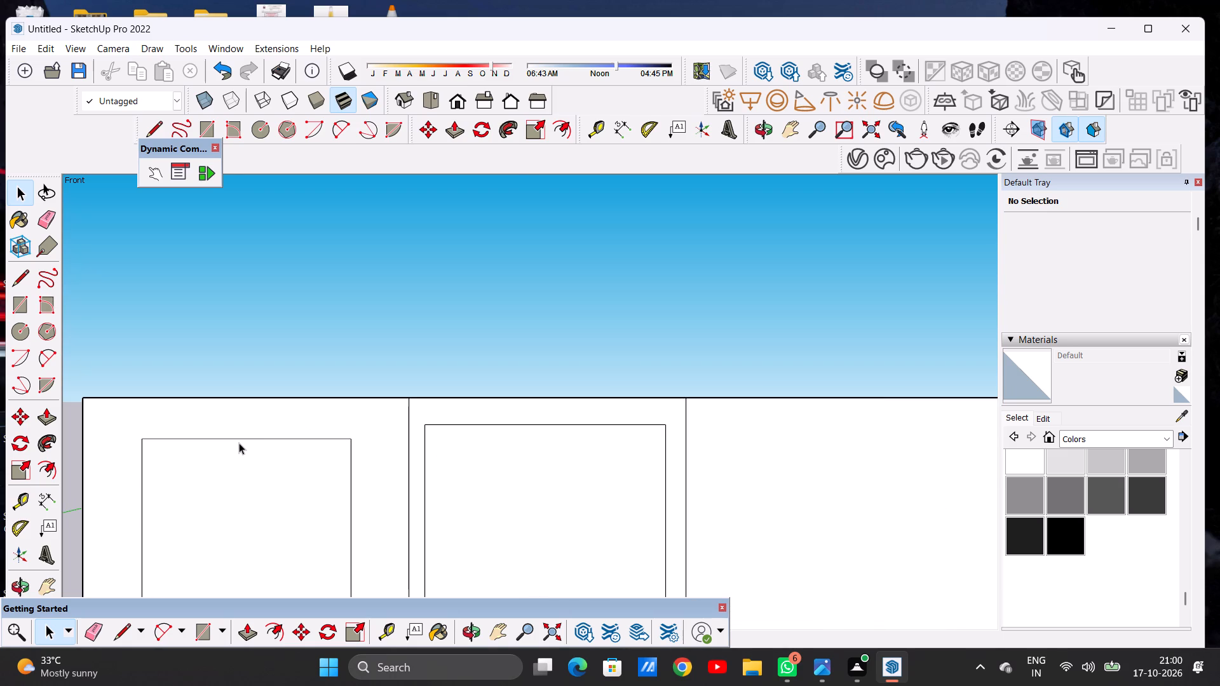
click(239, 439)
key(m)
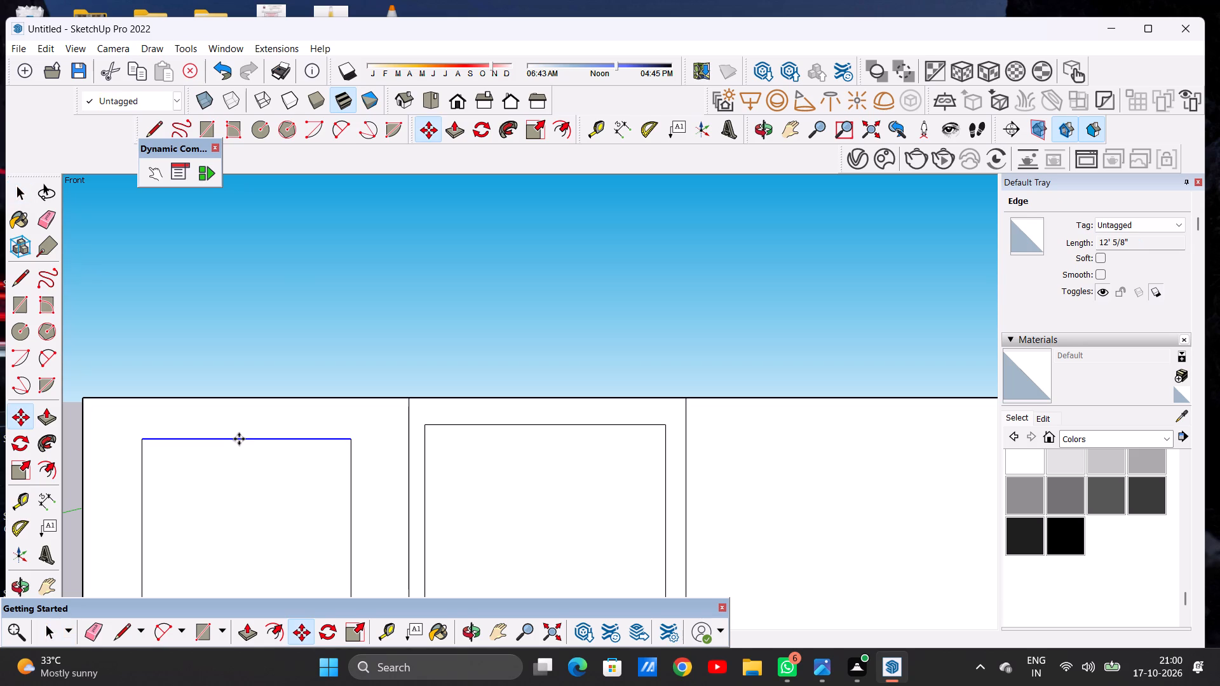
click(353, 437)
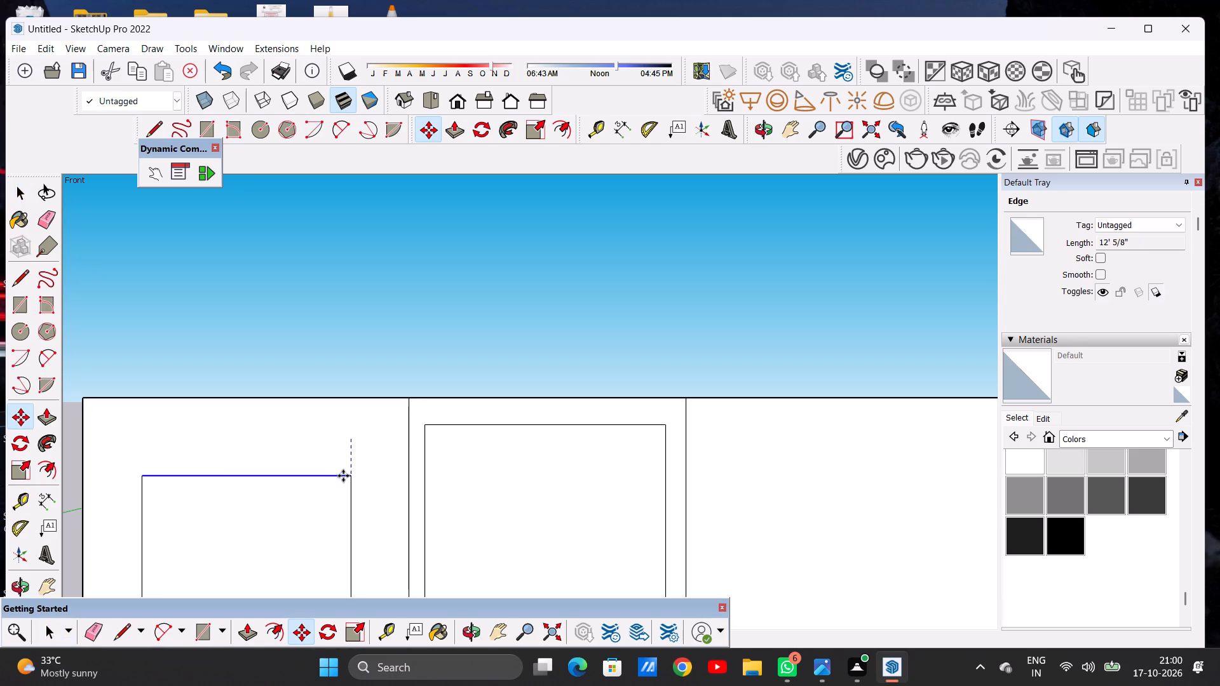
click(344, 478)
key(space)
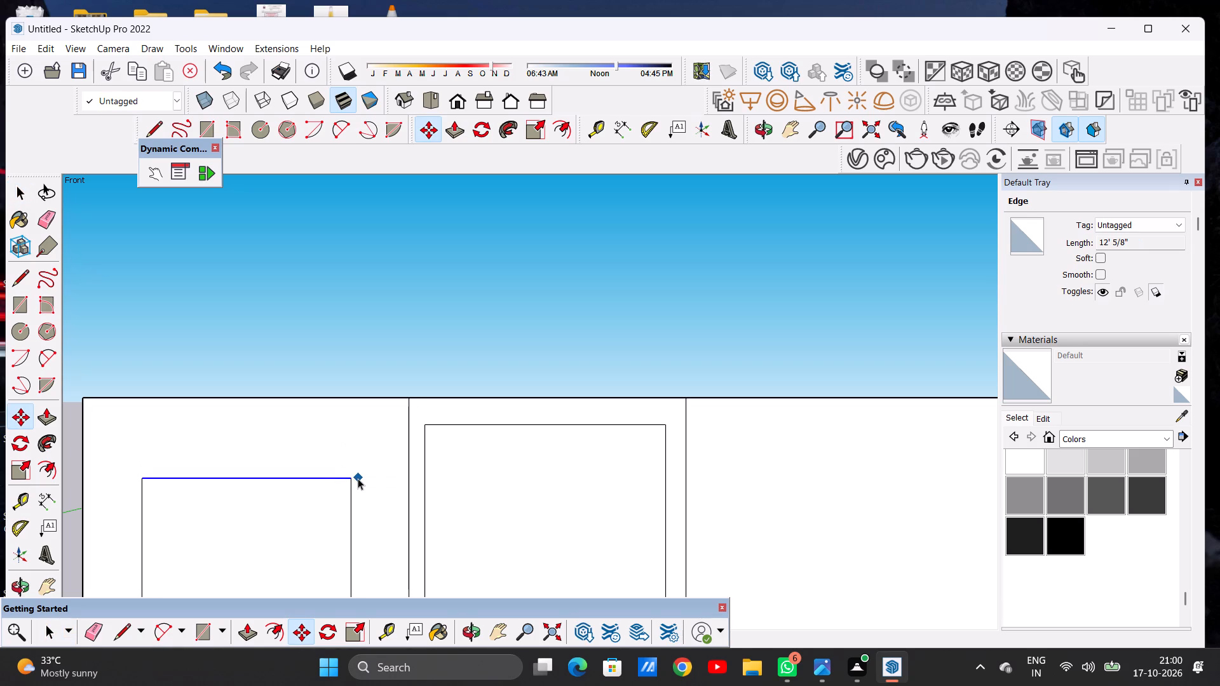
click(356, 339)
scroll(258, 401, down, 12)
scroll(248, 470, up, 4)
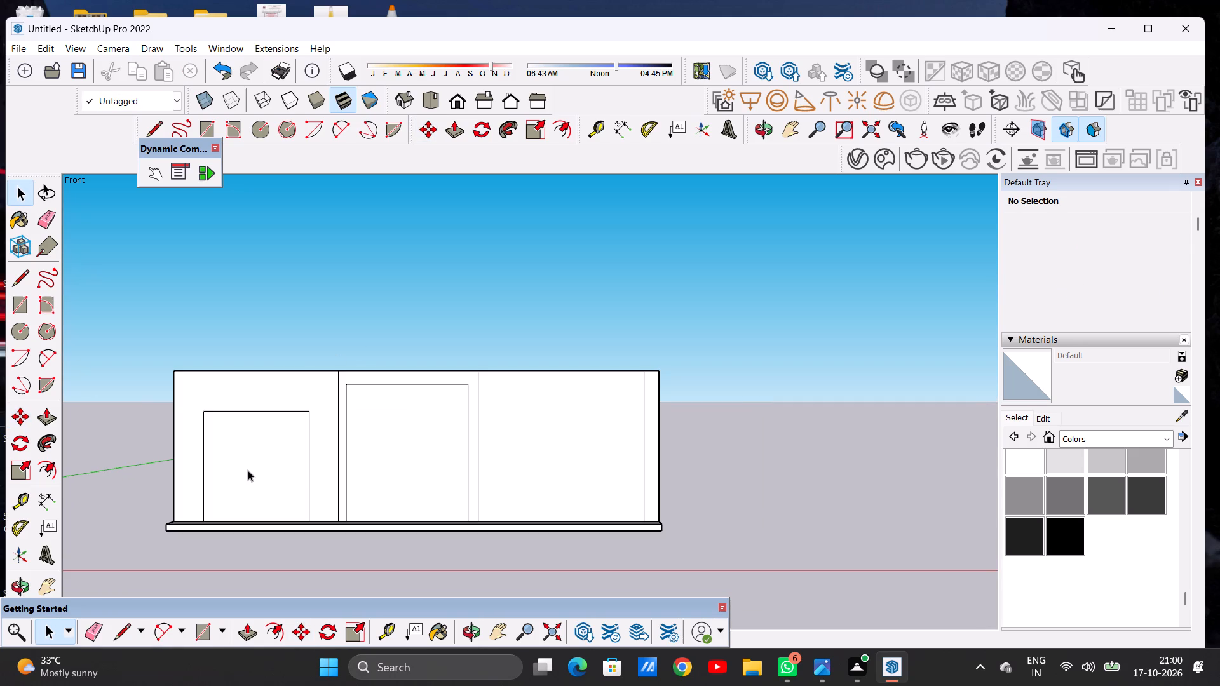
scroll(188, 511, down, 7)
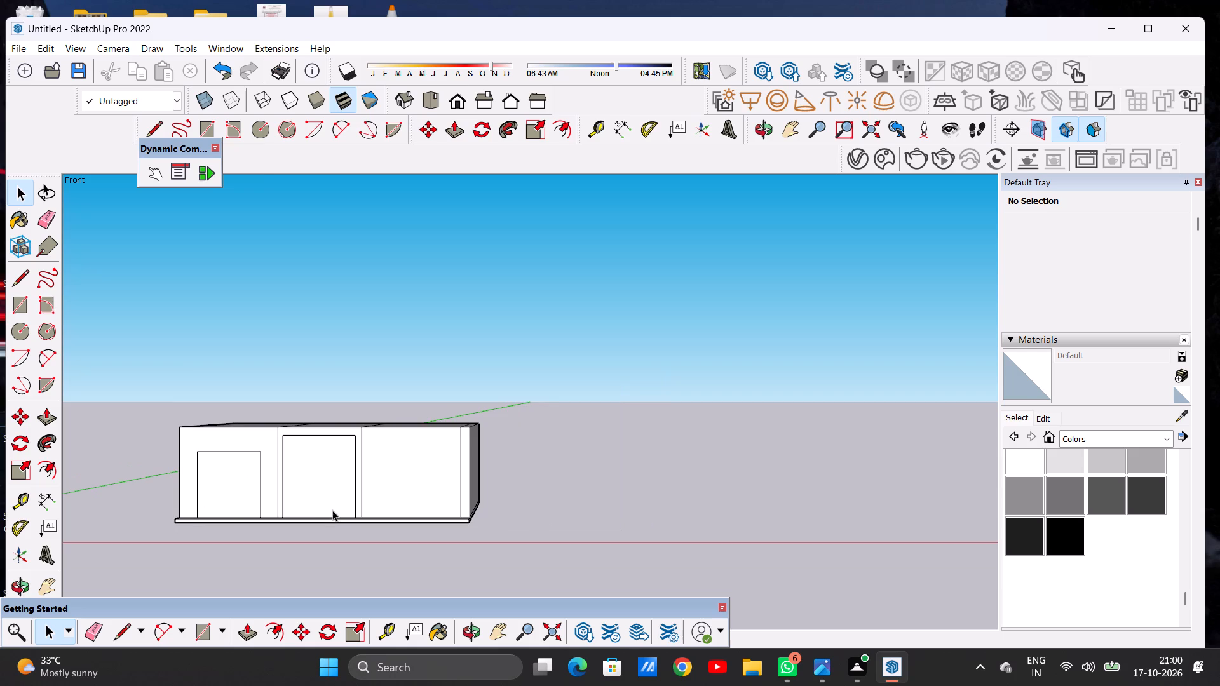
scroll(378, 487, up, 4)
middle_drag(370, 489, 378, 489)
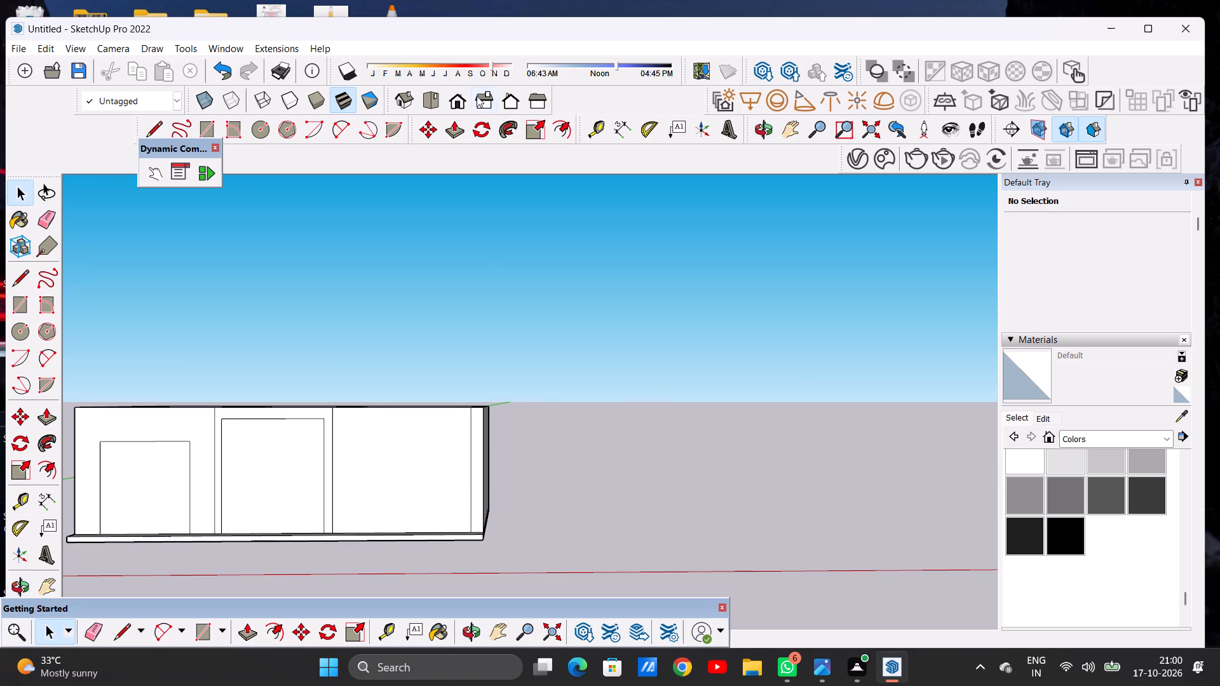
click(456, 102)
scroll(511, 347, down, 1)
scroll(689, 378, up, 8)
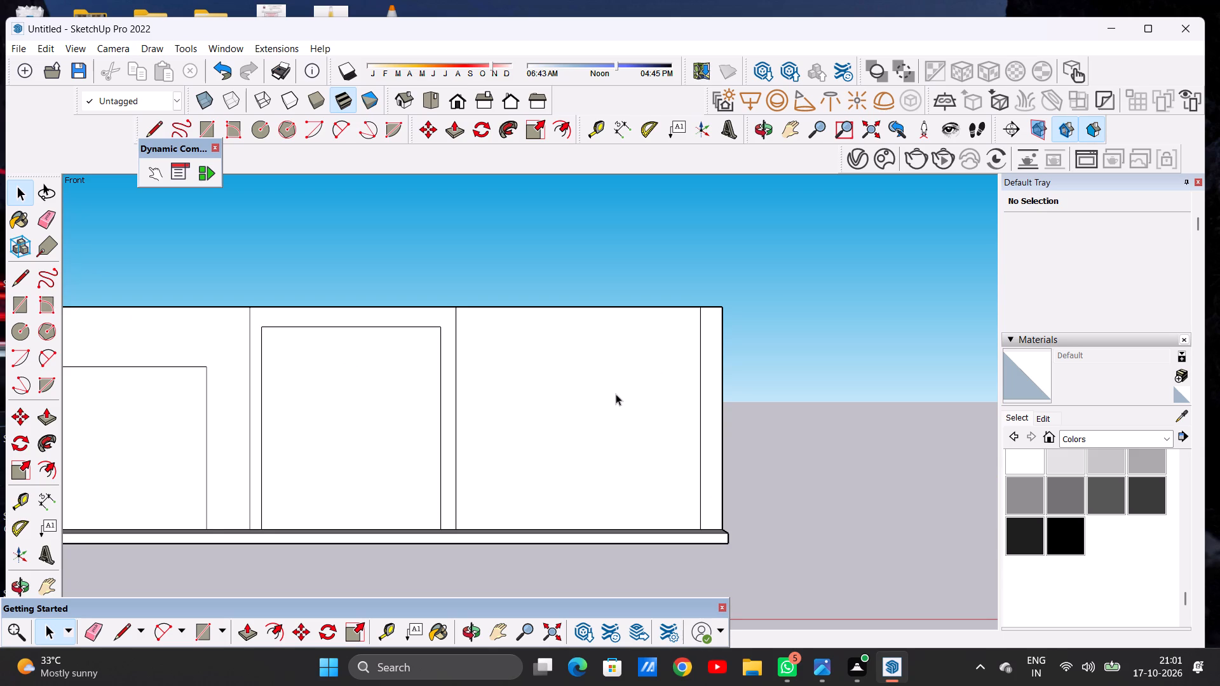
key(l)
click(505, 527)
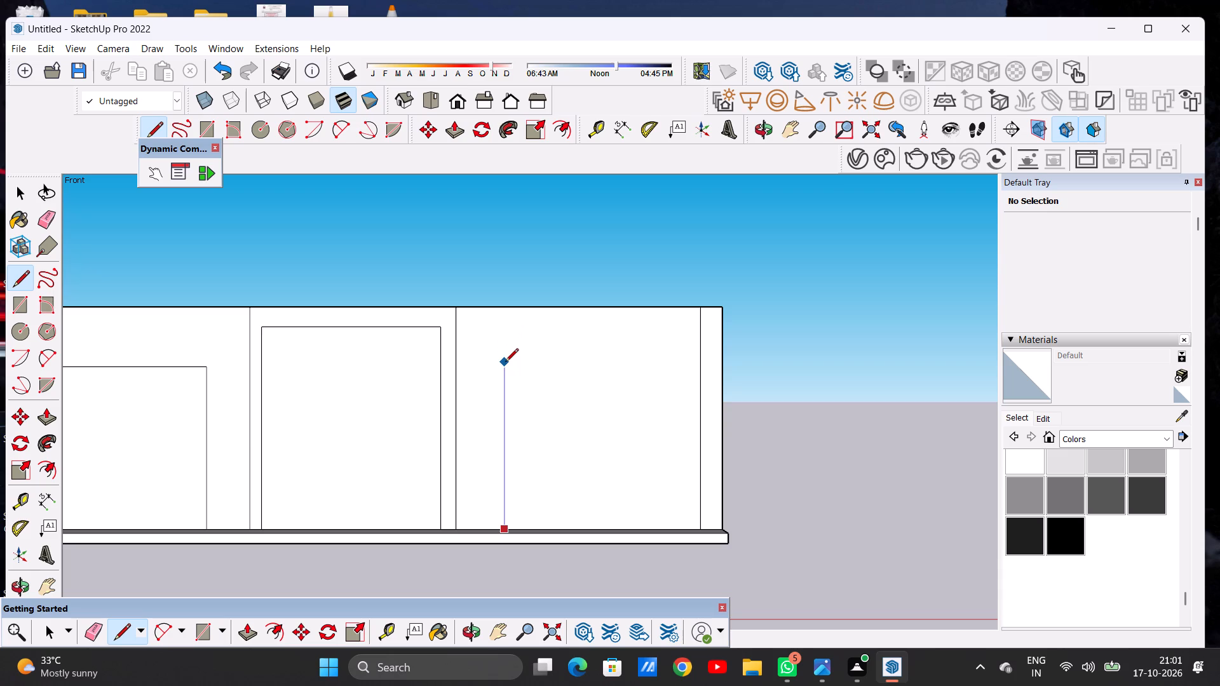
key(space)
Copy the left section's opening, face and edges, horizontally along the slab into the right section of the front face.
scroll(507, 398, down, 8)
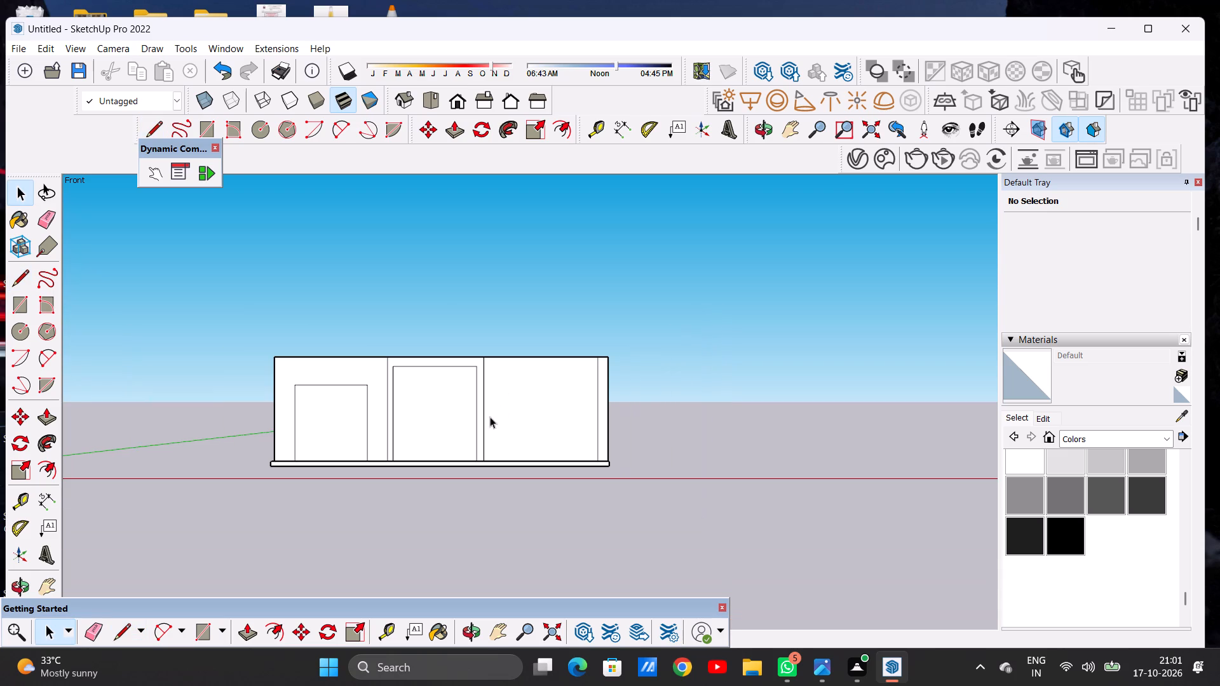
scroll(334, 445, up, 5)
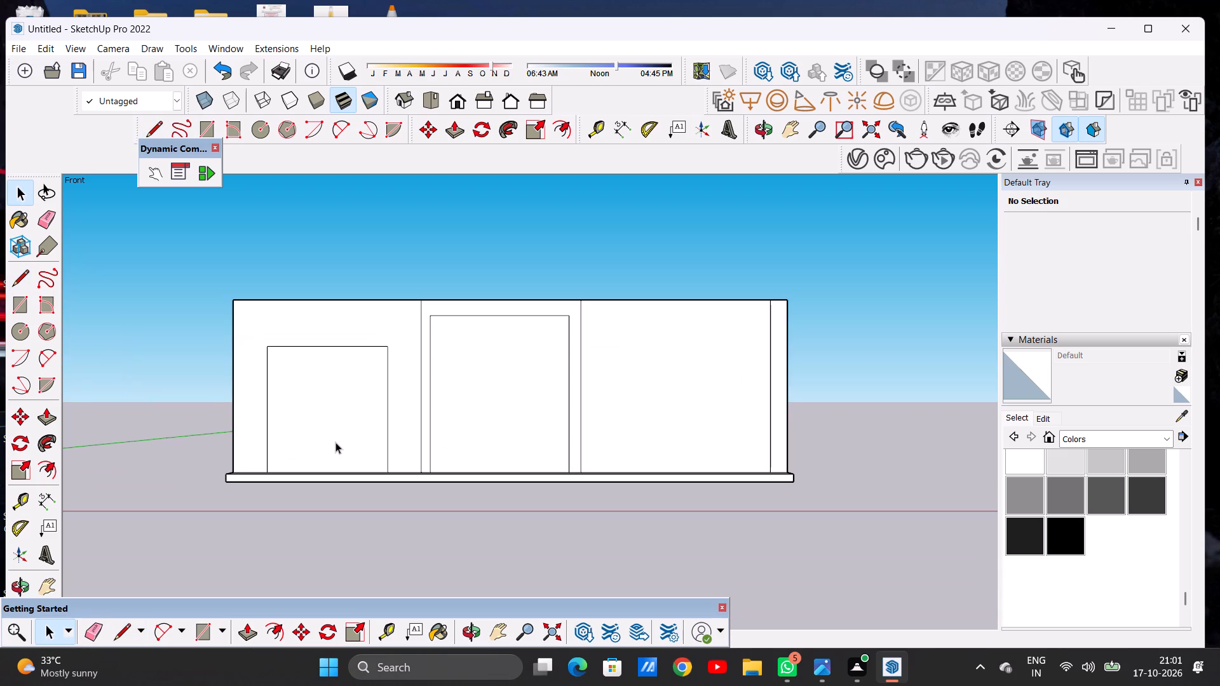
double_click(335, 442)
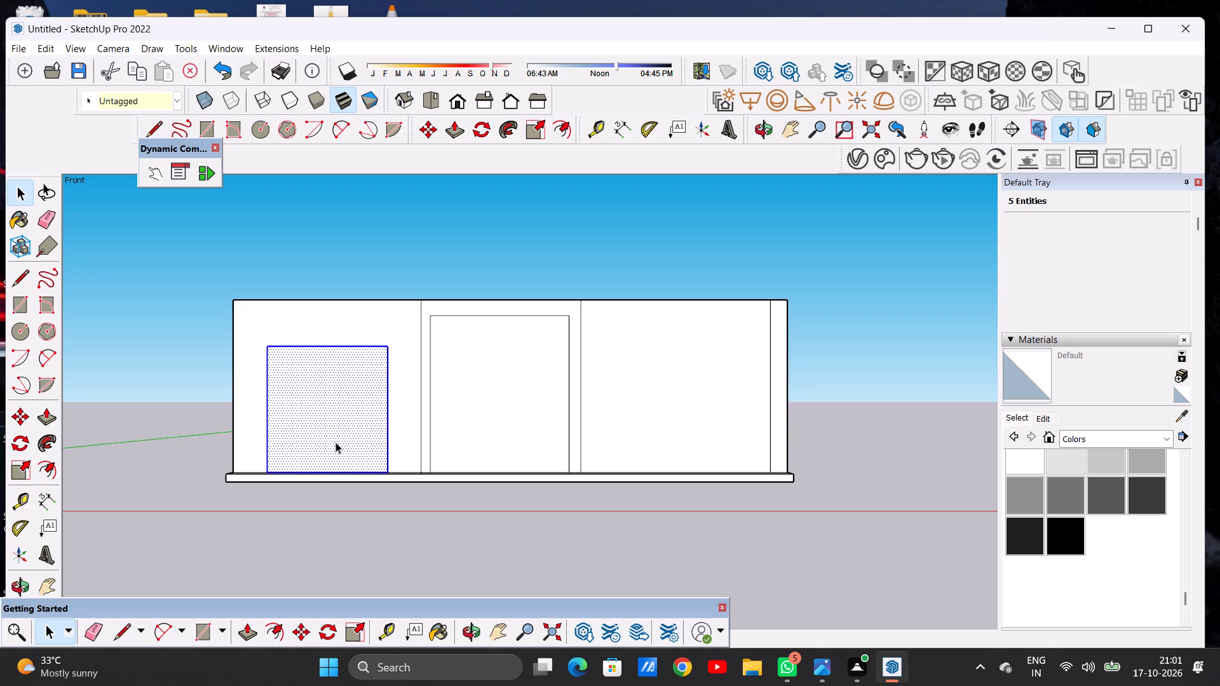
key(m)
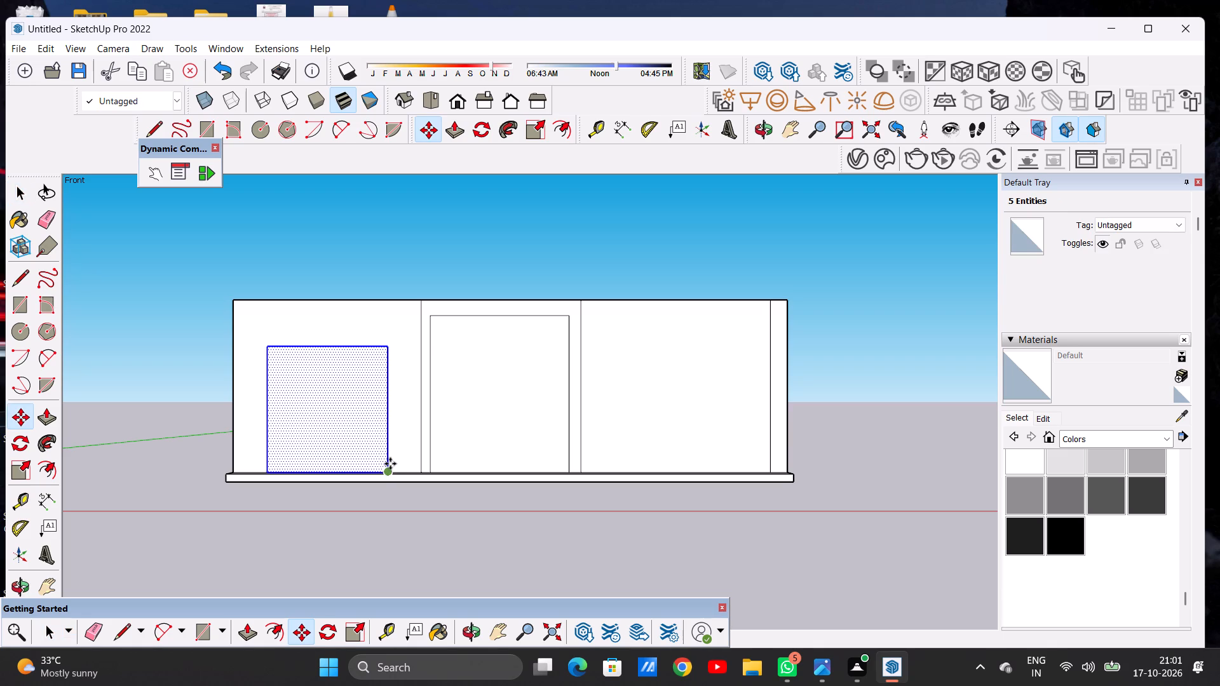
click(391, 464)
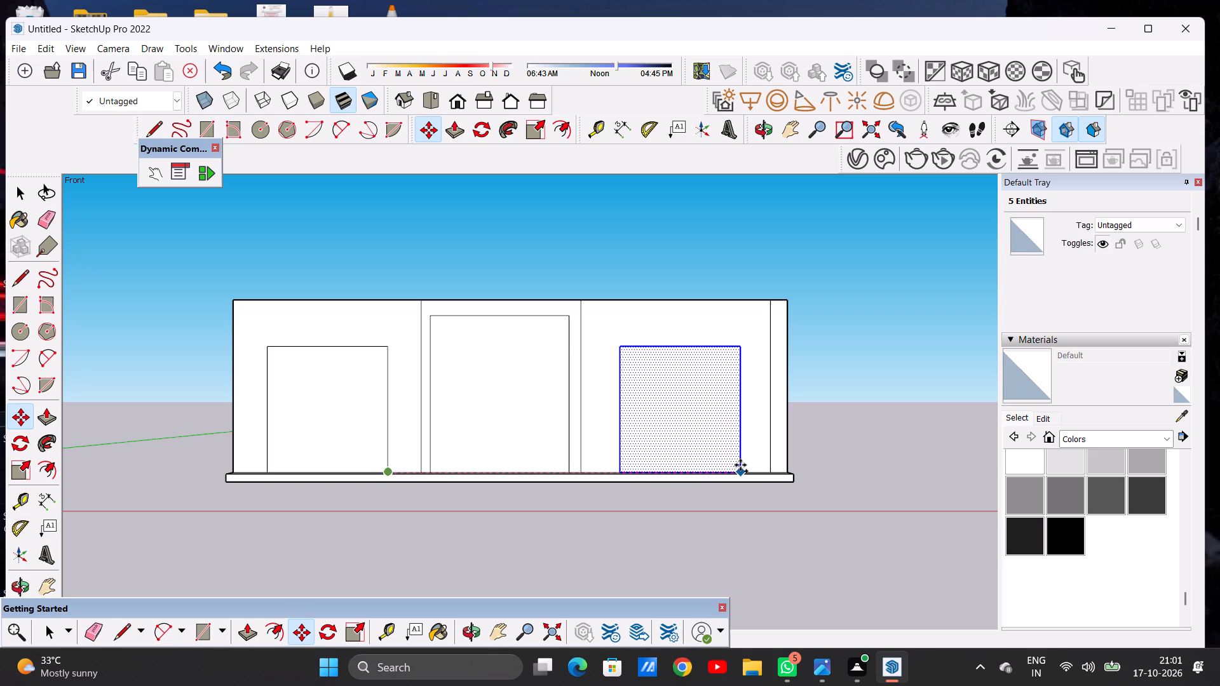
click(740, 465)
key(space)
click(868, 387)
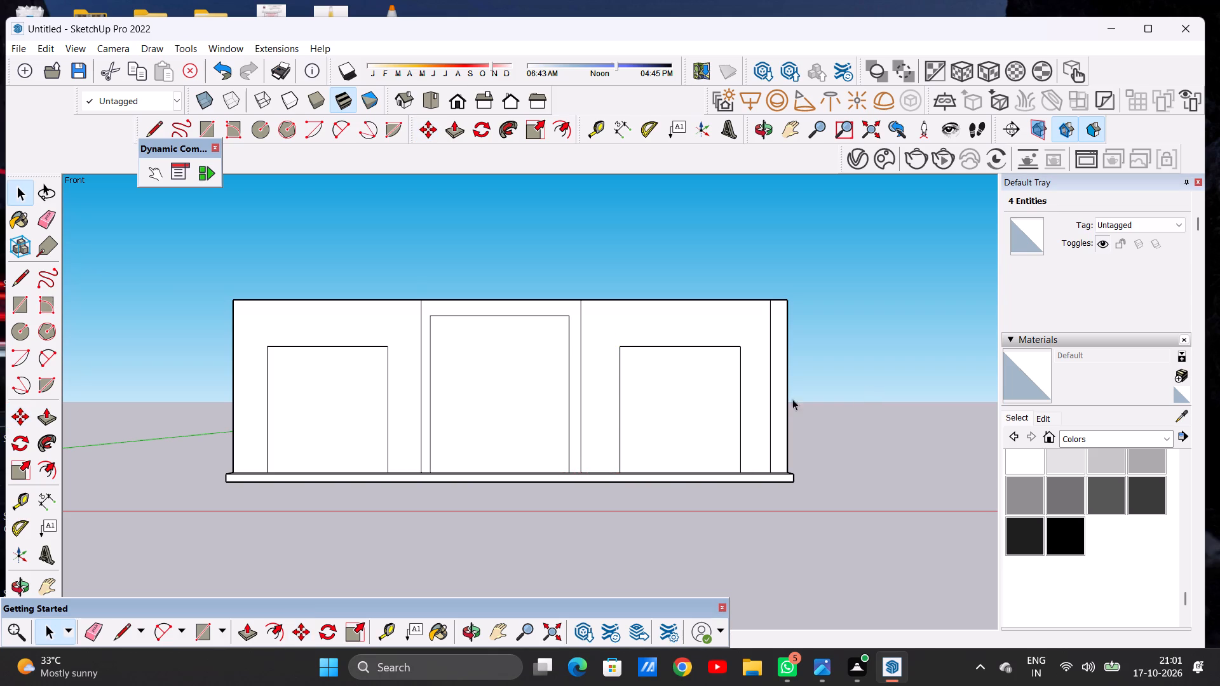
Examine the three outlined openings on the front face from several angles and distances.
scroll(672, 422, up, 3)
middle_drag(500, 413, 494, 464)
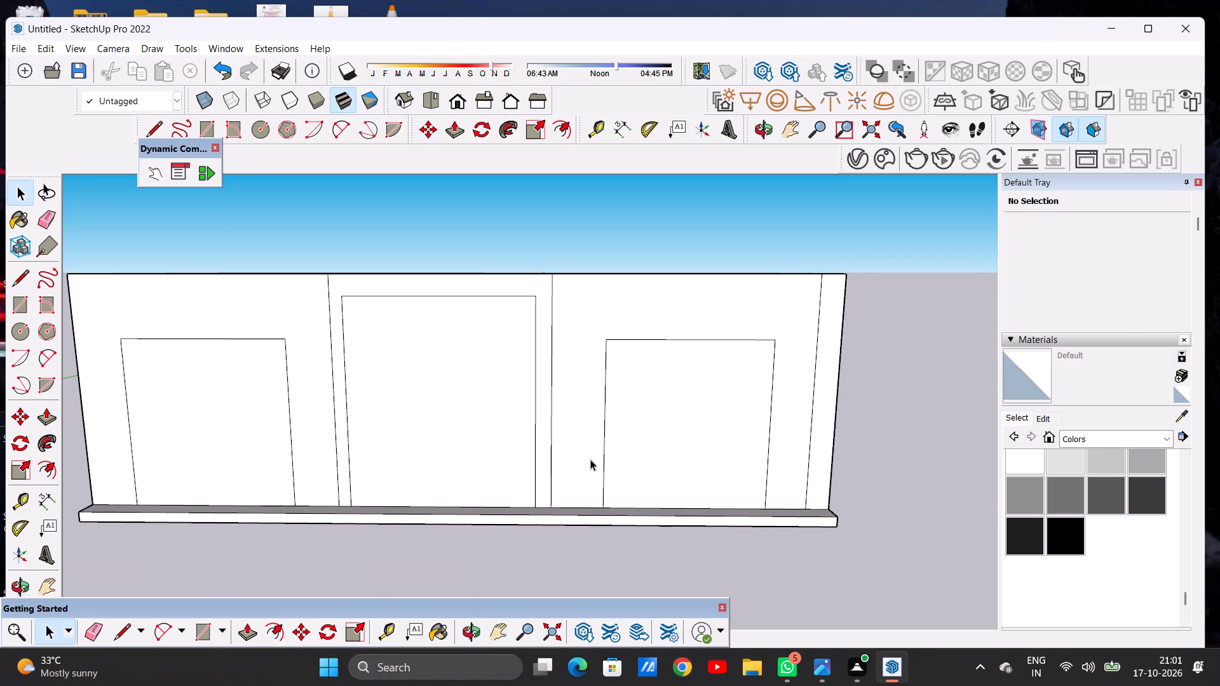
middle_drag(590, 460, 549, 487)
scroll(544, 466, down, 8)
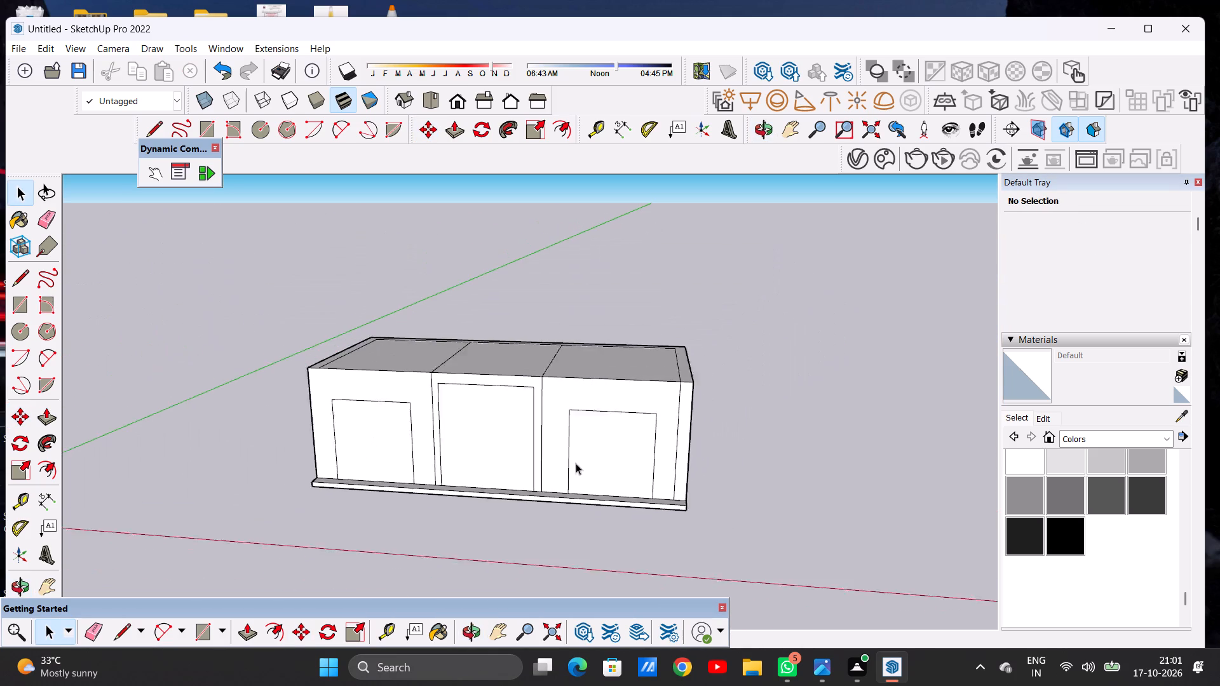
scroll(576, 463, down, 1)
middle_drag(586, 479, 627, 410)
scroll(598, 451, up, 1)
scroll(431, 441, up, 5)
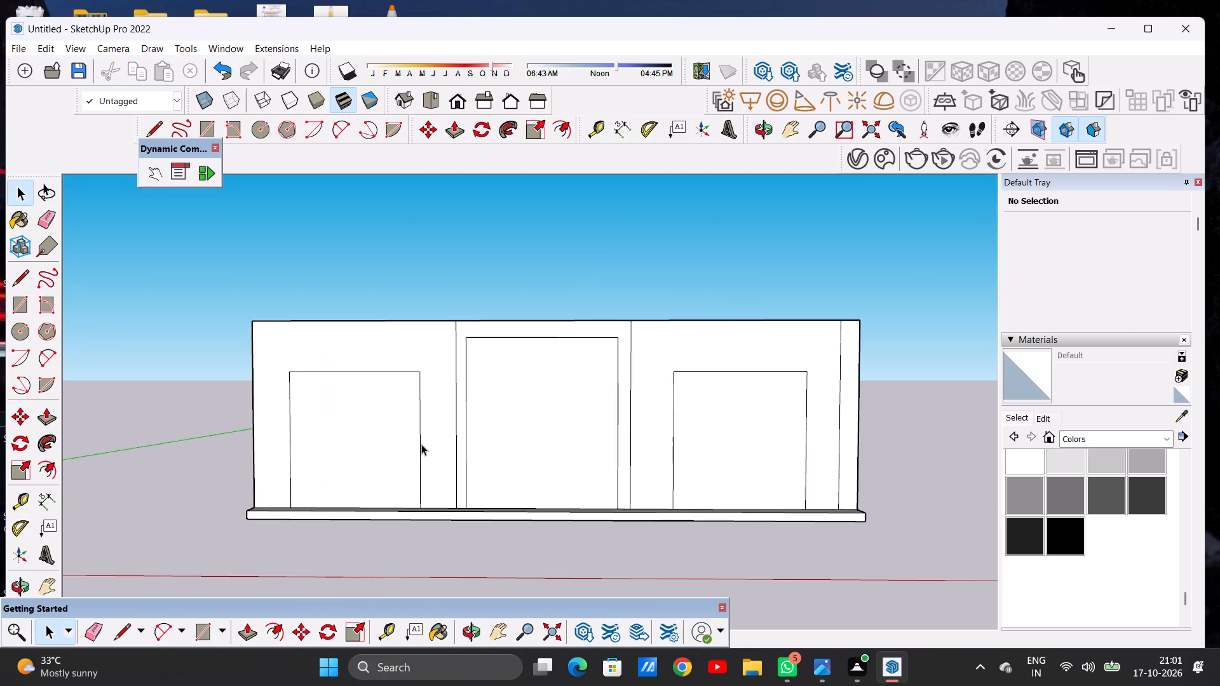
middle_drag(421, 444, 433, 462)
scroll(375, 474, up, 4)
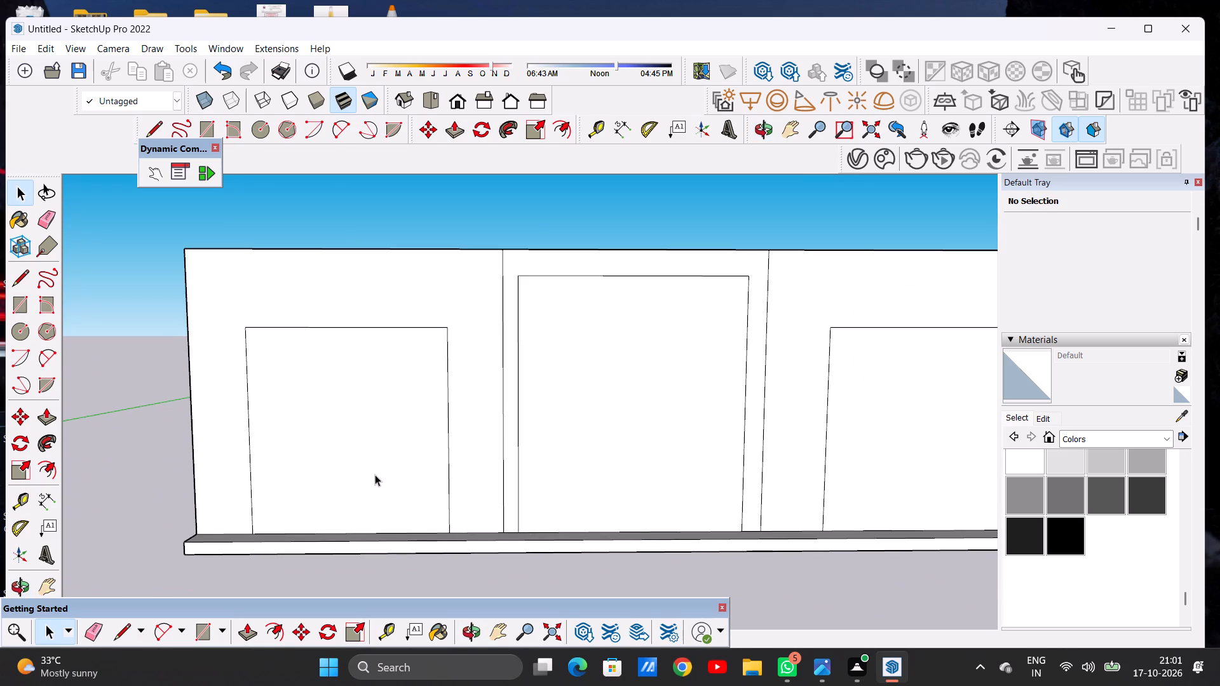
scroll(375, 474, down, 3)
scroll(390, 481, up, 4)
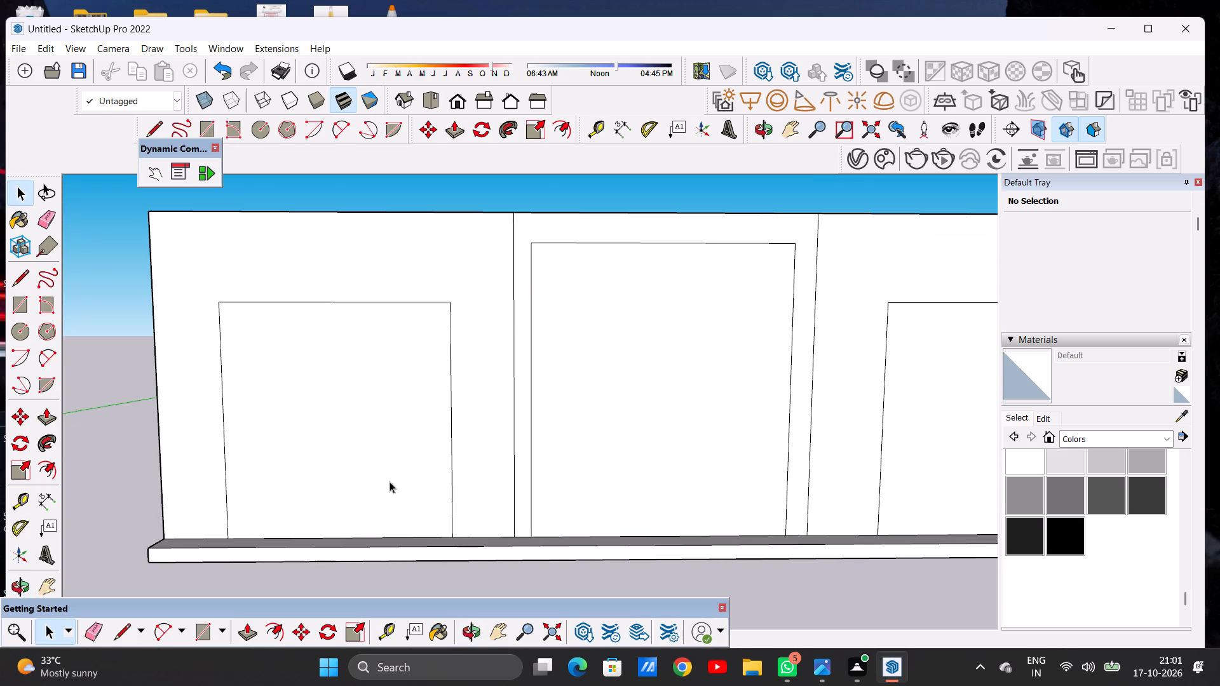
Offset the left opening's face inward to form a smaller inset outline inside it.
middle_drag(391, 460, 390, 445)
scroll(390, 445, up, 1)
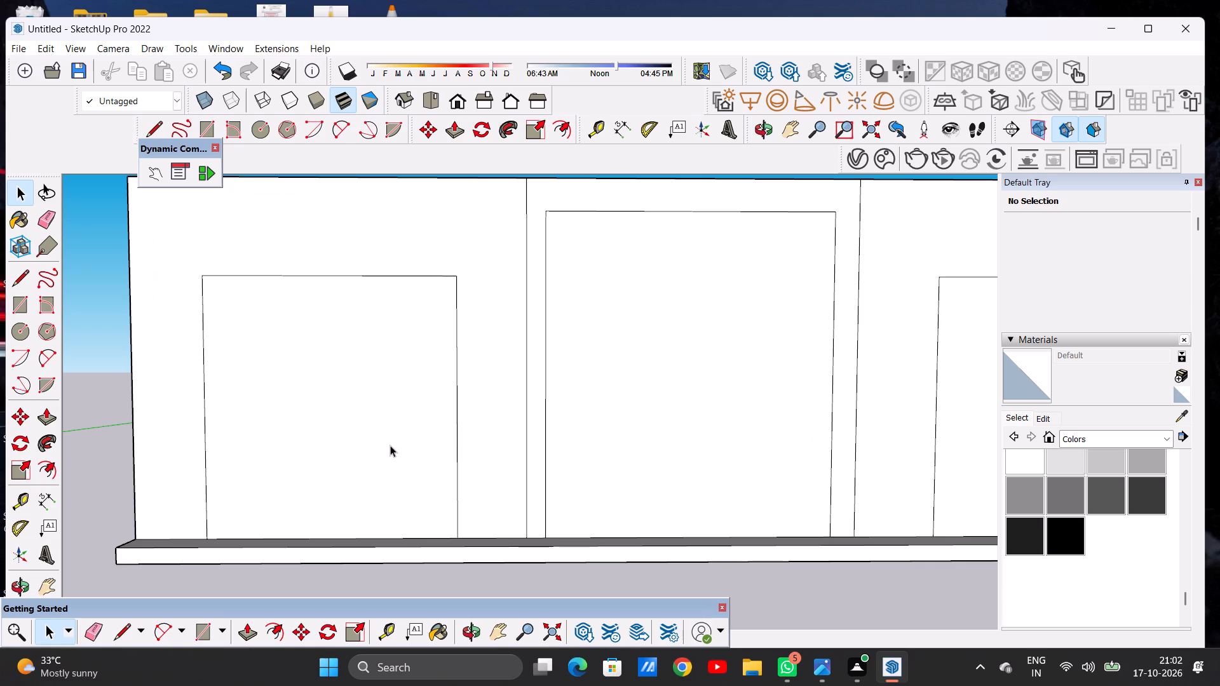
scroll(390, 445, down, 6)
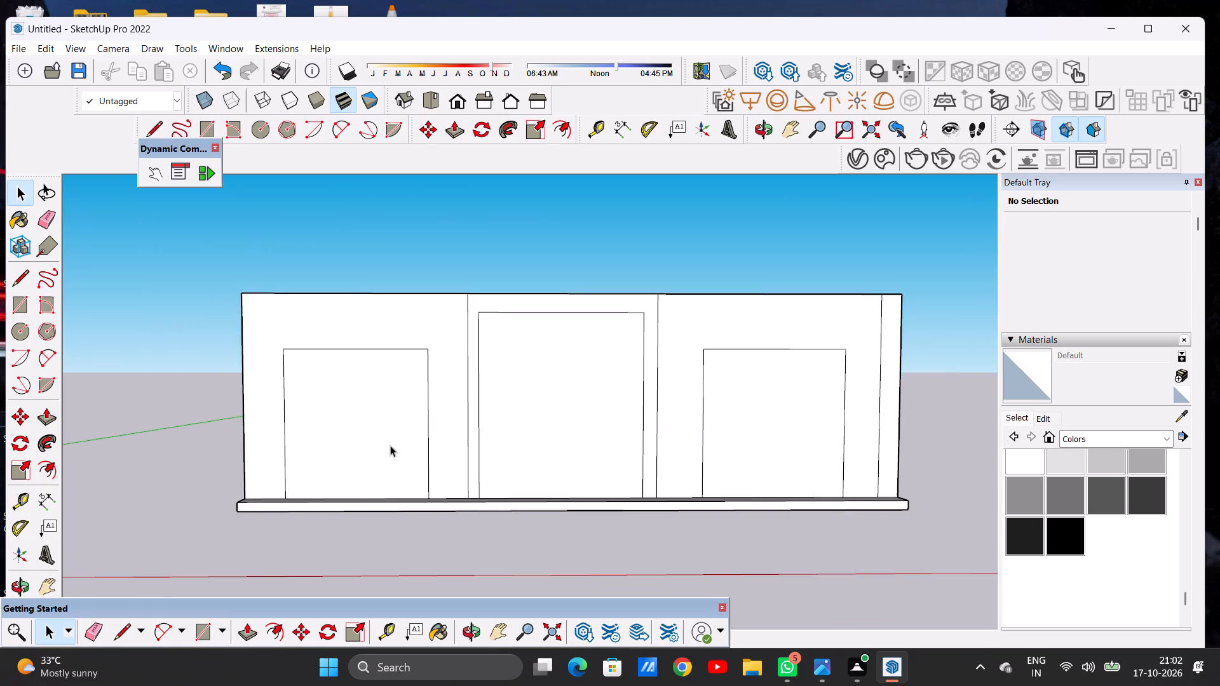
scroll(391, 443, up, 3)
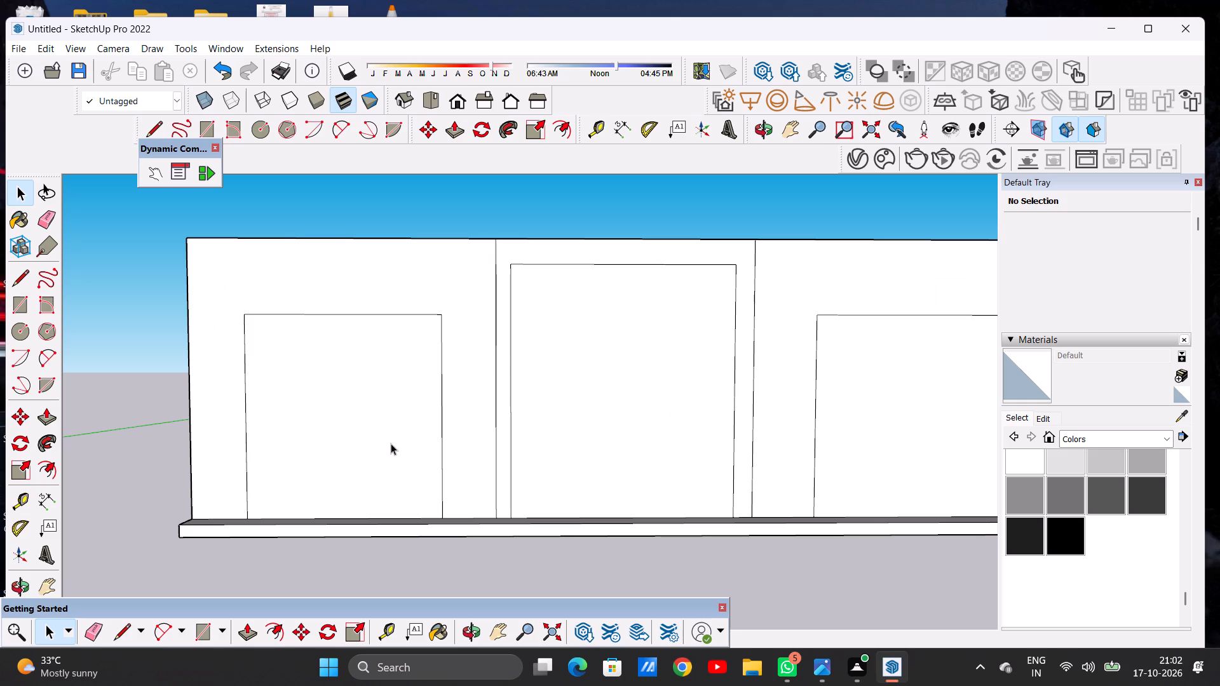
text(OF)
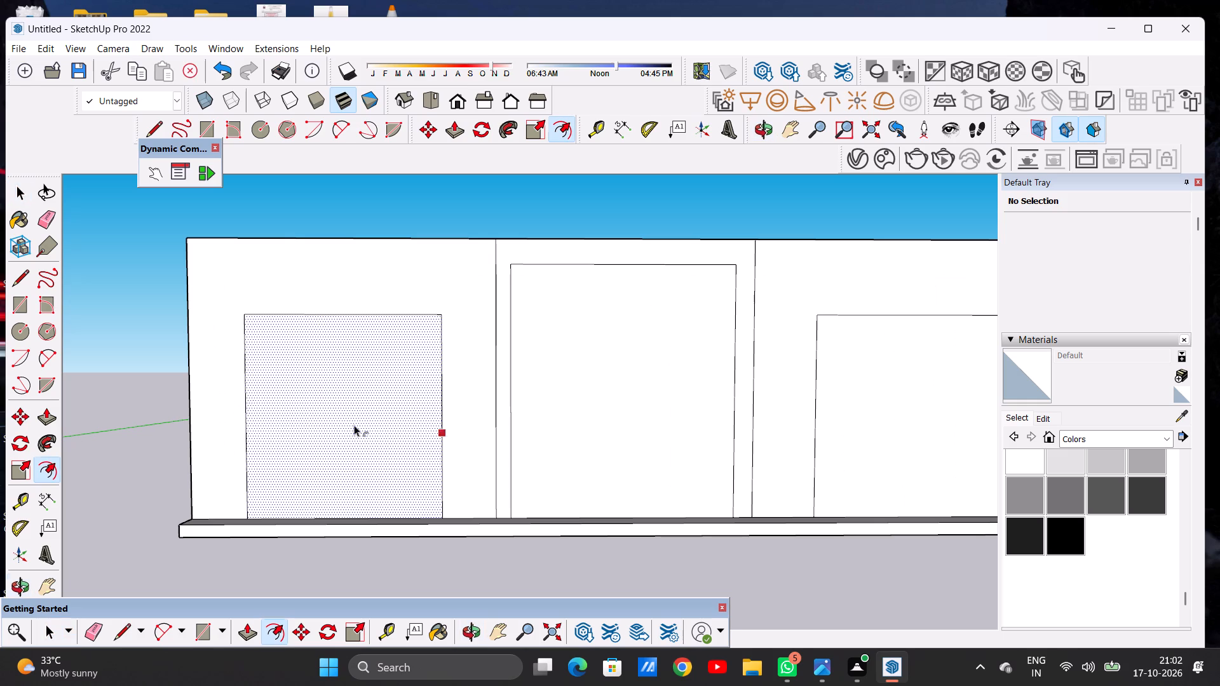
click(316, 321)
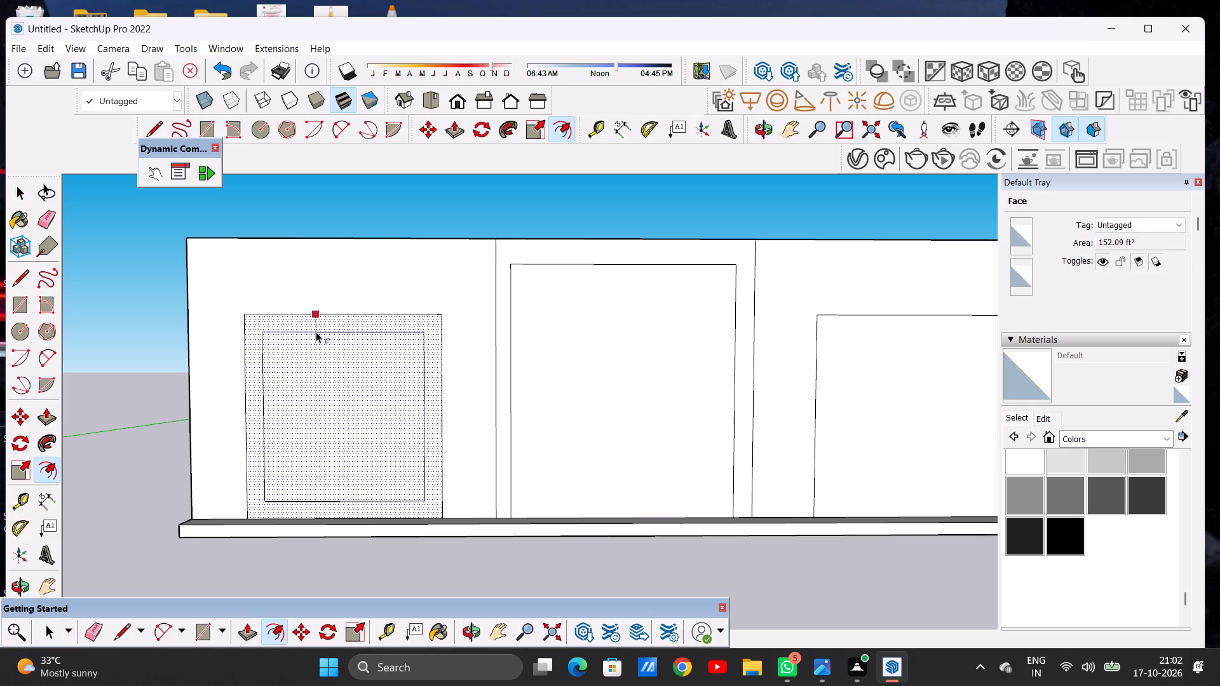
click(314, 332)
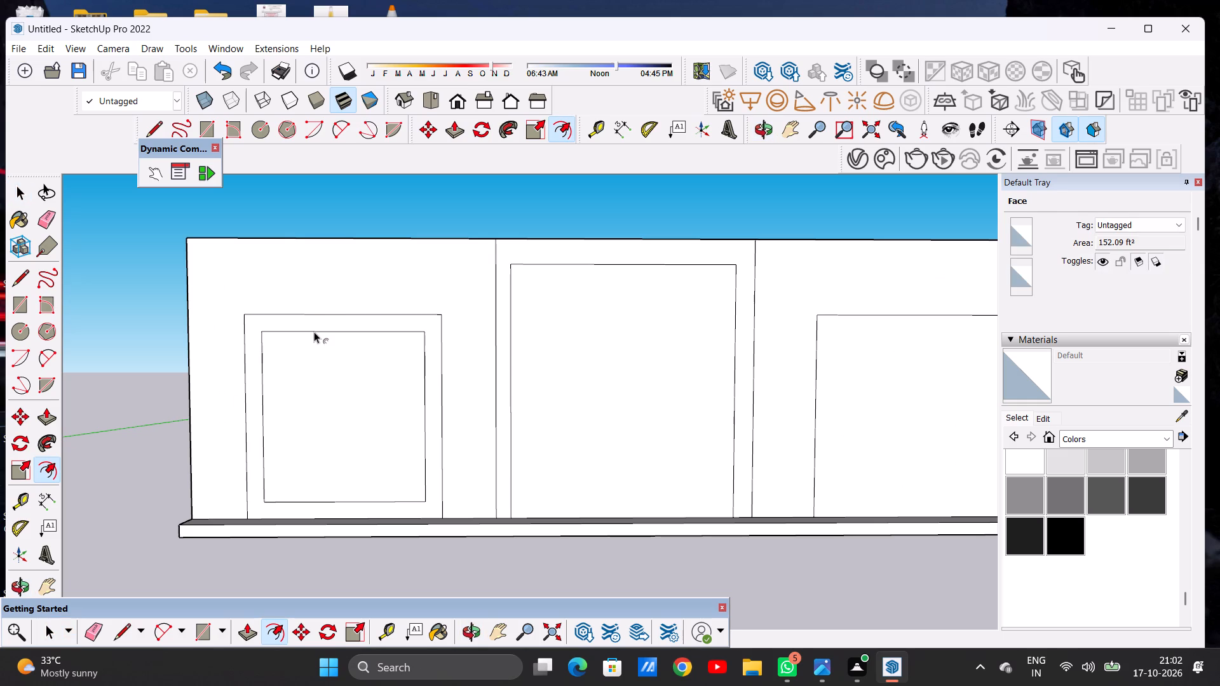
key(space)
Draw two short vertical lines from the bottom corners of the left opening's inner outline down to the slab.
text(L)
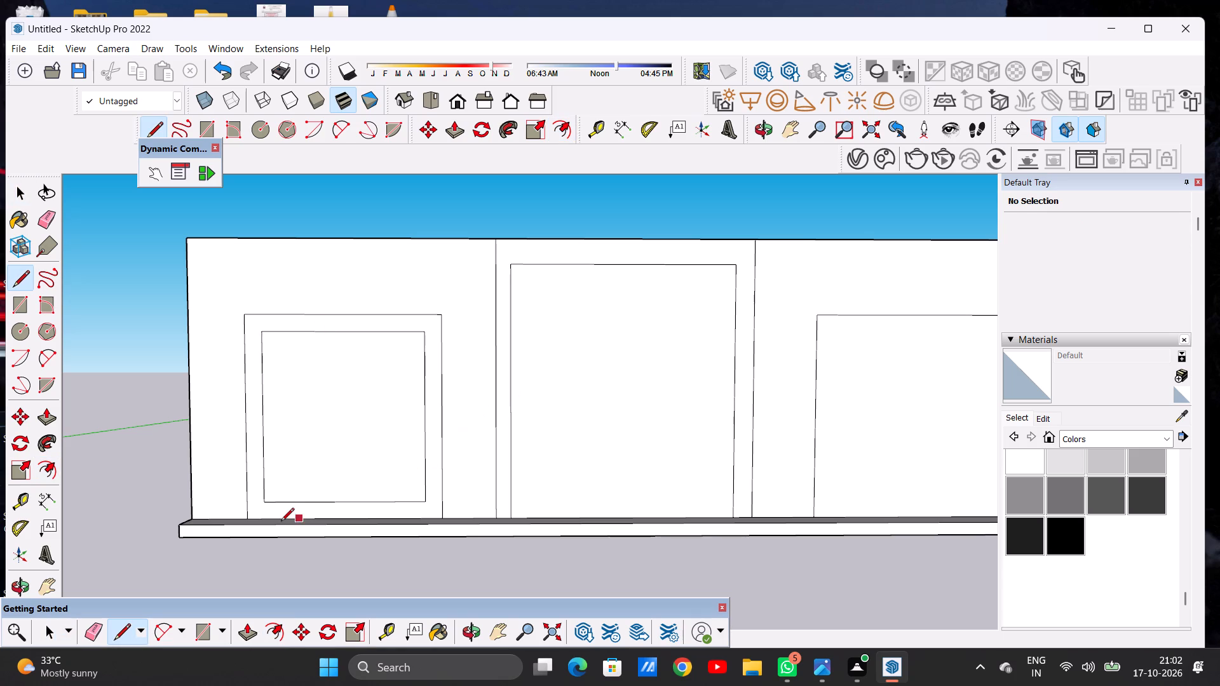
scroll(279, 523, up, 12)
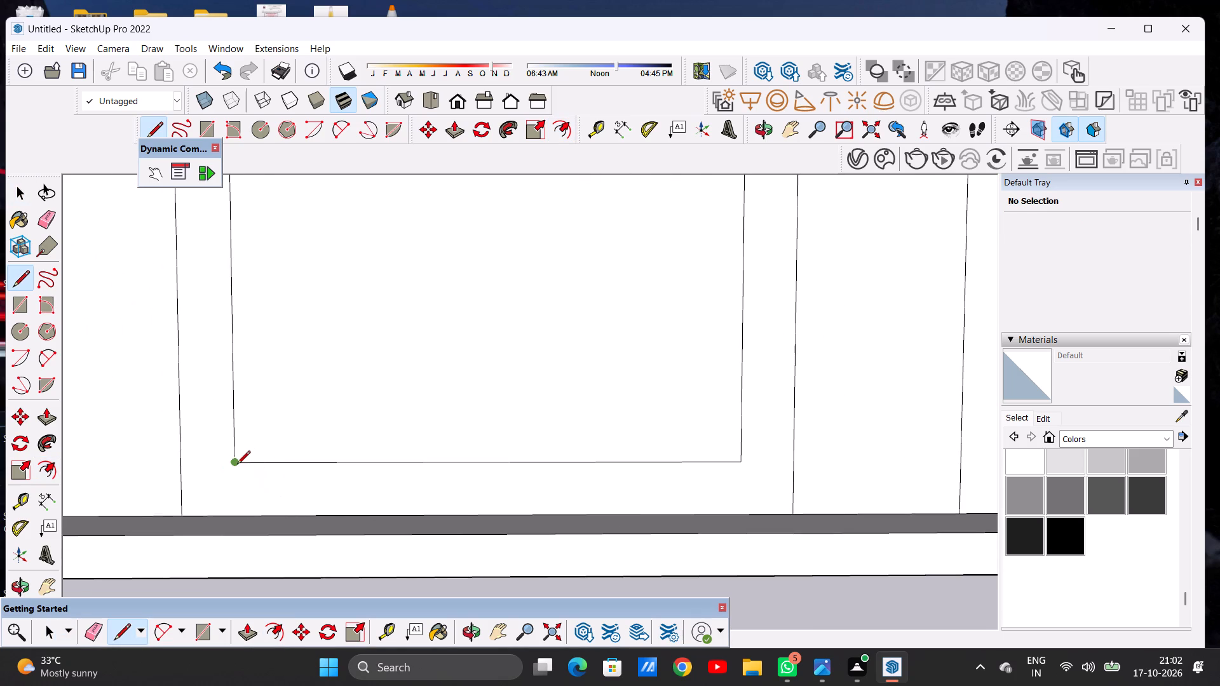
click(237, 465)
click(235, 518)
click(743, 465)
click(747, 512)
key(space)
Draw a small, wide rectangle just below the top edge of the left opening's inner outline, near its left corner.
scroll(442, 510, down, 14)
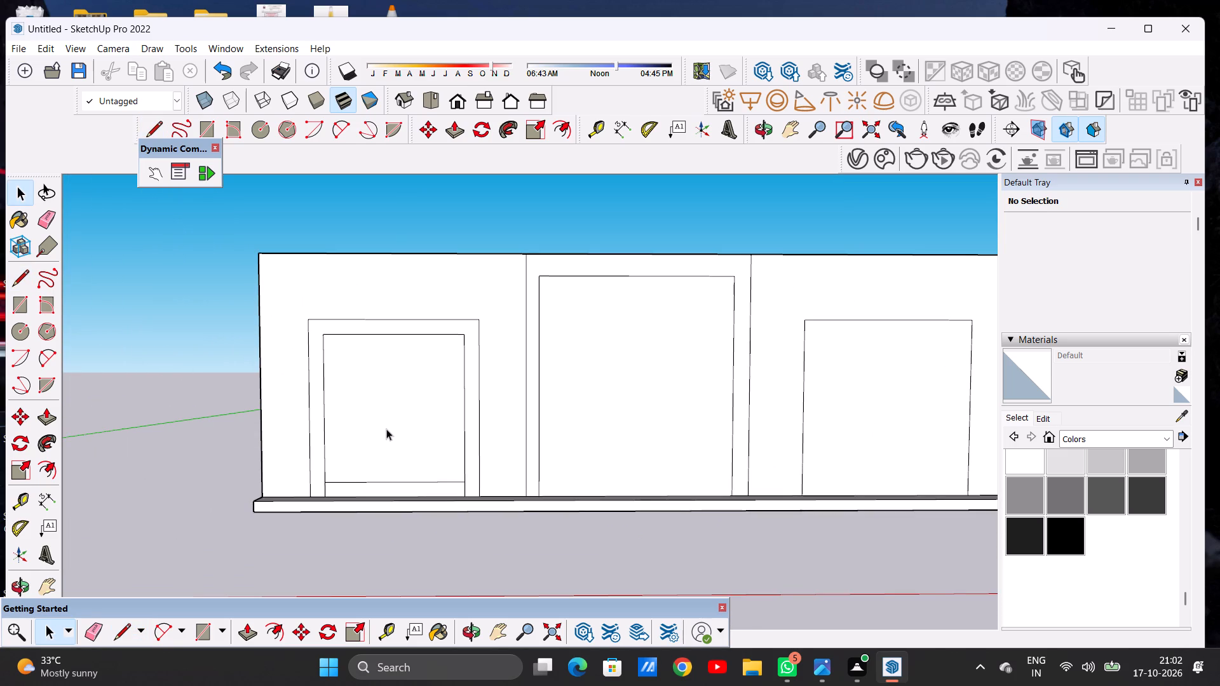
scroll(394, 427, up, 4)
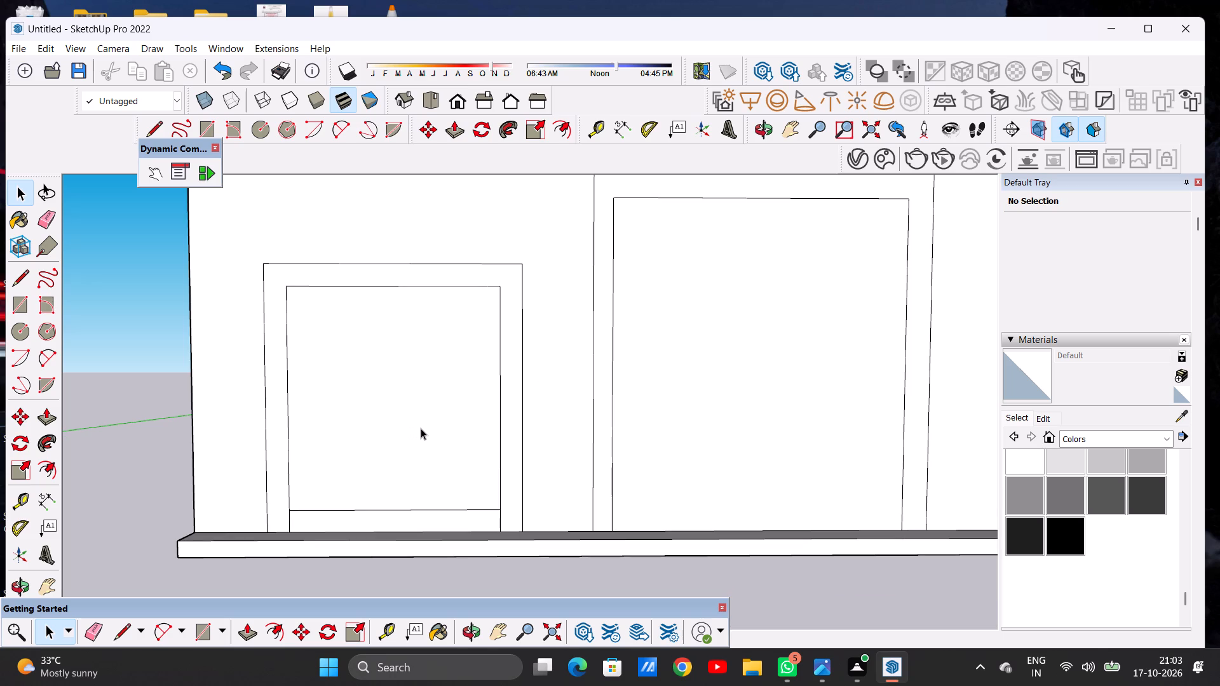
key(r)
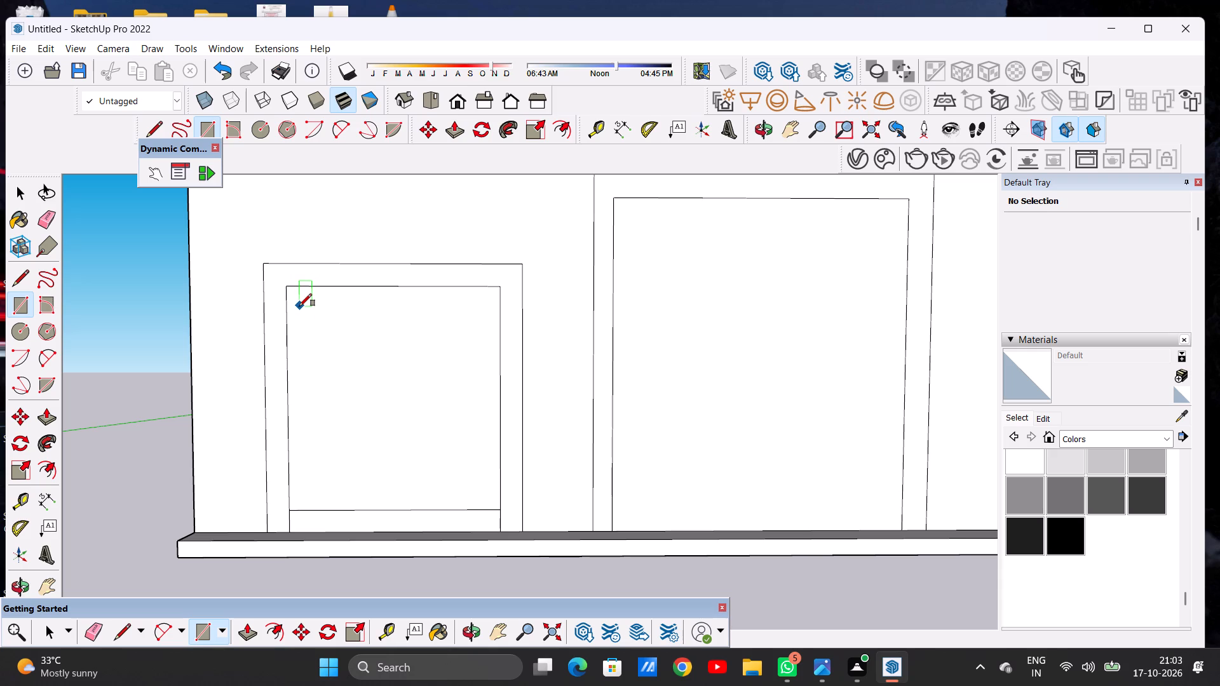
click(299, 306)
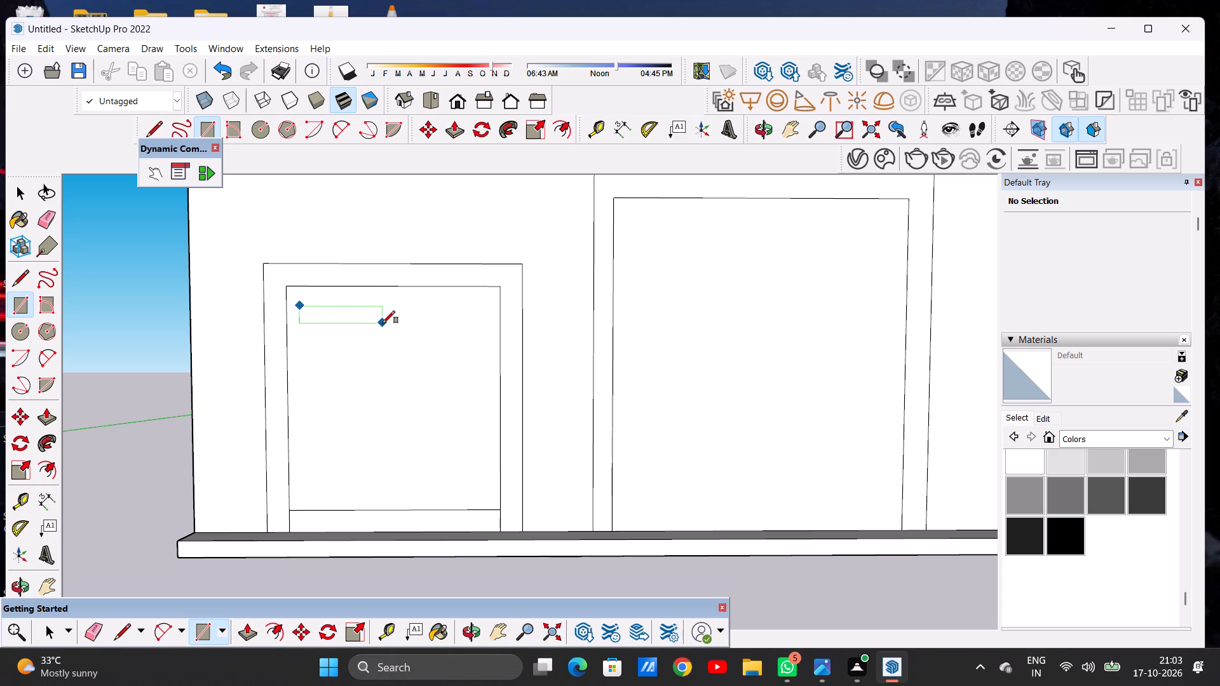
click(383, 323)
key(space)
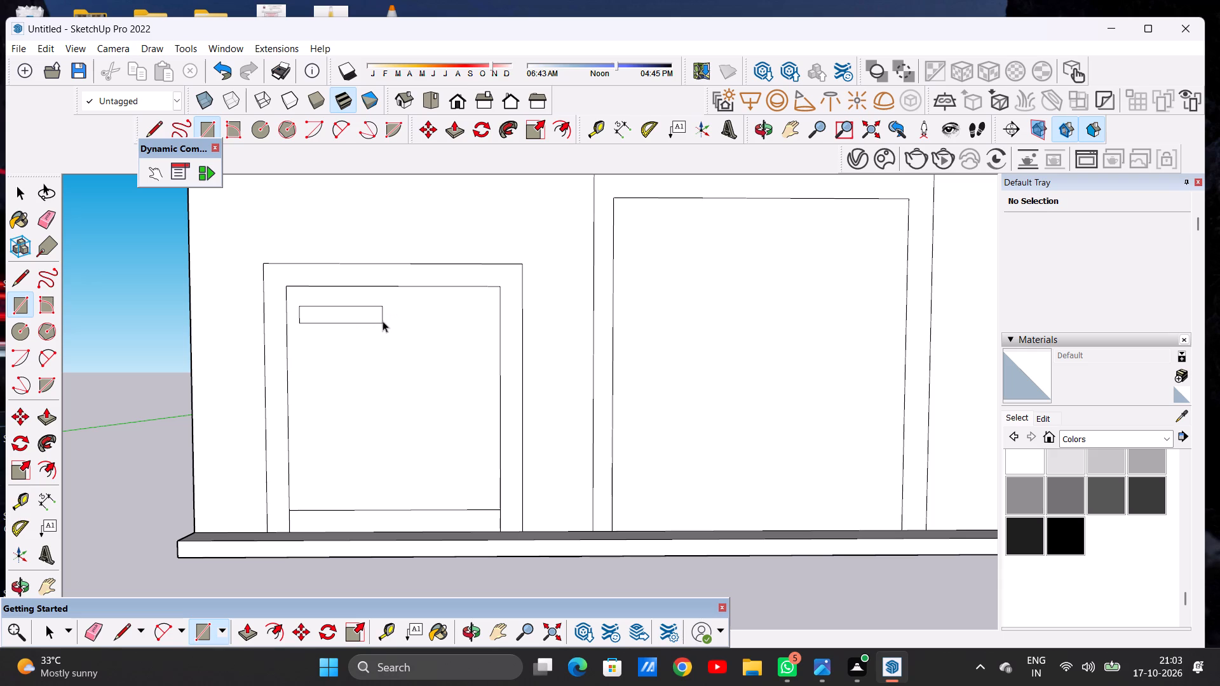
Copy the small rectangle, face and edges, horizontally to the right so two panels sit side by side within the inner outline.
double_click(377, 317)
key(m)
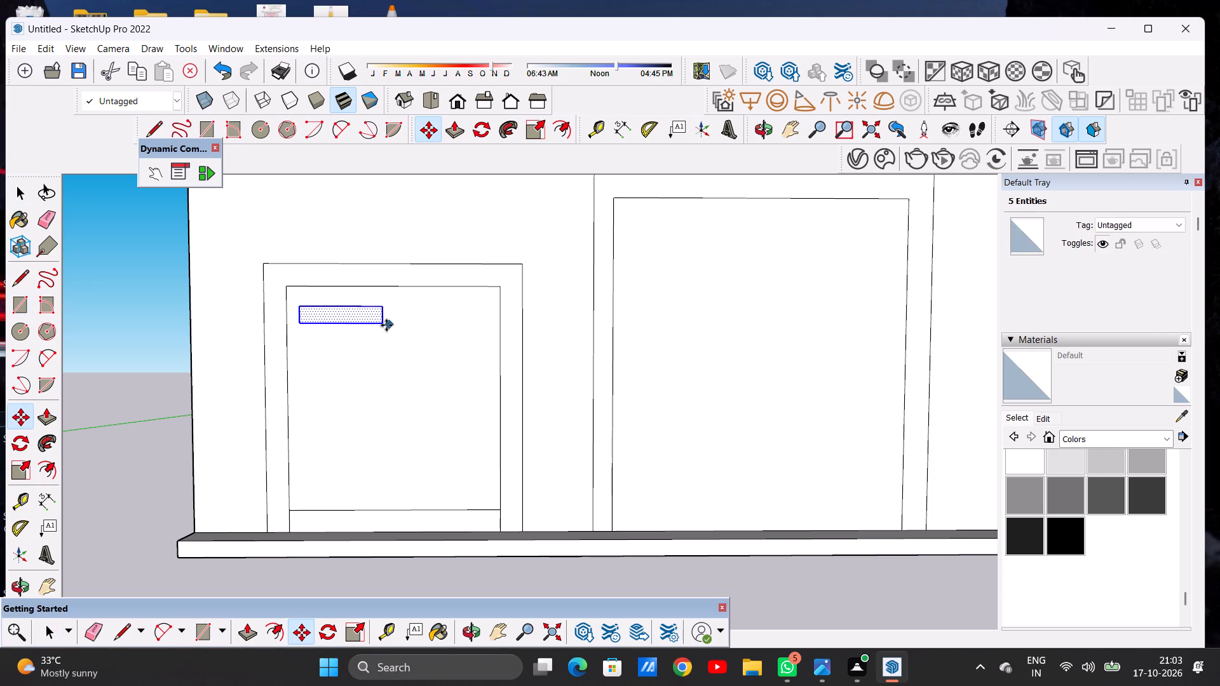
click(386, 325)
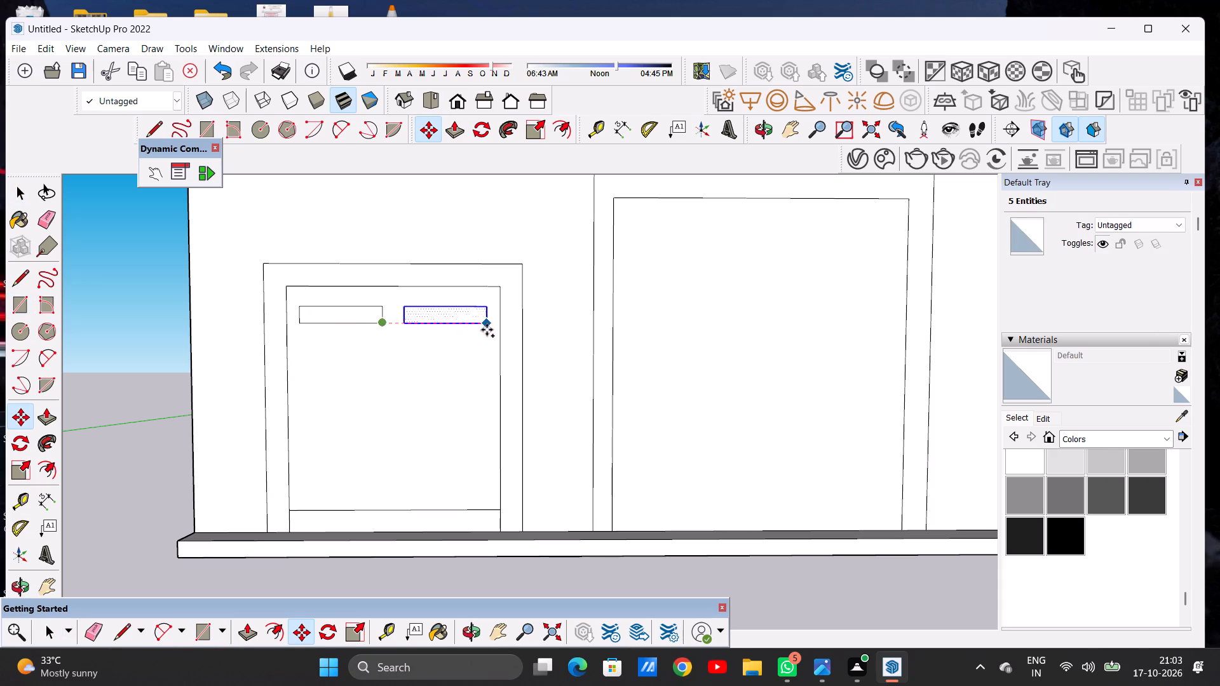
click(481, 330)
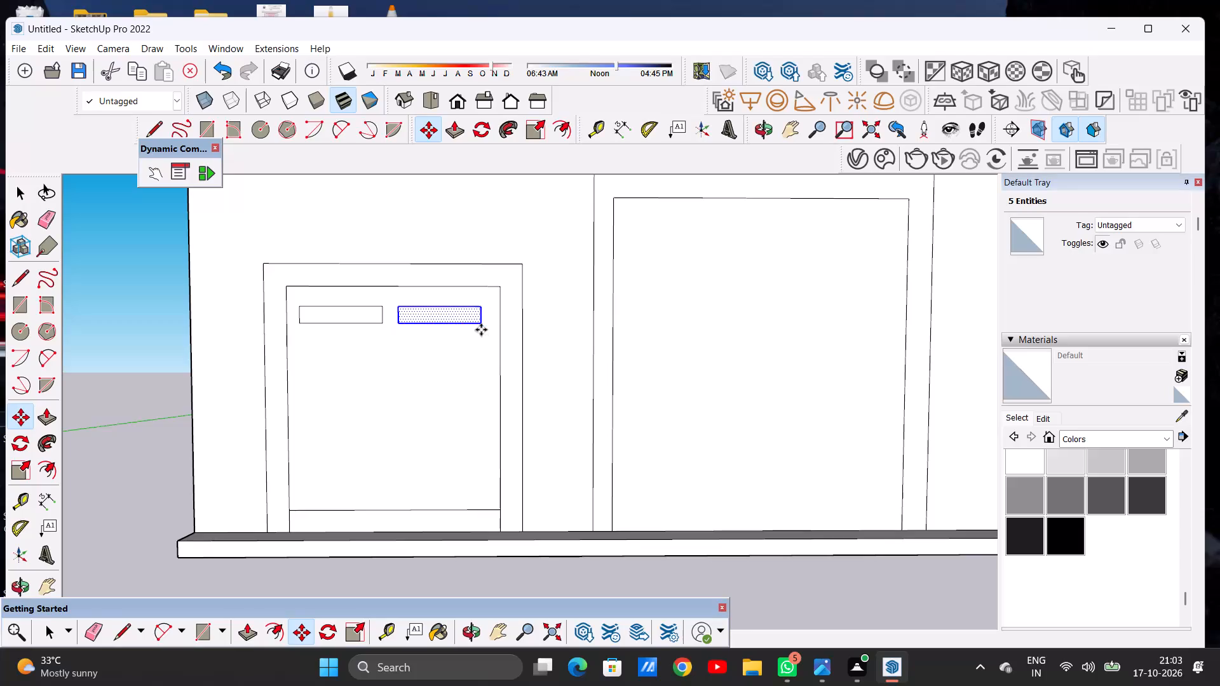
key(space)
key(space)
click(139, 341)
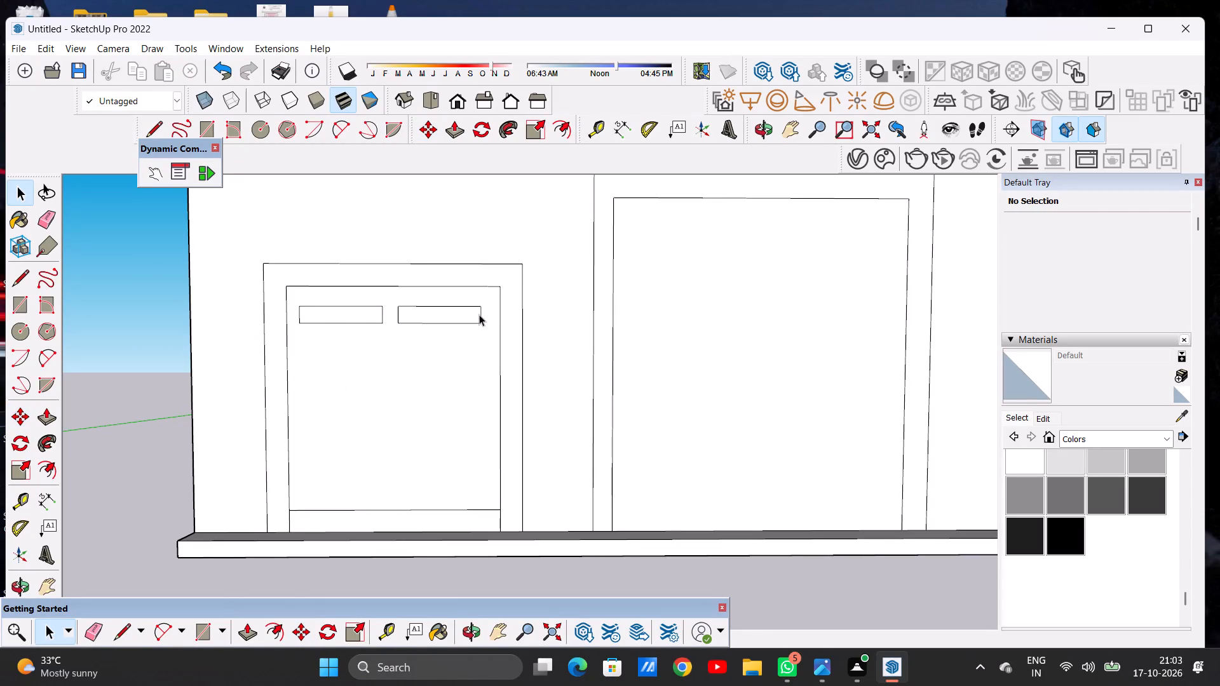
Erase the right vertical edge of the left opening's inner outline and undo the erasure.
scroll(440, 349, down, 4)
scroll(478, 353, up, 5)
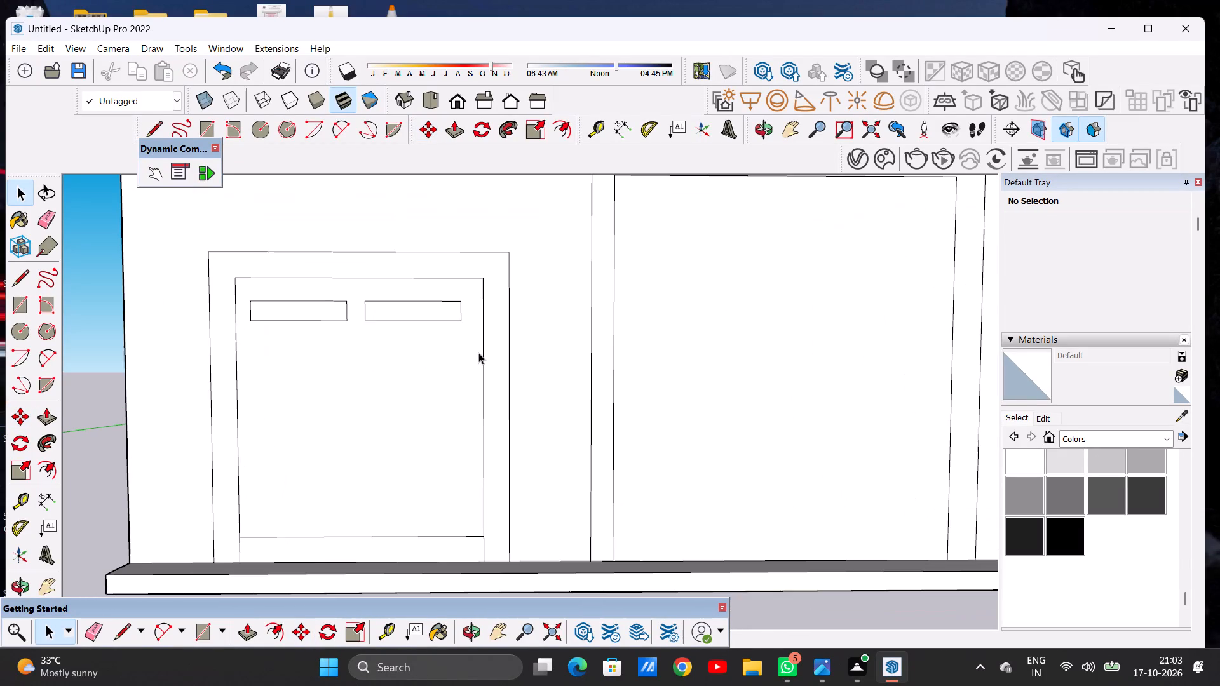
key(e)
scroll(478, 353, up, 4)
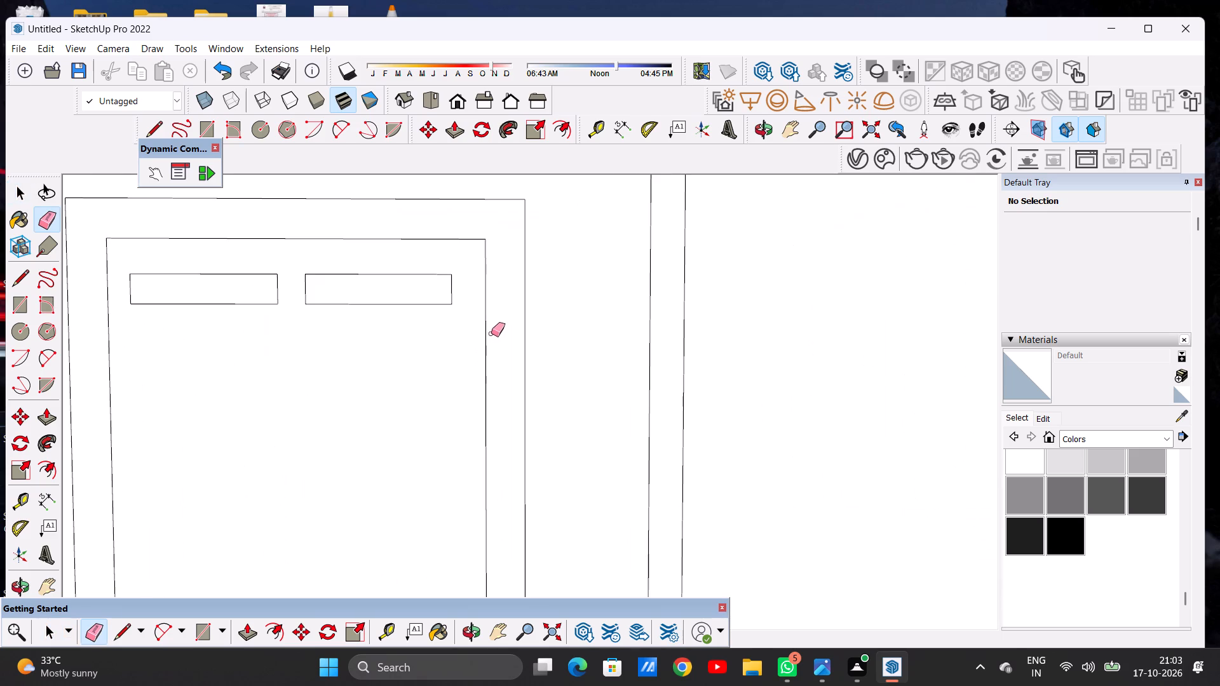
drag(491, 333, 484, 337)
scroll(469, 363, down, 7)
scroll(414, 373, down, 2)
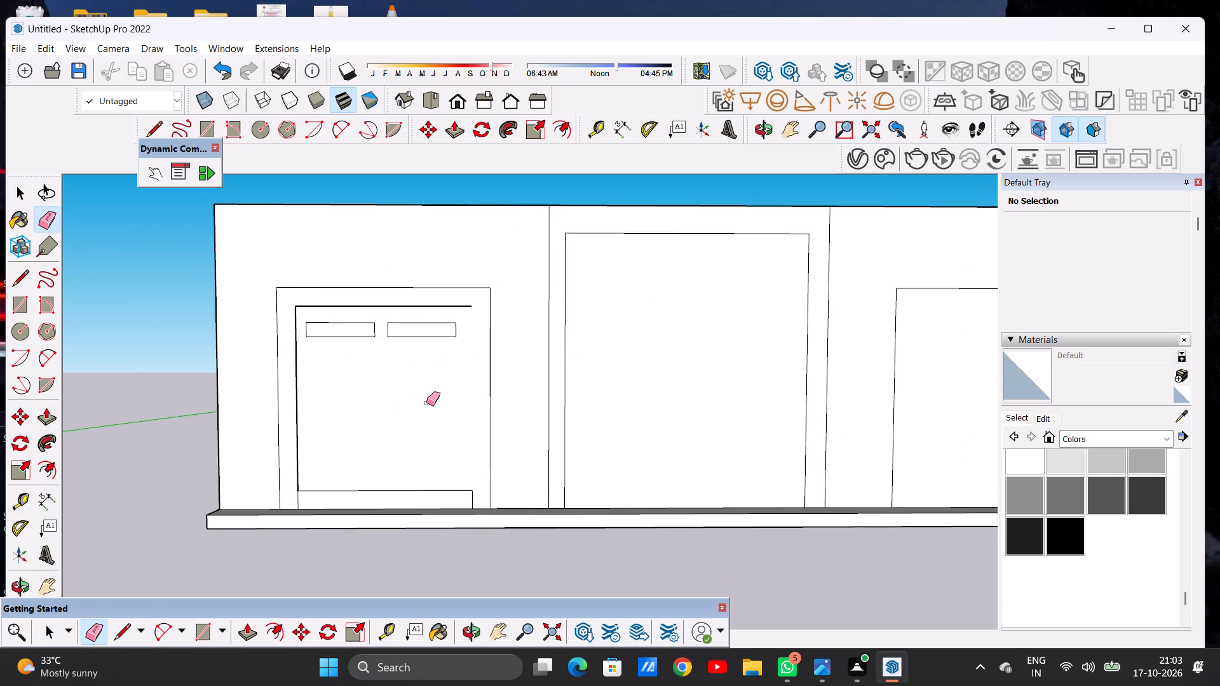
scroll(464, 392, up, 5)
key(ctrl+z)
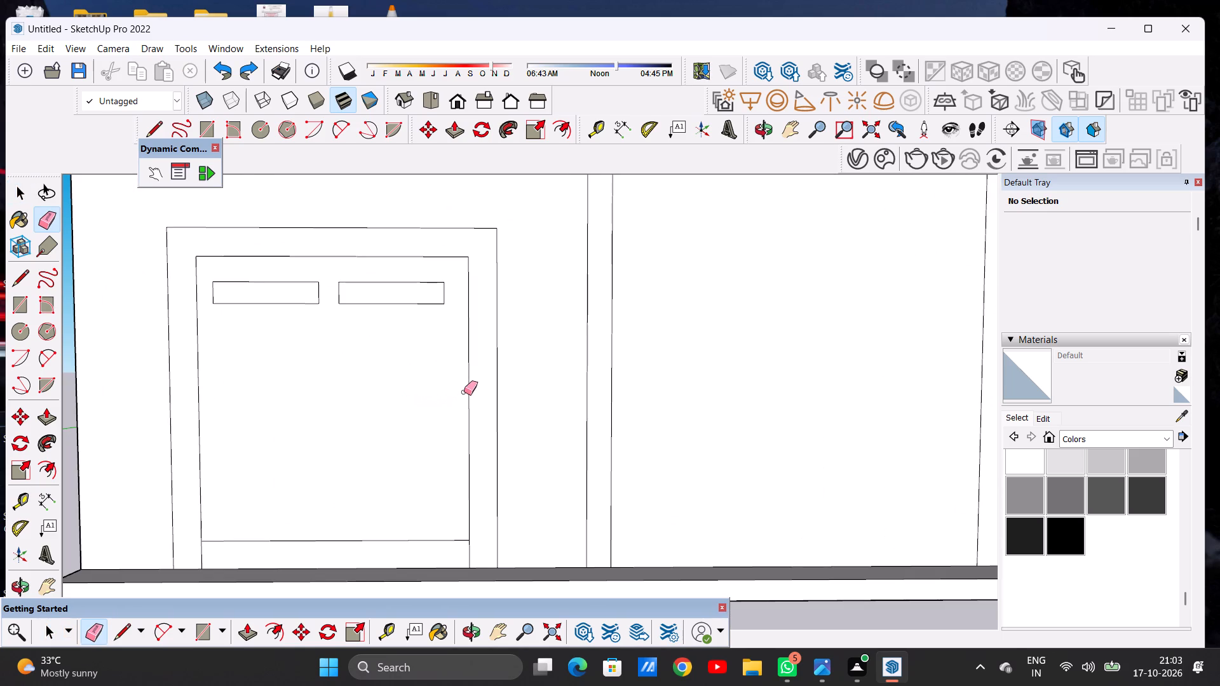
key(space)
Draw a three-sided outline rising from the slab, midway between the left opening's outer and inner outlines.
key(l)
scroll(329, 418, down, 3)
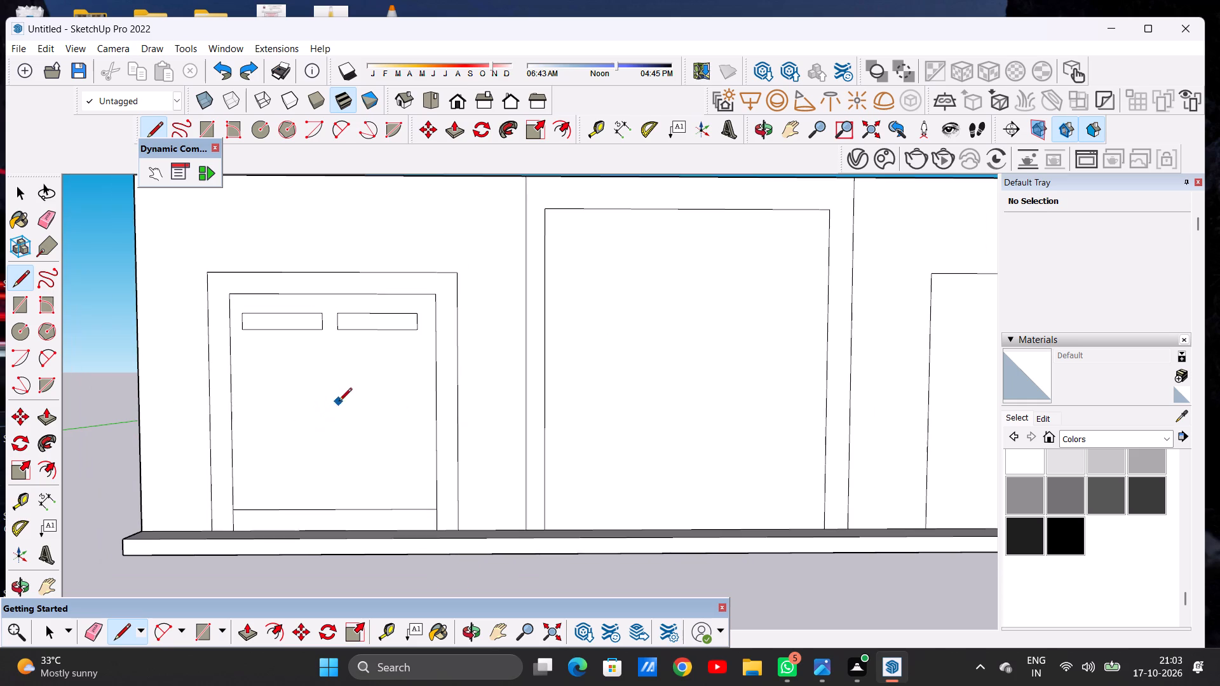
scroll(248, 501, up, 9)
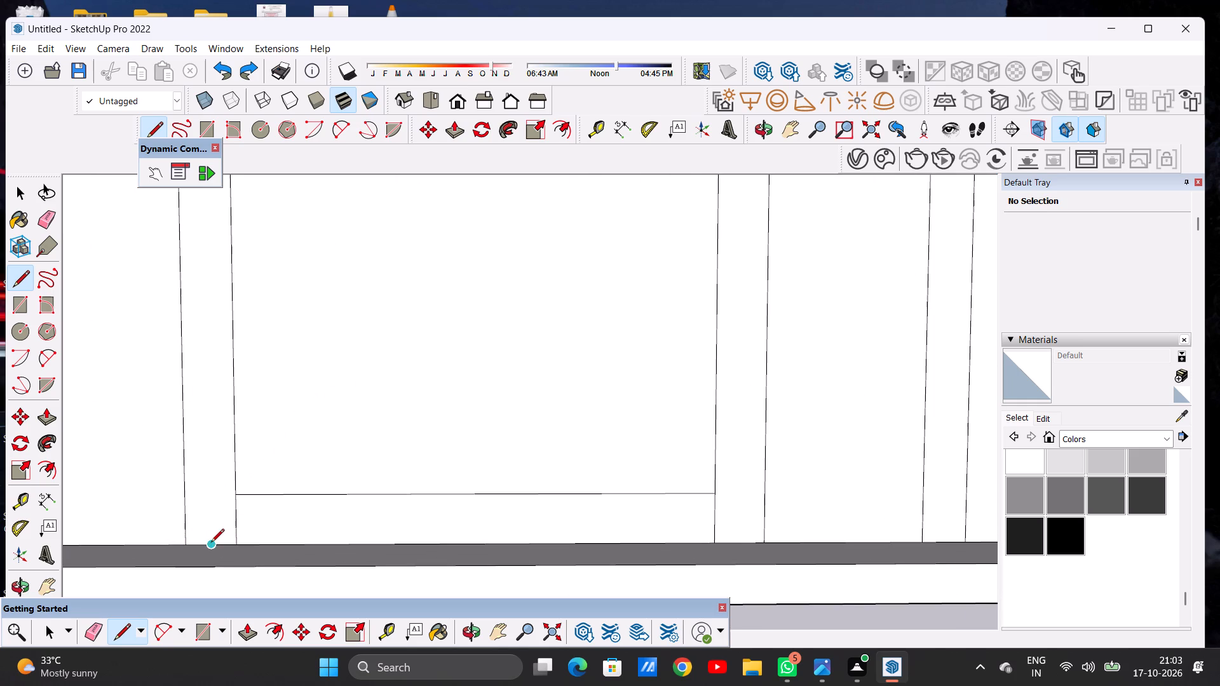
click(212, 543)
scroll(231, 447, down, 6)
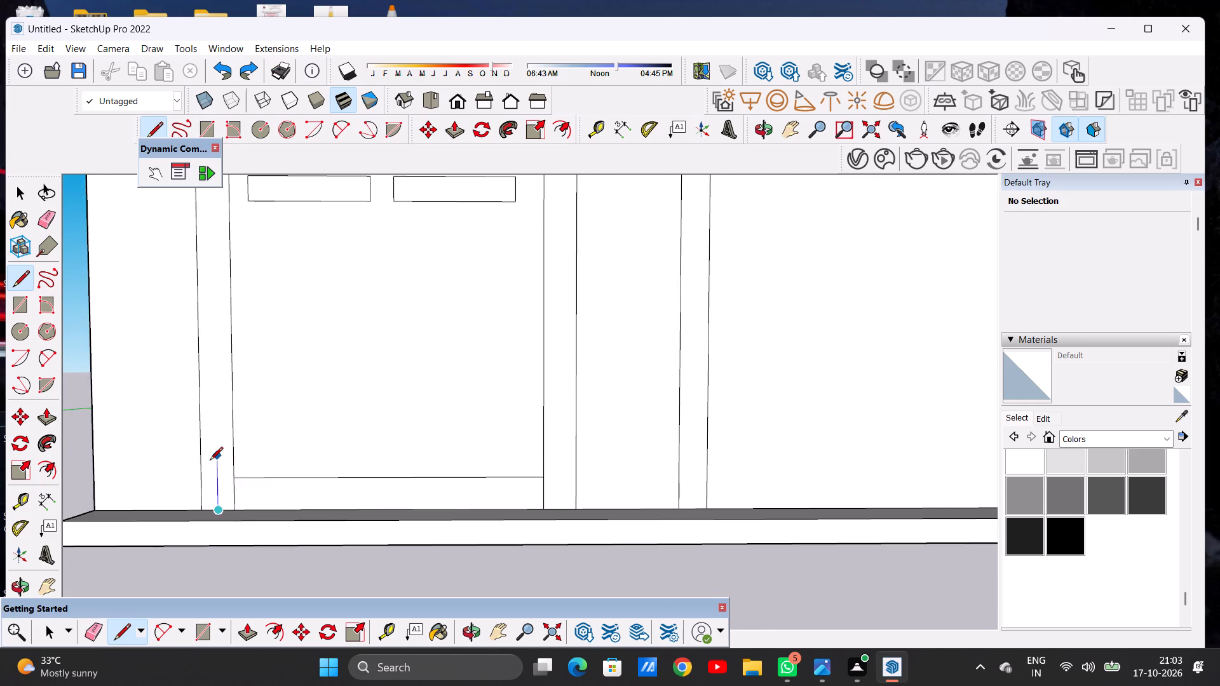
scroll(210, 461, down, 7)
scroll(210, 287, up, 8)
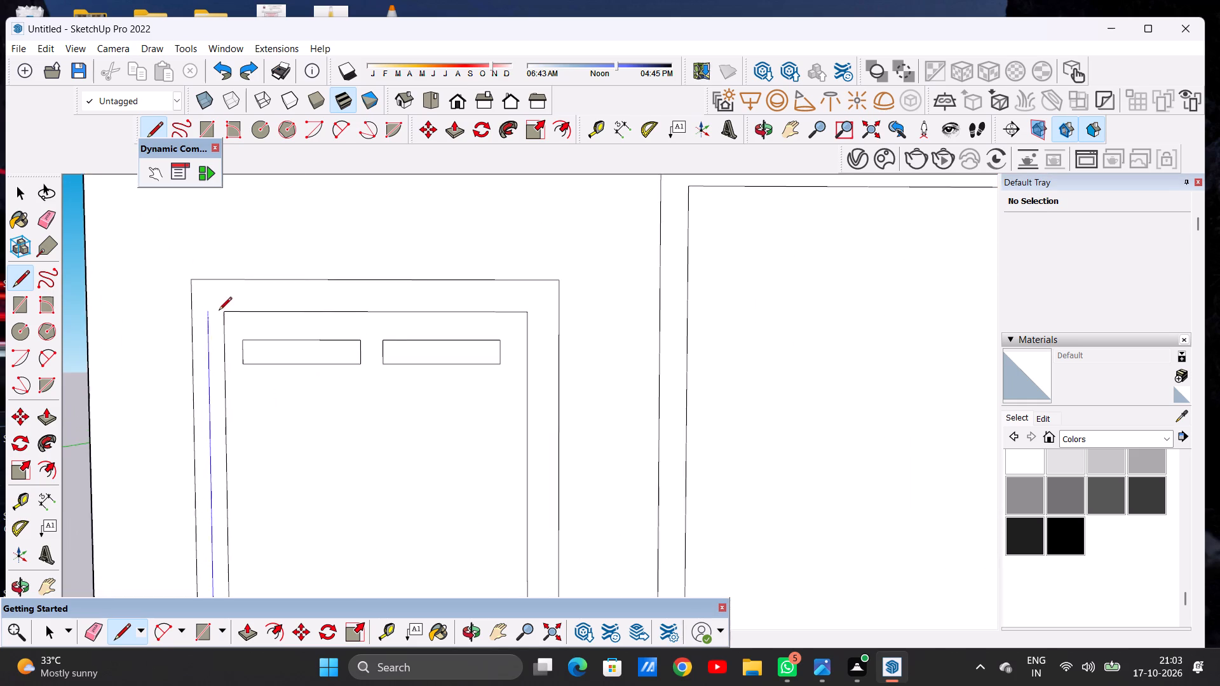
scroll(219, 311, up, 3)
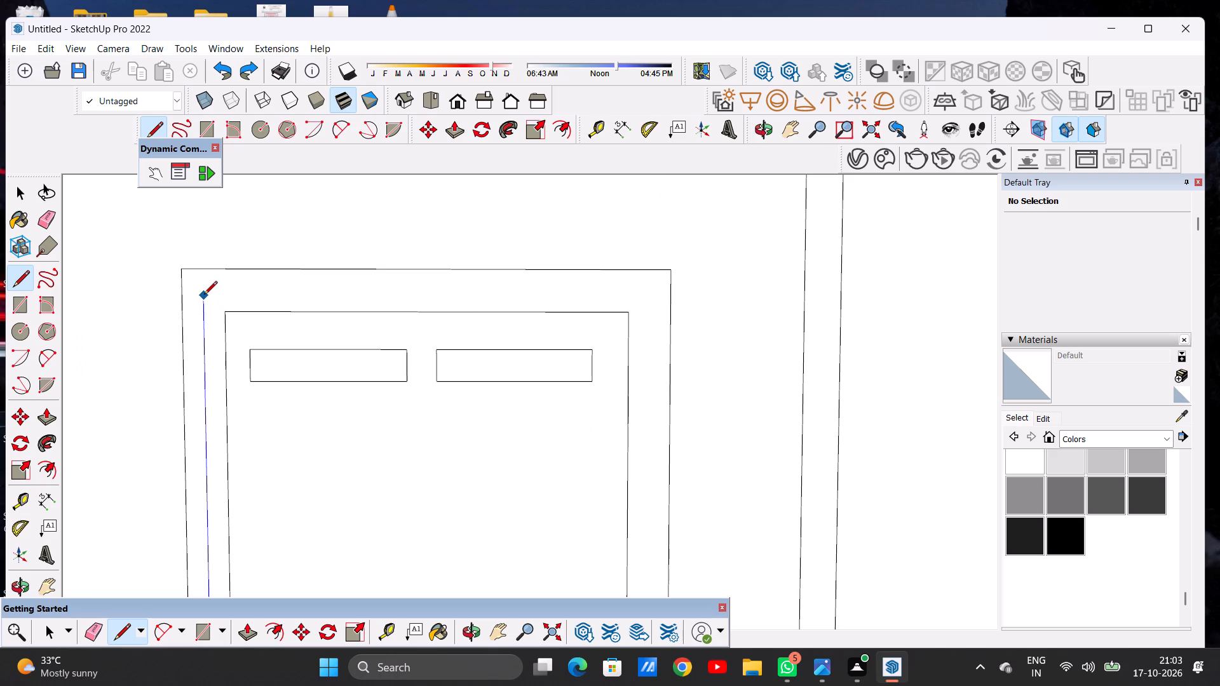
click(204, 295)
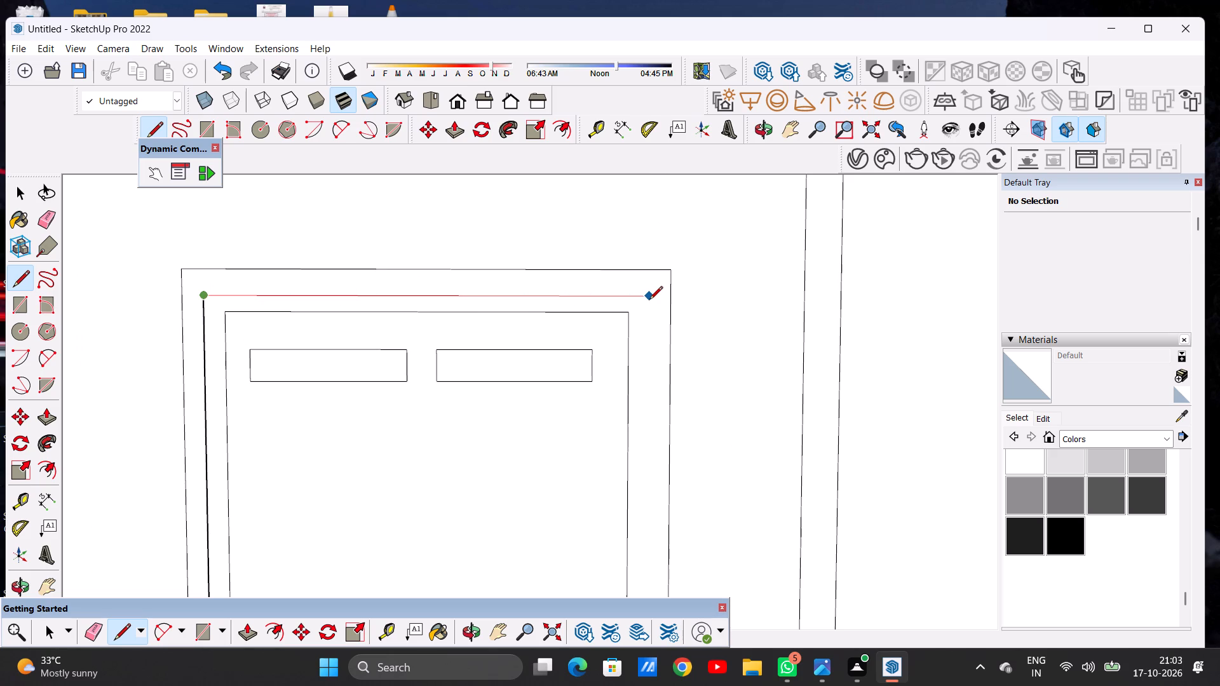
click(649, 300)
scroll(653, 314, down, 13)
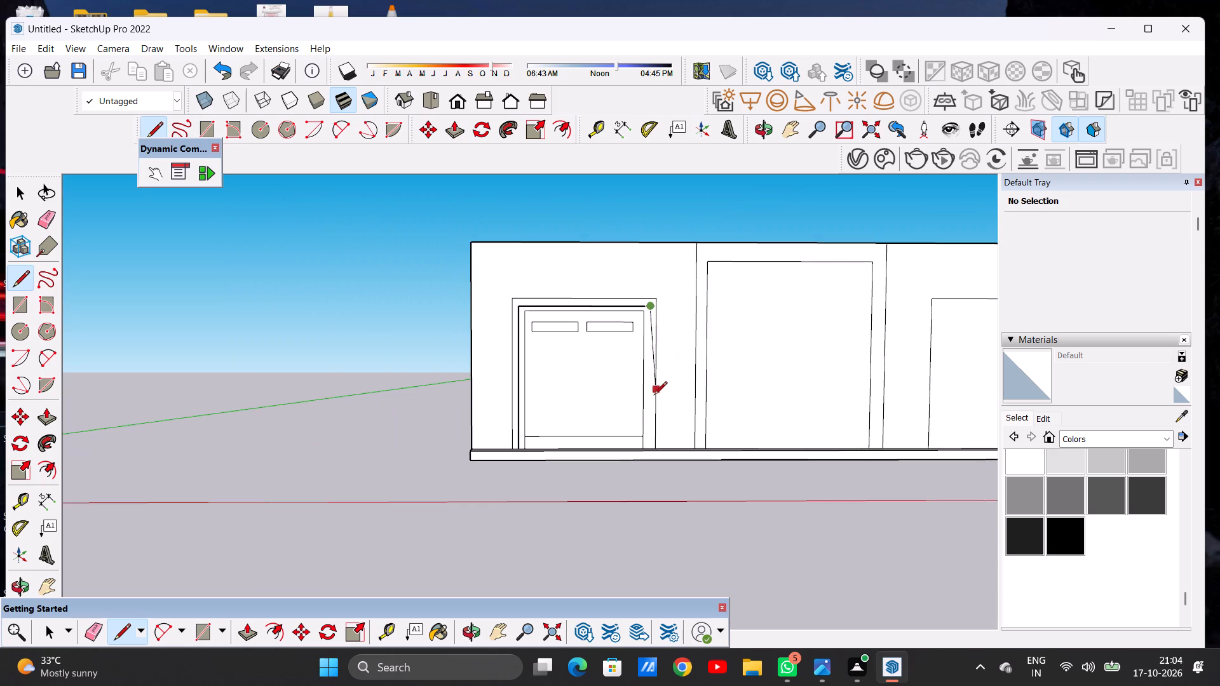
scroll(651, 400, up, 9)
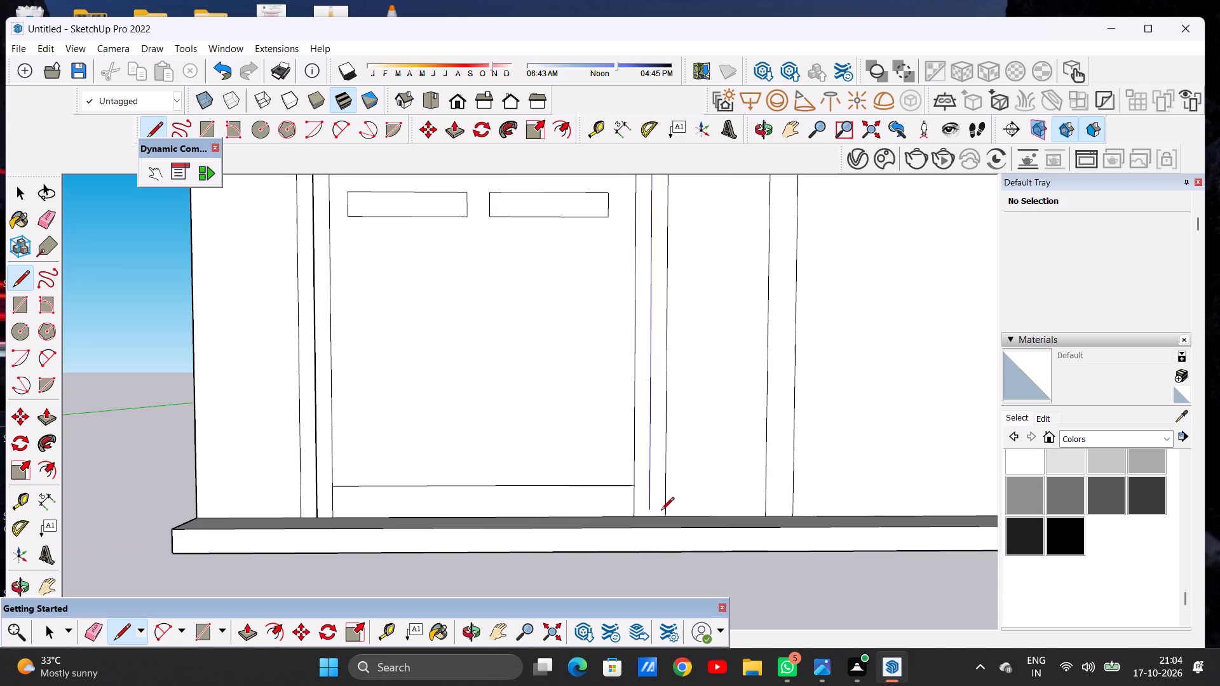
click(651, 517)
key(space)
Erase the right, left and top edges of the left opening's innermost outline, keeping the new outline around it.
key(e)
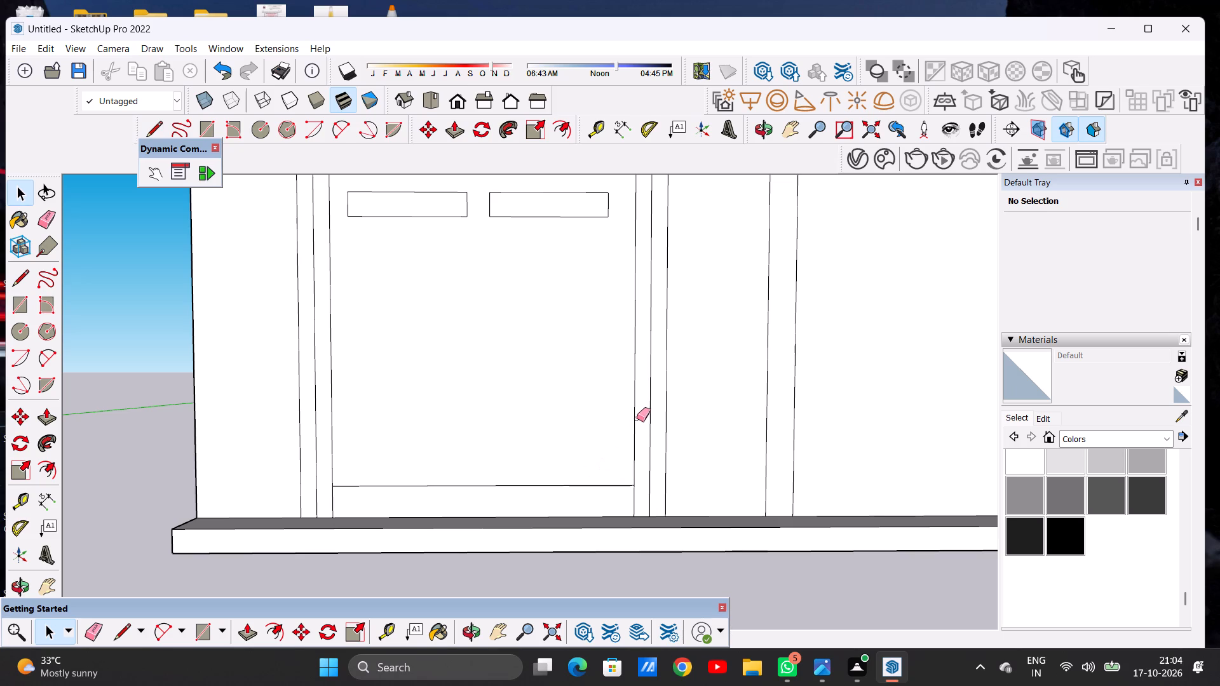
drag(636, 416, 624, 417)
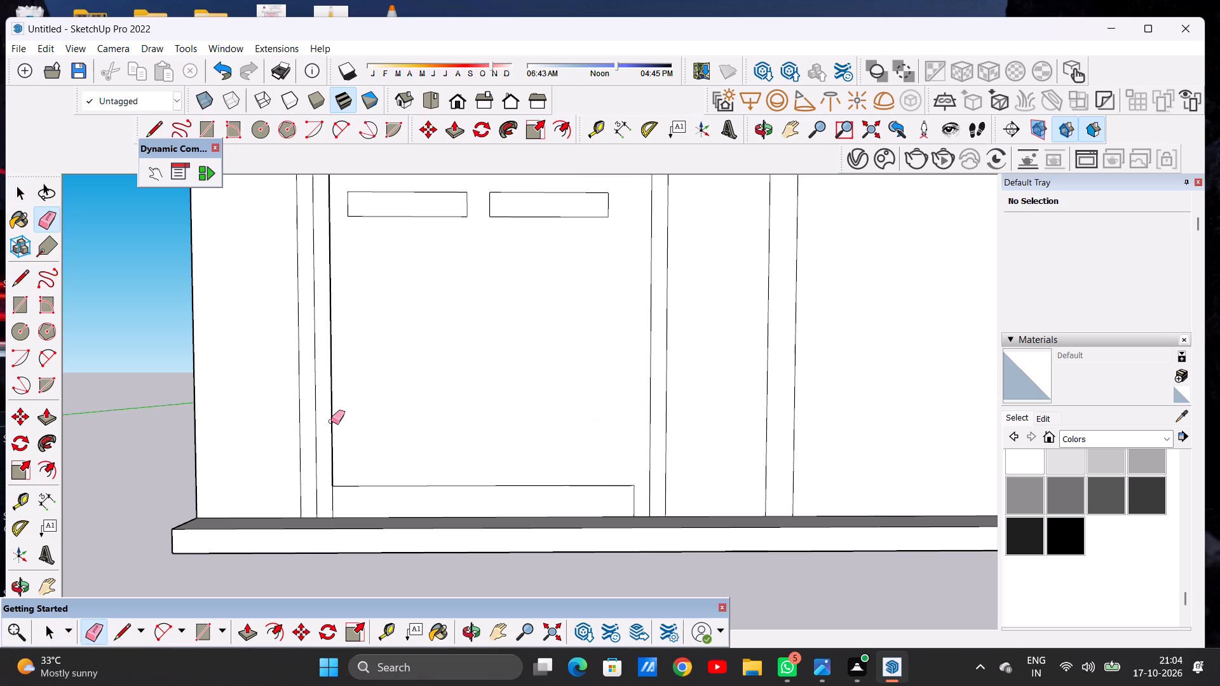
click(330, 421)
scroll(363, 434, down, 7)
scroll(444, 275, up, 5)
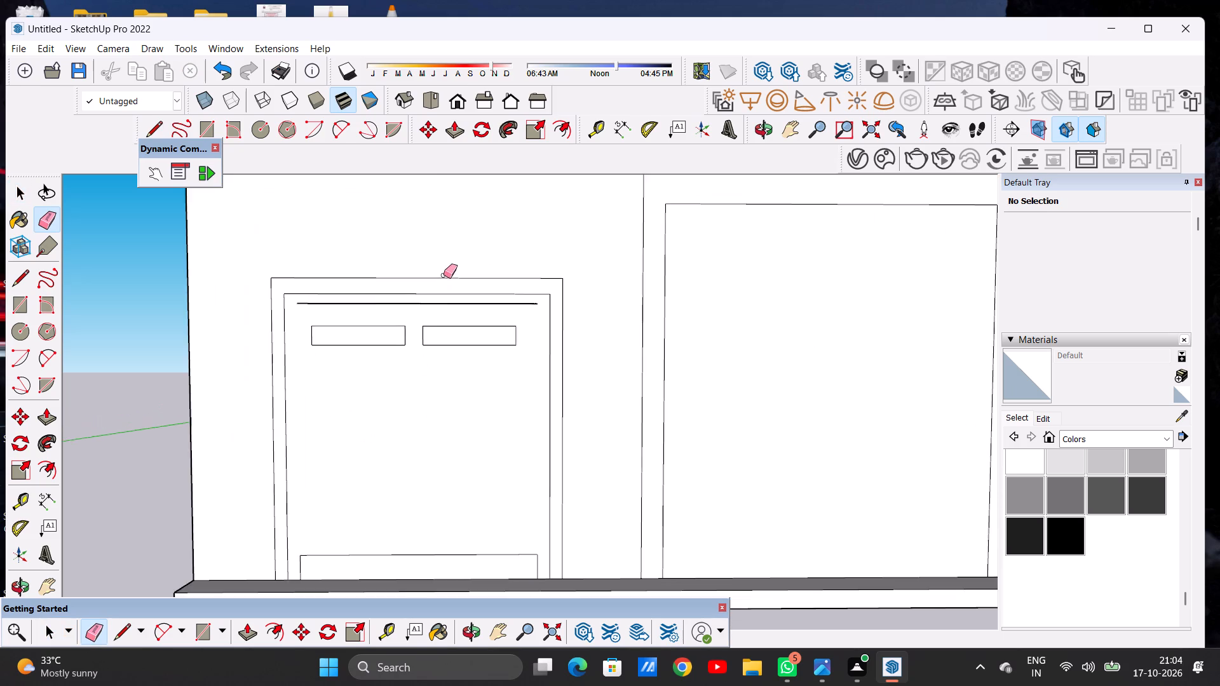
scroll(436, 307, up, 8)
click(429, 306)
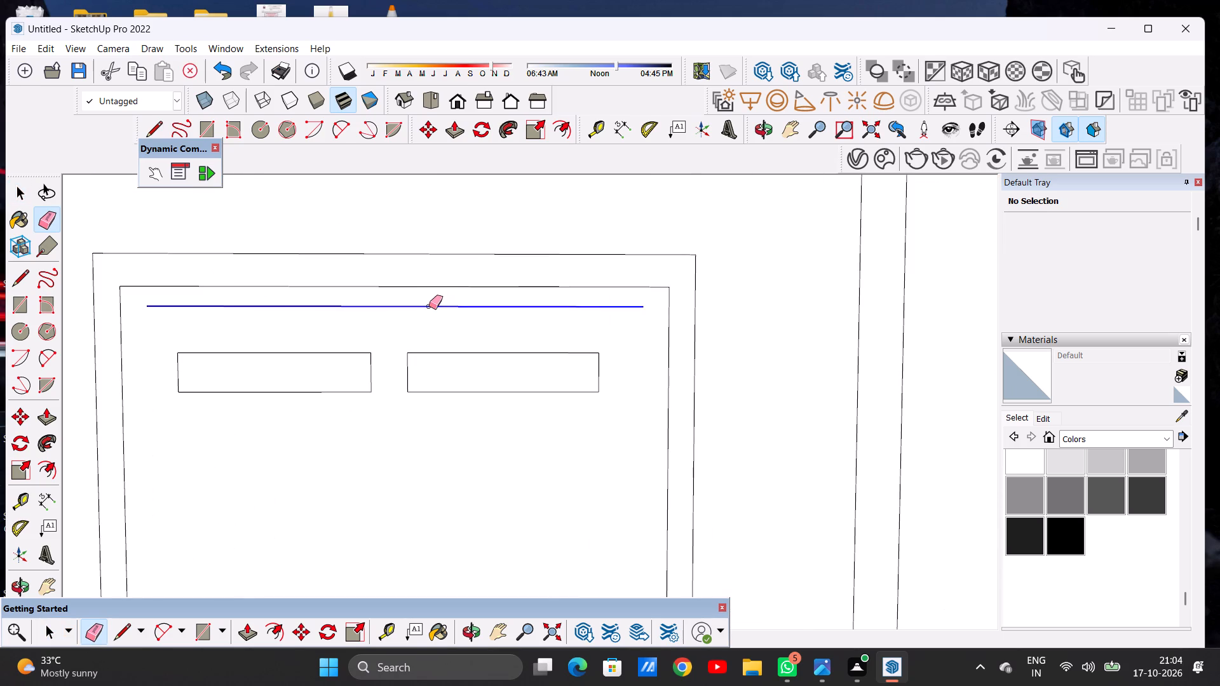
Erase the top, right and left edges of the low, wide rectangle at the base of the left opening.
scroll(447, 333, down, 12)
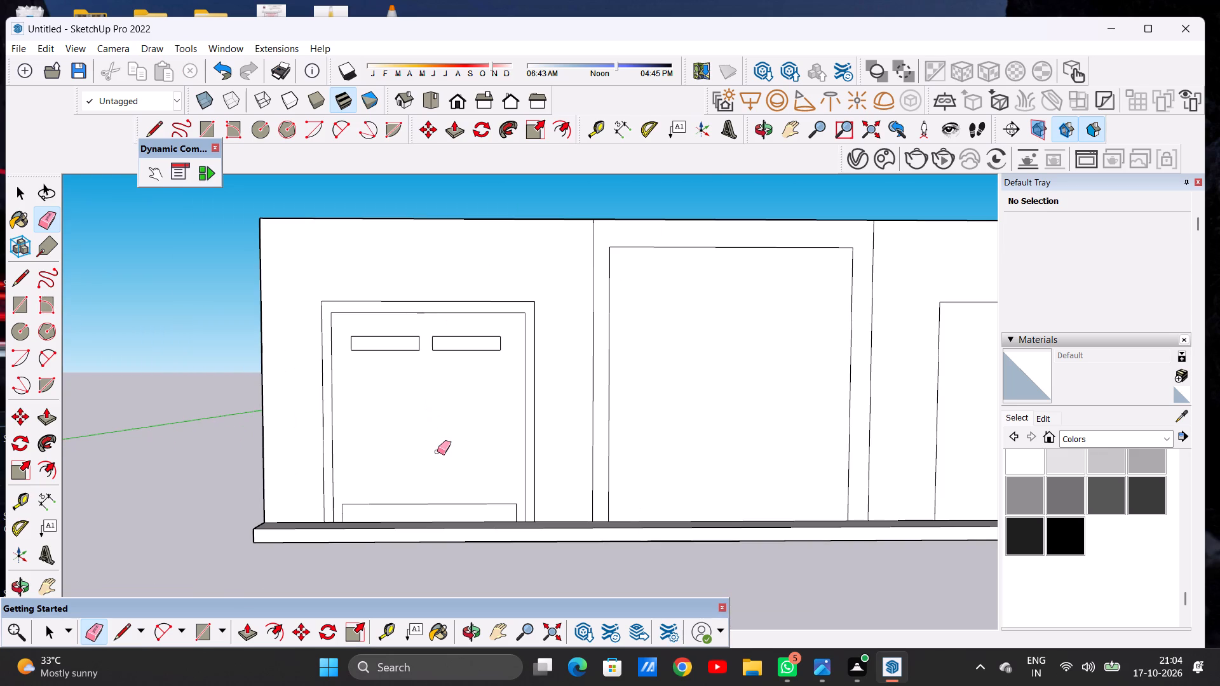
scroll(473, 502, up, 11)
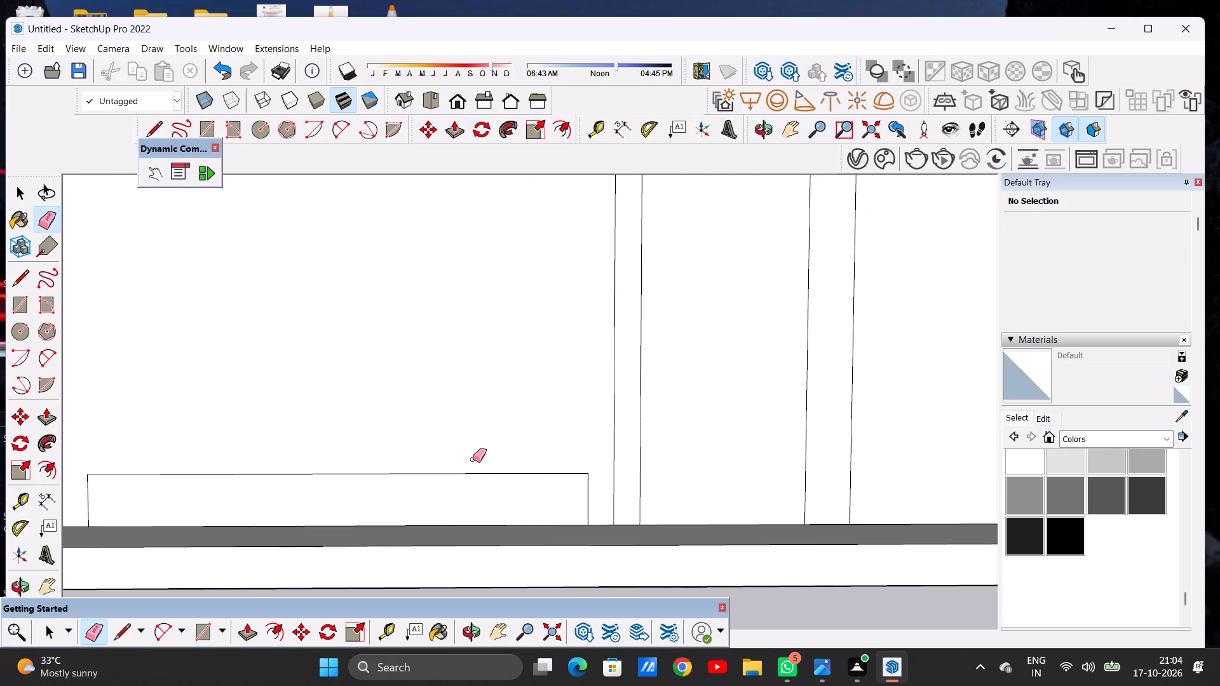
drag(474, 465, 480, 480)
drag(592, 495, 578, 494)
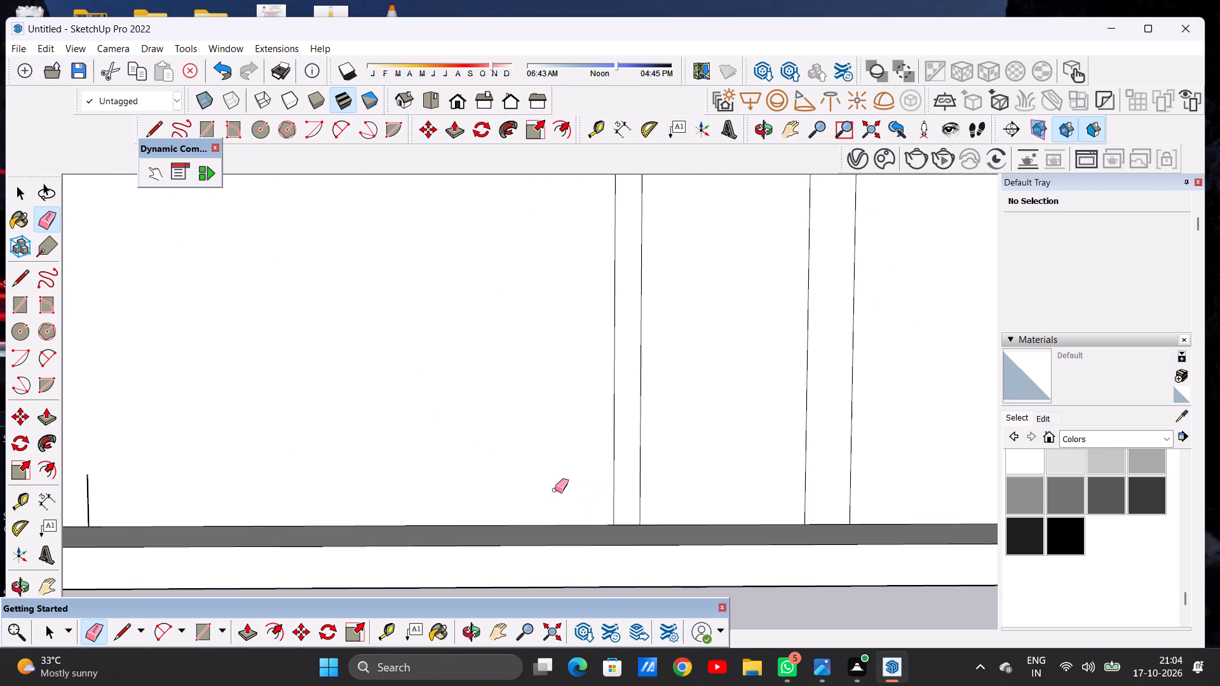
scroll(482, 484, down, 5)
scroll(315, 502, down, 1)
scroll(315, 502, up, 9)
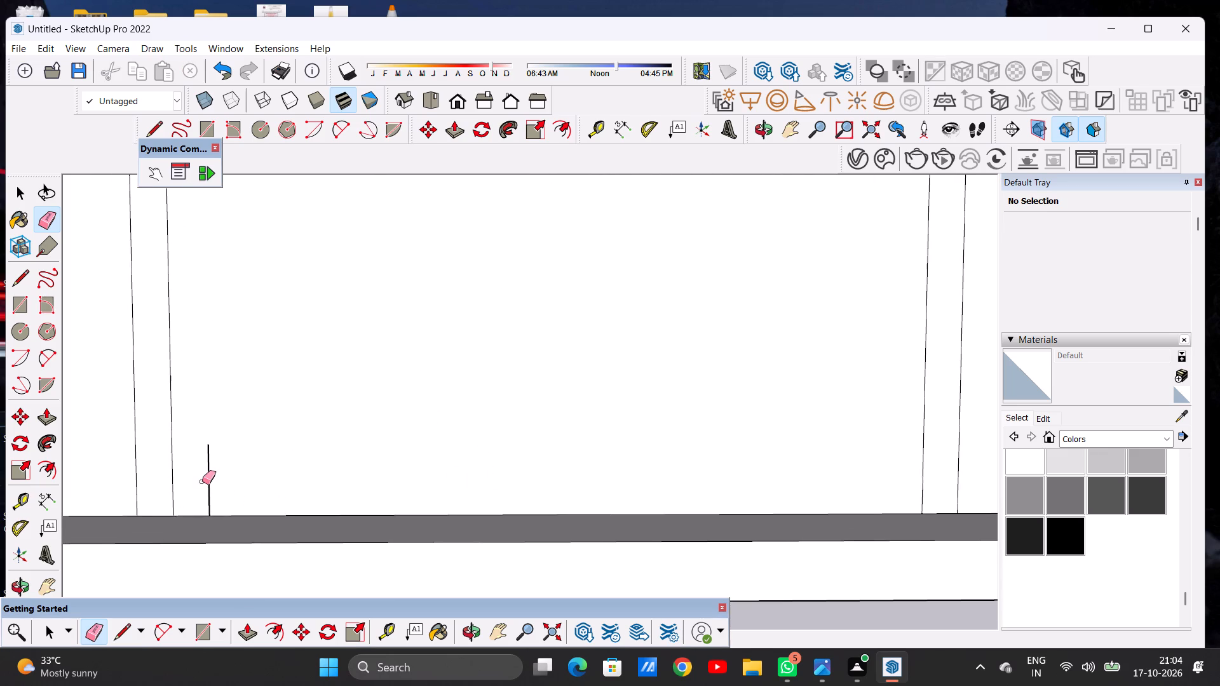
drag(217, 483, 223, 483)
click(210, 482)
key(space)
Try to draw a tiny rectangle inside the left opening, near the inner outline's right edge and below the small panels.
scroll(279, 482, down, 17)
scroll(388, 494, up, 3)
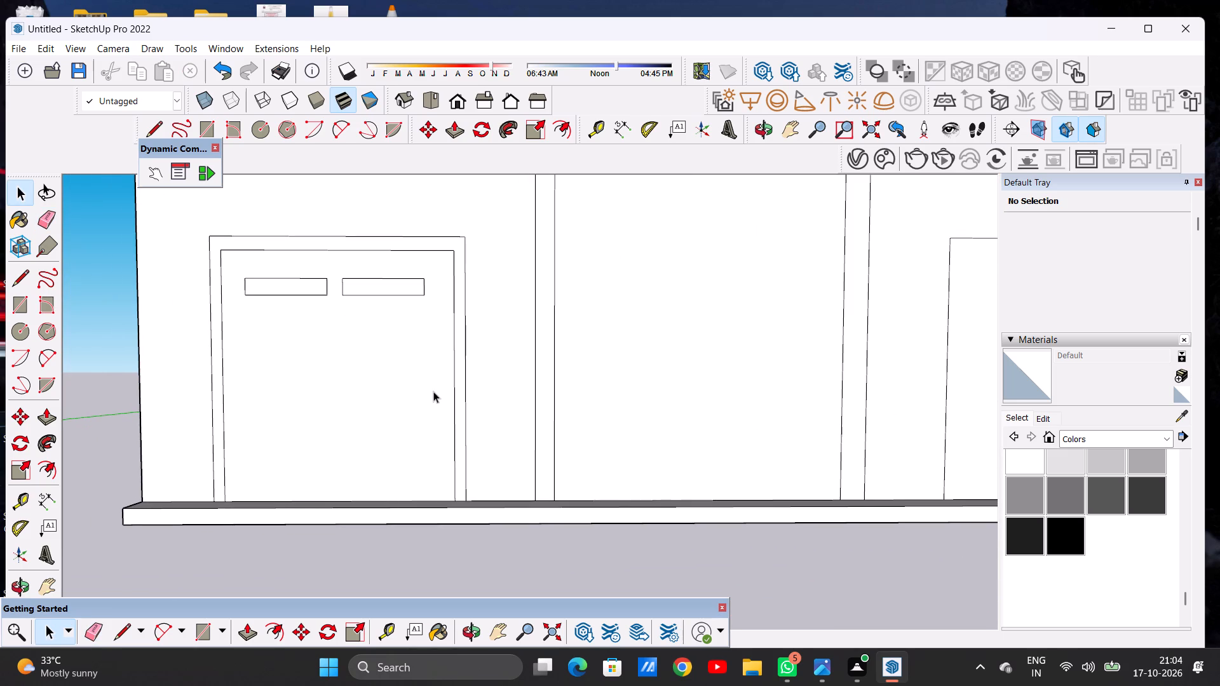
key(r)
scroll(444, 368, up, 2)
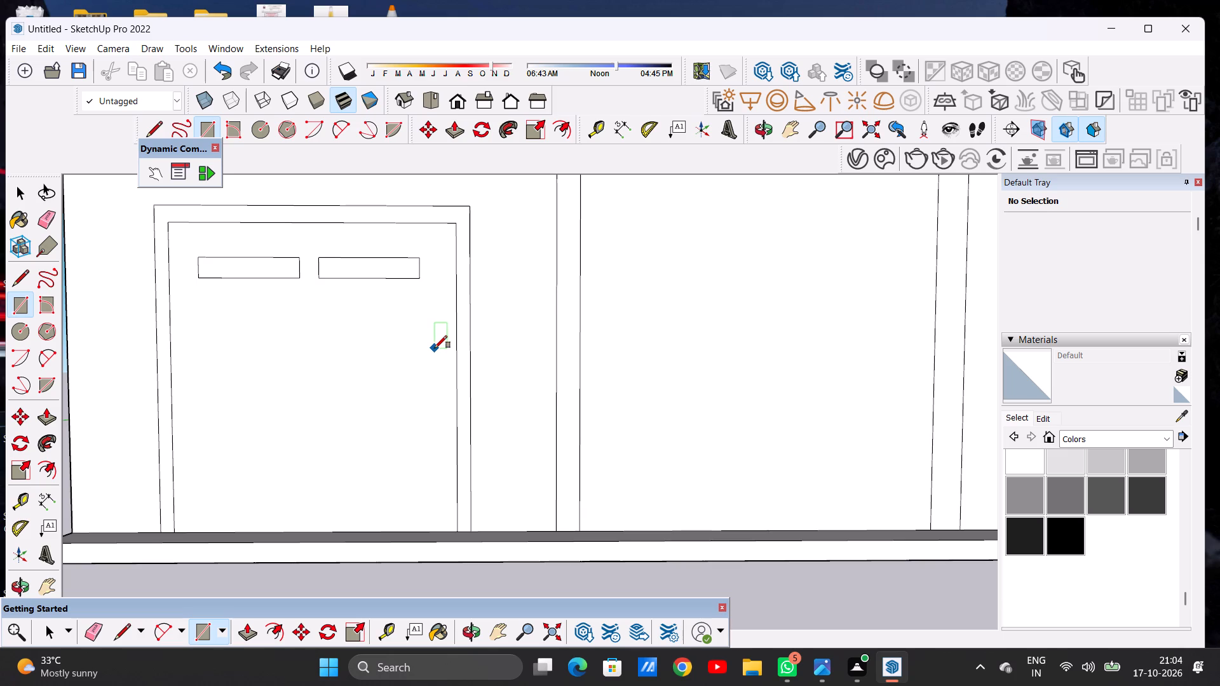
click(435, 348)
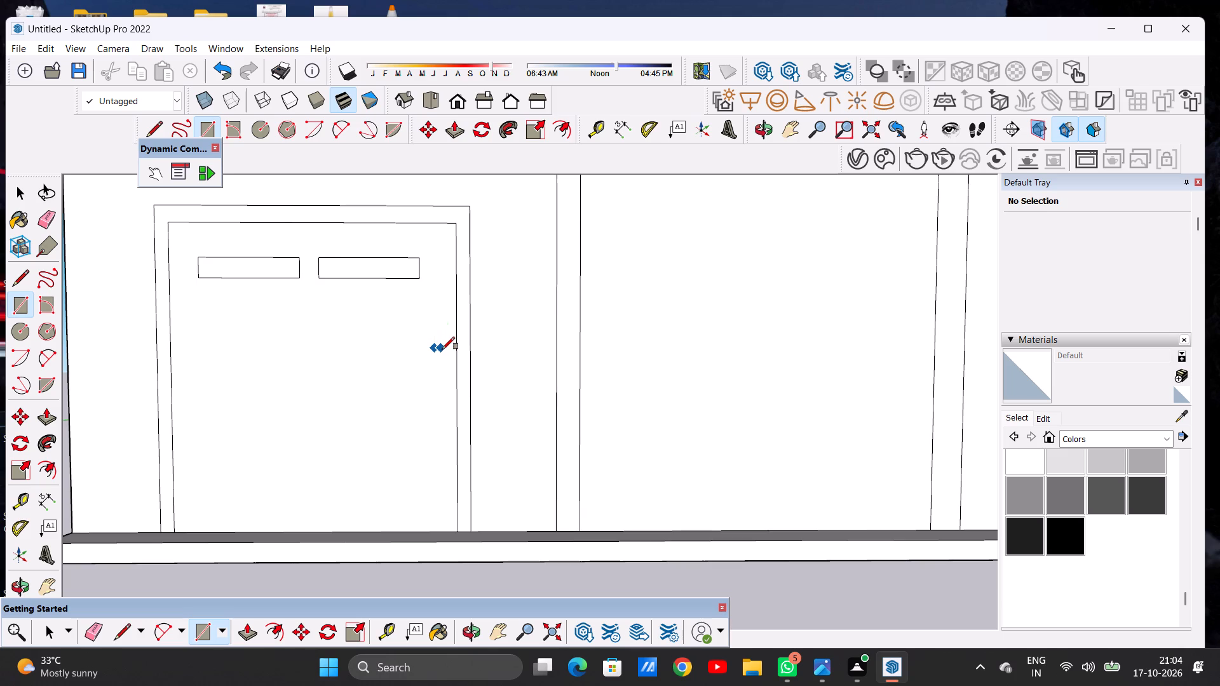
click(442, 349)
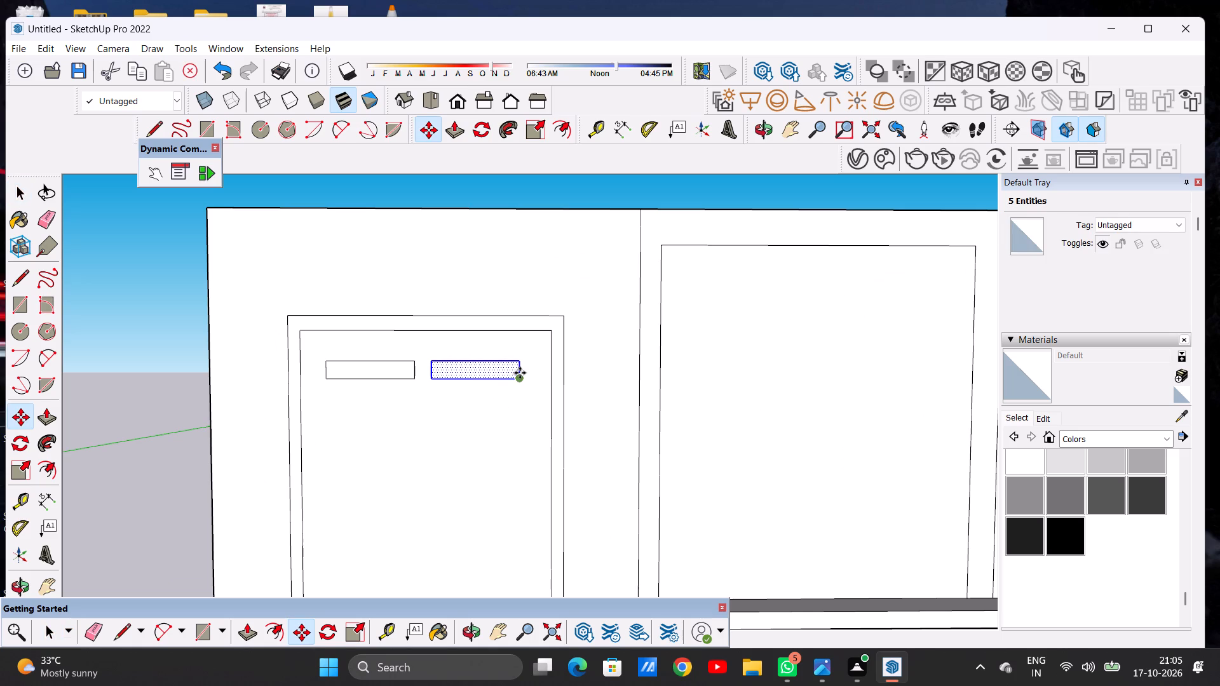
Spread the two small panels apart horizontally, shifting the right one slightly right and the left one slightly left within the inner outline.
click(520, 373)
click(527, 373)
key(space)
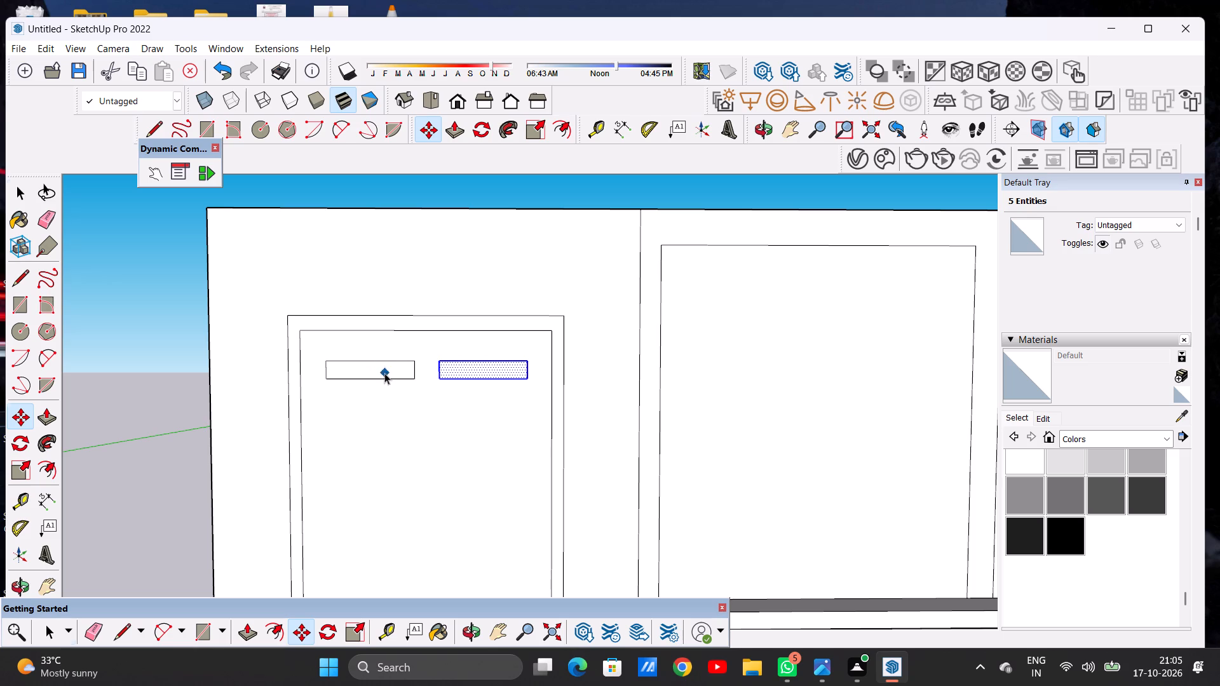
double_click(384, 373)
key(m)
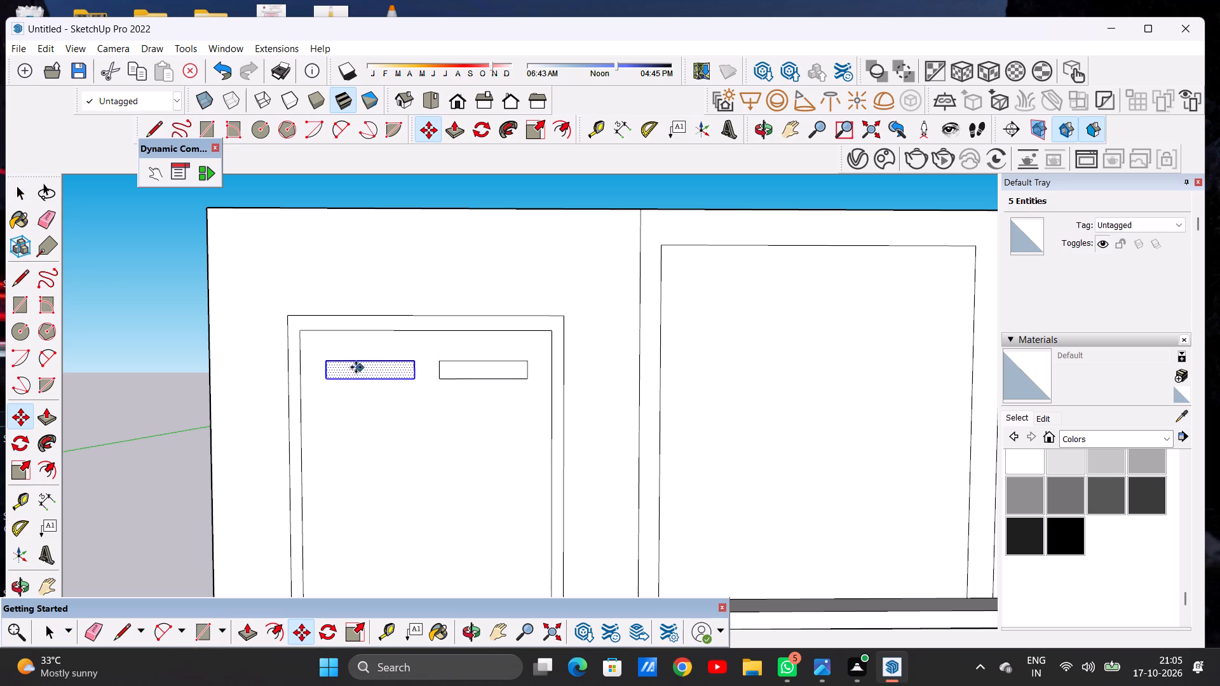
click(332, 378)
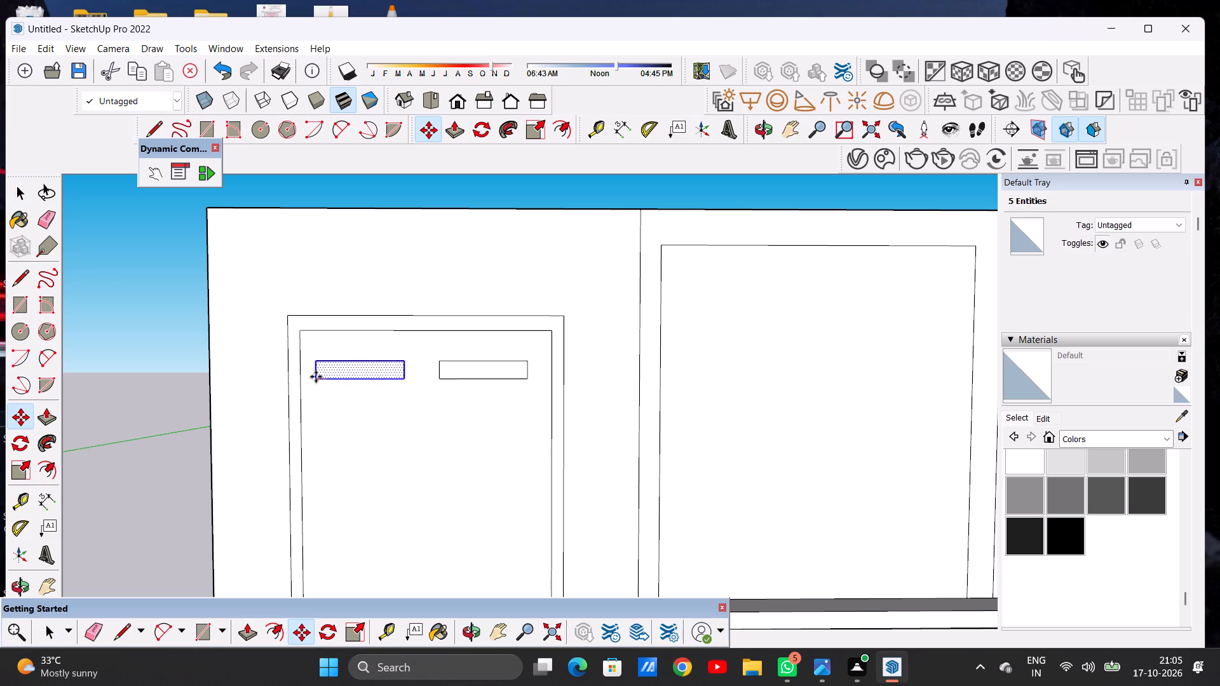
click(311, 376)
key(space)
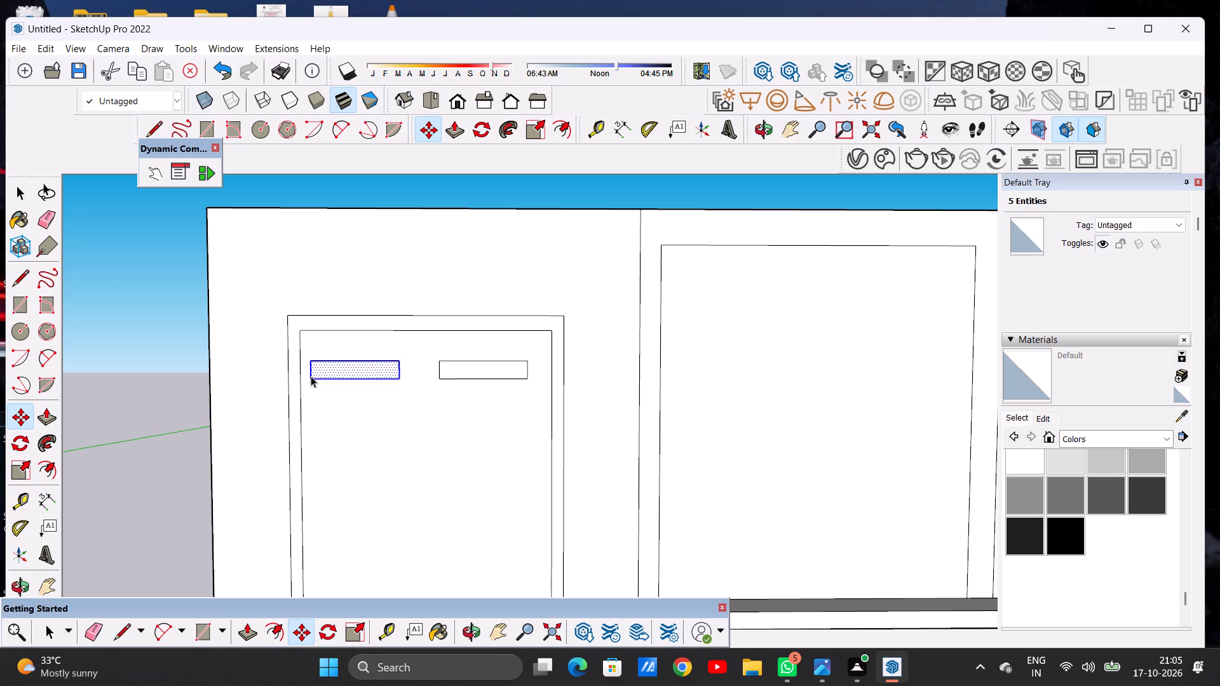
scroll(311, 376, right, 20)
scroll(311, 376, right, 20)
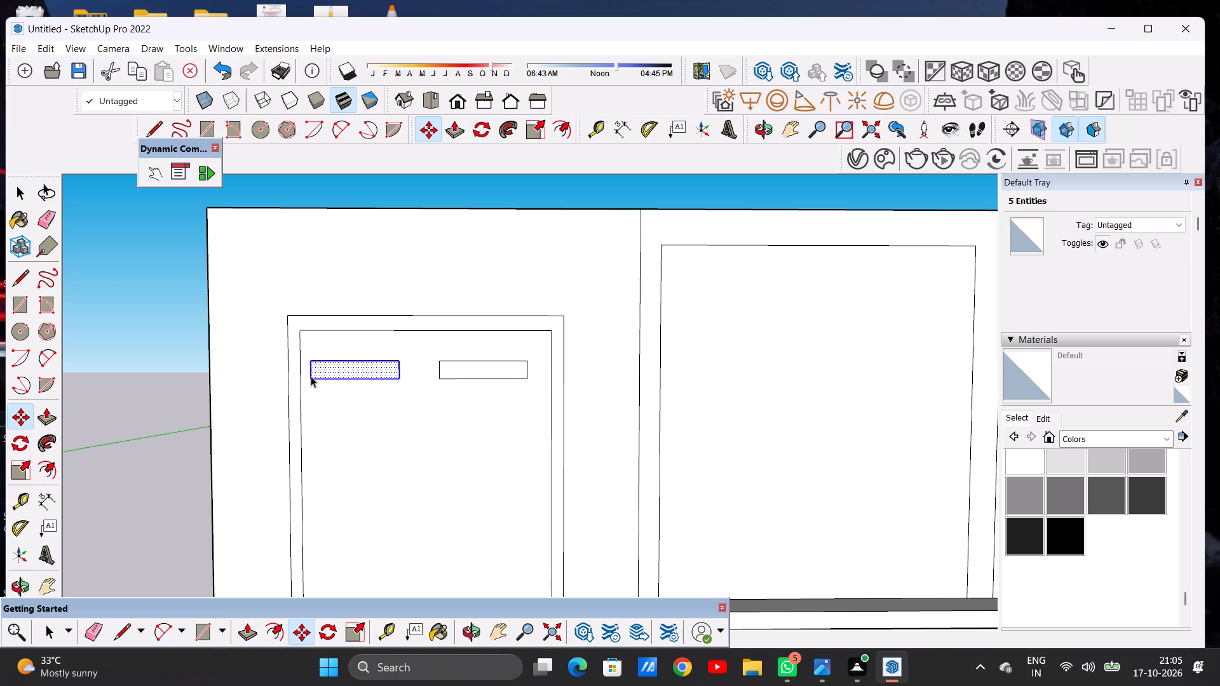
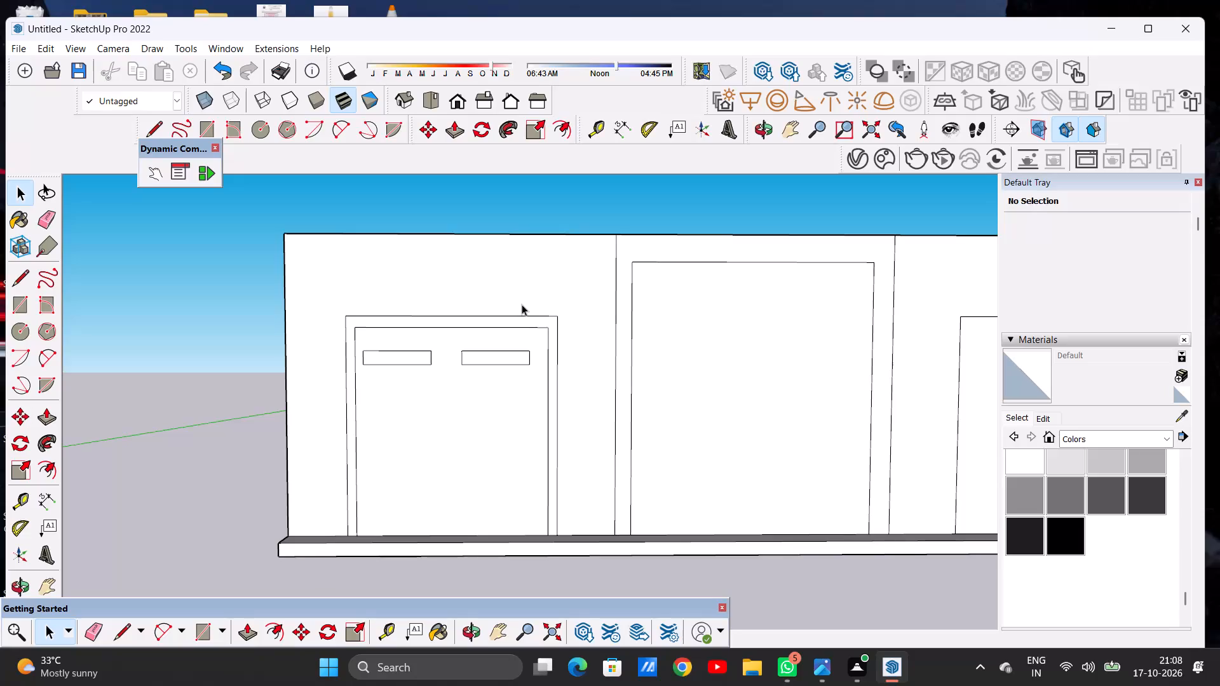
Copy the left small panel straight down twice inside the left opening, forming a column of three evenly spaced panels.
scroll(522, 304, down, 6)
scroll(531, 334, up, 7)
scroll(531, 354, down, 7)
scroll(524, 364, up, 5)
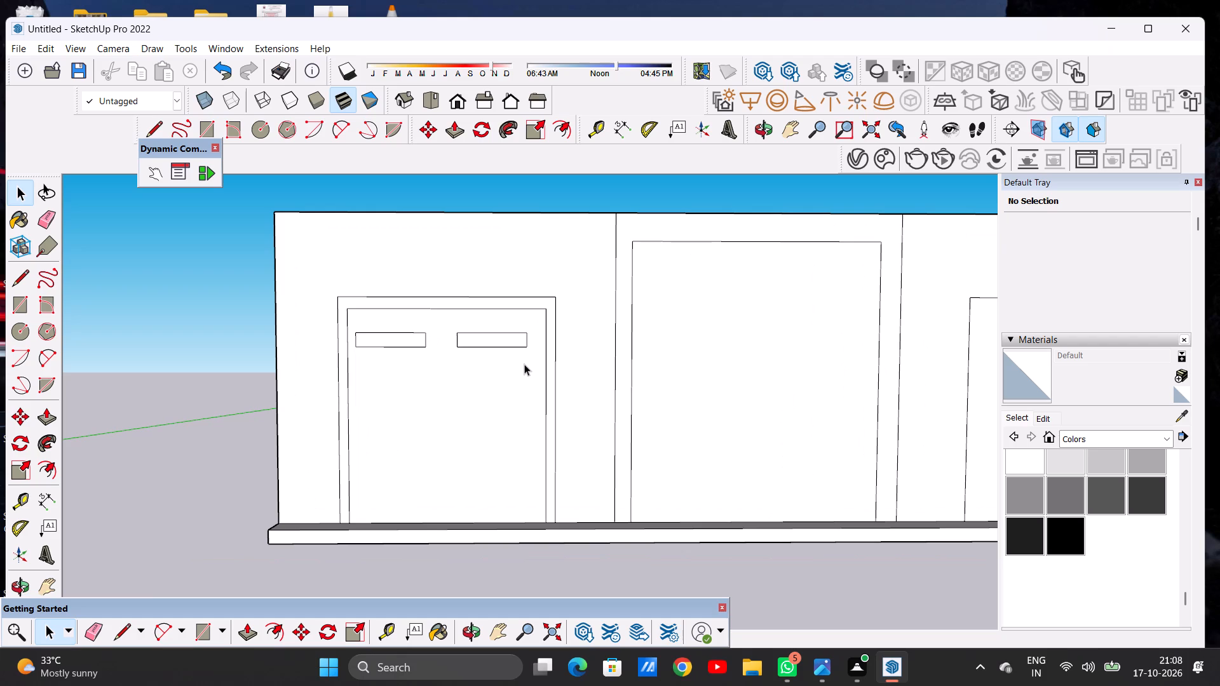
scroll(524, 364, down, 3)
scroll(435, 360, up, 7)
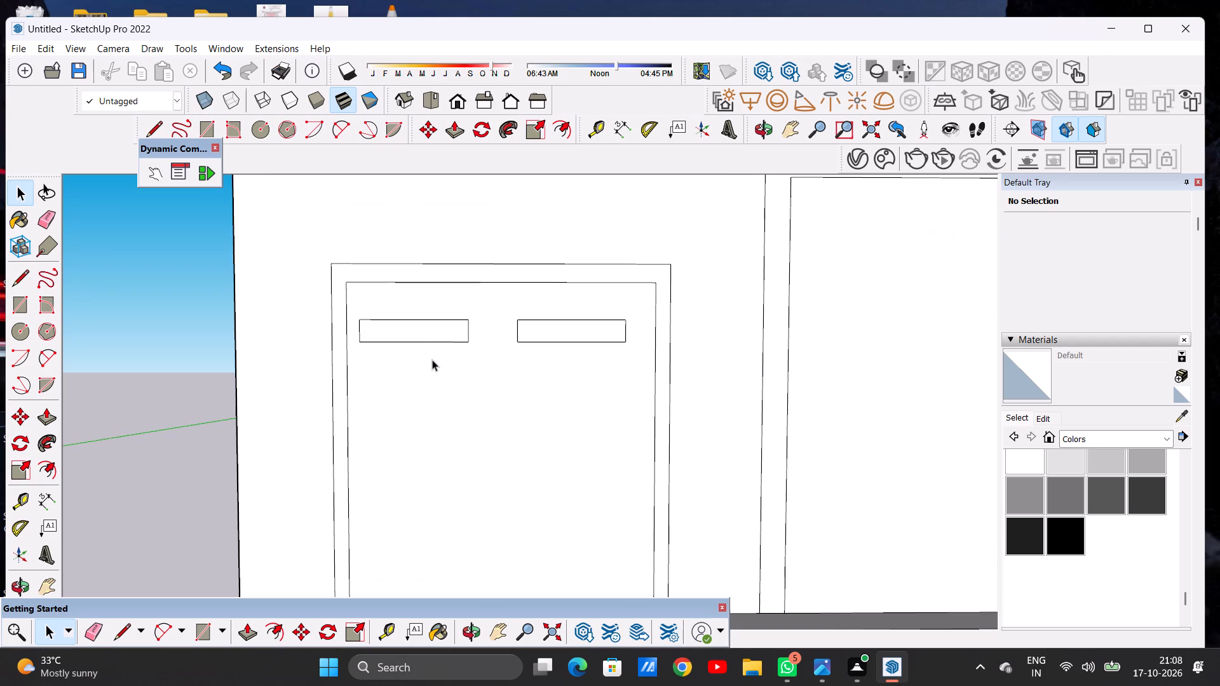
double_click(447, 333)
key(m)
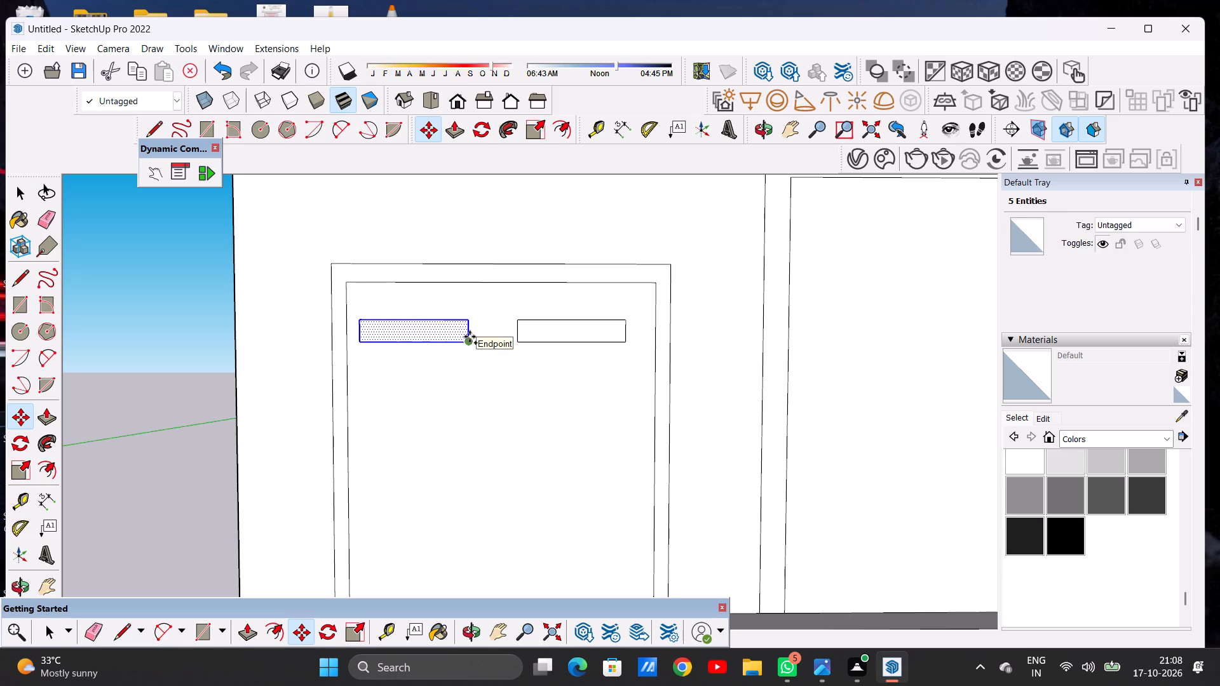
click(470, 337)
click(465, 386)
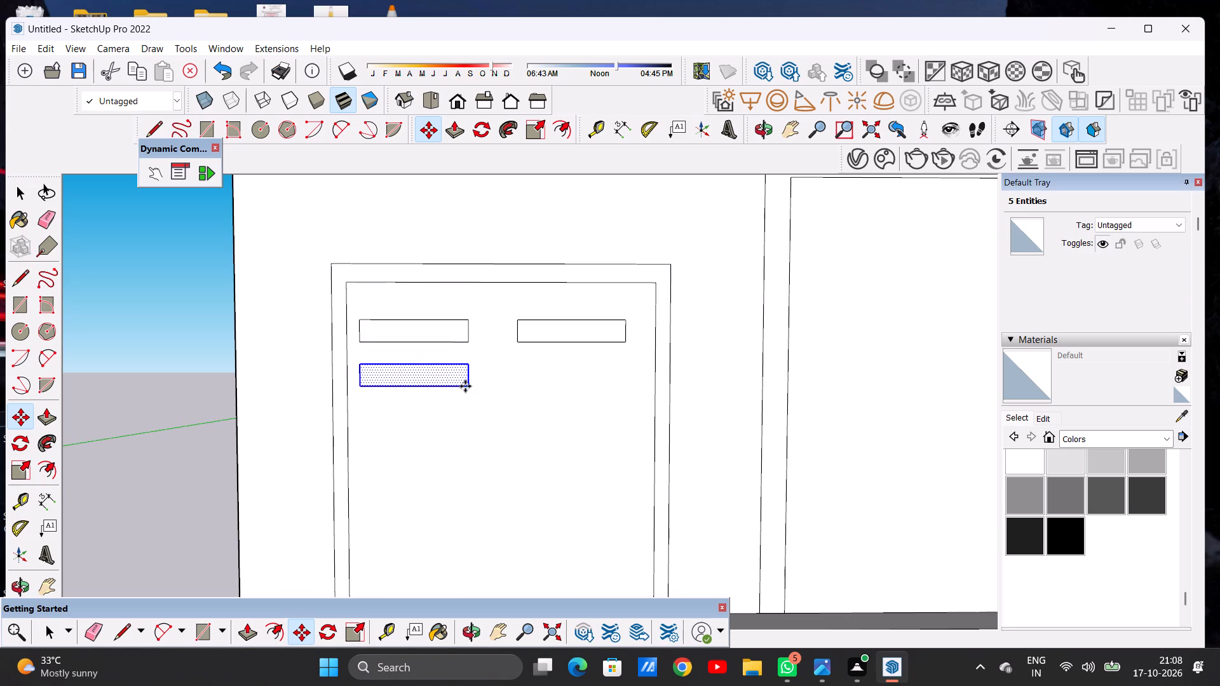
key(m)
click(465, 386)
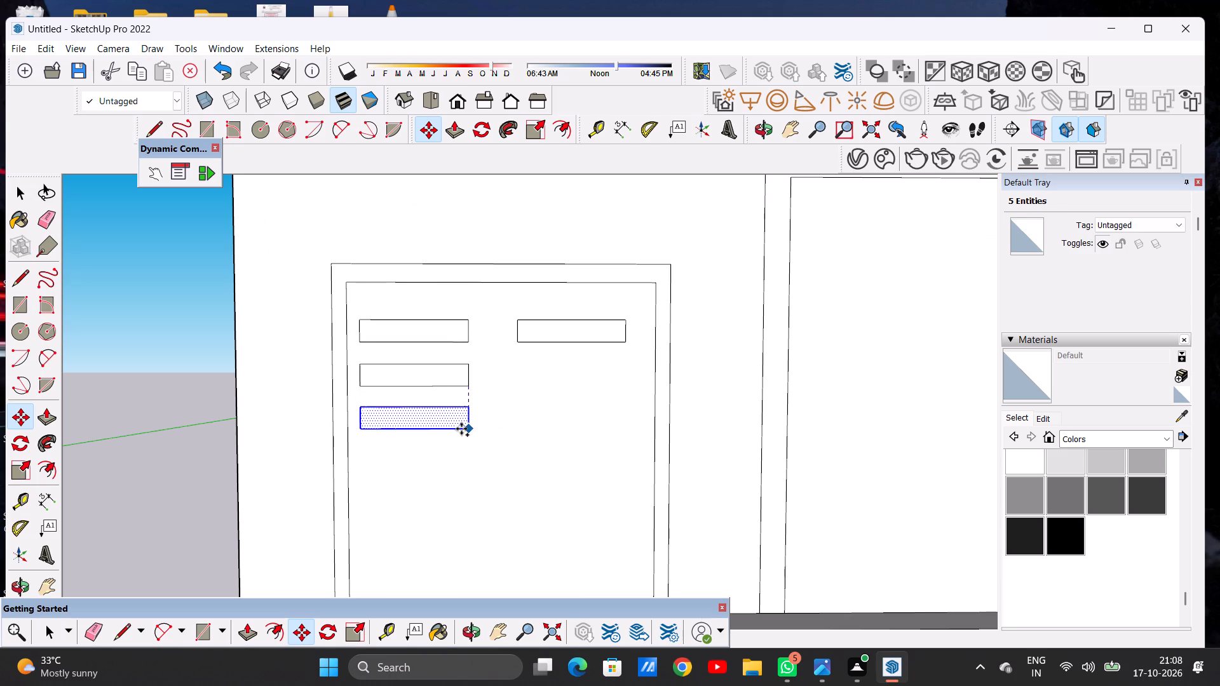
click(463, 428)
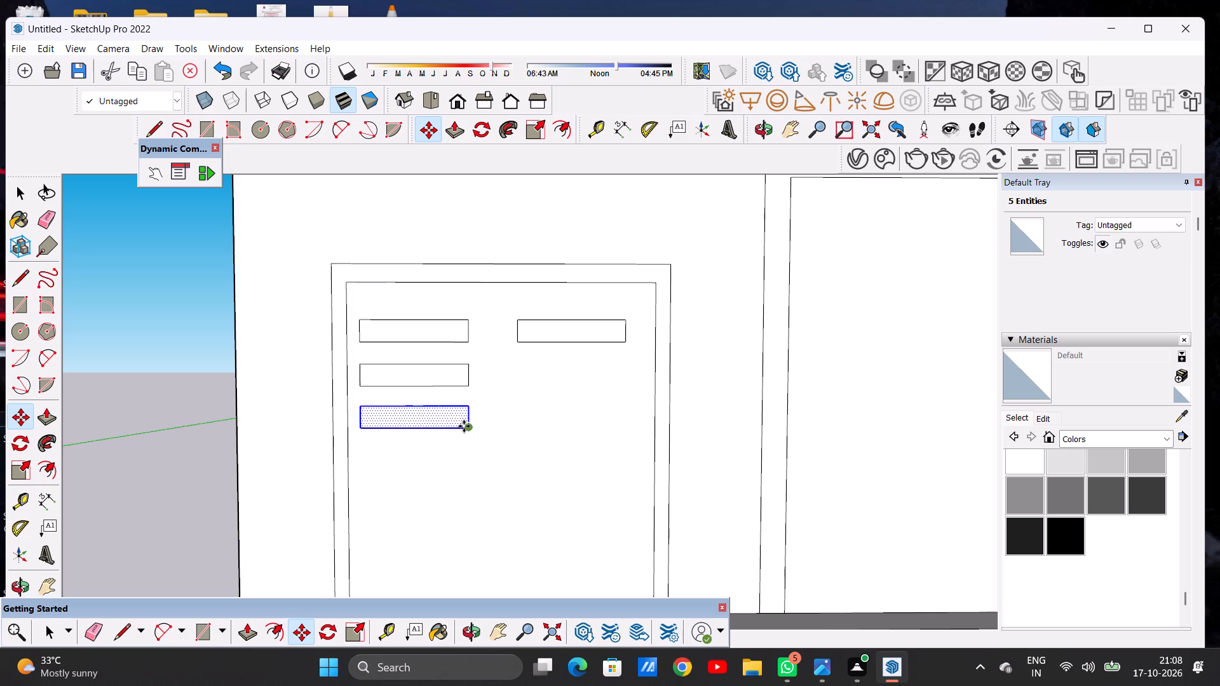
Copy the lowest panel of the left column straight down four more times, completing seven rows down to the slab.
click(464, 426)
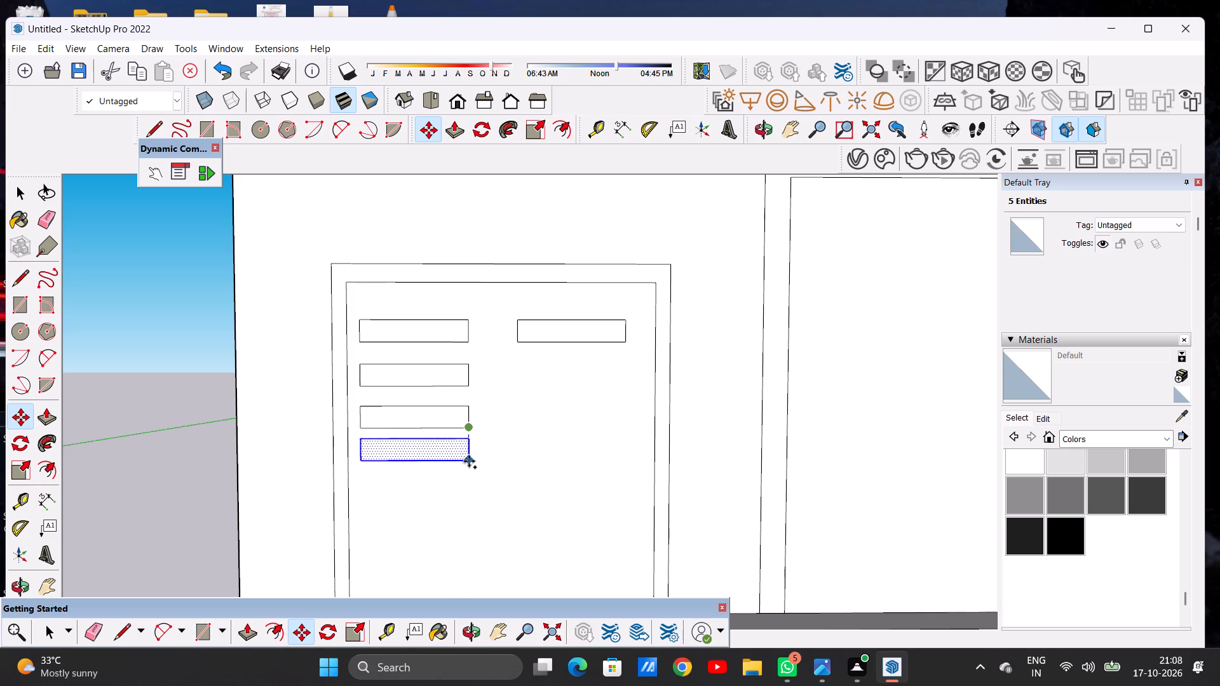
click(469, 473)
click(469, 473)
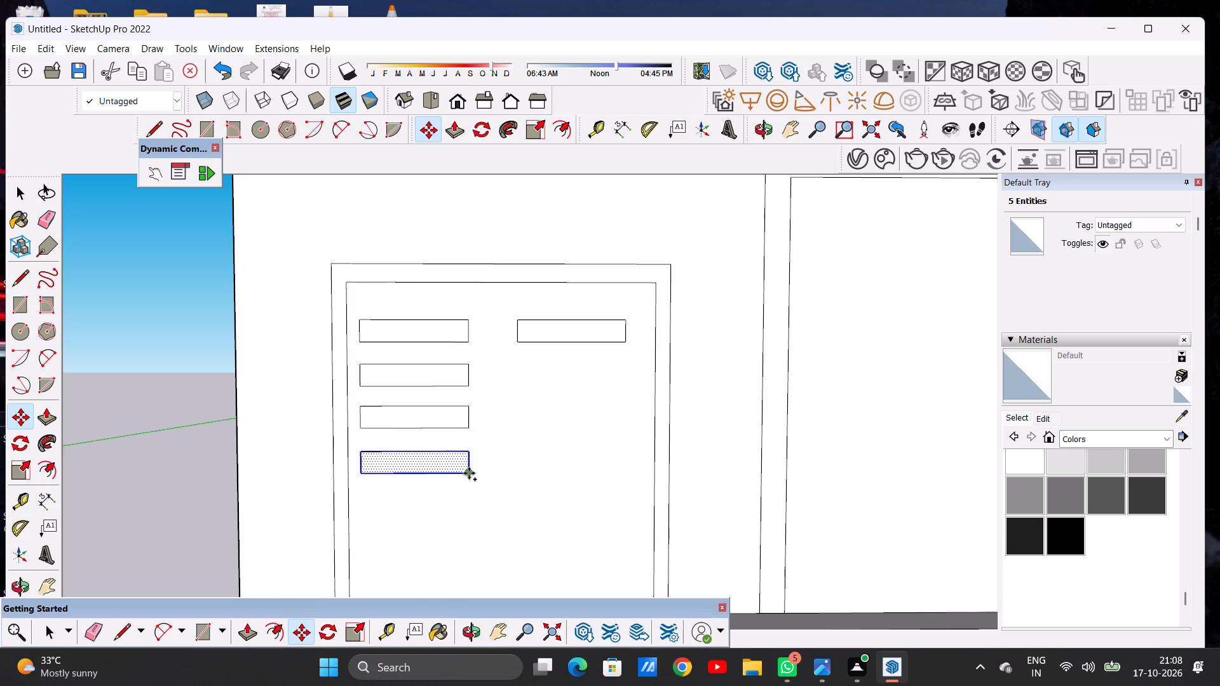
click(468, 514)
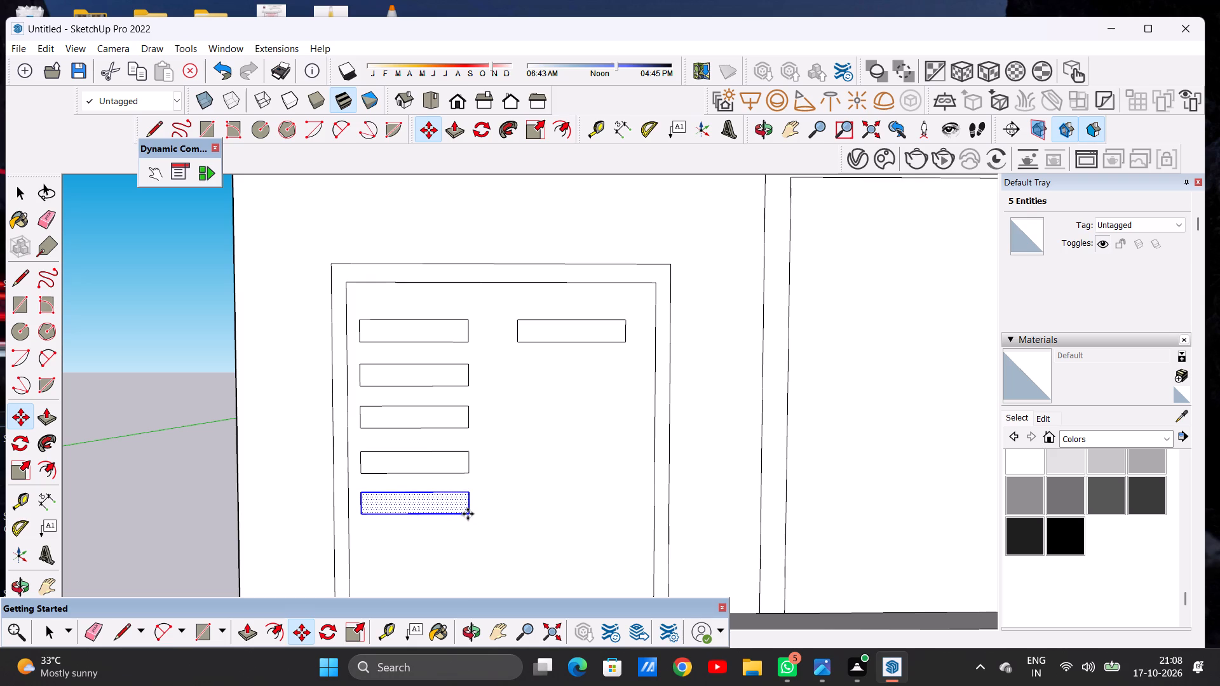
click(468, 514)
scroll(470, 466, down, 6)
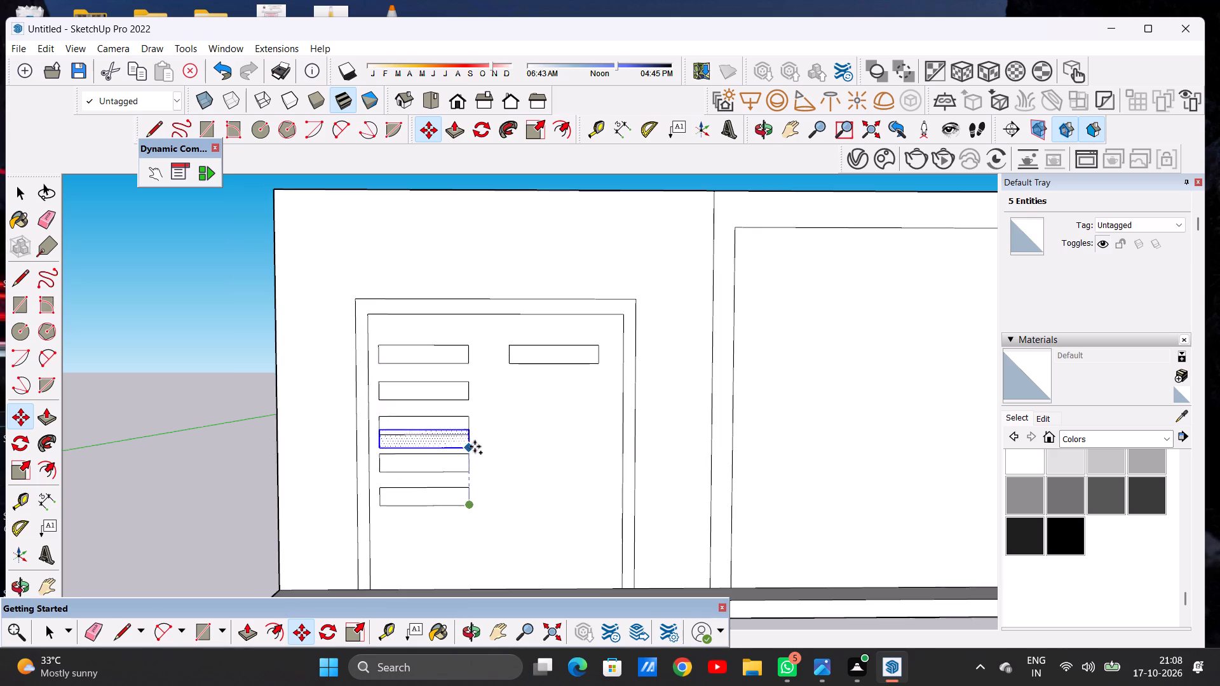
scroll(475, 447, down, 3)
scroll(475, 502, up, 9)
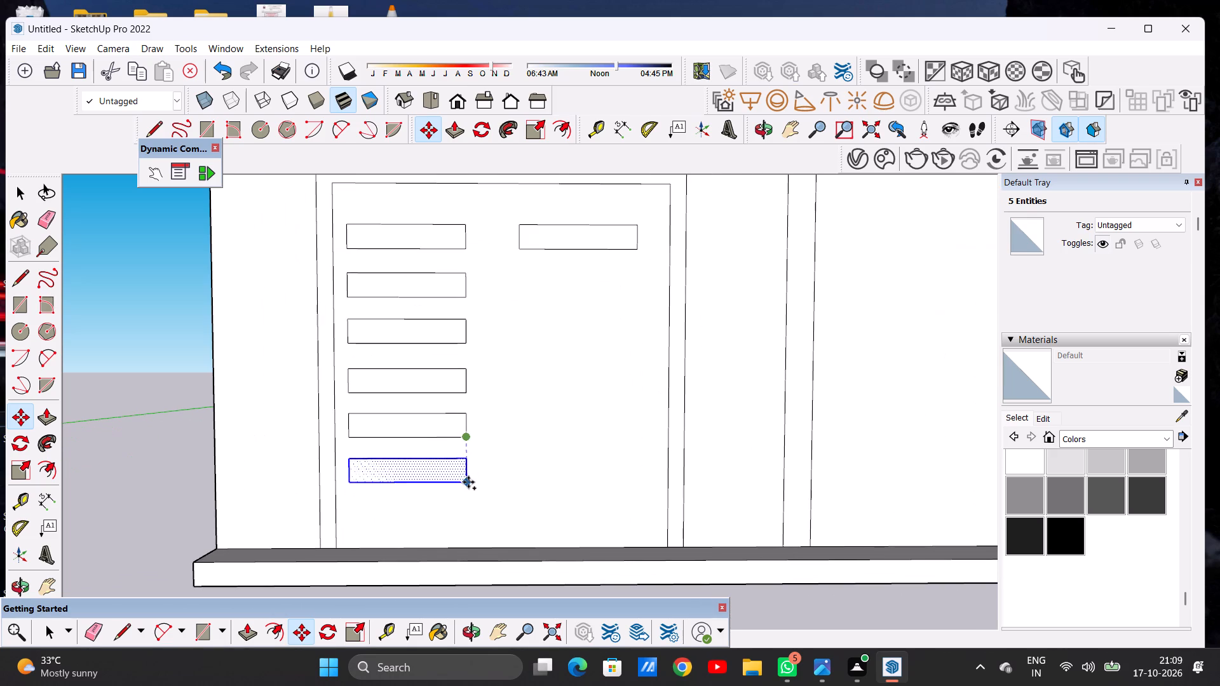
click(468, 482)
click(468, 482)
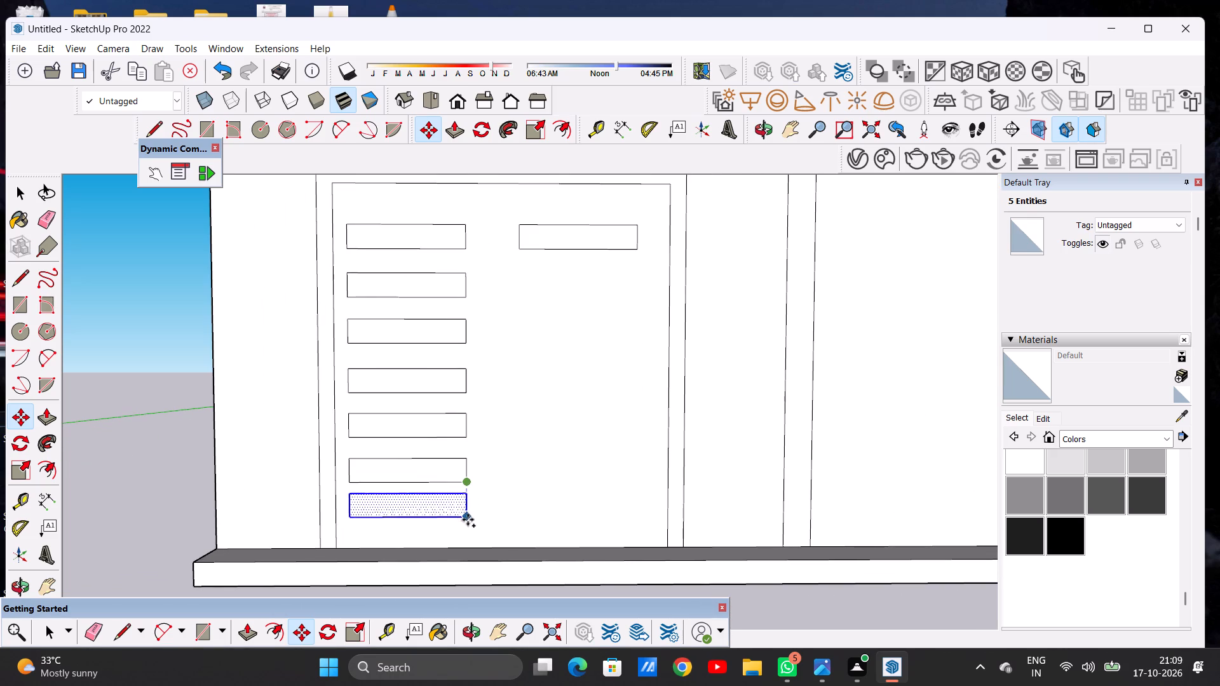
click(466, 530)
key(space)
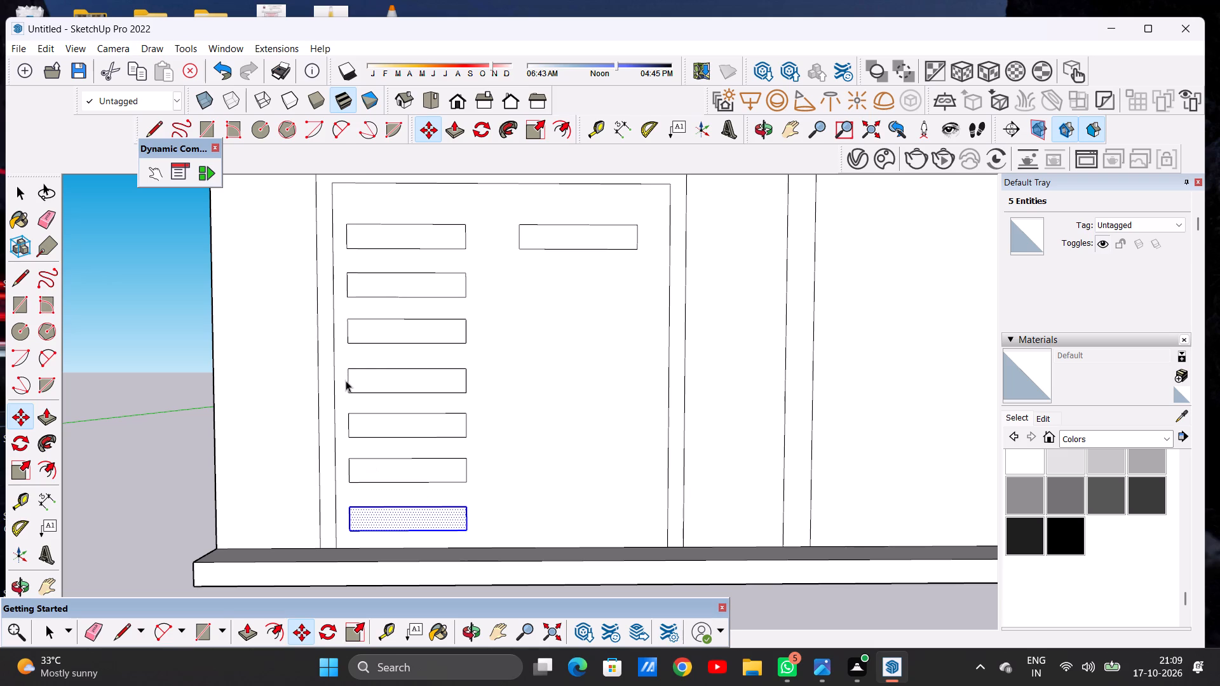
scroll(426, 402, down, 12)
click(544, 229)
Copy the right small panel straight down three times, placing the copies roughly level with the left column's rows.
scroll(440, 376, up, 2)
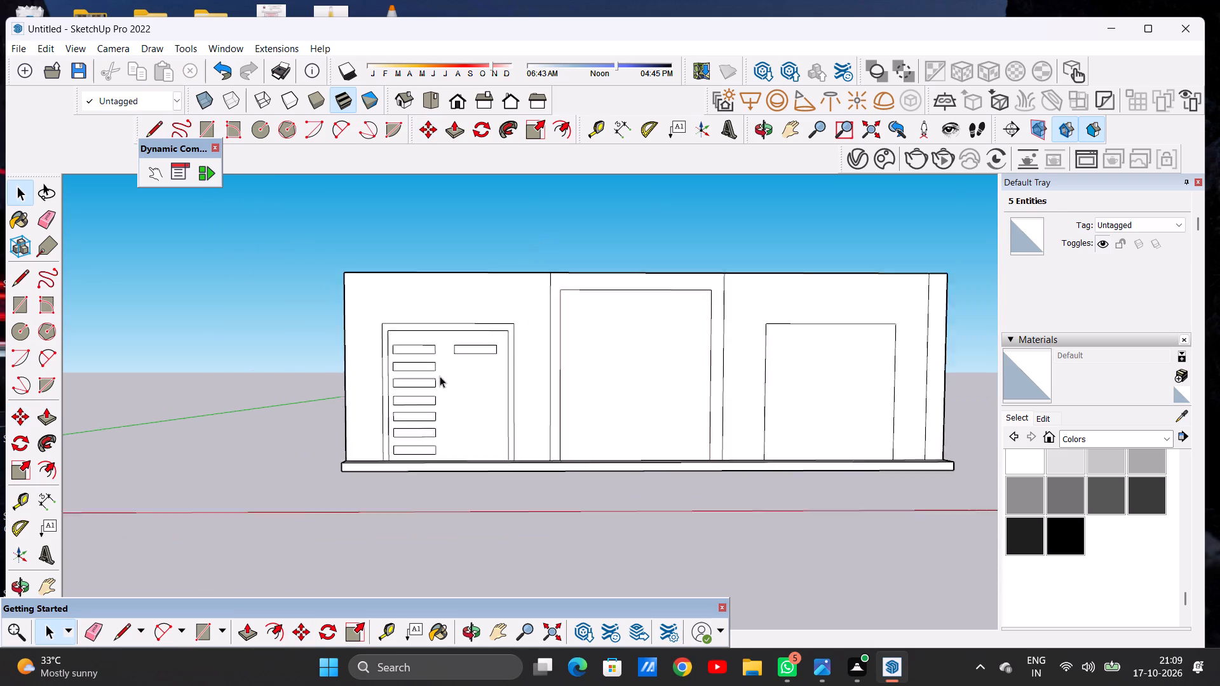
scroll(440, 376, up, 4)
scroll(513, 336, up, 4)
double_click(513, 333)
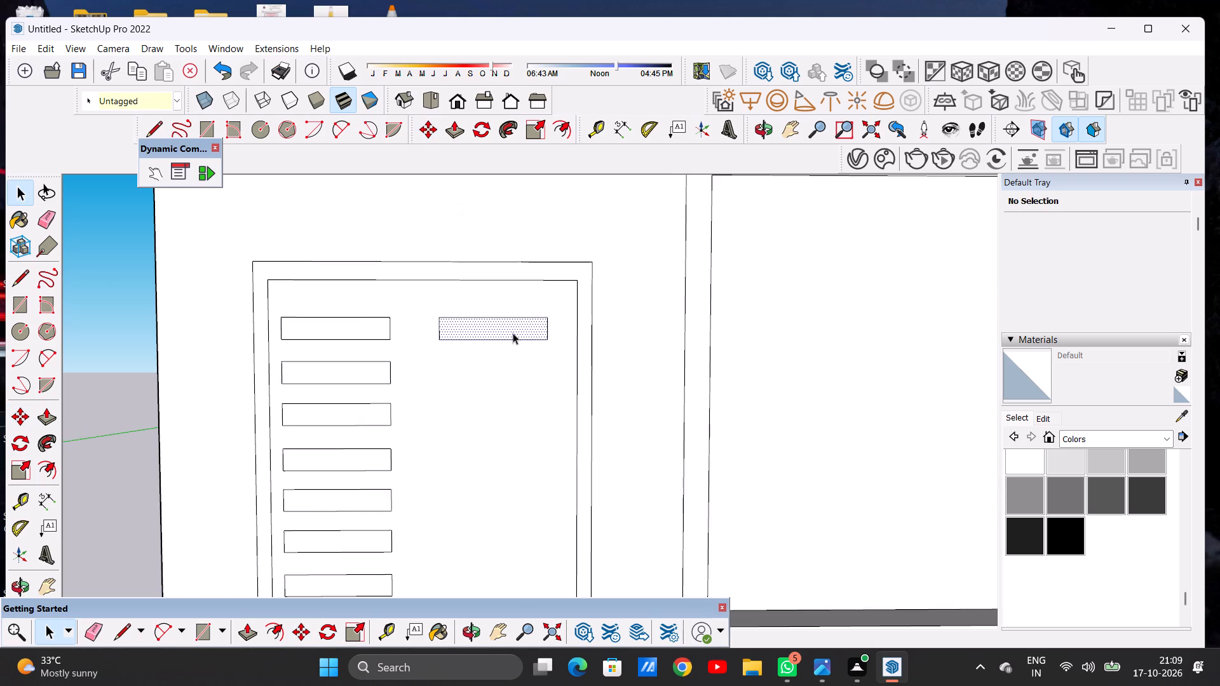
key(m)
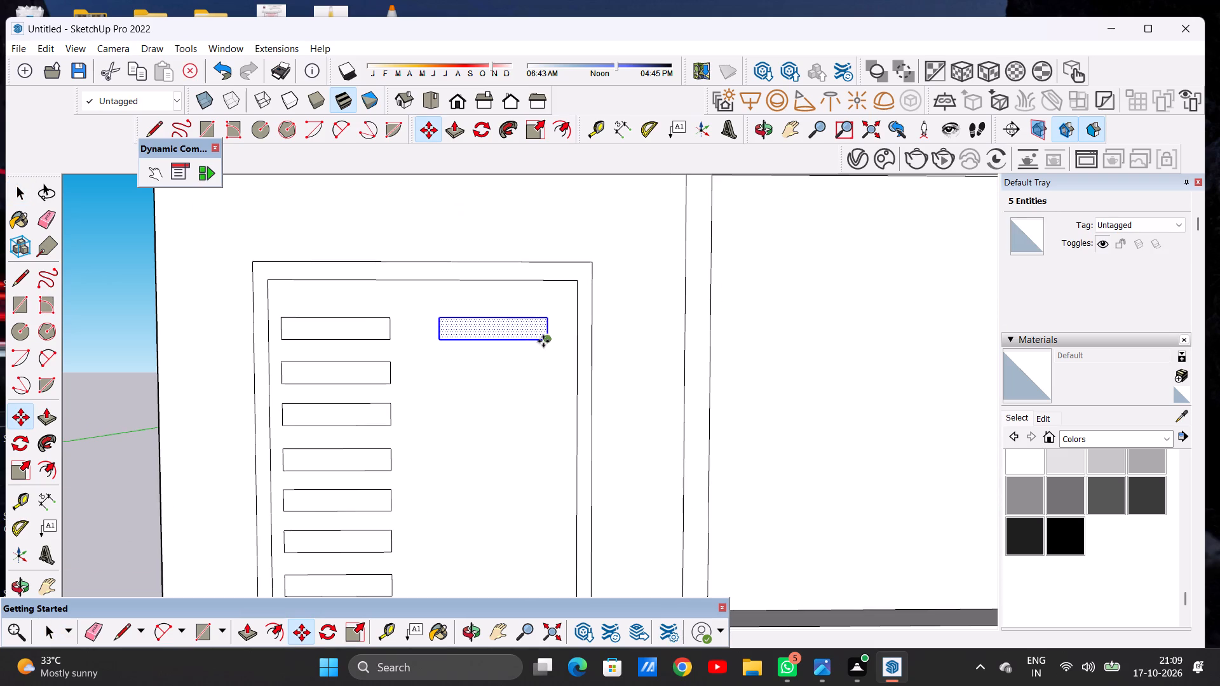
click(543, 341)
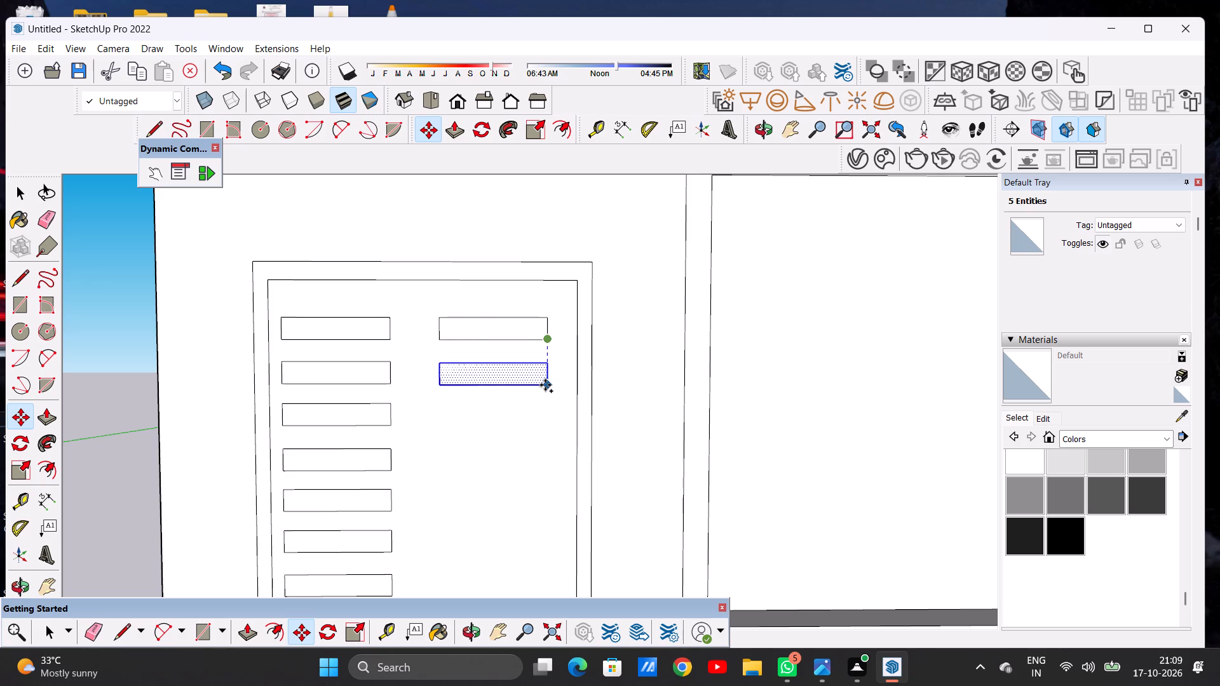
click(545, 385)
click(545, 385)
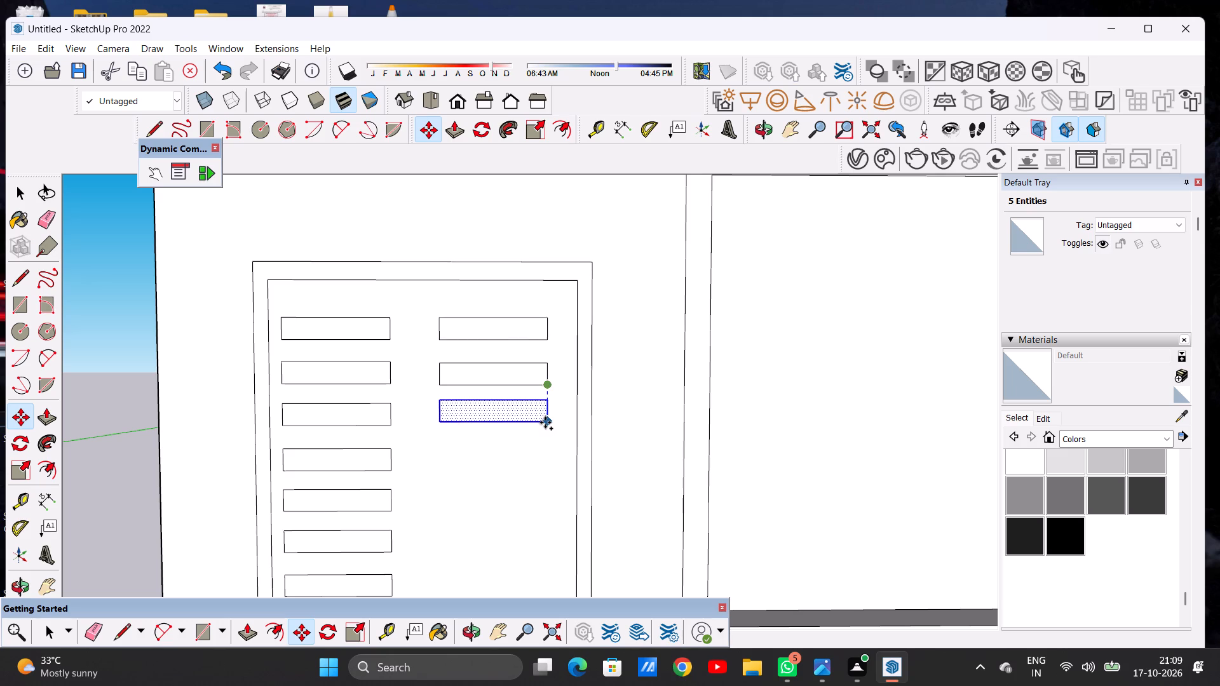
click(545, 422)
scroll(544, 411, down, 6)
scroll(541, 419, up, 6)
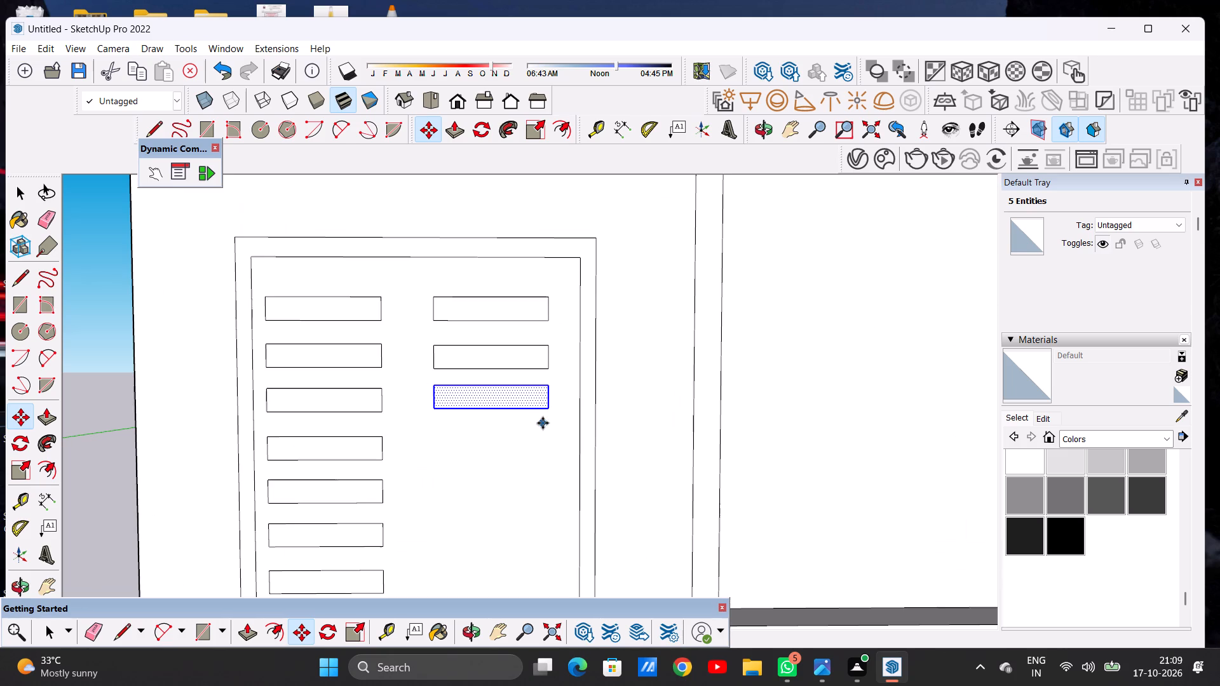
click(548, 408)
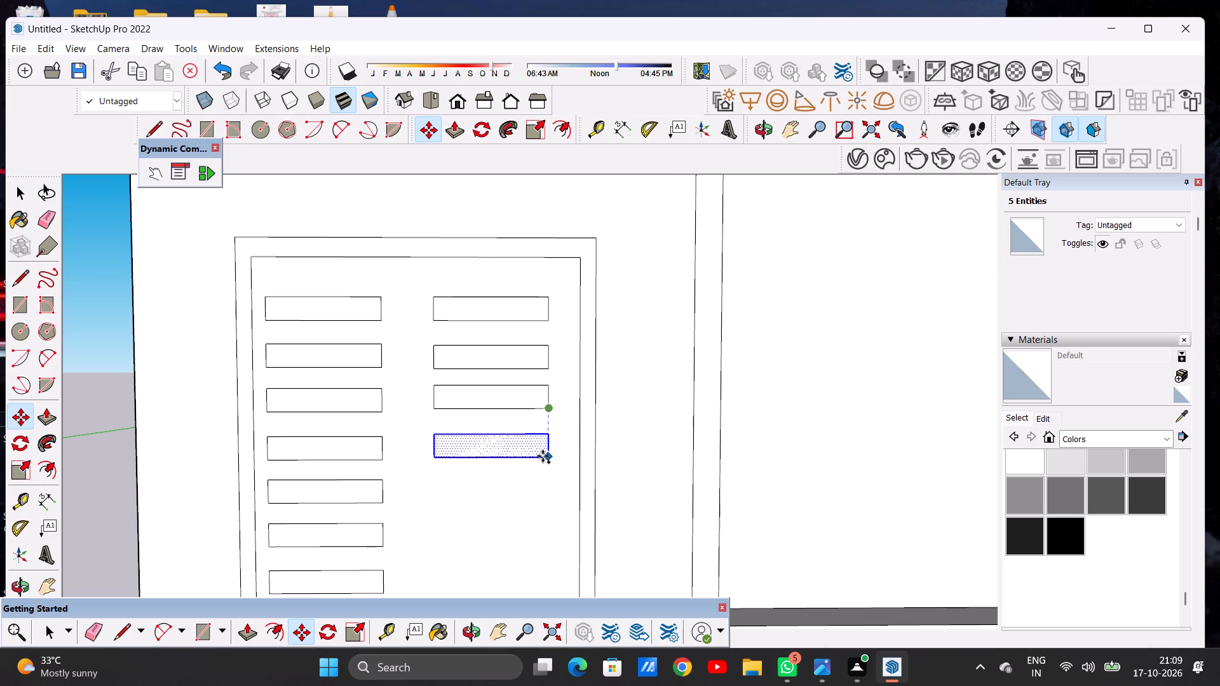
click(543, 459)
Copy the lowest panel of the right column straight down three more times, completing seven rows beside the left column.
scroll(521, 385, down, 3)
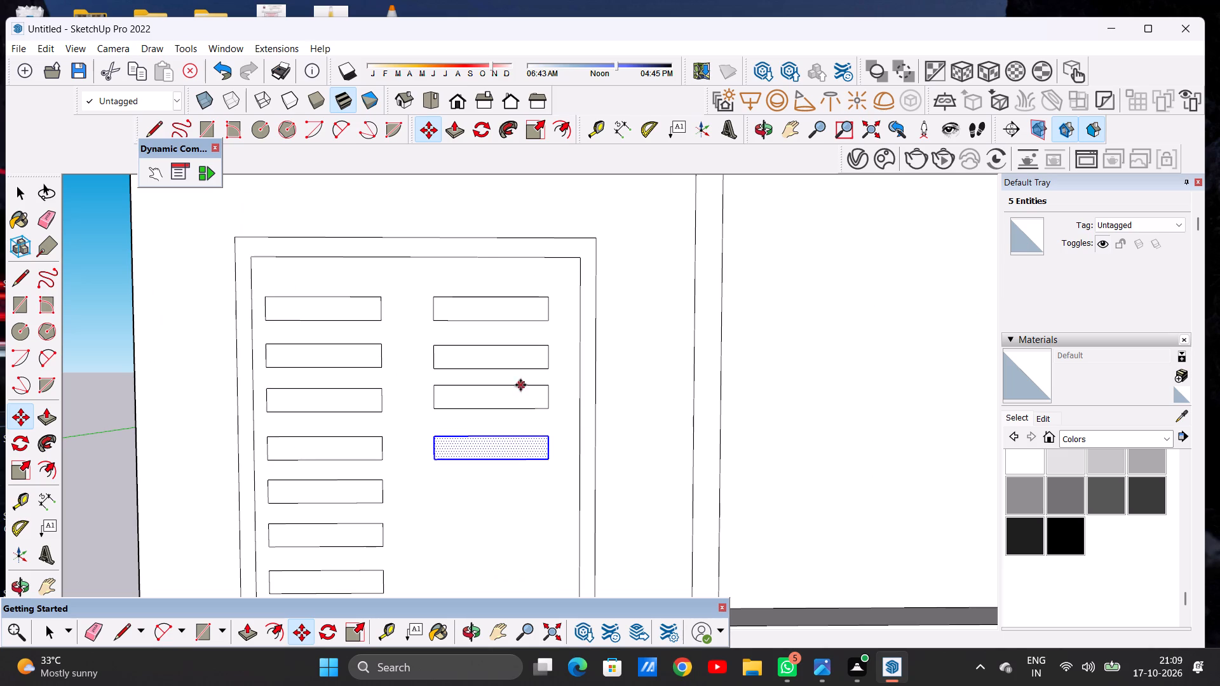
scroll(520, 384, up, 1)
scroll(520, 385, down, 5)
scroll(539, 434, up, 4)
scroll(539, 436, down, 1)
scroll(539, 436, up, 4)
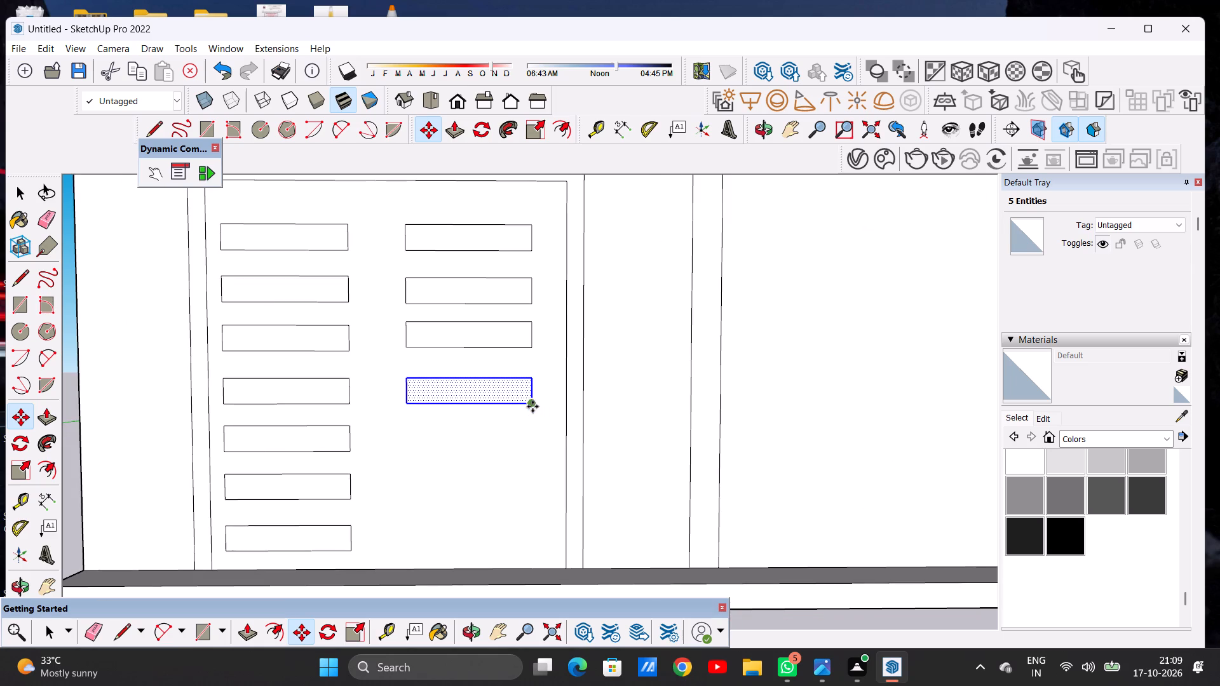
click(532, 407)
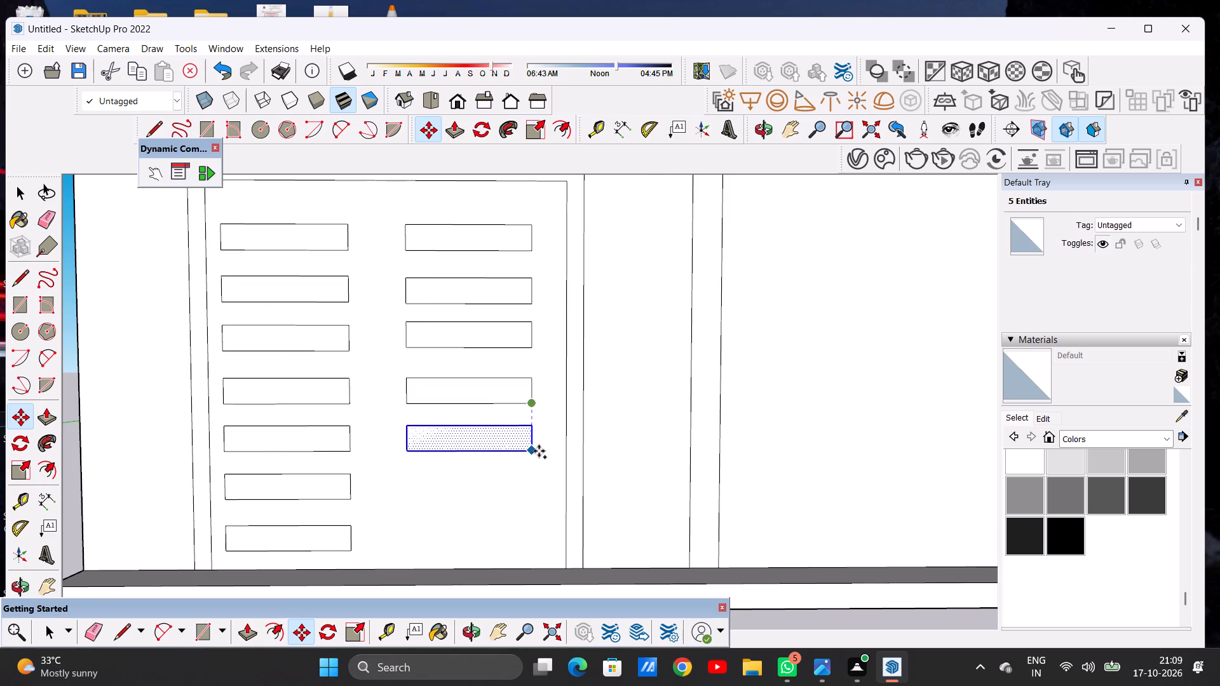
click(539, 451)
click(539, 451)
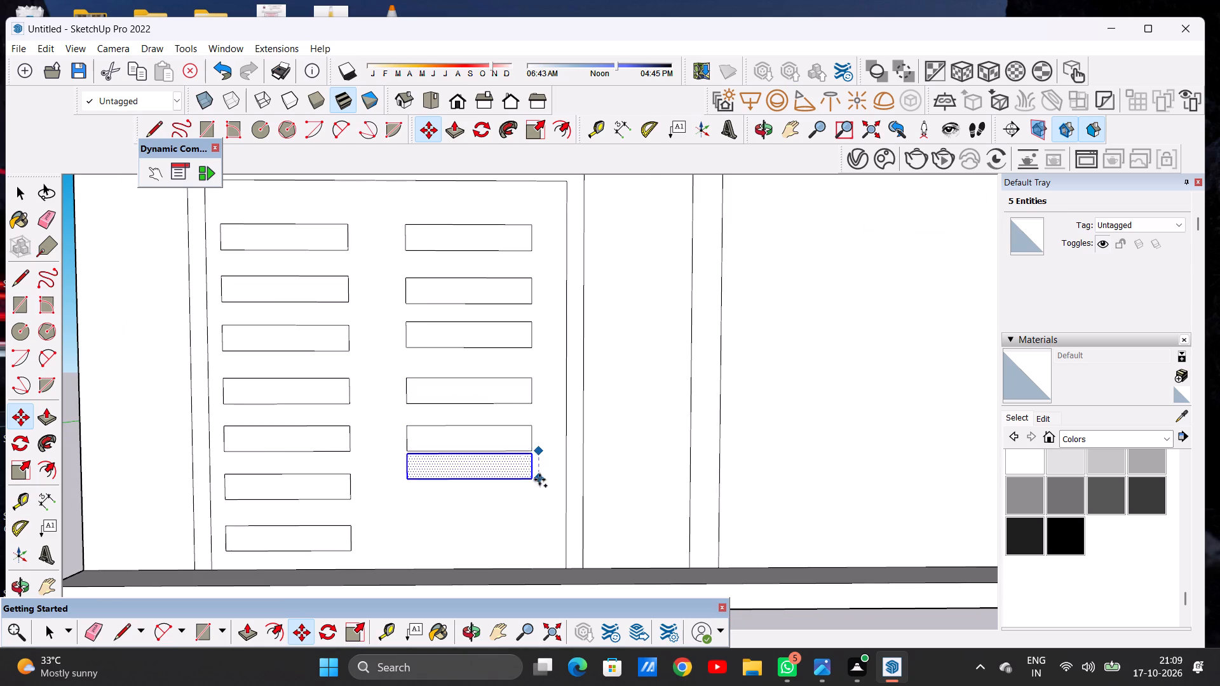
click(541, 501)
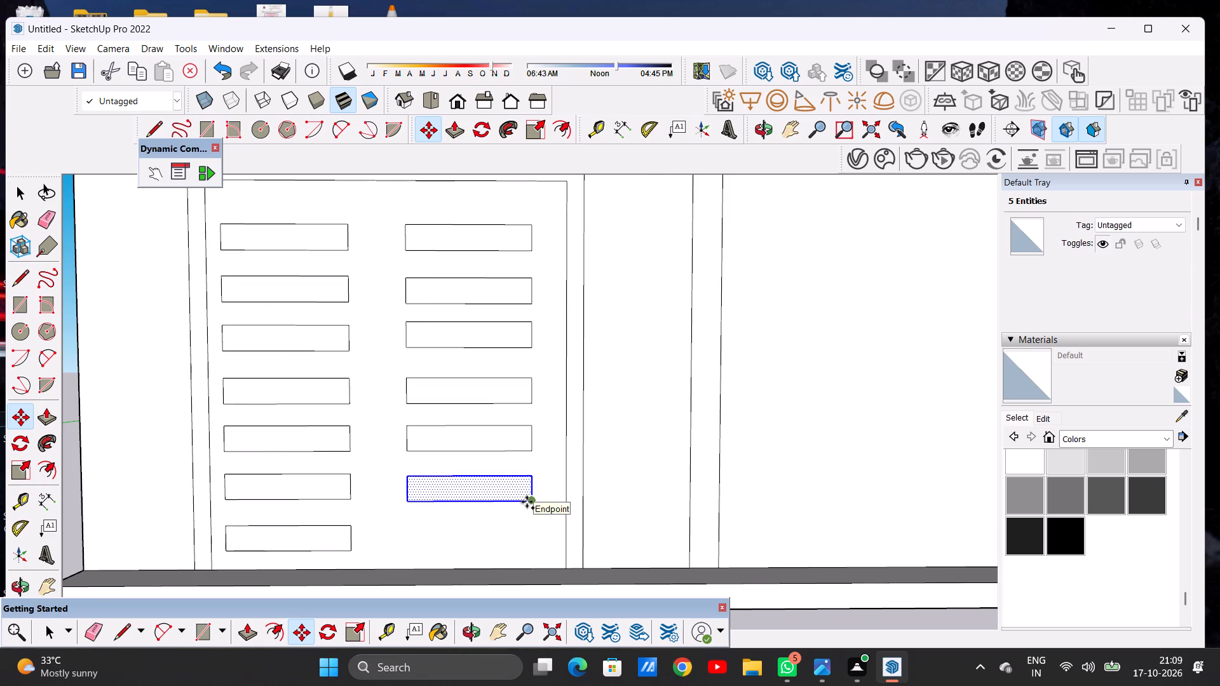
click(527, 502)
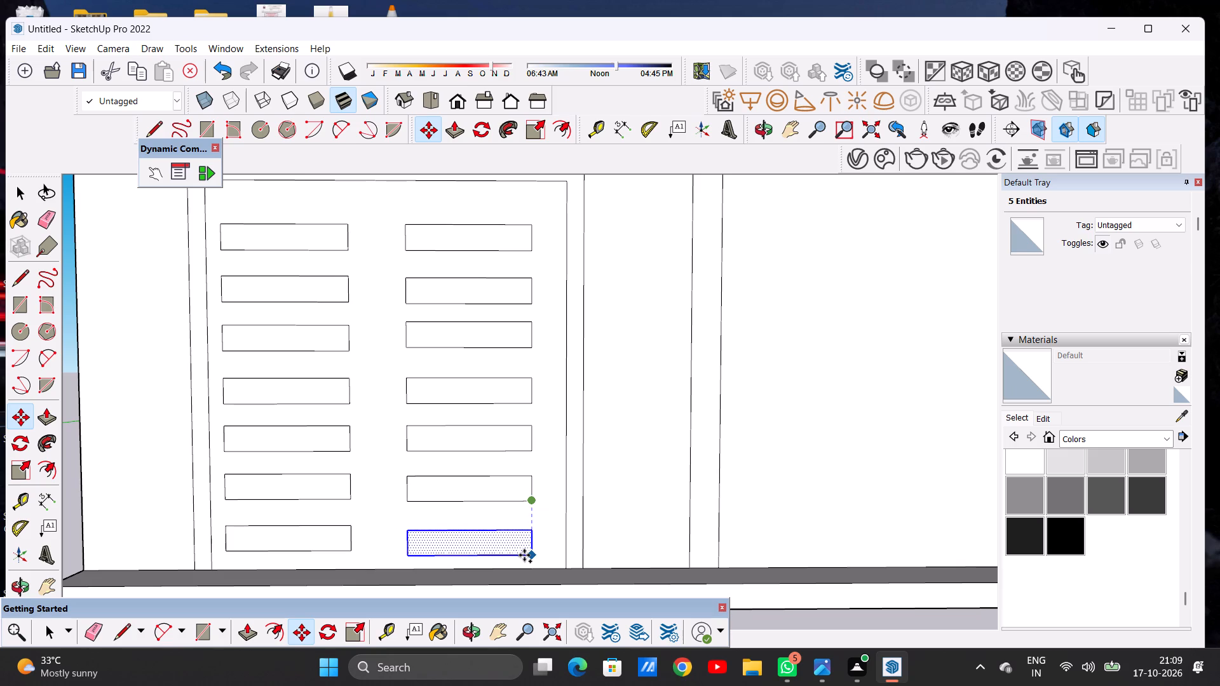
click(524, 549)
key(space)
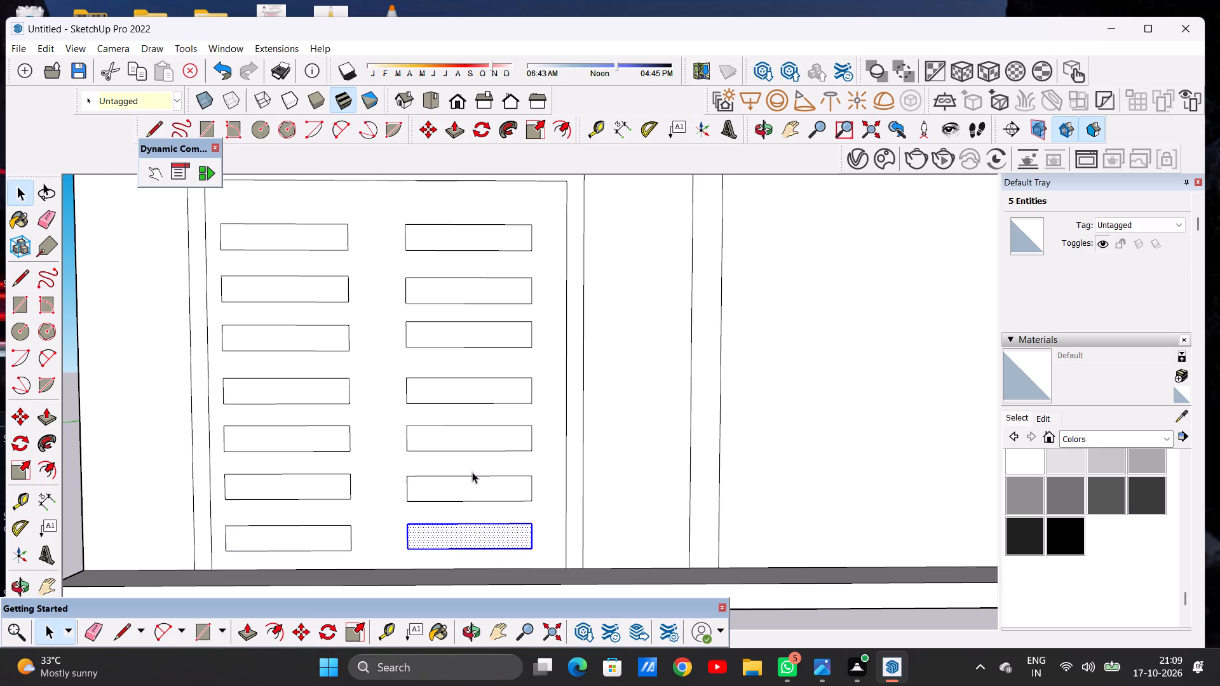
scroll(472, 472, down, 13)
click(551, 278)
Examine the two panel columns in the left opening and the whole front of the three-section block.
scroll(468, 477, up, 8)
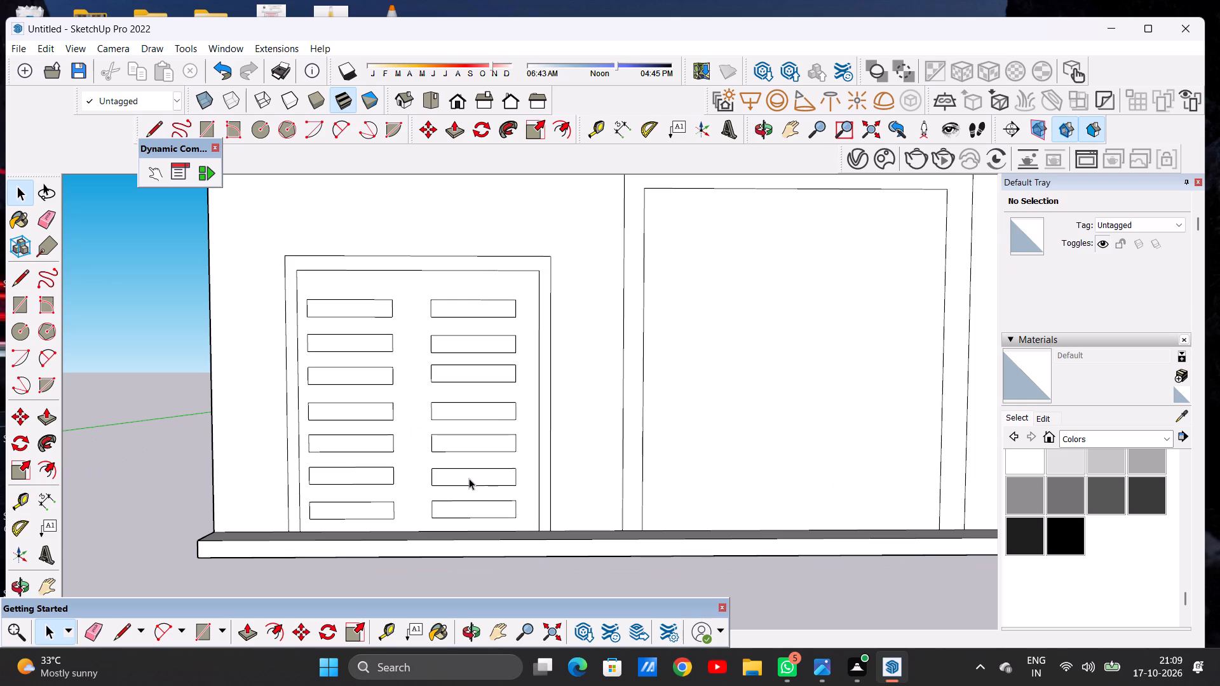
scroll(466, 512, down, 8)
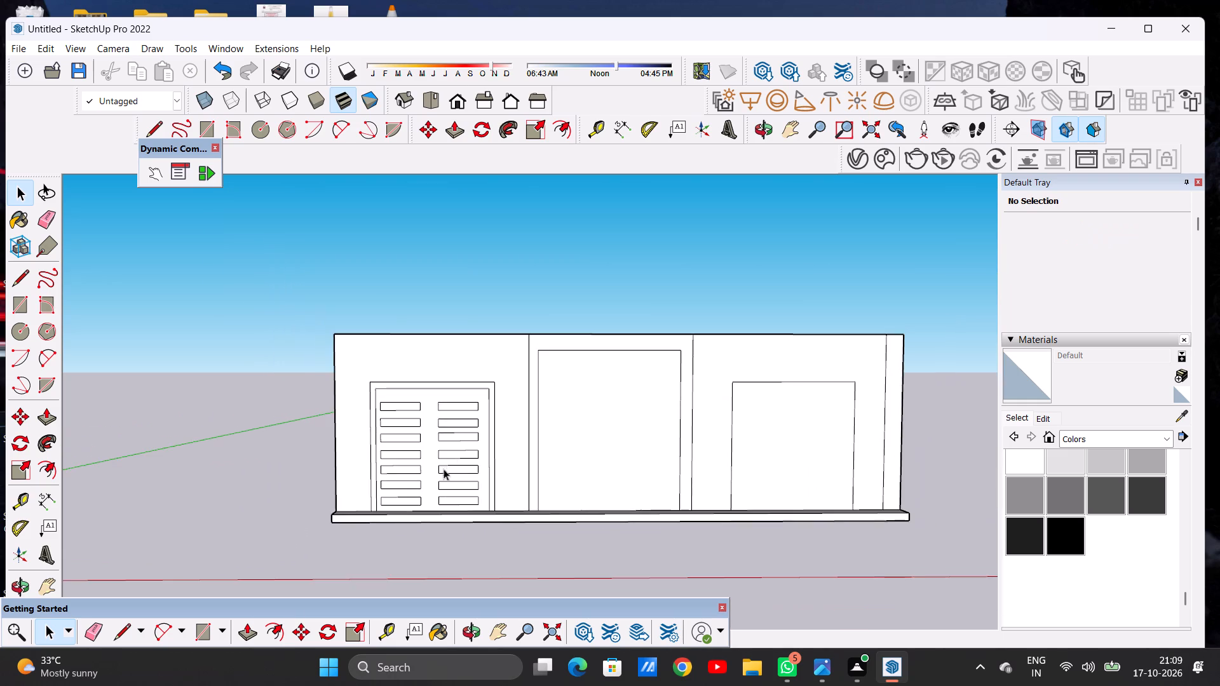
scroll(461, 458, up, 6)
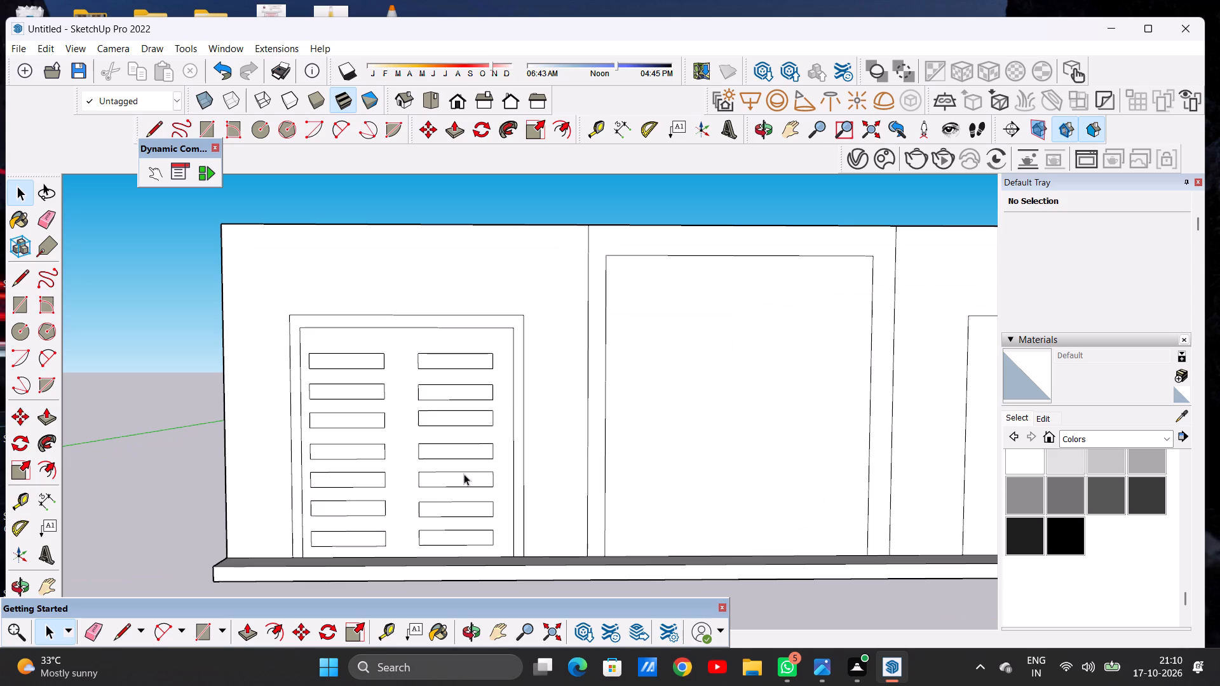
scroll(422, 484, down, 6)
scroll(431, 474, up, 4)
scroll(326, 483, down, 5)
scroll(445, 466, down, 2)
scroll(565, 448, up, 2)
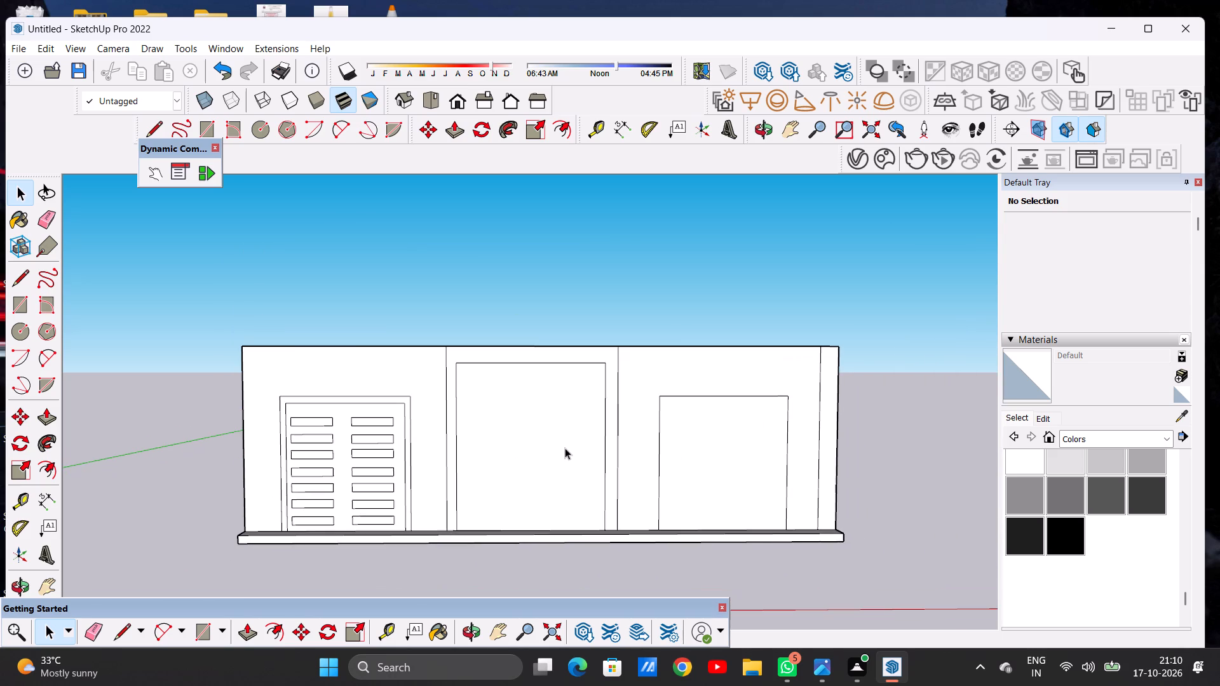
scroll(586, 449, up, 1)
scroll(546, 444, down, 2)
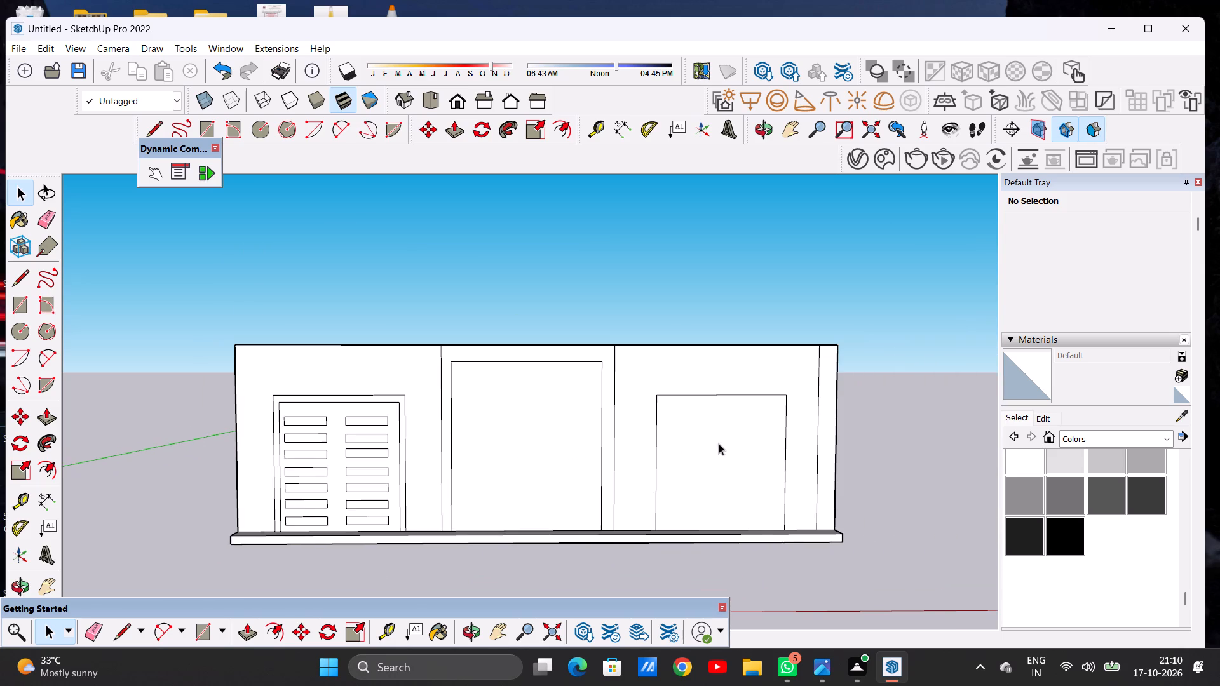
scroll(761, 447, up, 2)
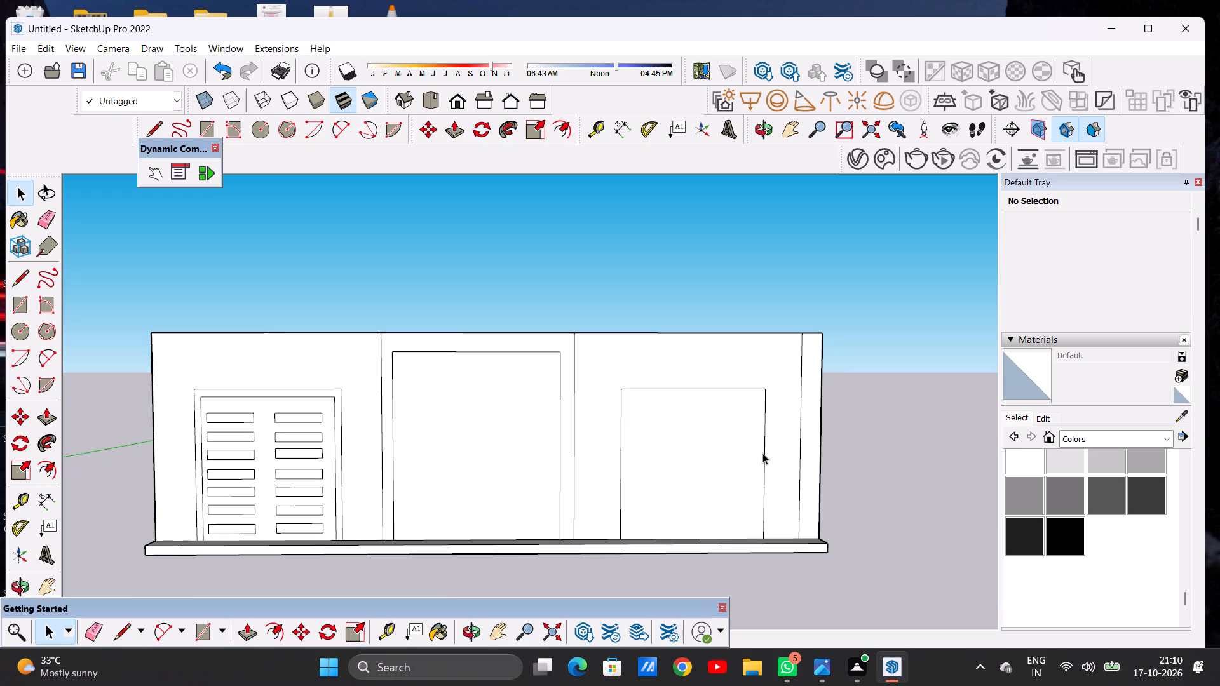
scroll(771, 466, down, 3)
scroll(328, 548, down, 6)
scroll(549, 470, up, 5)
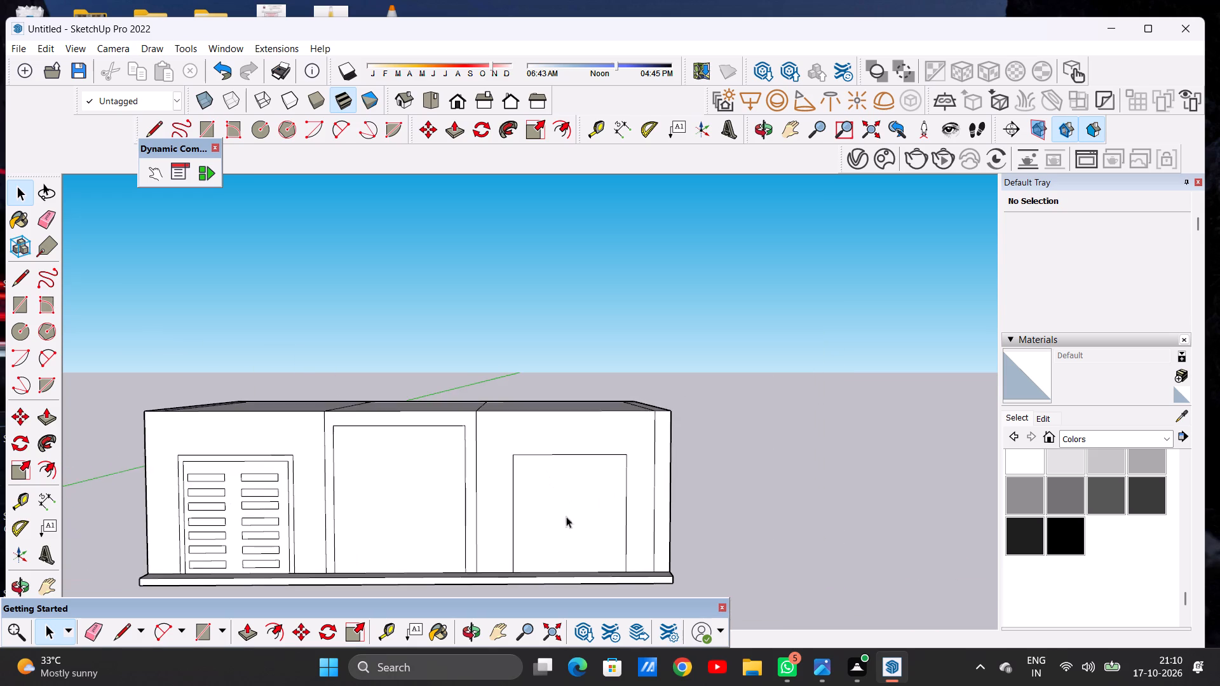
scroll(569, 555, up, 1)
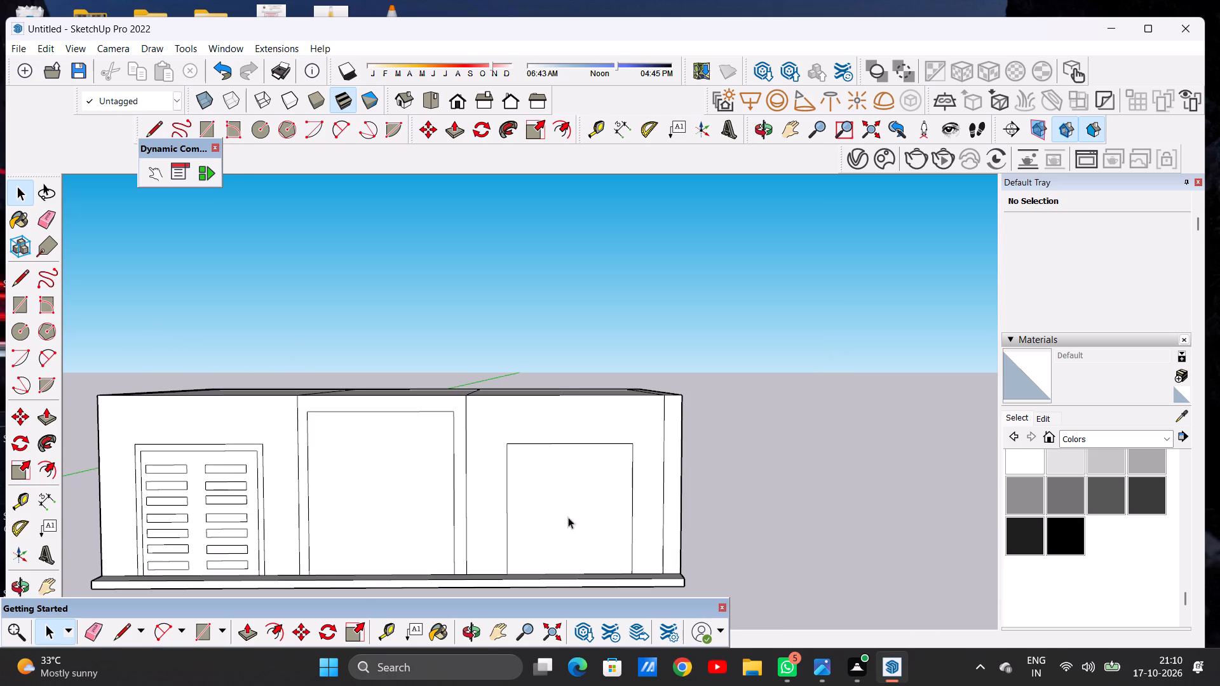
Offset the right opening's outline slightly inward to form an inset frame in the front of the right section.
scroll(591, 549, up, 3)
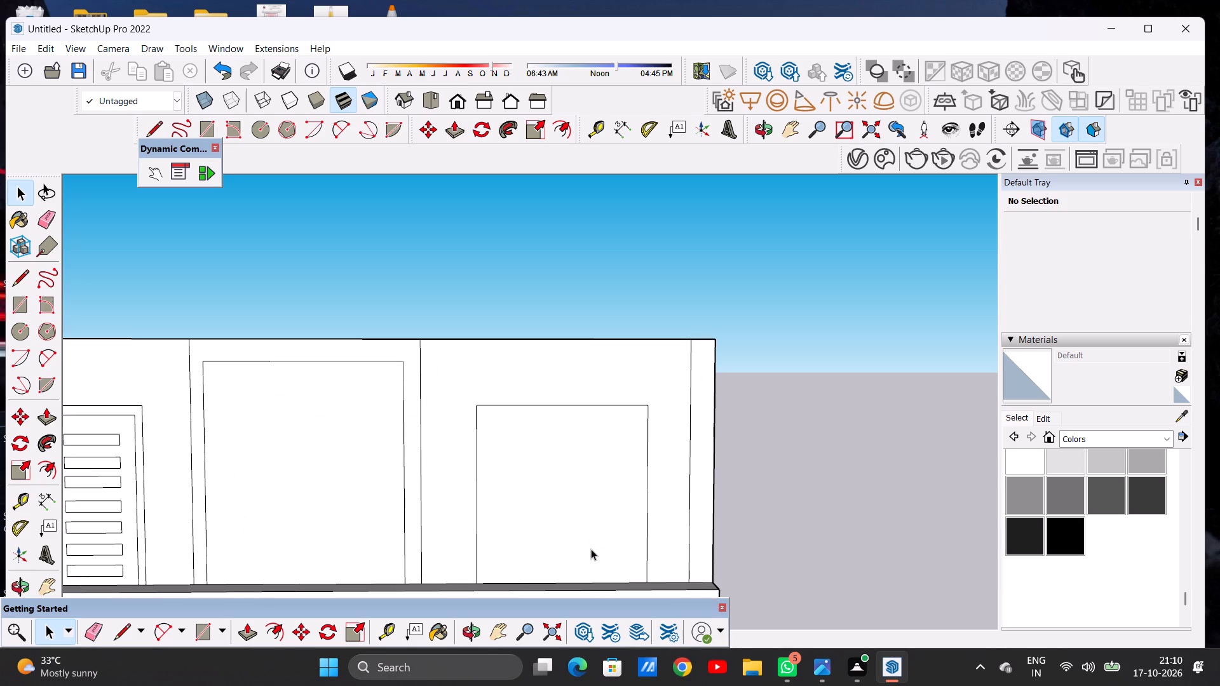
key(r)
key(space)
text(OF)
click(532, 416)
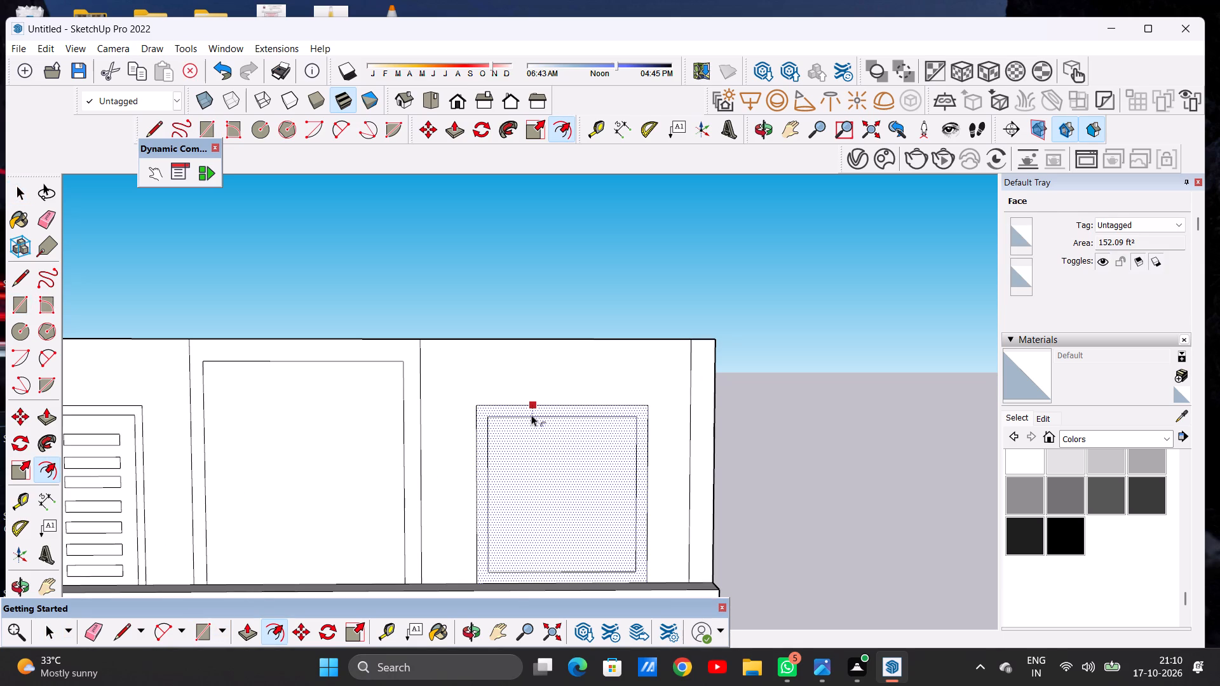
click(531, 414)
key(space)
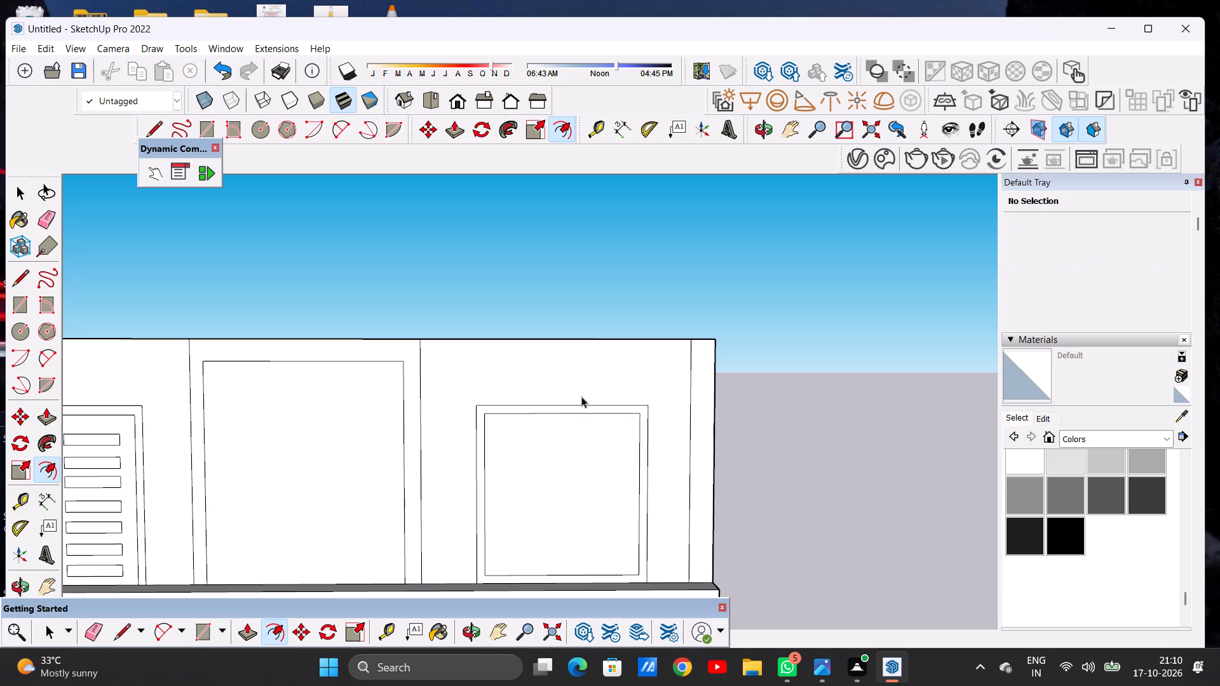
Draw short vertical lines from both bottom corners of the right opening's inset outline down to the slab.
scroll(503, 595, up, 1)
scroll(518, 448, down, 7)
scroll(522, 532, up, 13)
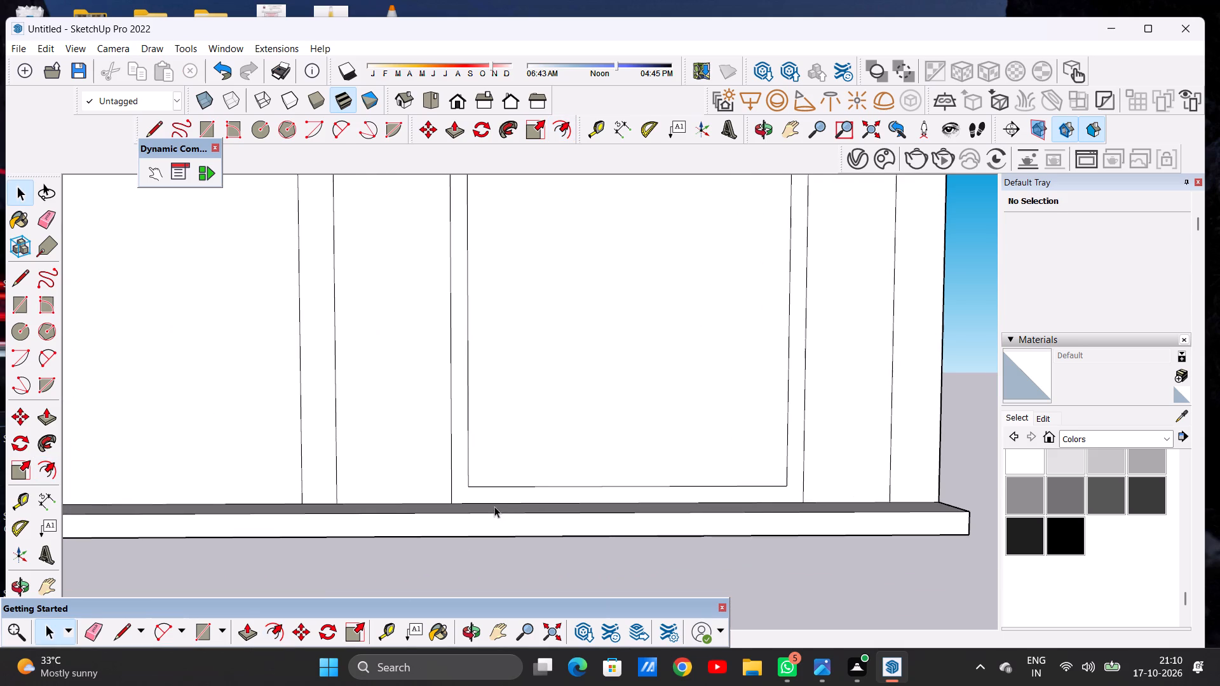
key(l)
scroll(469, 503, up, 8)
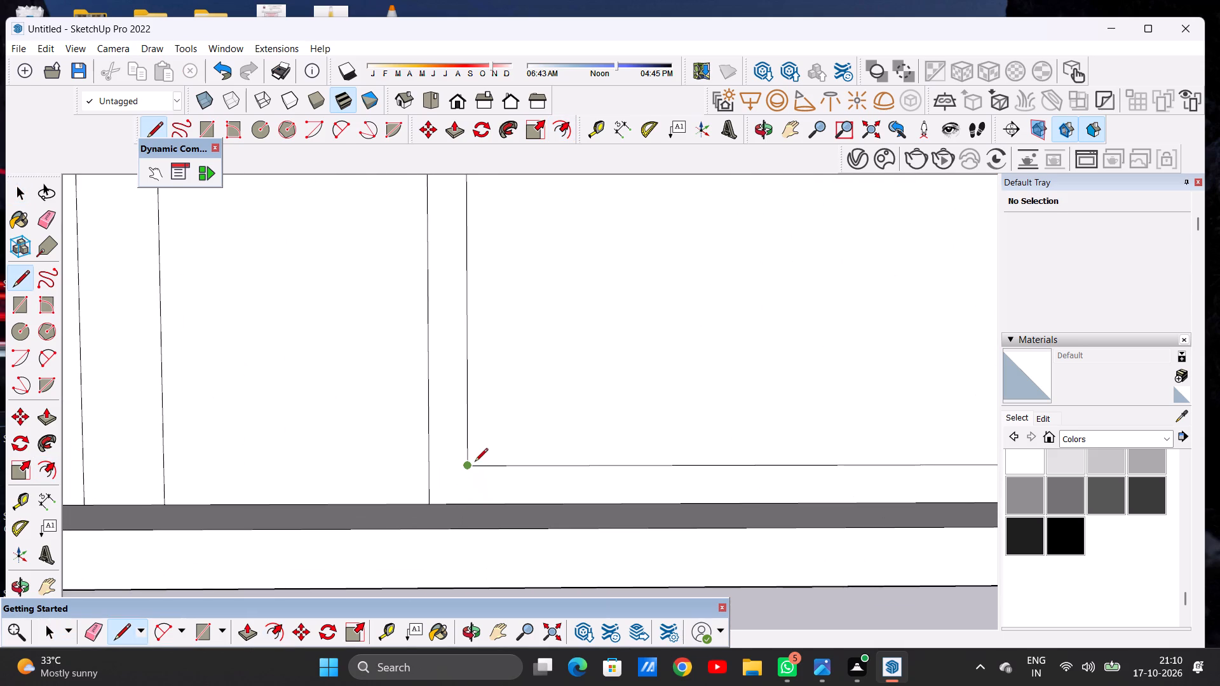
click(475, 462)
click(470, 502)
scroll(493, 507, down, 5)
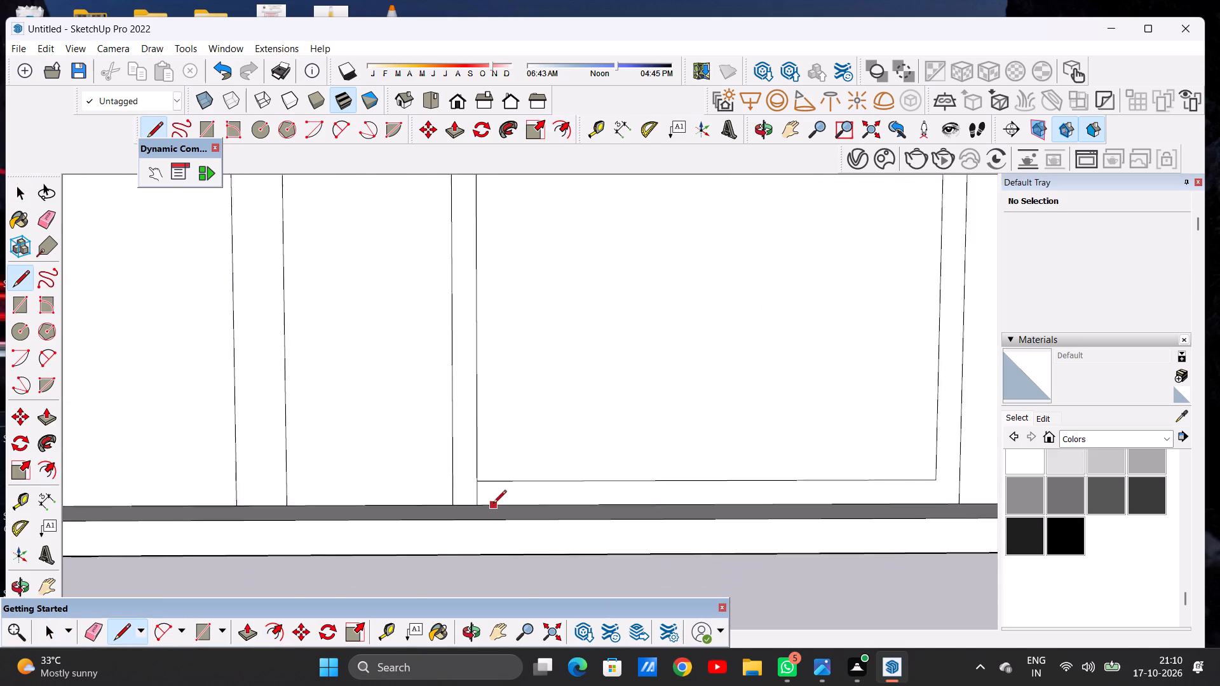
scroll(493, 504, down, 7)
scroll(777, 464, up, 13)
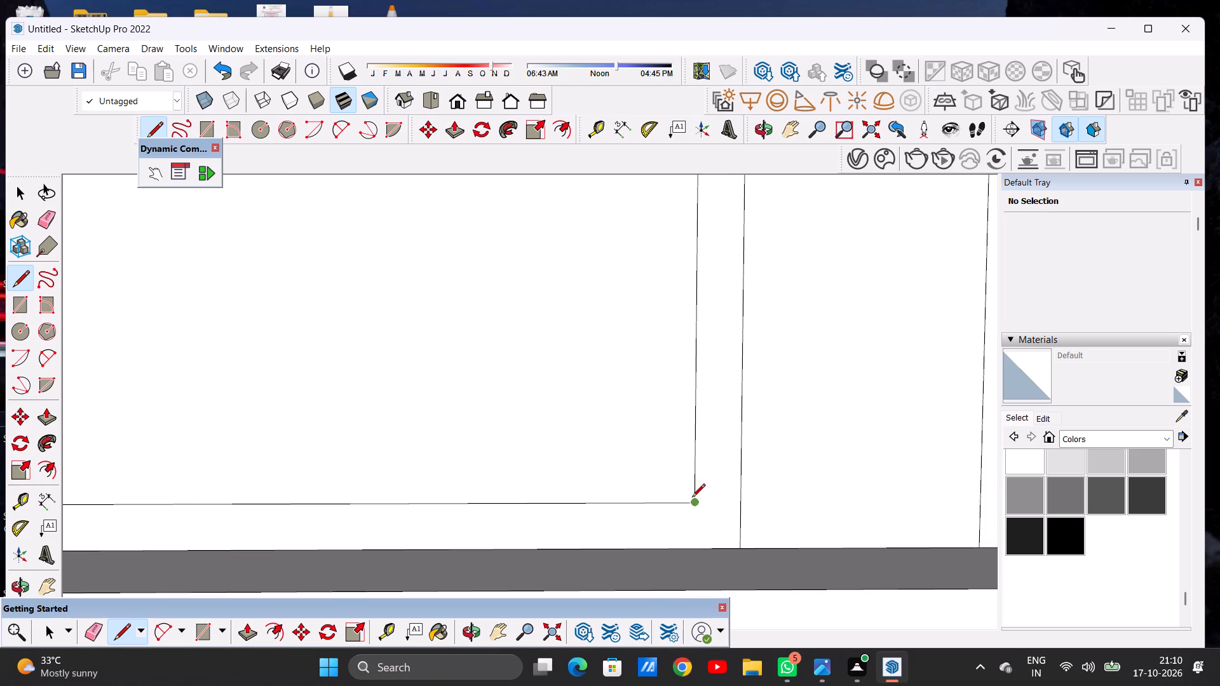
click(692, 498)
click(694, 546)
key(space)
Erase the bottom edge of the right opening's inset outline.
key(e)
drag(635, 497, 640, 514)
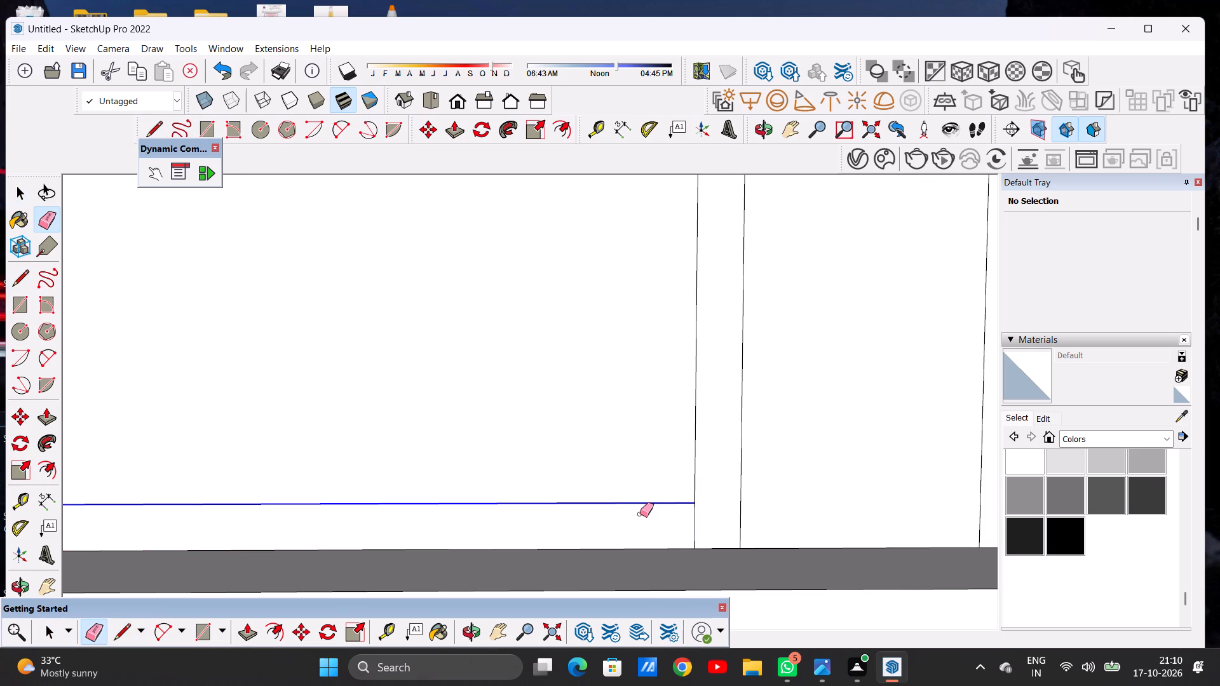
key(space)
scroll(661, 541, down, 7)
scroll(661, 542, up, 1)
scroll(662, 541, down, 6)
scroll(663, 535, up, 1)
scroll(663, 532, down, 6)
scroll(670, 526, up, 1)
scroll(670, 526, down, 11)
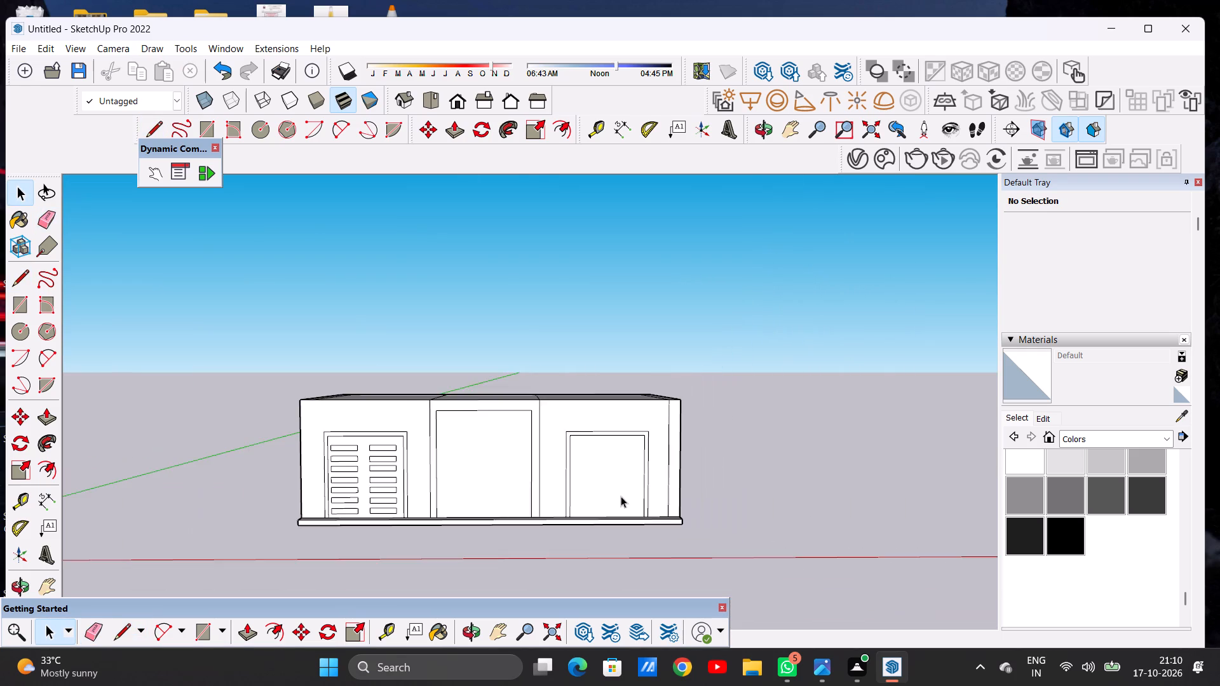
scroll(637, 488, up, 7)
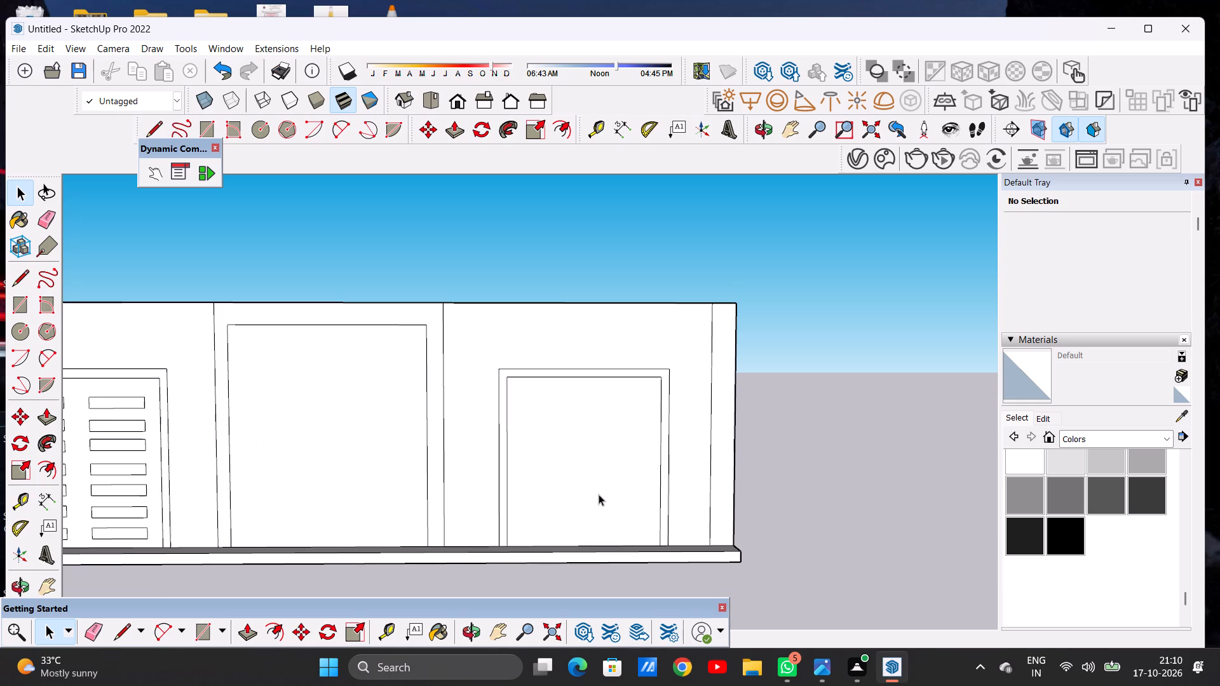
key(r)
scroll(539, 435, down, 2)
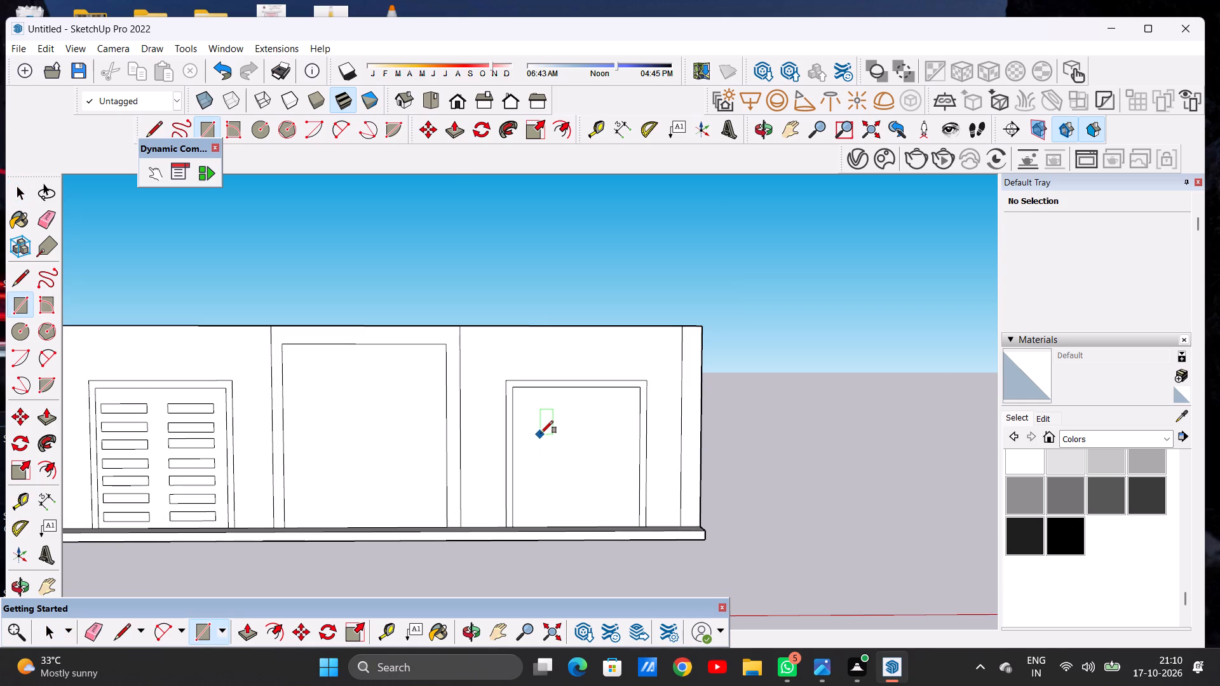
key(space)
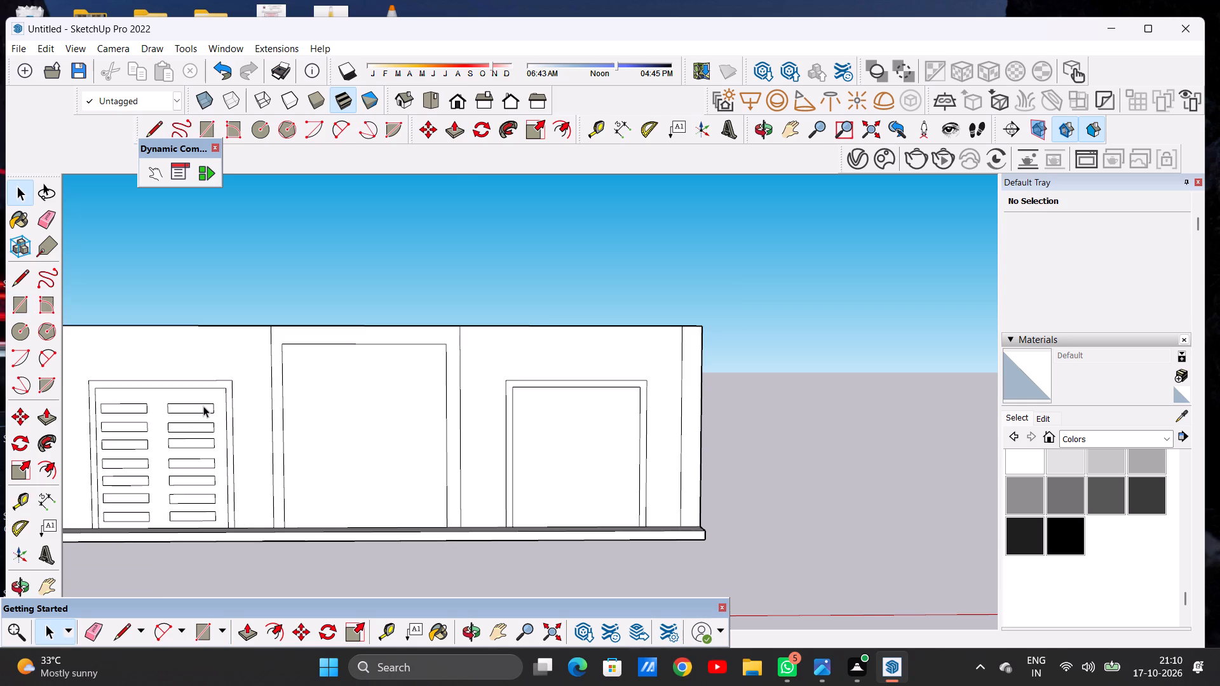
Copy the top panel of the left opening's right column straight across into the upper left of the right opening.
double_click(203, 406)
click(349, 307)
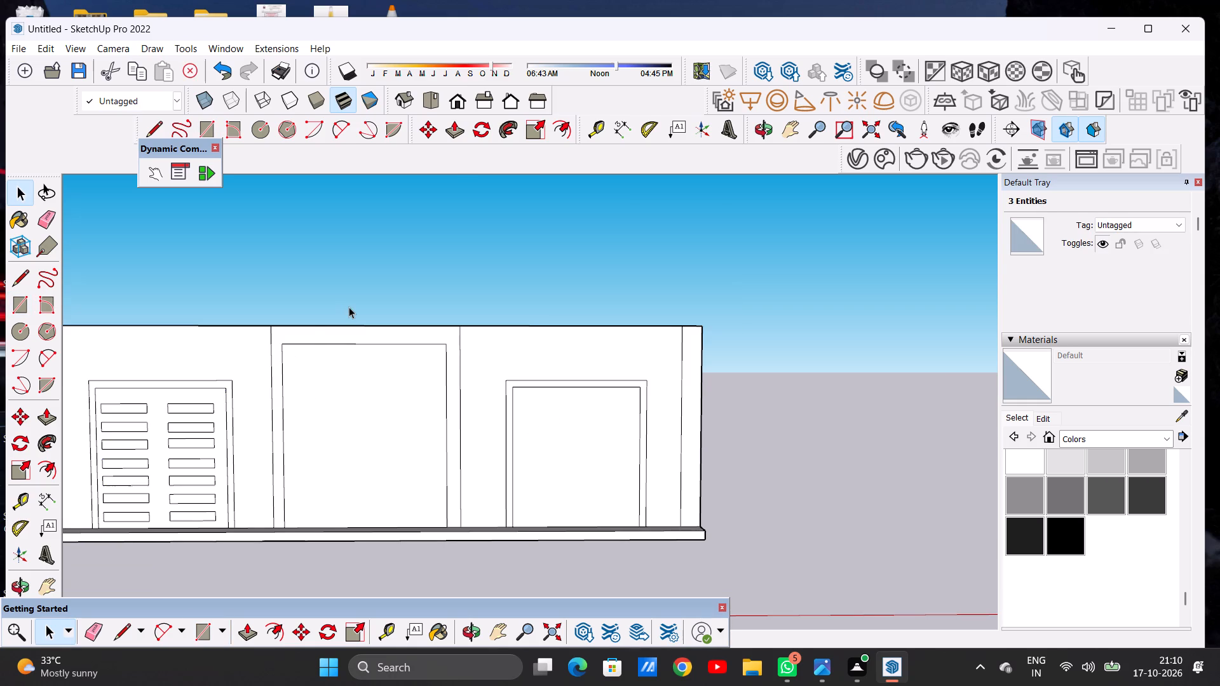
double_click(203, 407)
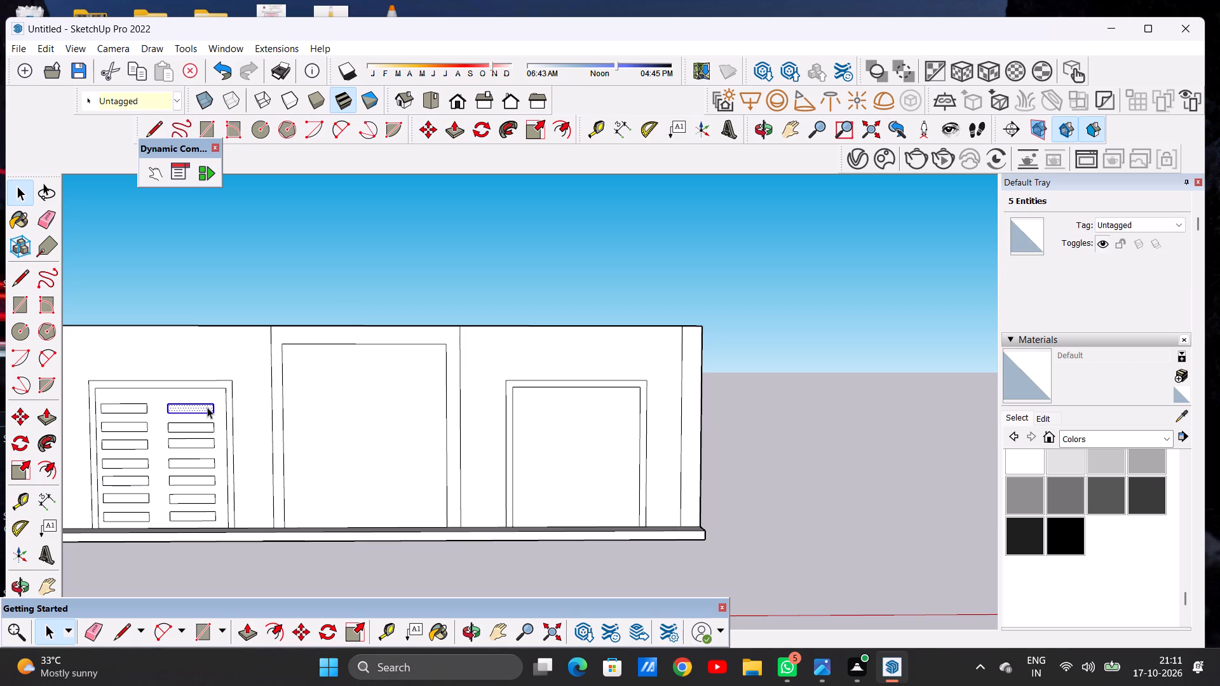
key(m)
scroll(215, 415, up, 4)
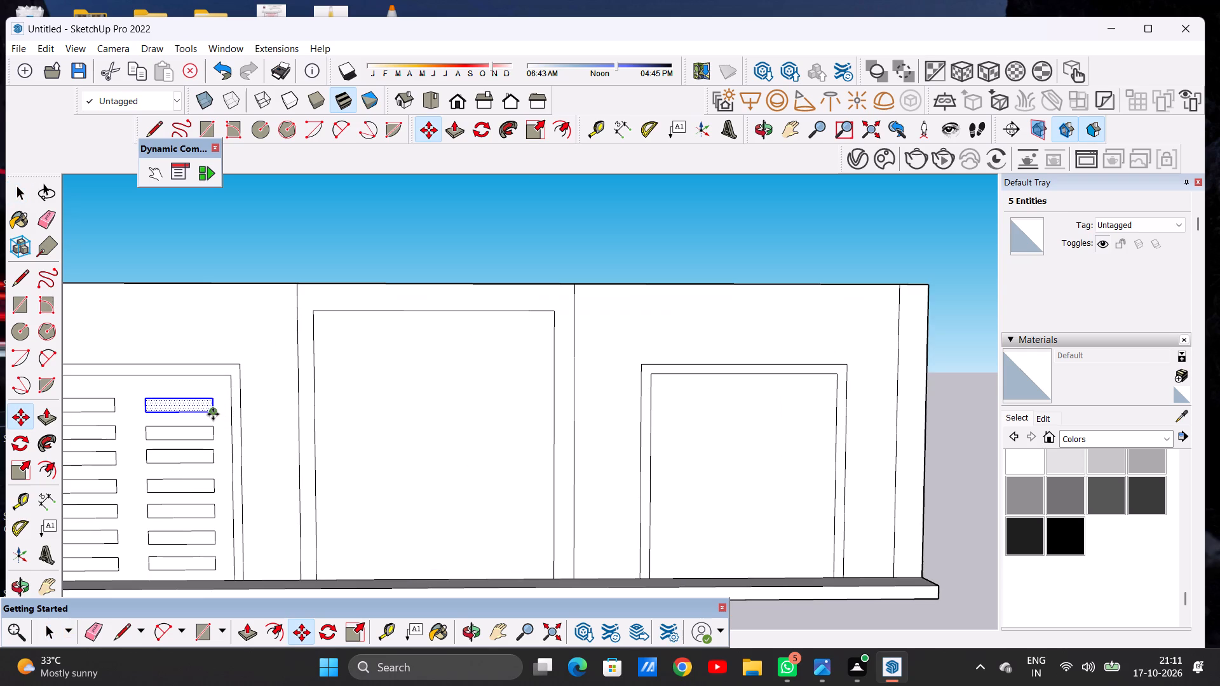
click(213, 414)
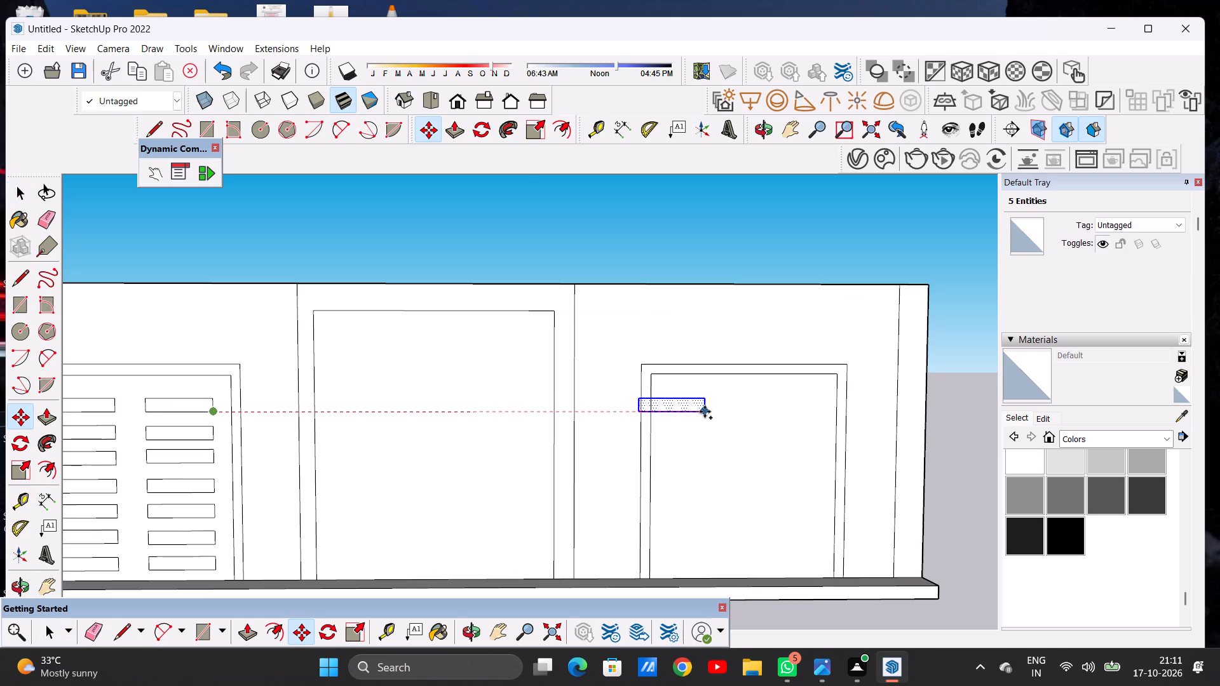
click(725, 414)
Copy the new panel straight across to the other side of the right opening to start a second column.
scroll(475, 417, down, 7)
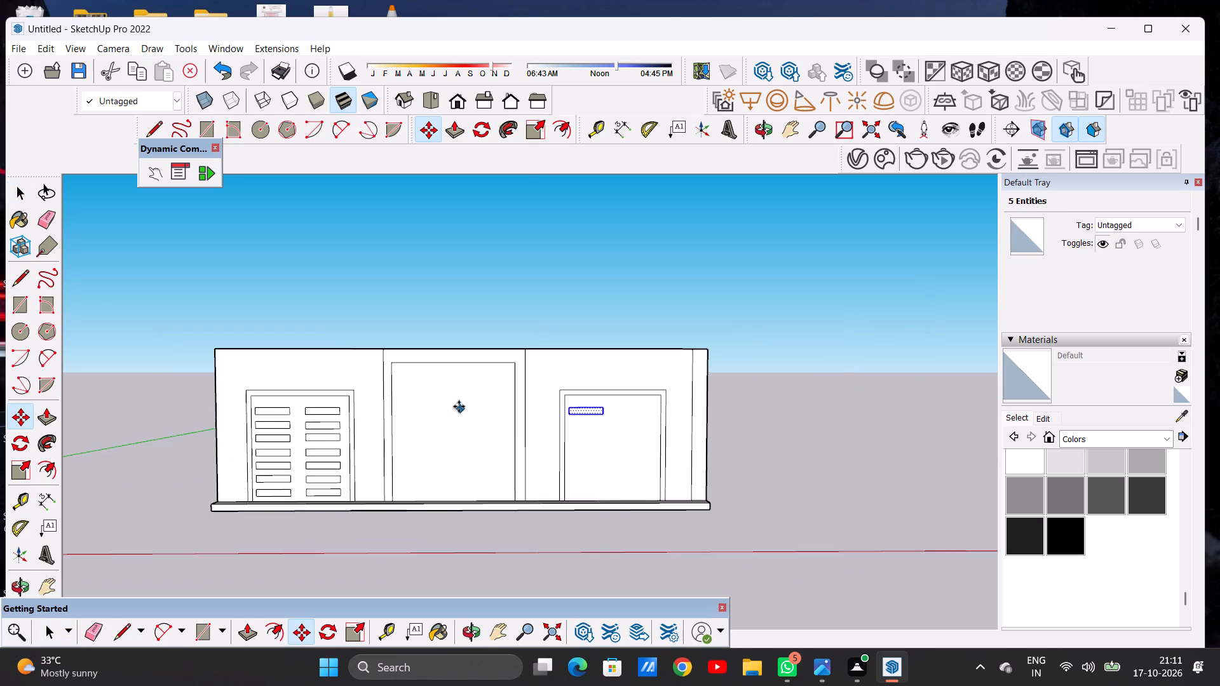
scroll(621, 418, up, 3)
scroll(571, 426, up, 4)
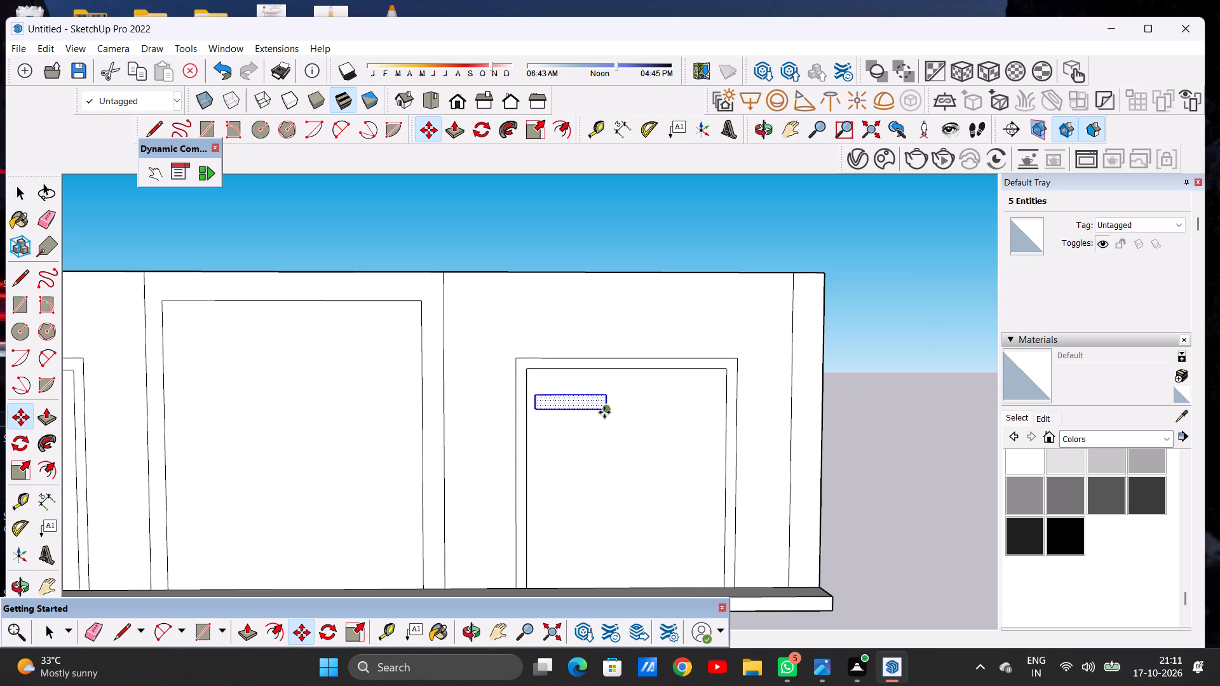
click(606, 409)
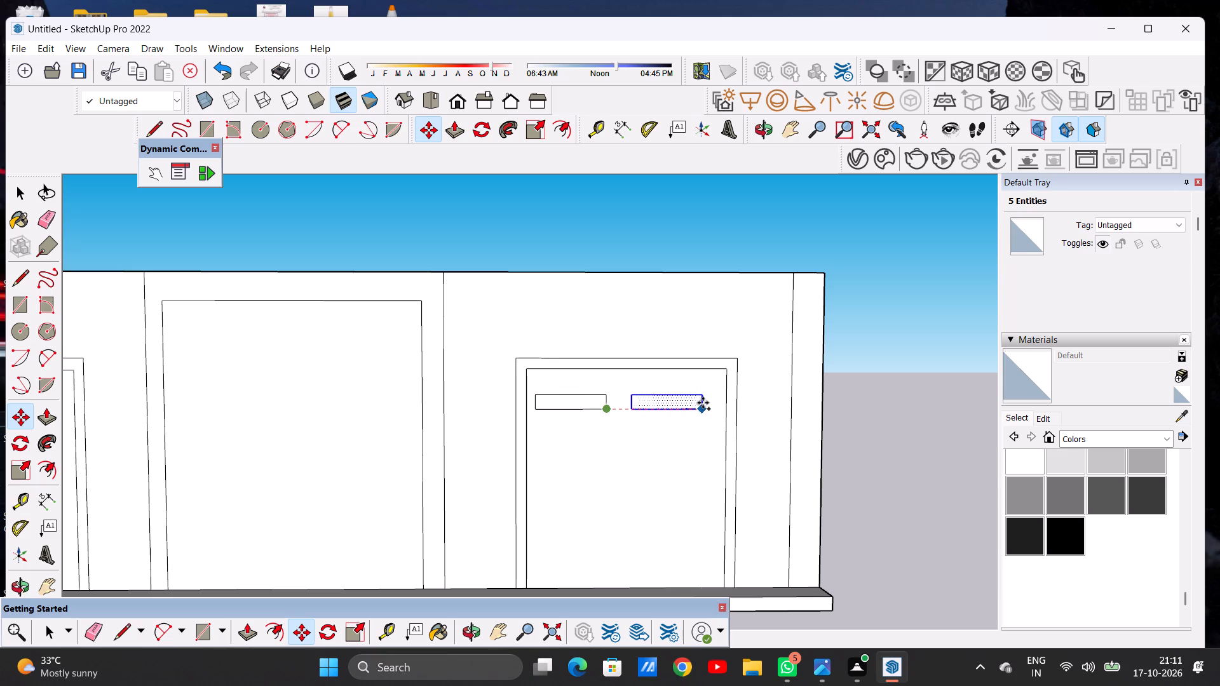
click(703, 403)
Copy the right opening's right panel straight down once, placing it just below the original.
click(703, 410)
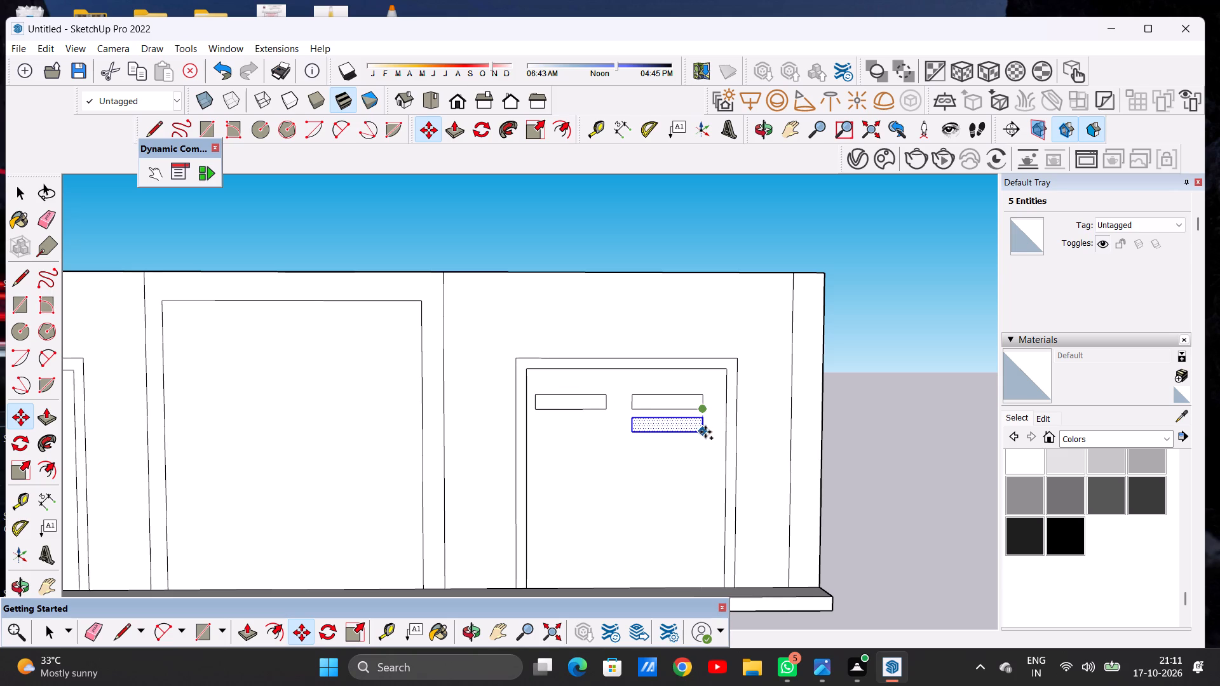
click(705, 432)
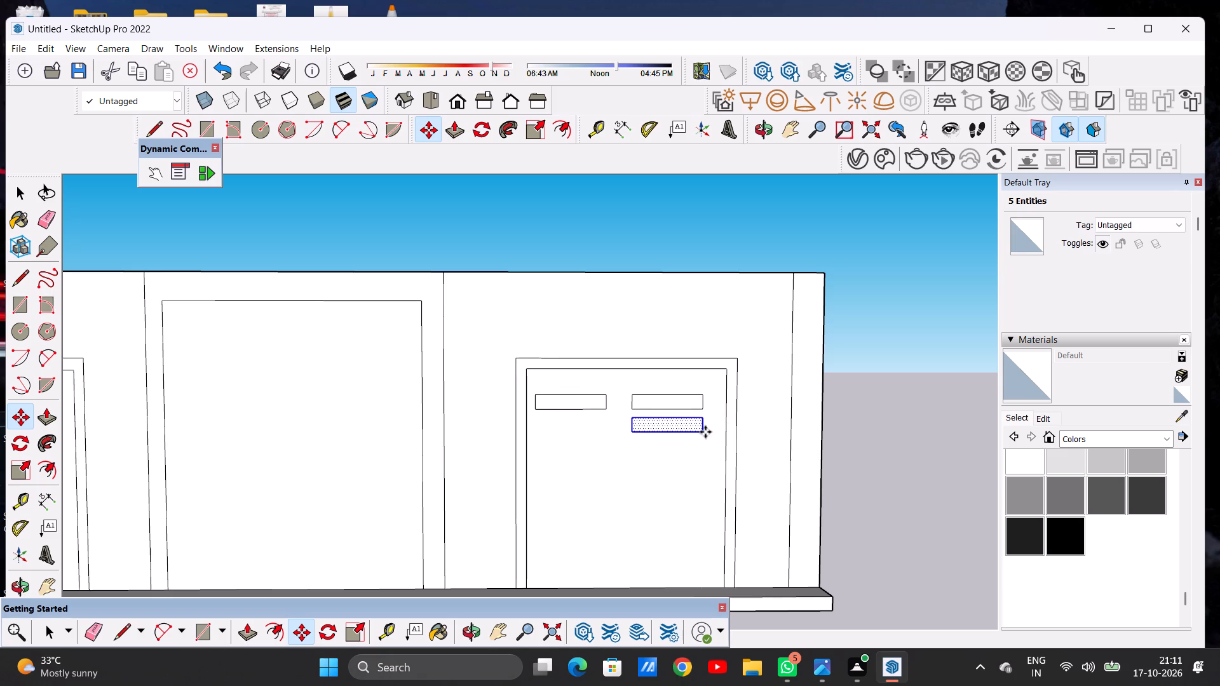
key(space)
Copy the lower right panel straight down and repeat it as an array of 8 copies at the same spacing.
scroll(711, 422, down, 8)
scroll(445, 419, up, 6)
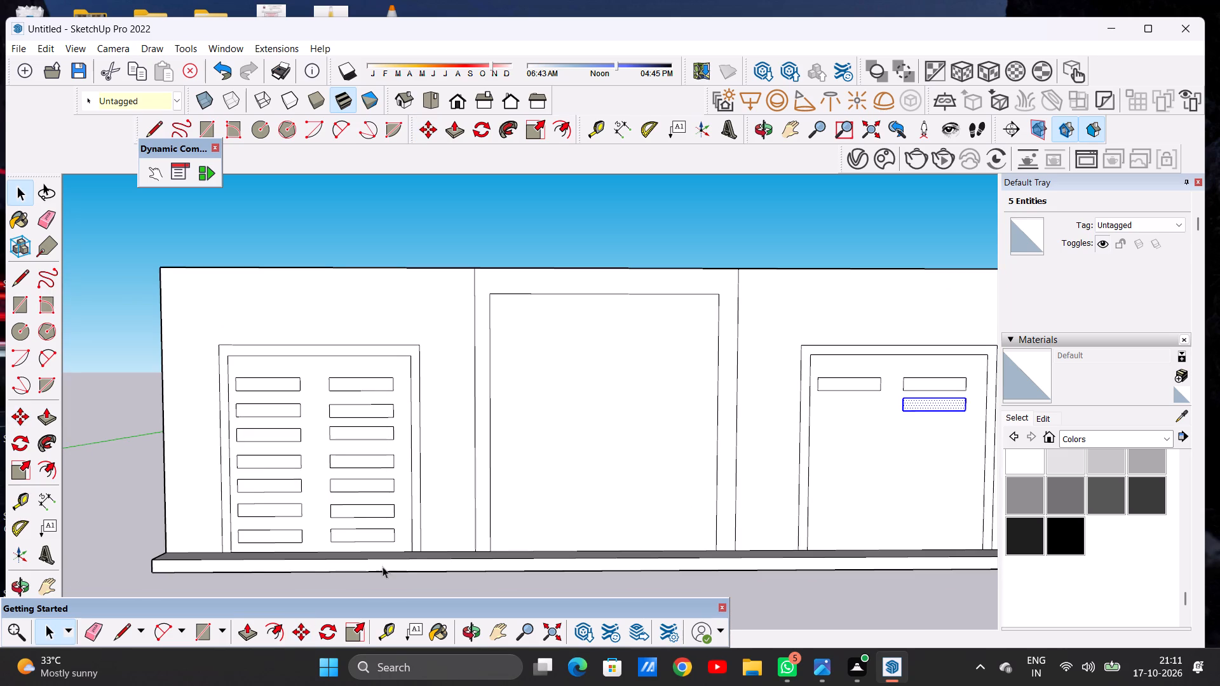
scroll(281, 467, down, 11)
scroll(586, 447, up, 13)
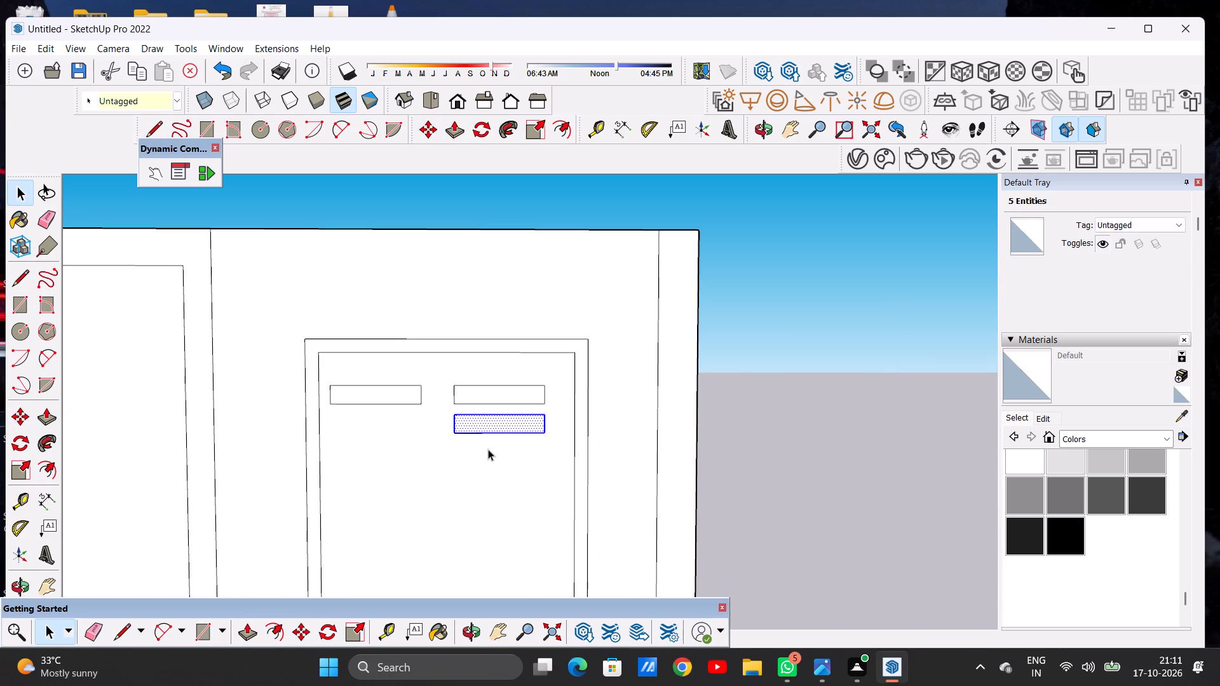
key(m)
click(546, 433)
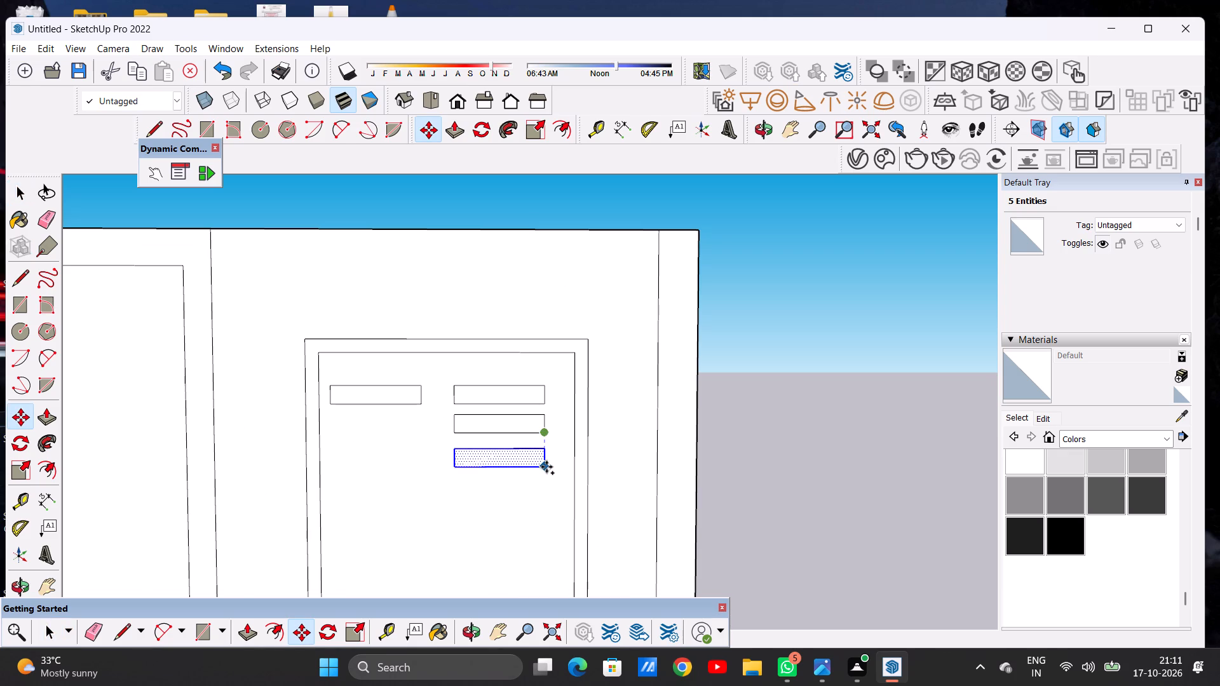
click(546, 467)
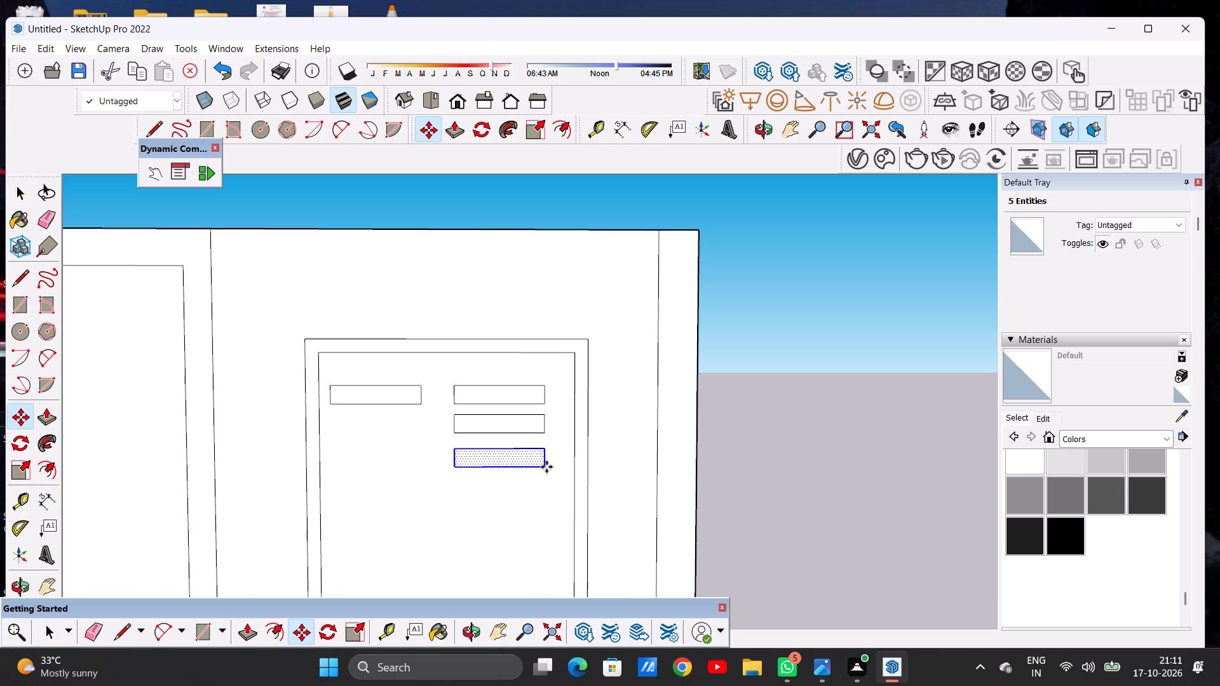
key(shift+asterisk)
key(8)
key(Return)
key(space)
Delete the two lowest panel copies that extend below the slab in the right opening's array.
scroll(512, 434, down, 10)
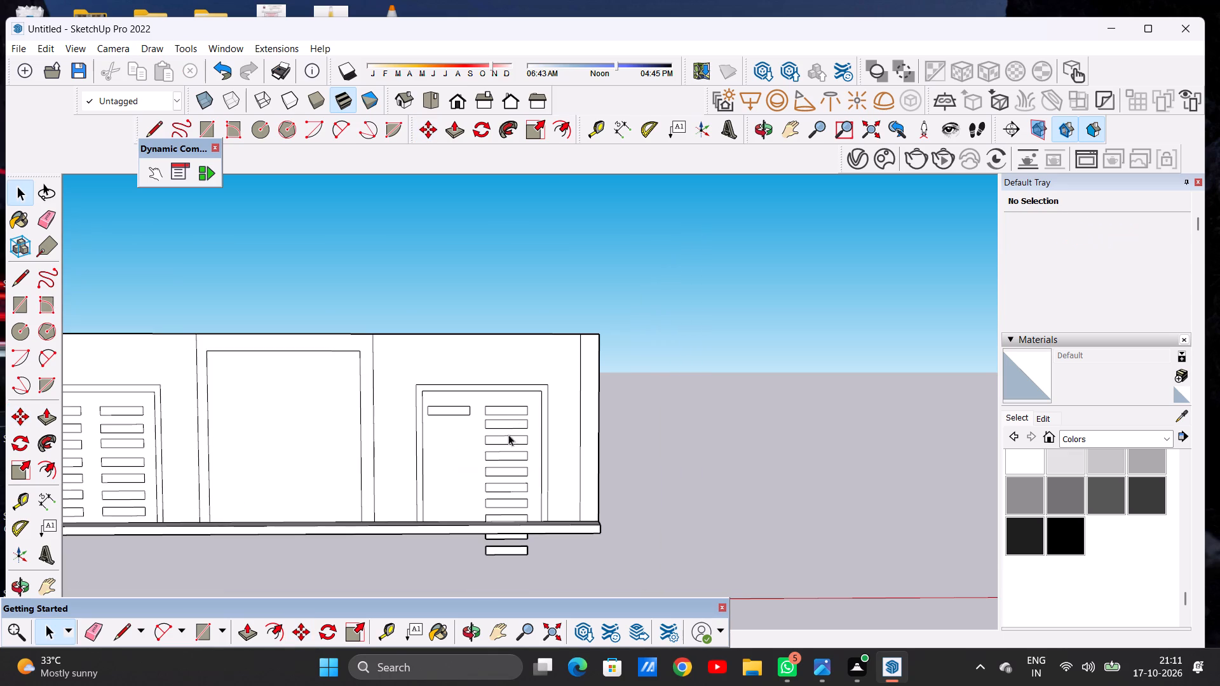
scroll(506, 535, up, 9)
scroll(508, 538, down, 1)
scroll(508, 538, up, 8)
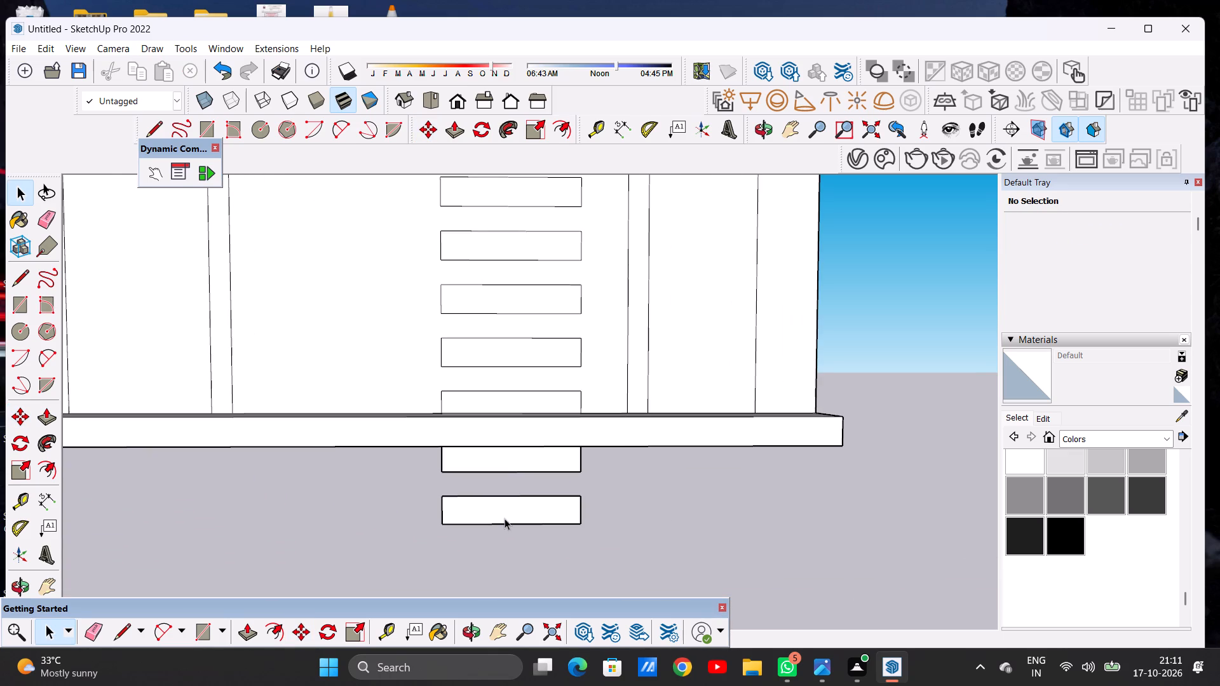
key(e)
key(space)
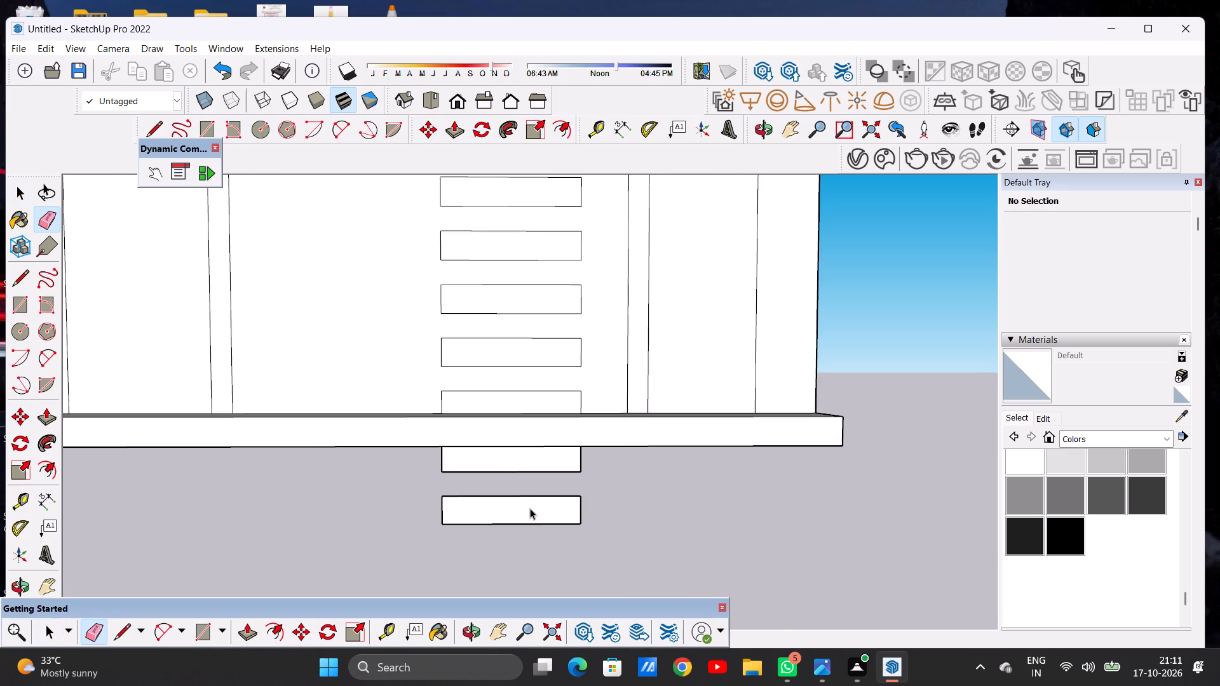
double_click(530, 508)
key(Delete)
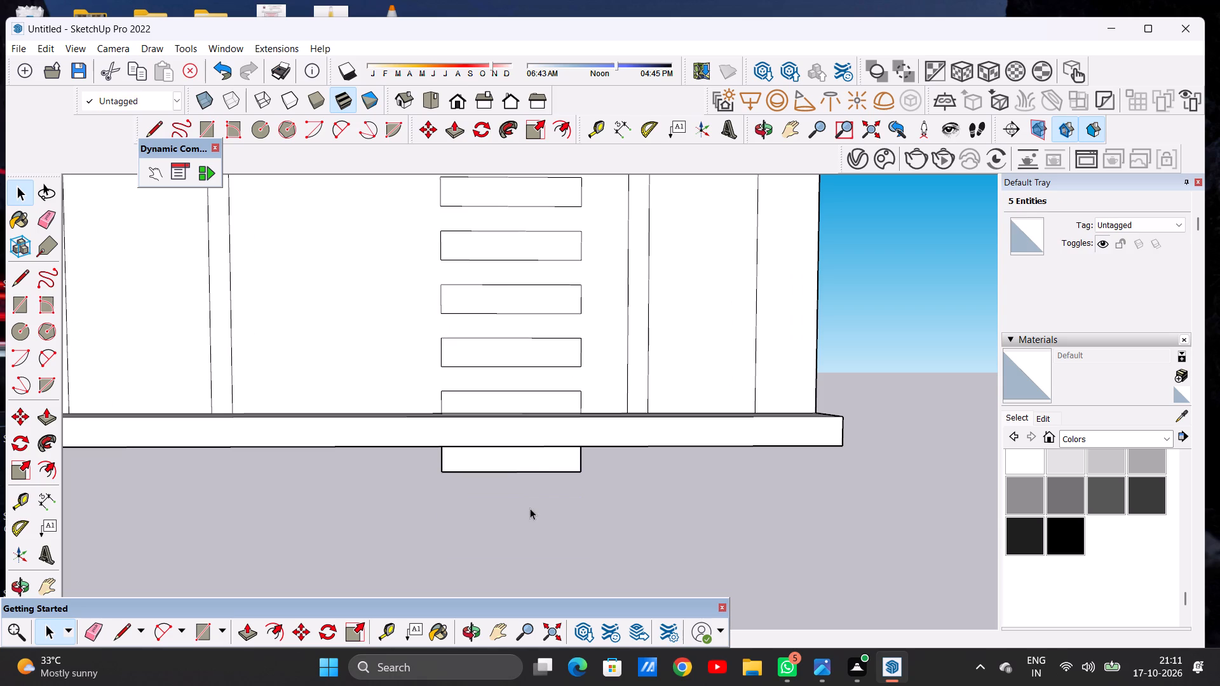
double_click(538, 467)
key(Delete)
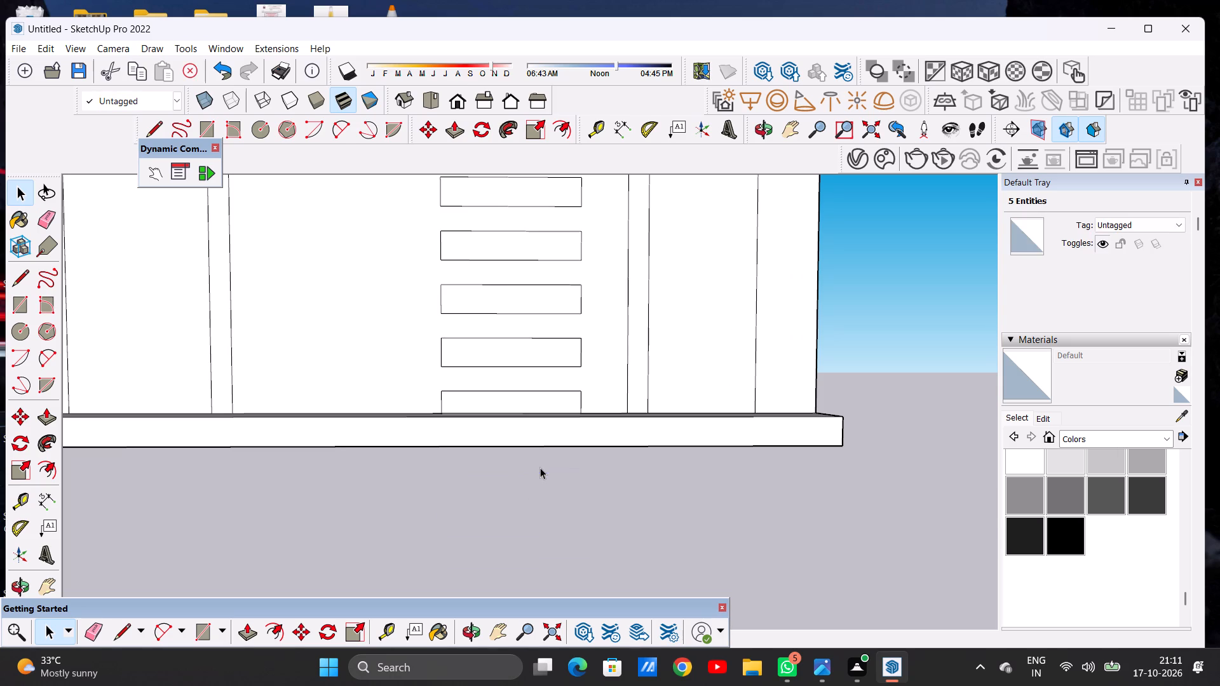
key(space)
middle_drag(537, 493, 528, 479)
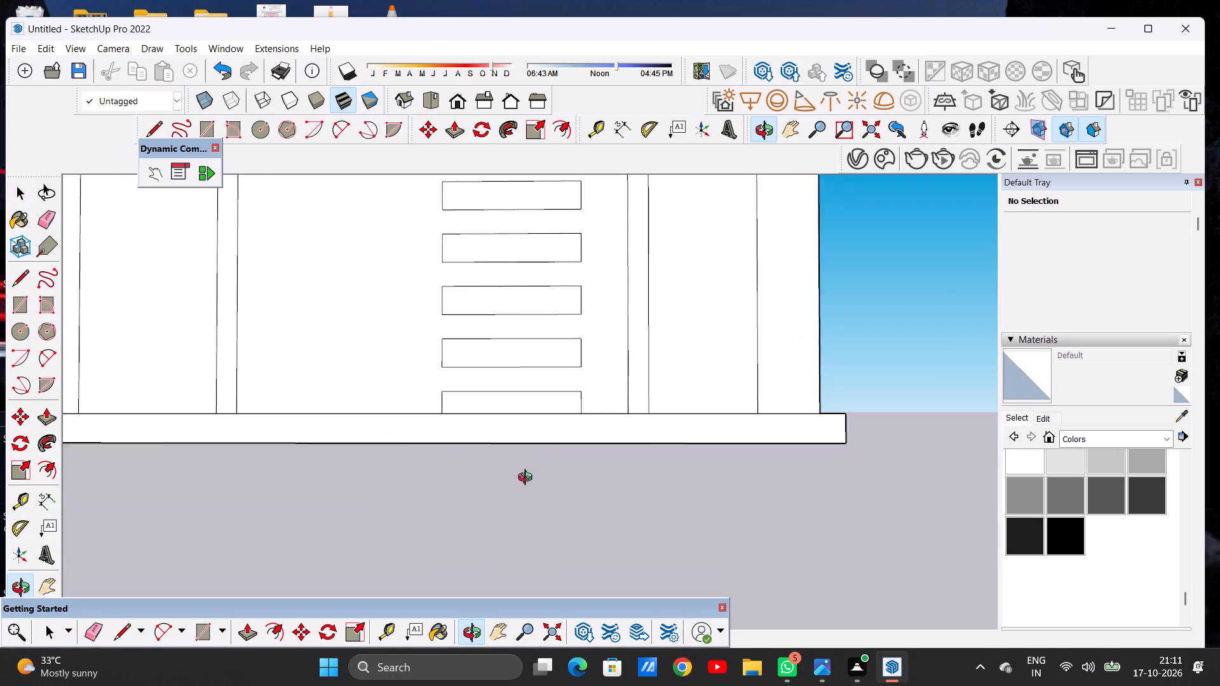
middle_drag(528, 479, 528, 523)
scroll(513, 514, down, 12)
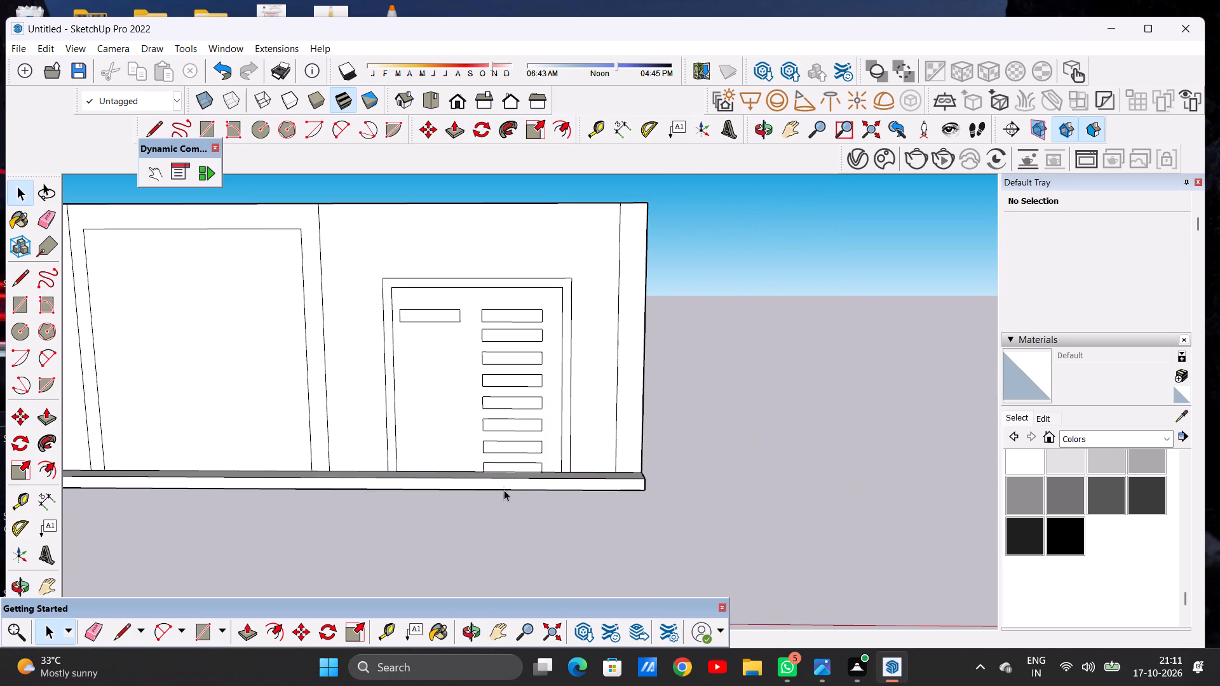
Copy the right opening's upper-left panel straight down twice, level with the second and third panels of the right column.
scroll(550, 455, down, 6)
scroll(383, 453, up, 5)
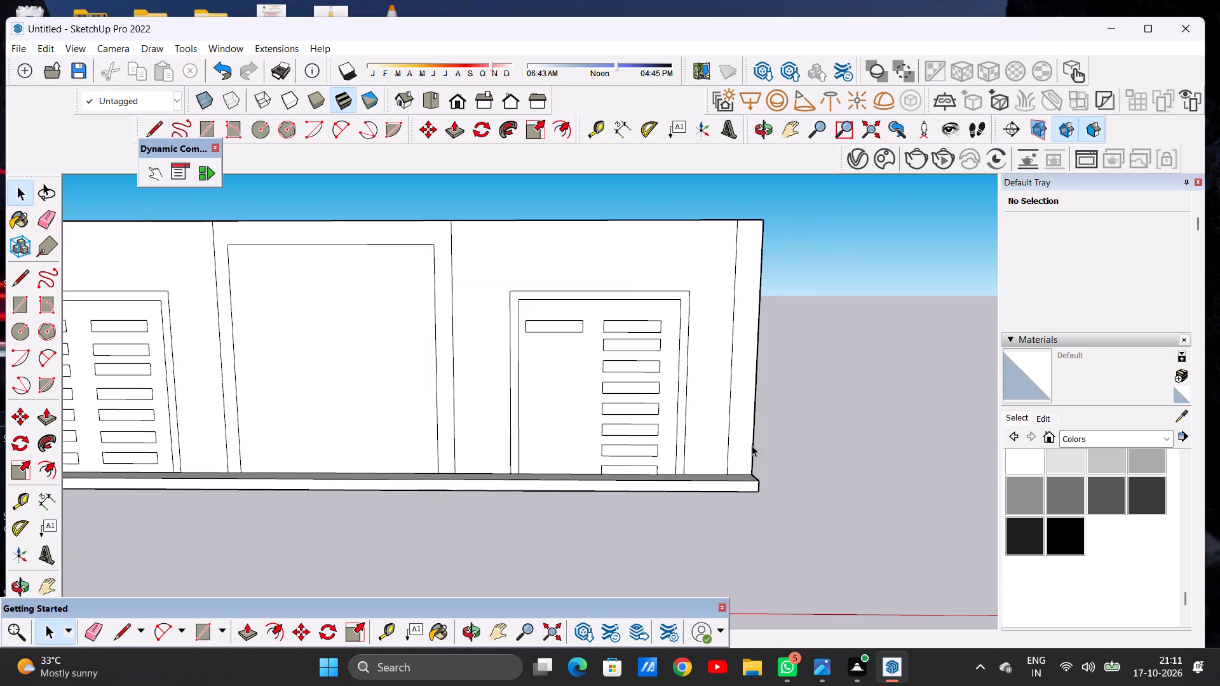
scroll(717, 461, up, 3)
scroll(585, 484, down, 6)
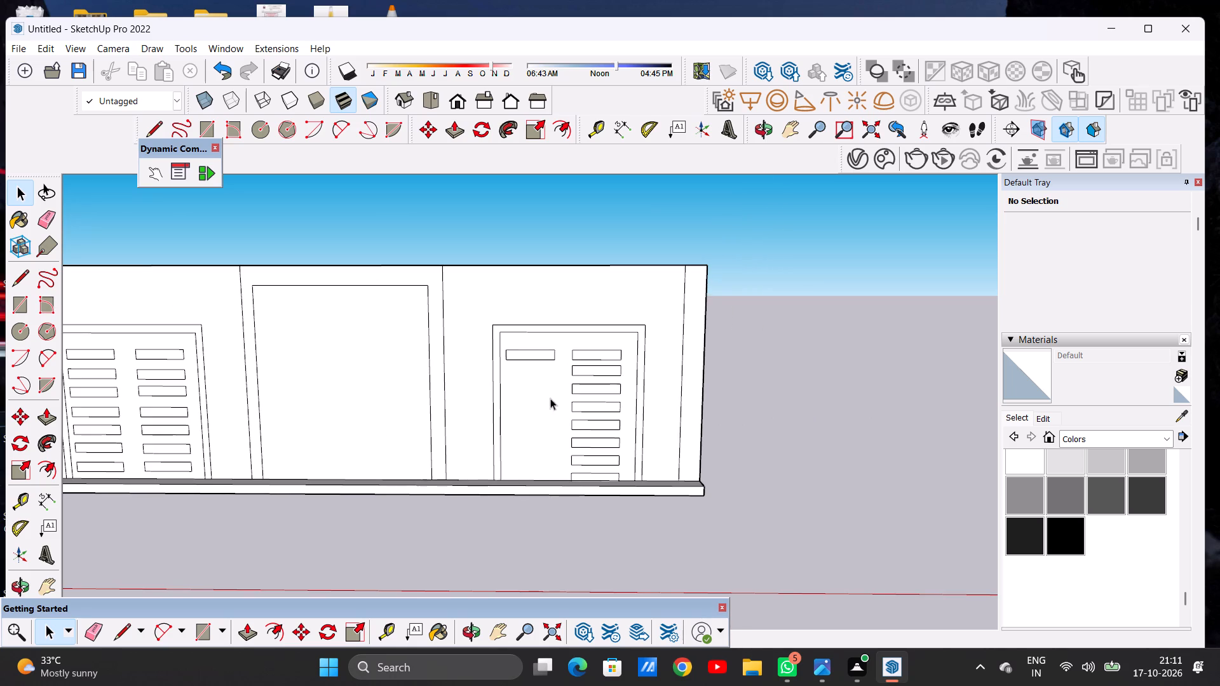
middle_drag(534, 403, 523, 401)
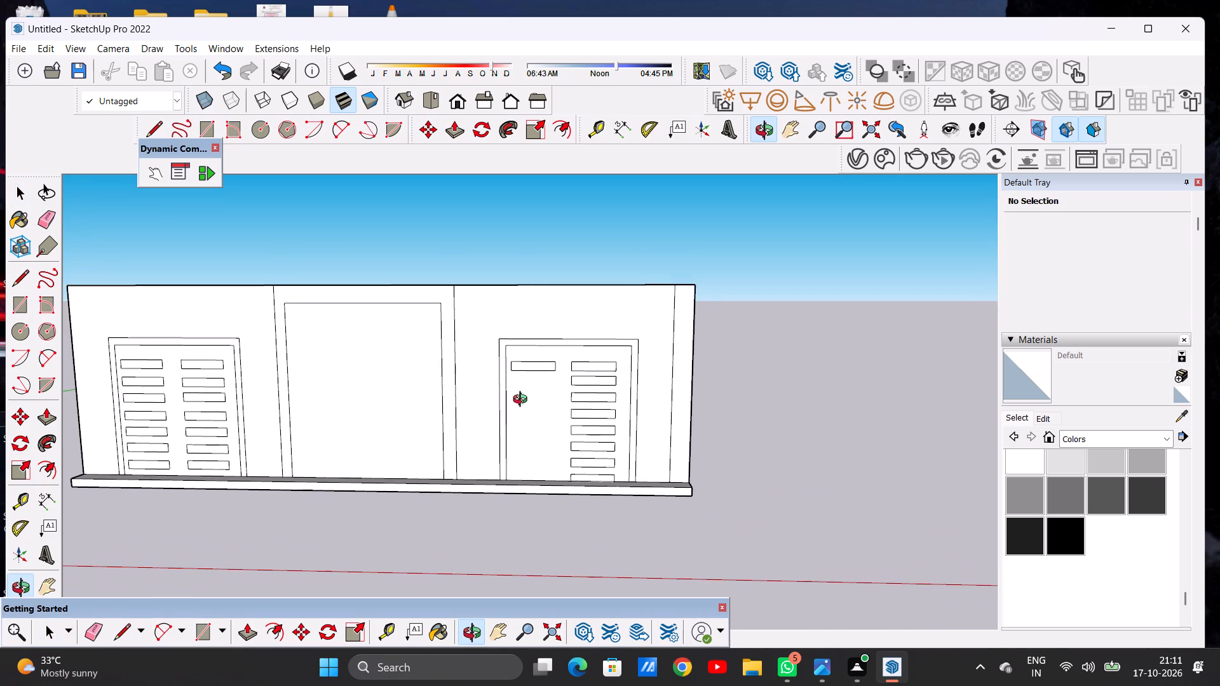
middle_drag(523, 401, 522, 401)
scroll(538, 382, up, 8)
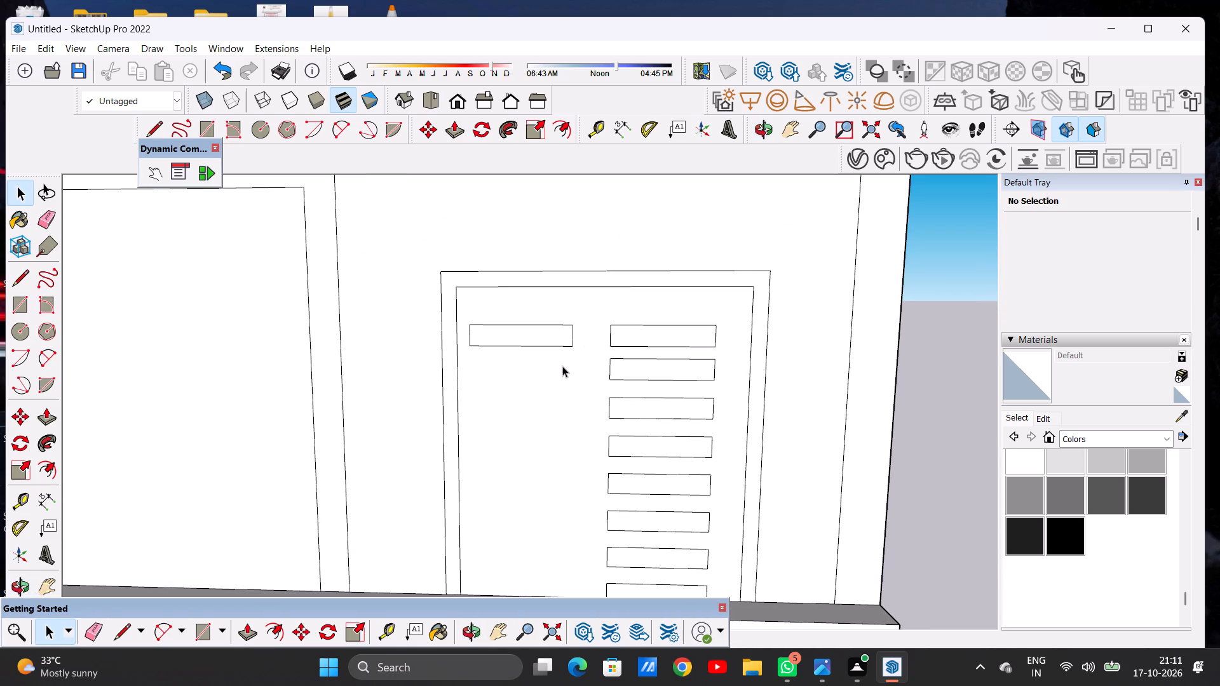
double_click(546, 335)
key(m)
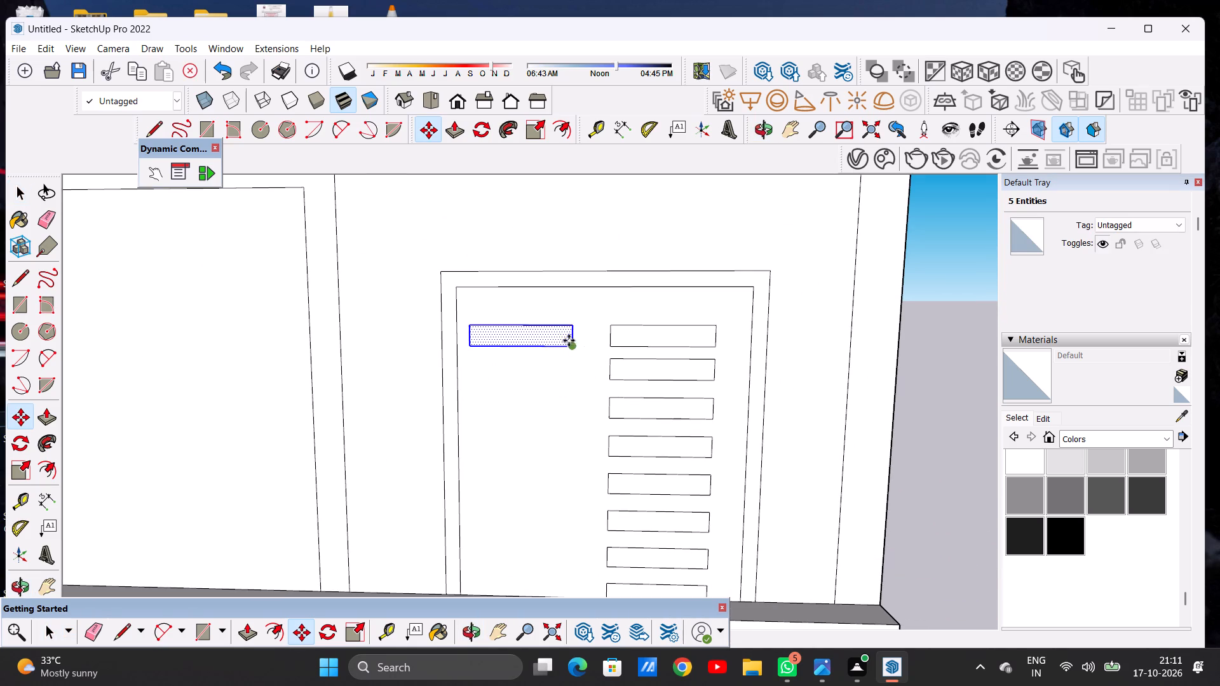
click(573, 348)
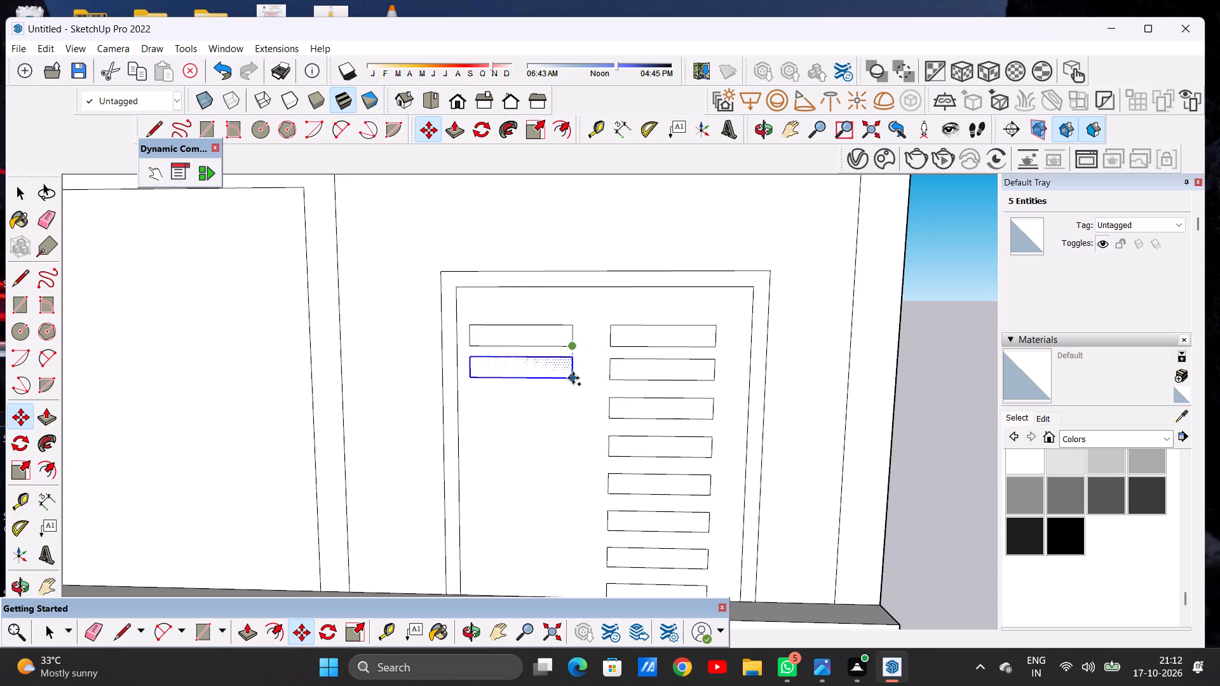
click(573, 378)
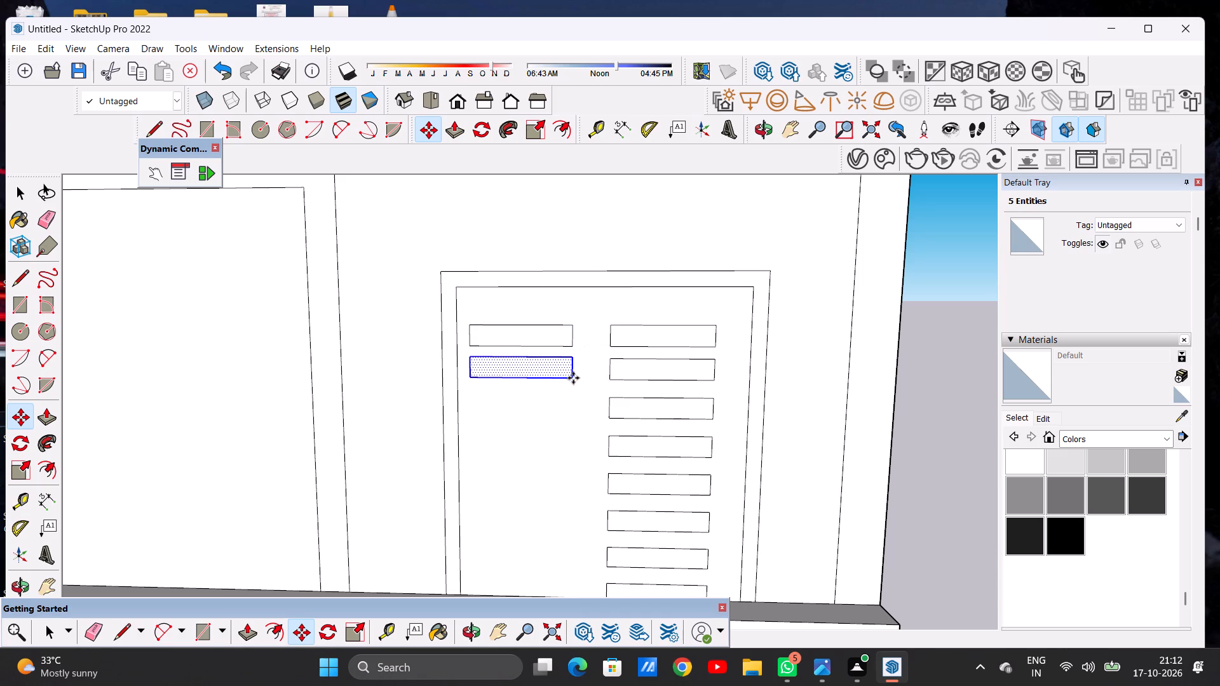
click(573, 378)
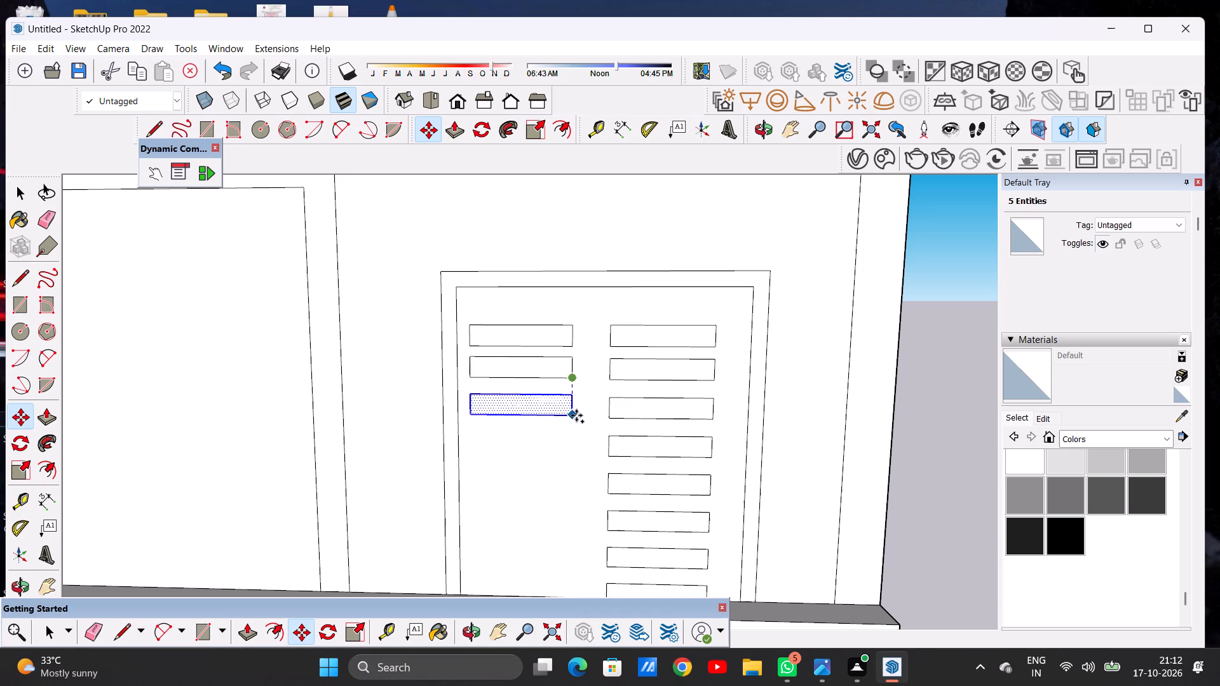
click(577, 415)
Continue the right opening's left column with three more panel copies straight down, level with the right column's panels.
scroll(599, 365, down, 6)
scroll(600, 412, up, 5)
scroll(592, 417, down, 1)
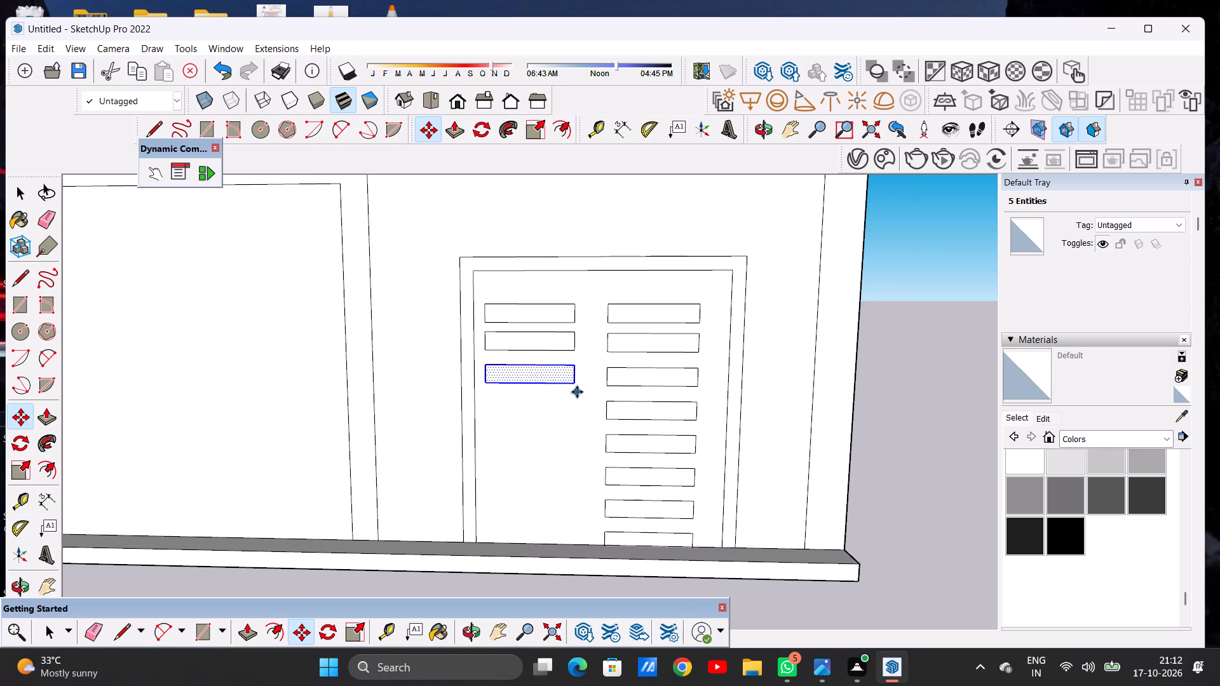
click(578, 387)
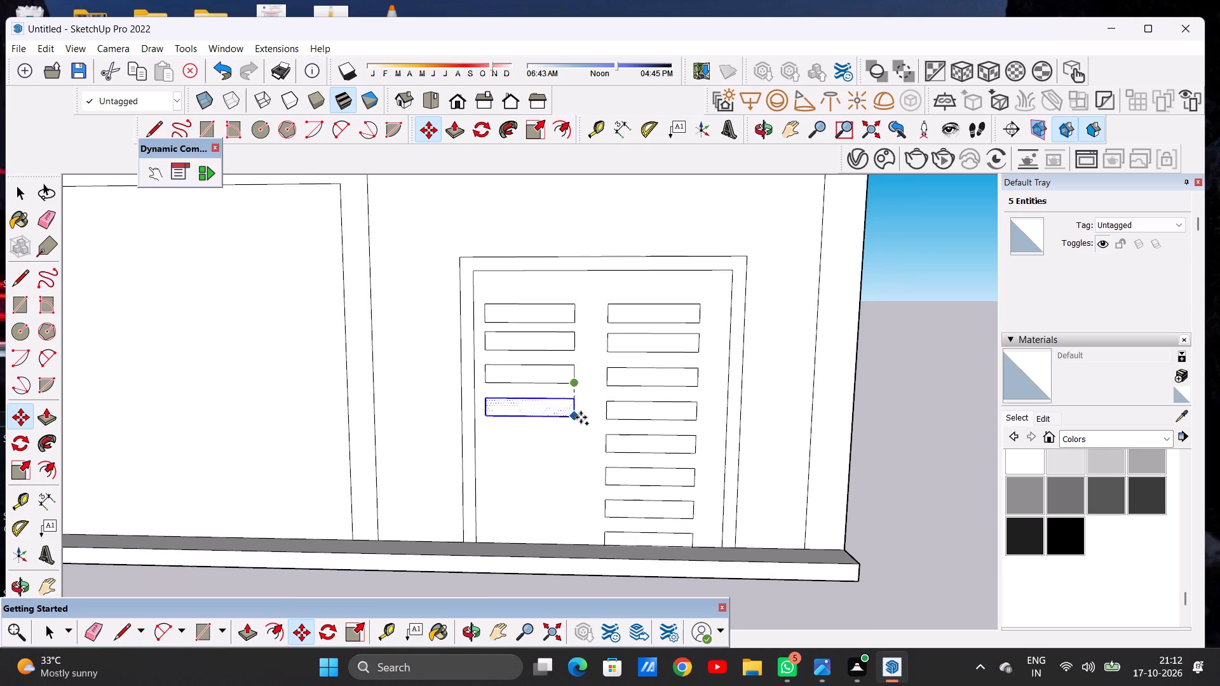
click(578, 416)
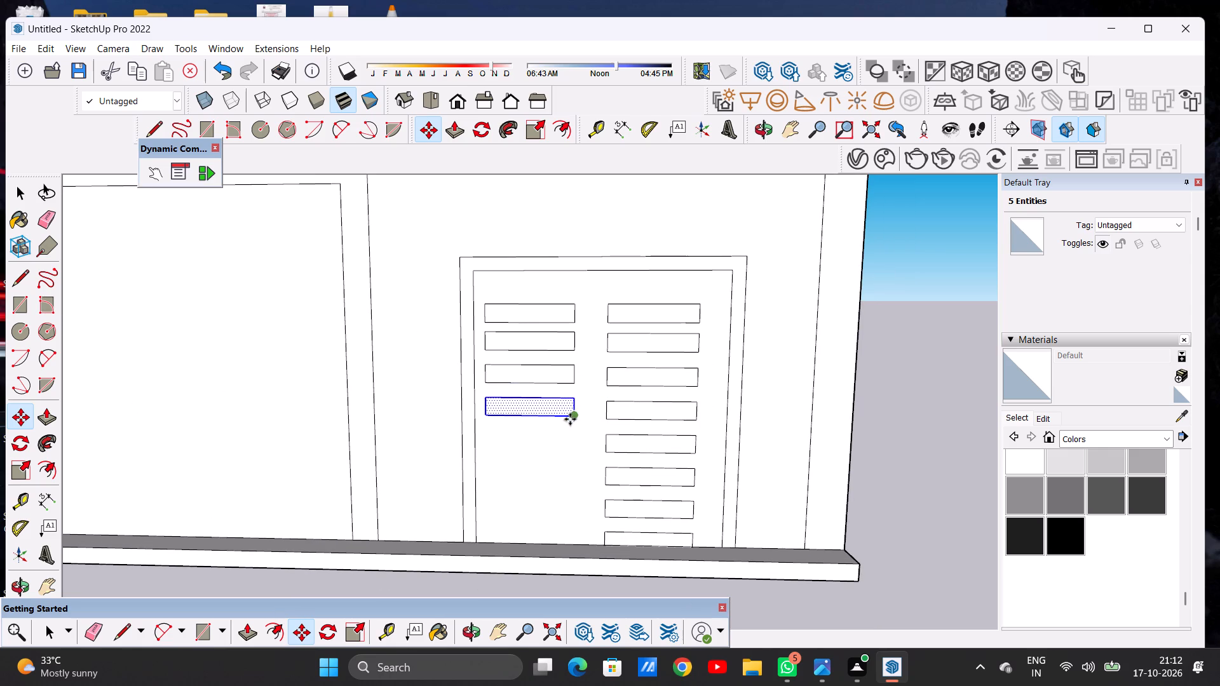
click(570, 417)
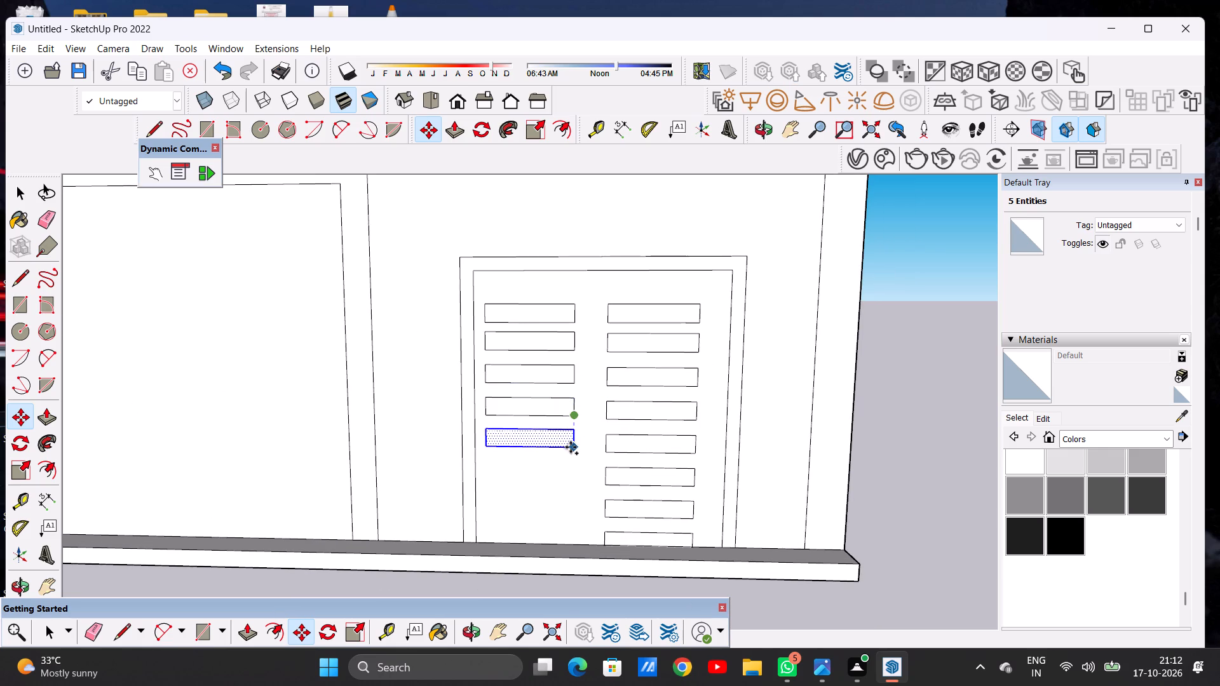
click(571, 450)
click(572, 450)
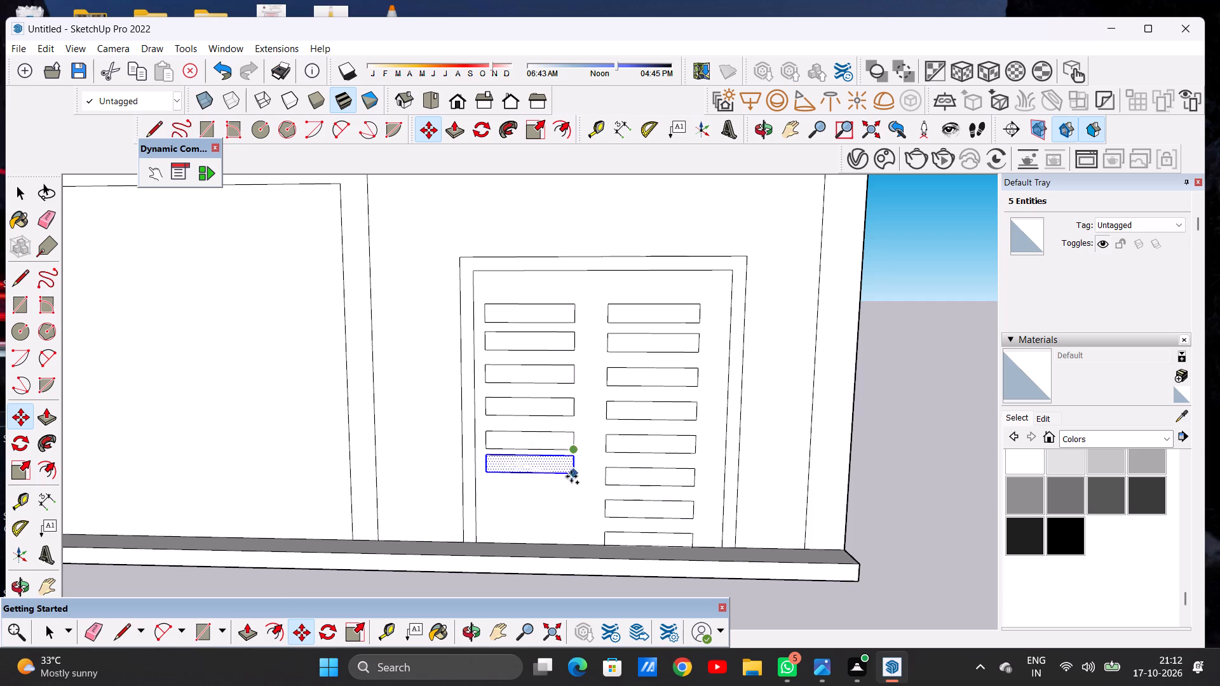
click(574, 485)
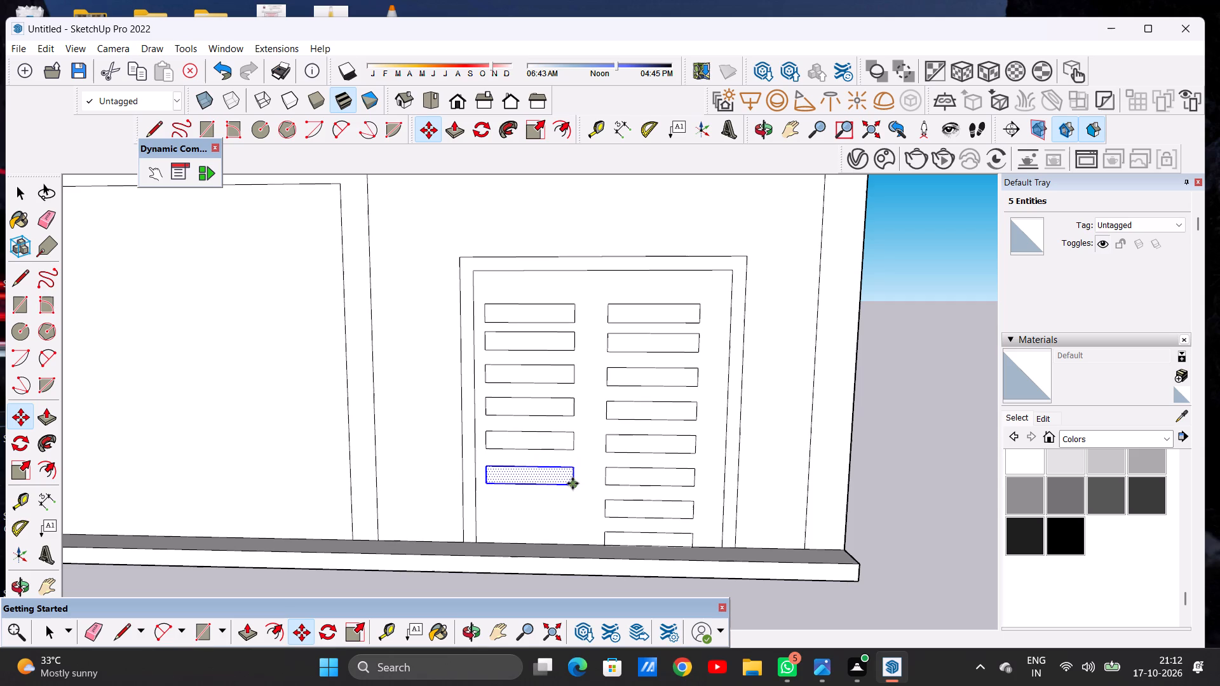
Finish the right opening's left column with two more panel copies straight down, ending the last one at the slab.
click(573, 483)
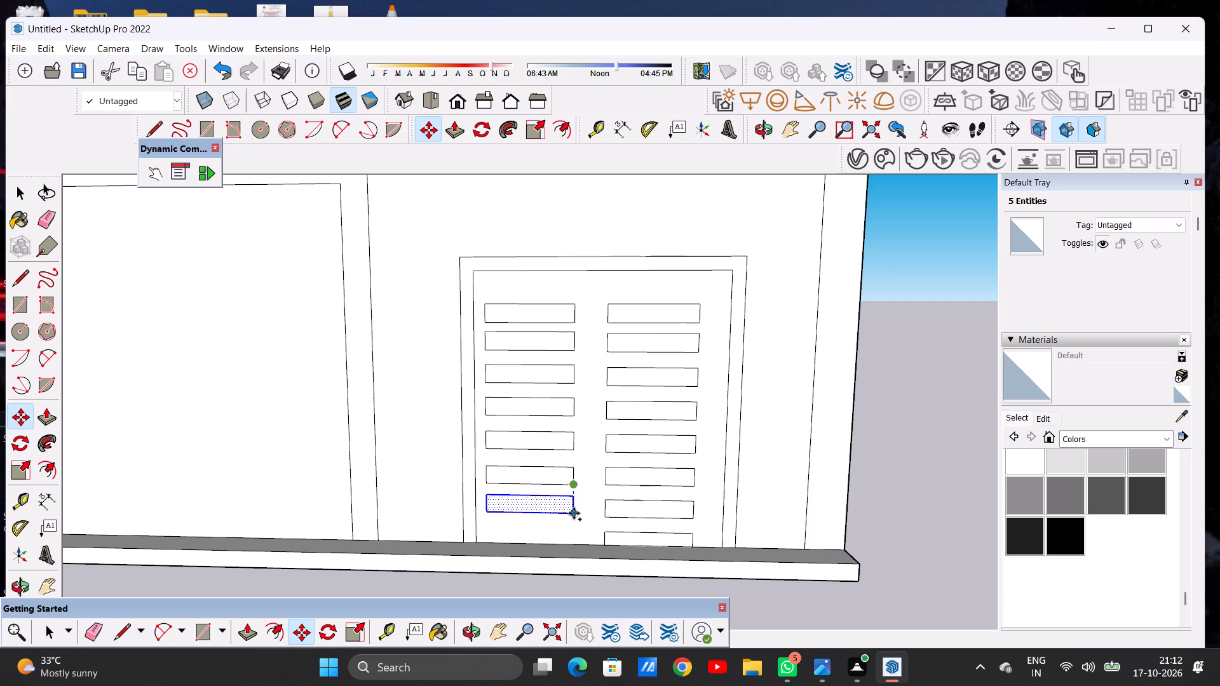
click(574, 513)
click(574, 513)
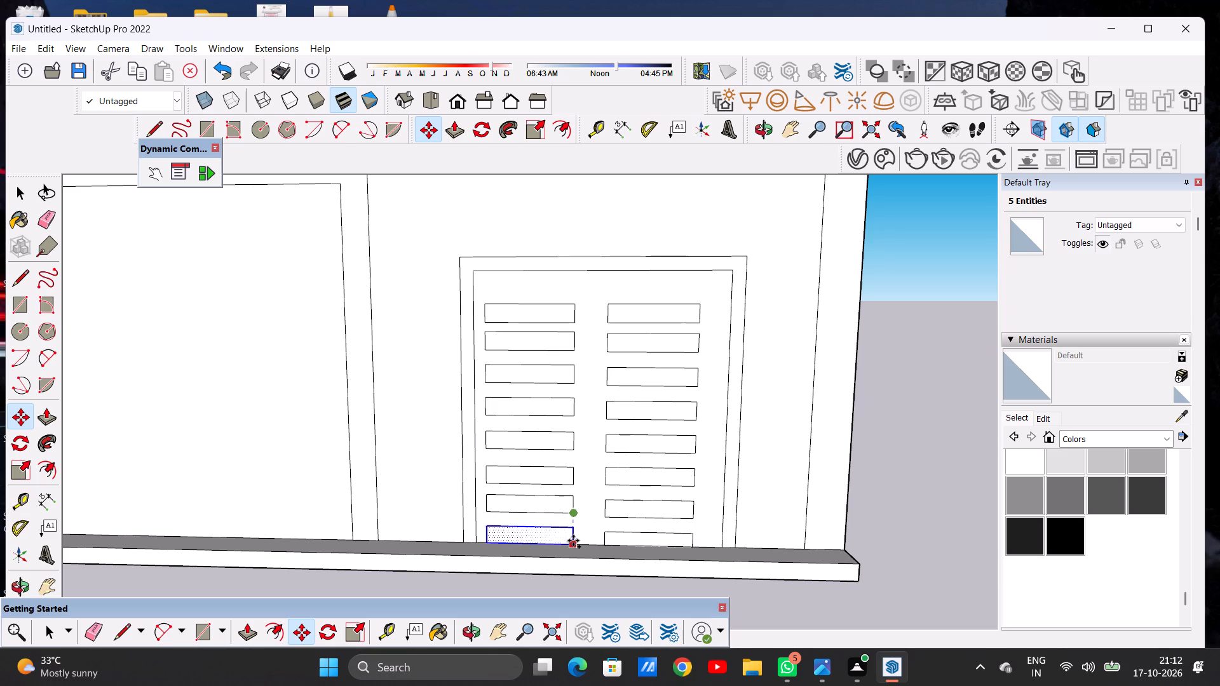
click(573, 541)
key(space)
click(904, 314)
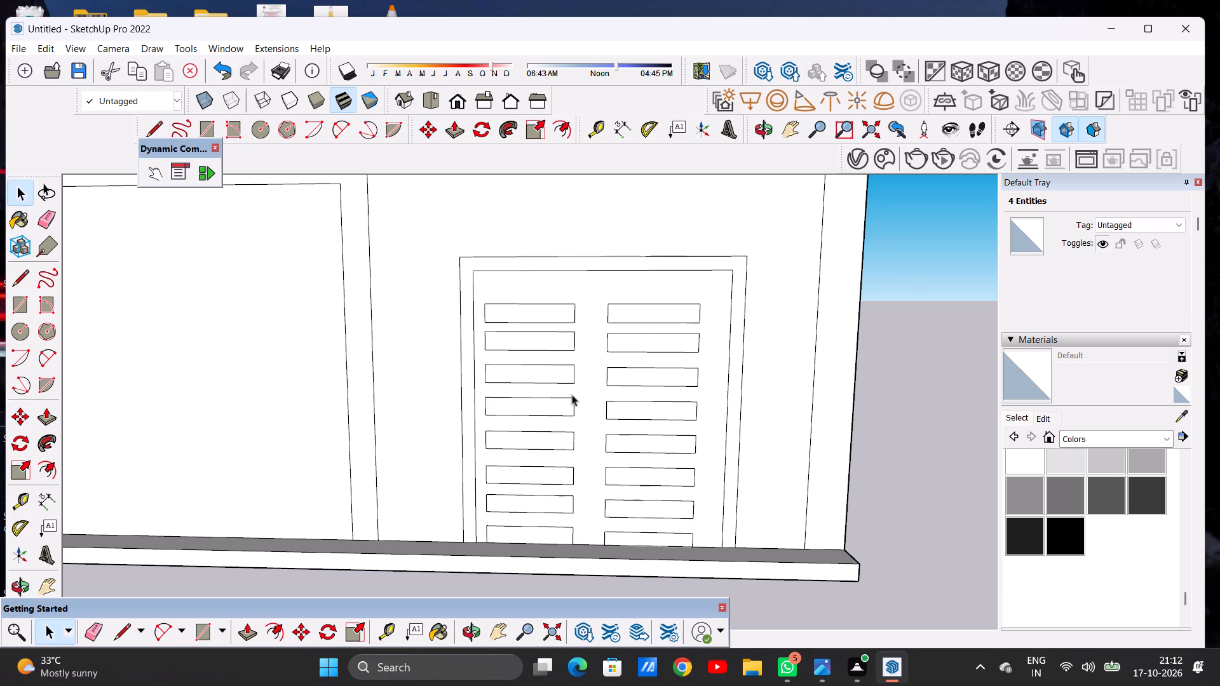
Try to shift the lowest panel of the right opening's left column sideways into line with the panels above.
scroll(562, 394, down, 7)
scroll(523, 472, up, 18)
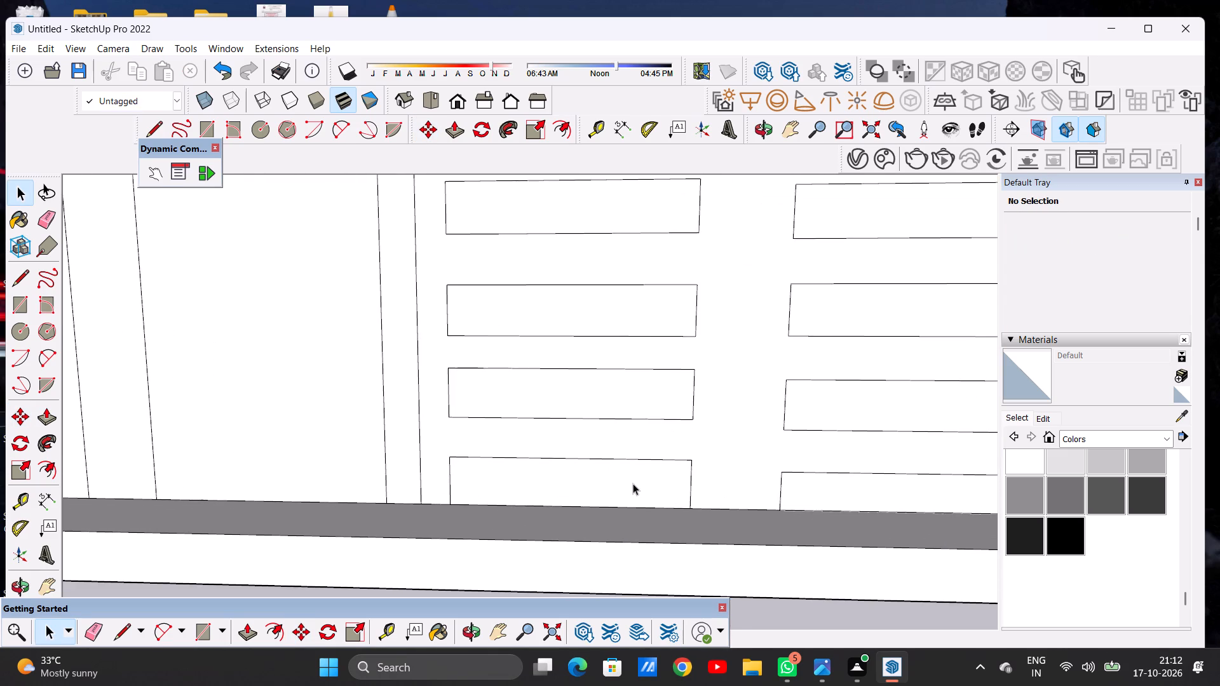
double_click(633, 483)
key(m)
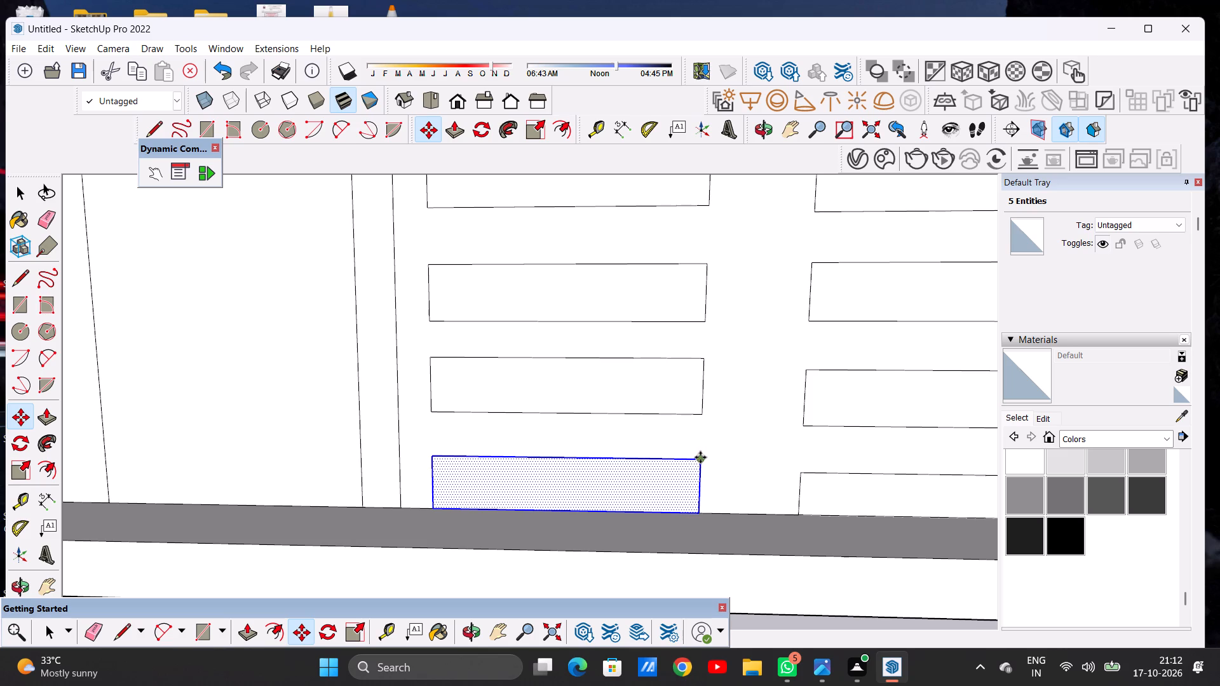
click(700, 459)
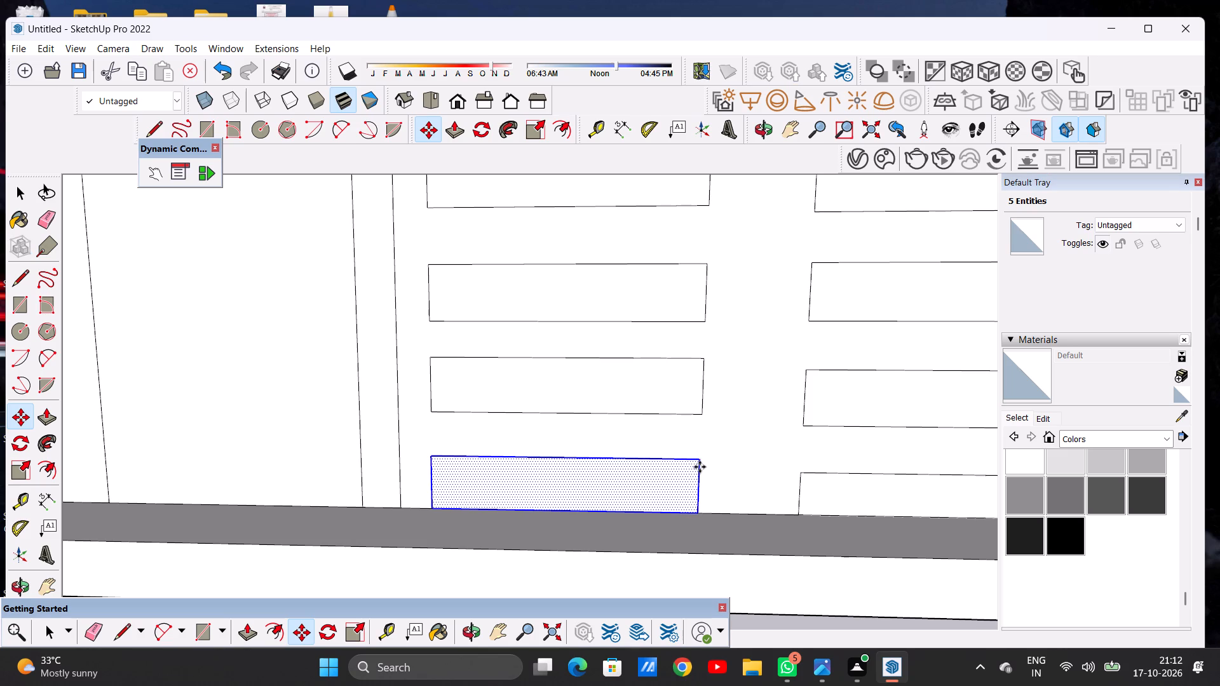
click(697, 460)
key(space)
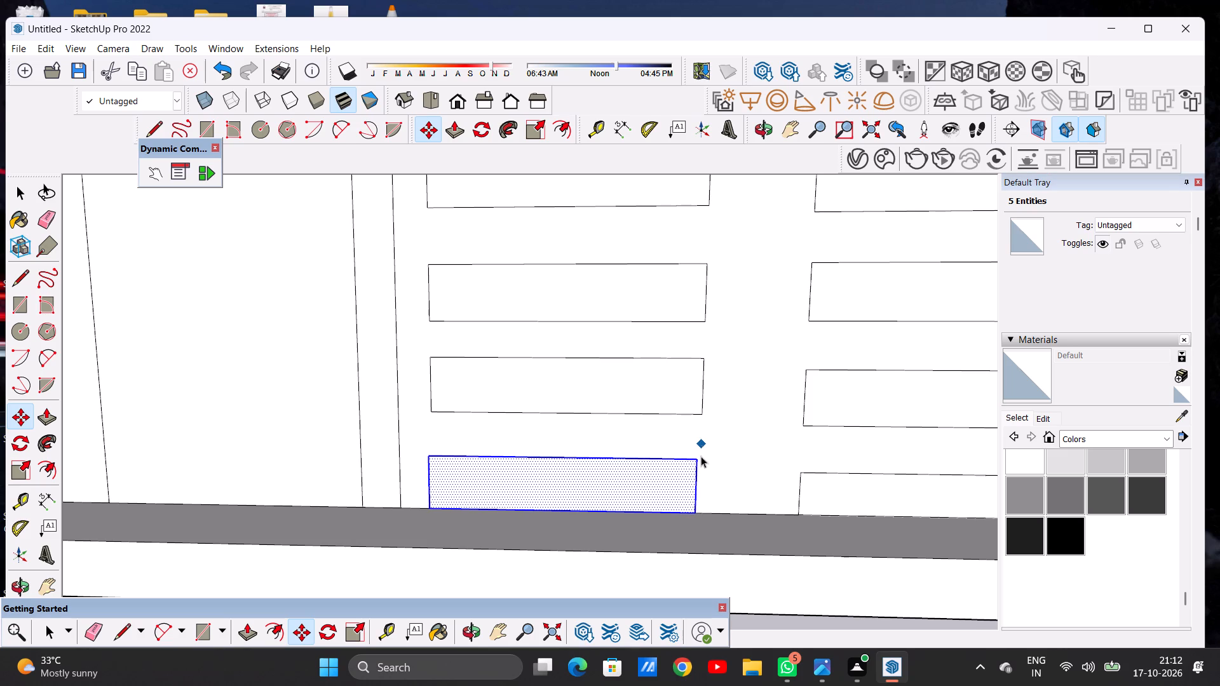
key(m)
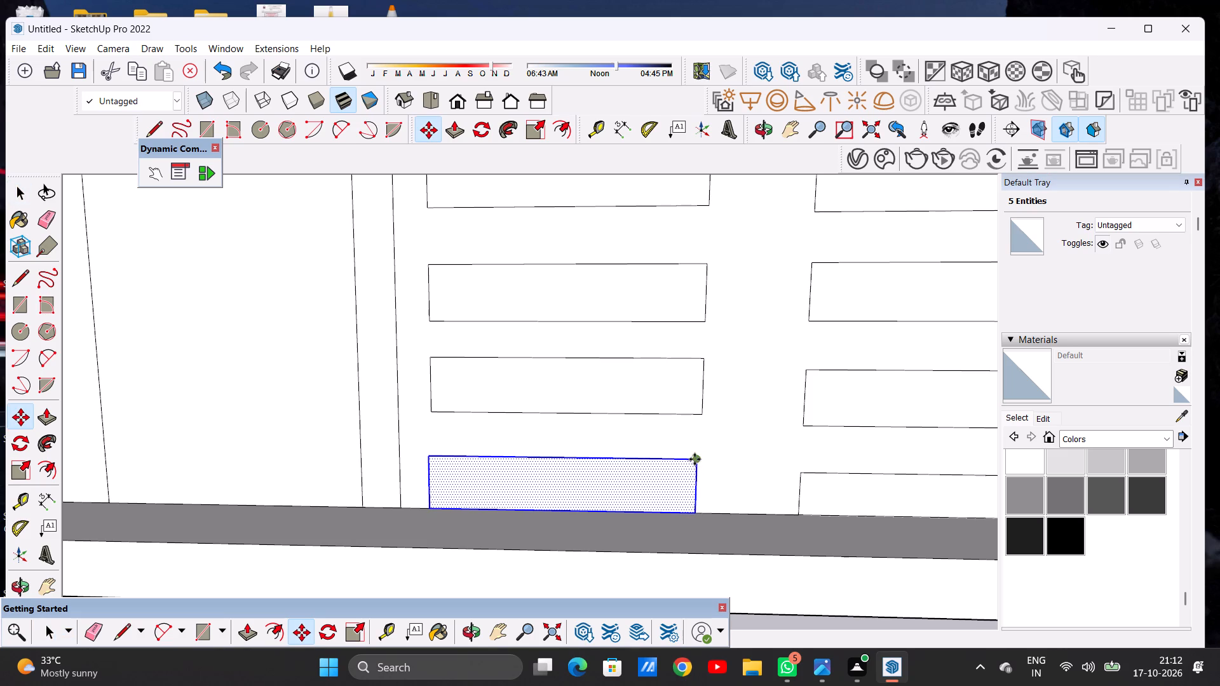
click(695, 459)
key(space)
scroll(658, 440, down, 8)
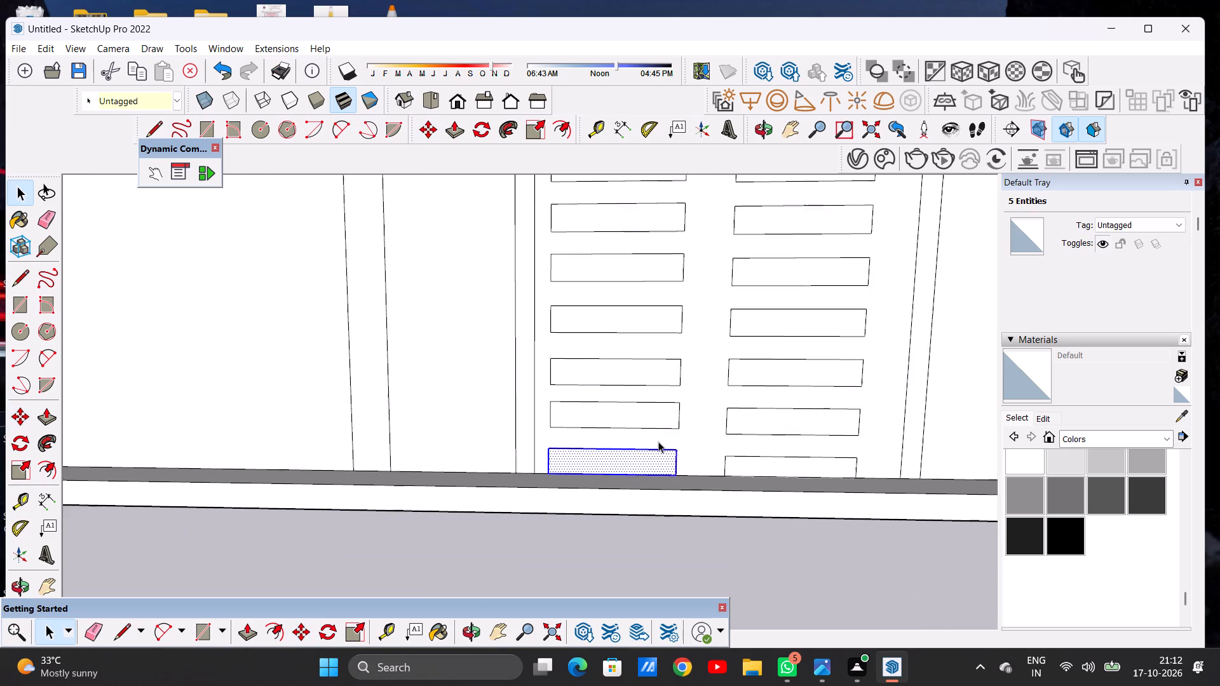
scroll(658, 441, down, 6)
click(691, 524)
Move the lowest panel of the right opening's left column slightly toward the right column, aligning it with the panels above.
scroll(653, 457, up, 11)
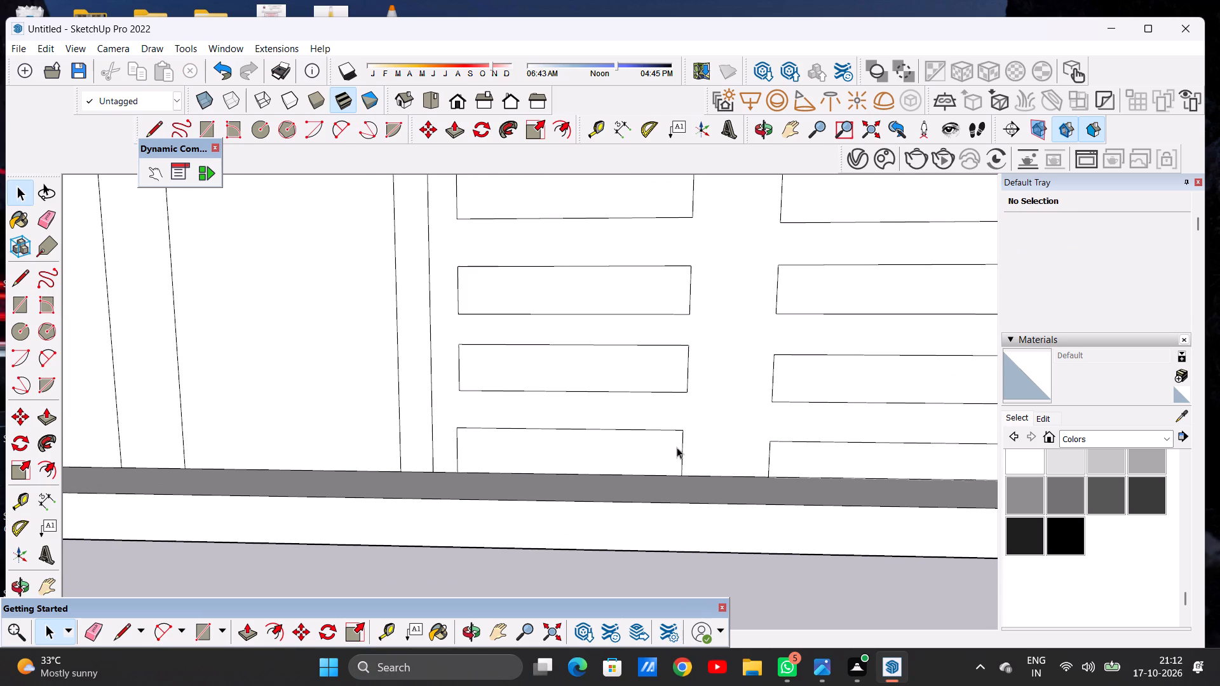
double_click(665, 449)
key(m)
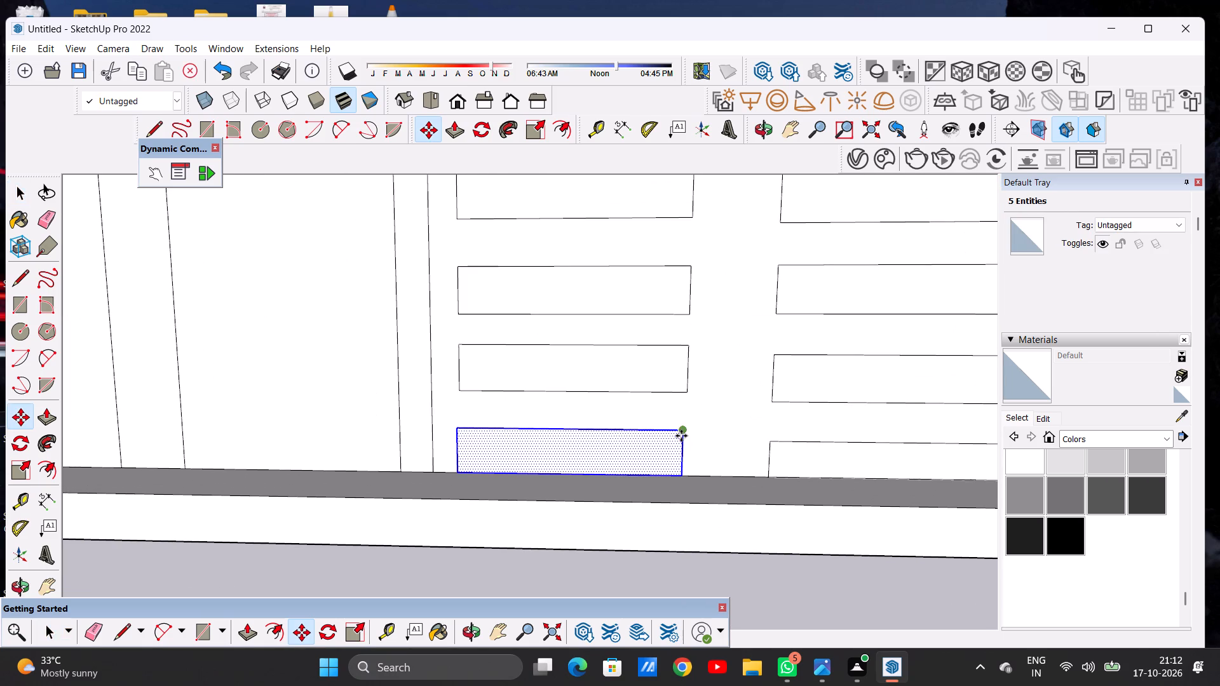
click(681, 436)
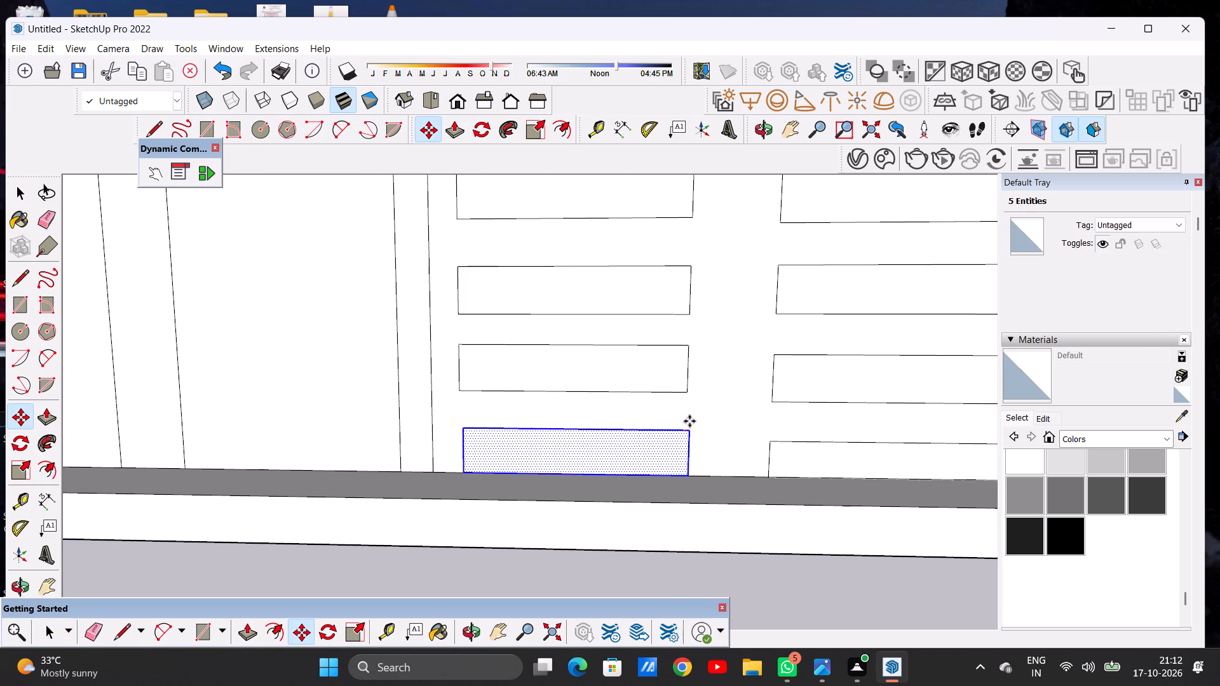
click(689, 421)
key(space)
scroll(641, 445, down, 14)
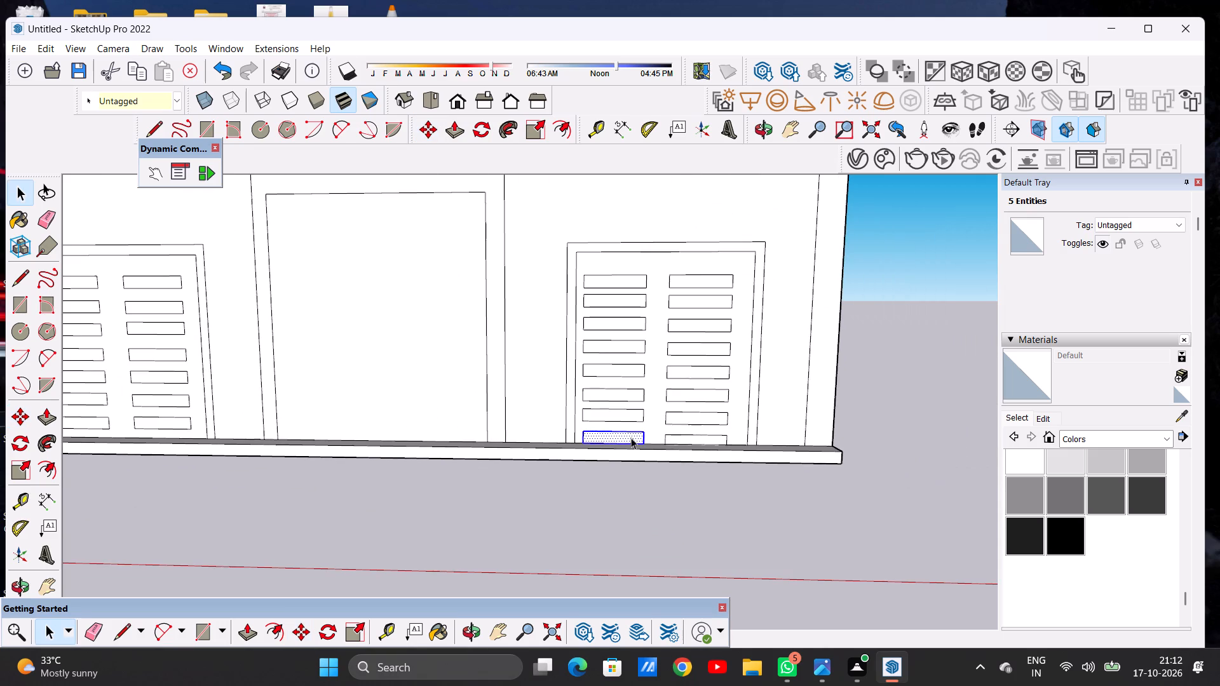
scroll(707, 414, down, 6)
click(852, 311)
Draw a line across the roof just behind its front edge, between the left and right inner border lines.
scroll(553, 393, down, 4)
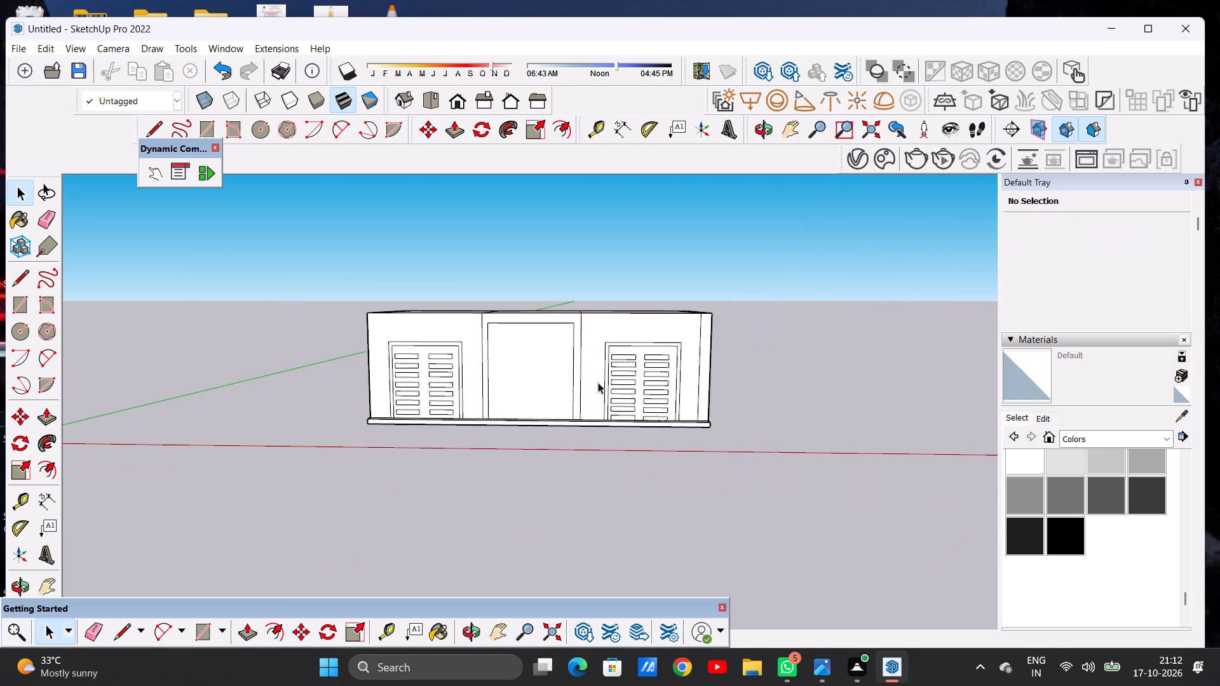
scroll(604, 395, up, 7)
scroll(573, 471, down, 4)
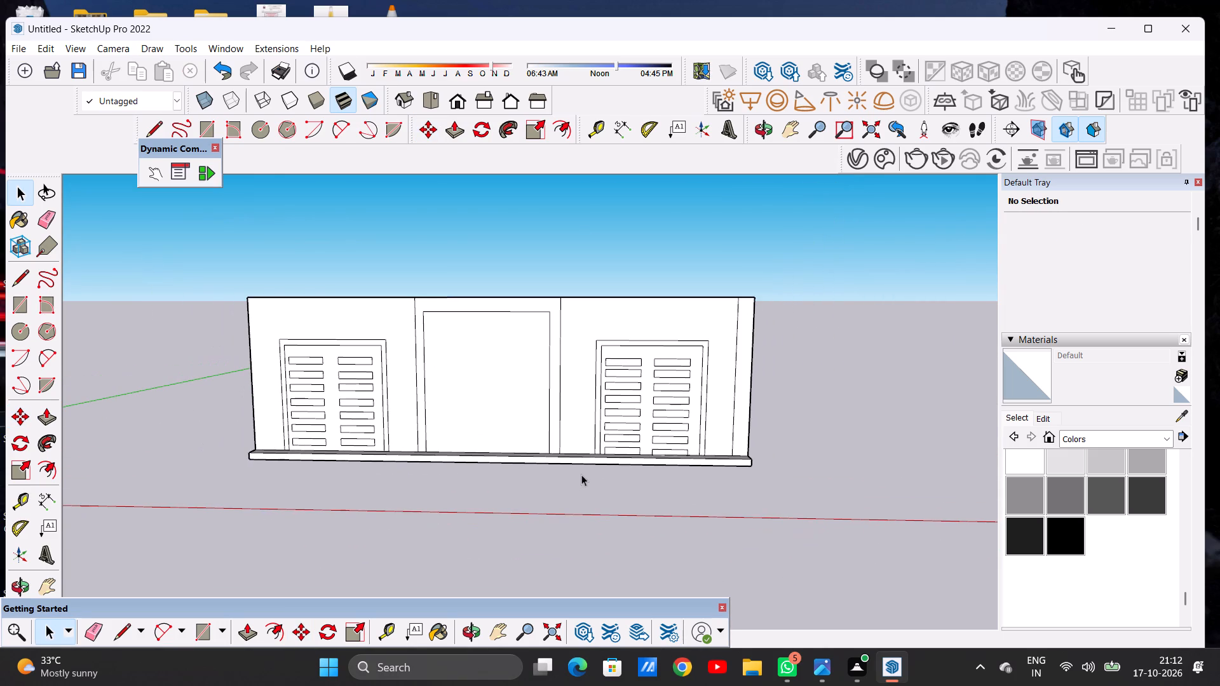
middle_drag(557, 403, 559, 462)
scroll(599, 485, down, 3)
scroll(531, 410, up, 5)
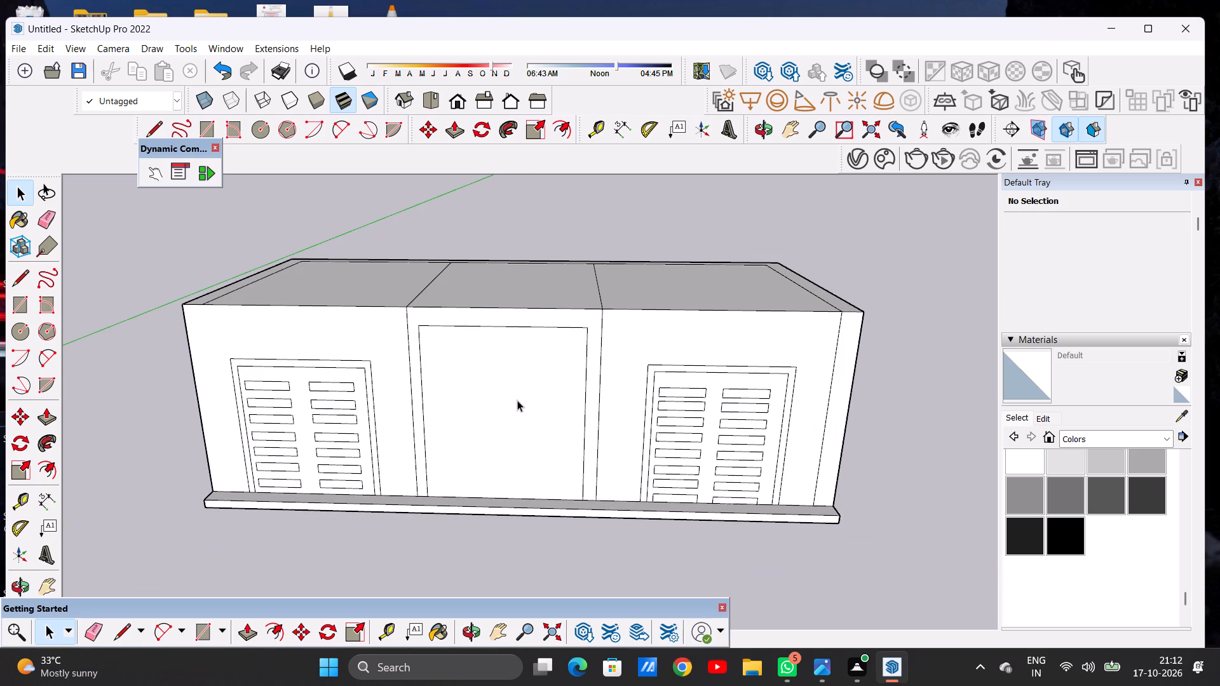
middle_drag(487, 420, 527, 408)
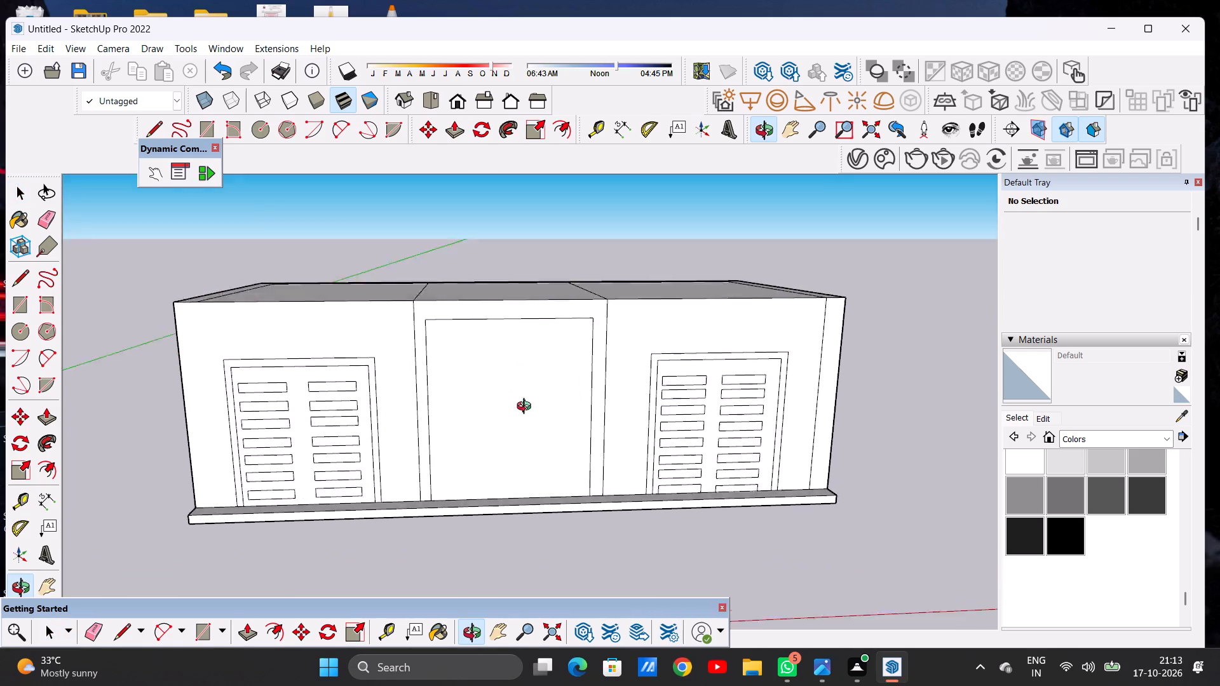
middle_drag(527, 408, 527, 482)
middle_drag(517, 419, 491, 476)
scroll(576, 450, down, 11)
scroll(538, 407, up, 9)
scroll(485, 421, down, 4)
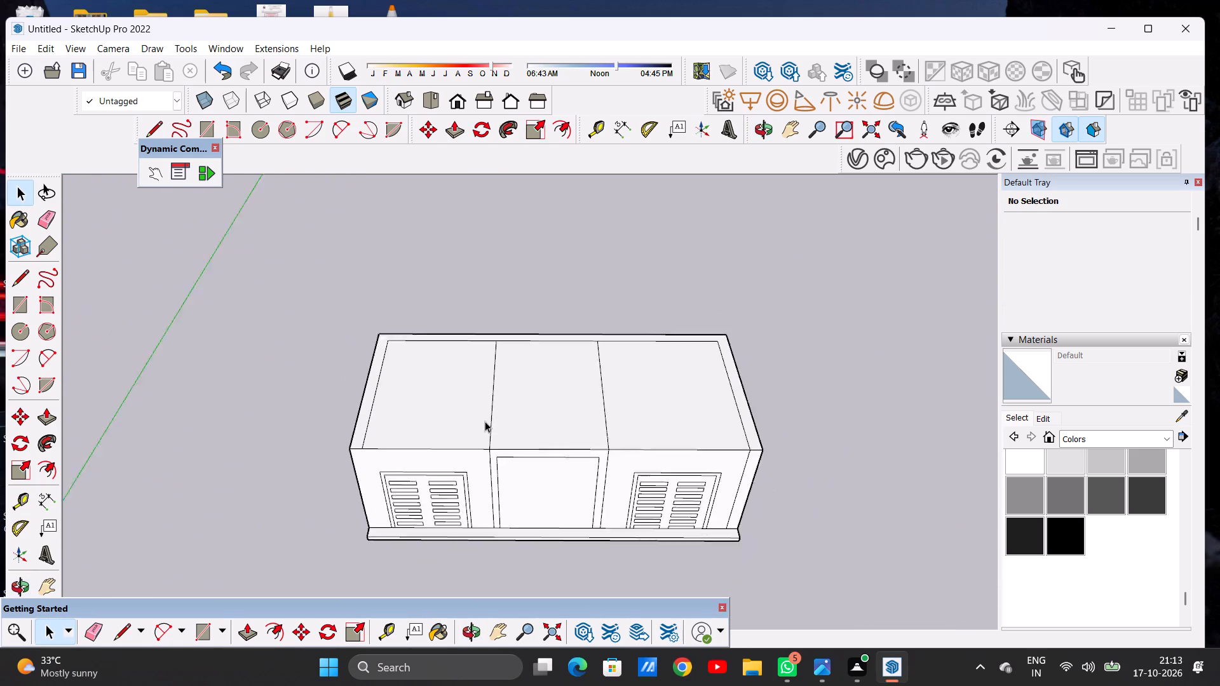
scroll(485, 421, down, 1)
middle_drag(523, 366, 521, 417)
scroll(724, 412, up, 3)
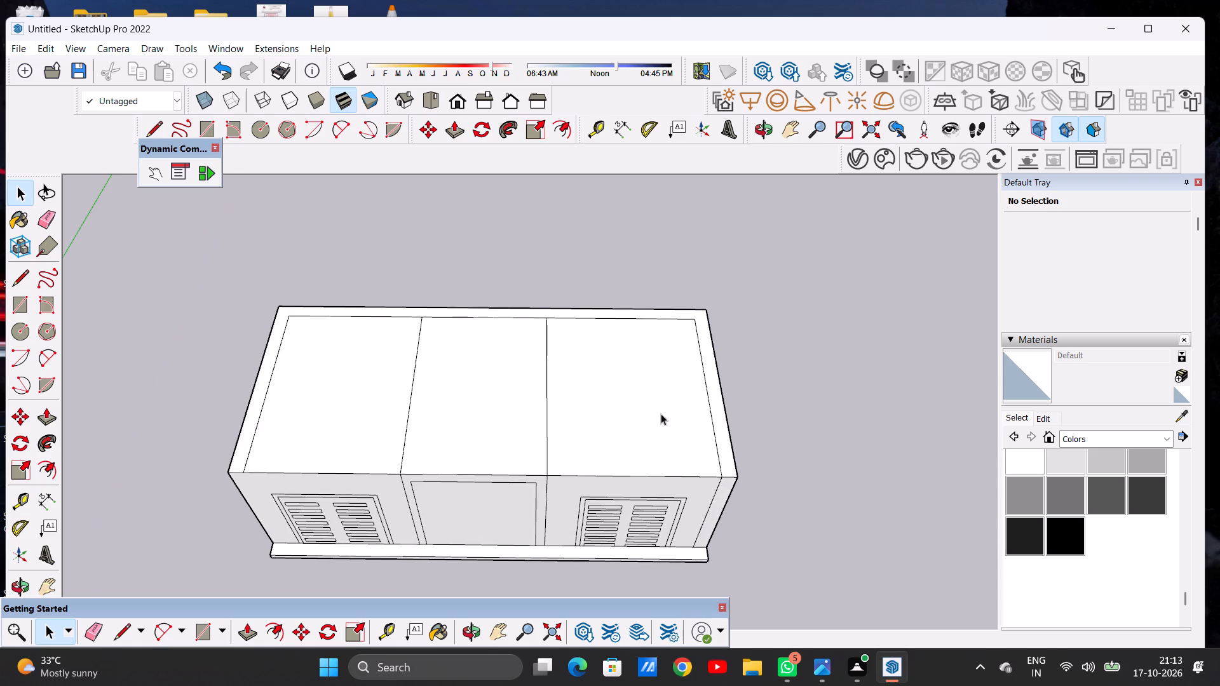
scroll(668, 396, down, 5)
middle_drag(646, 423, 642, 470)
scroll(617, 433, up, 3)
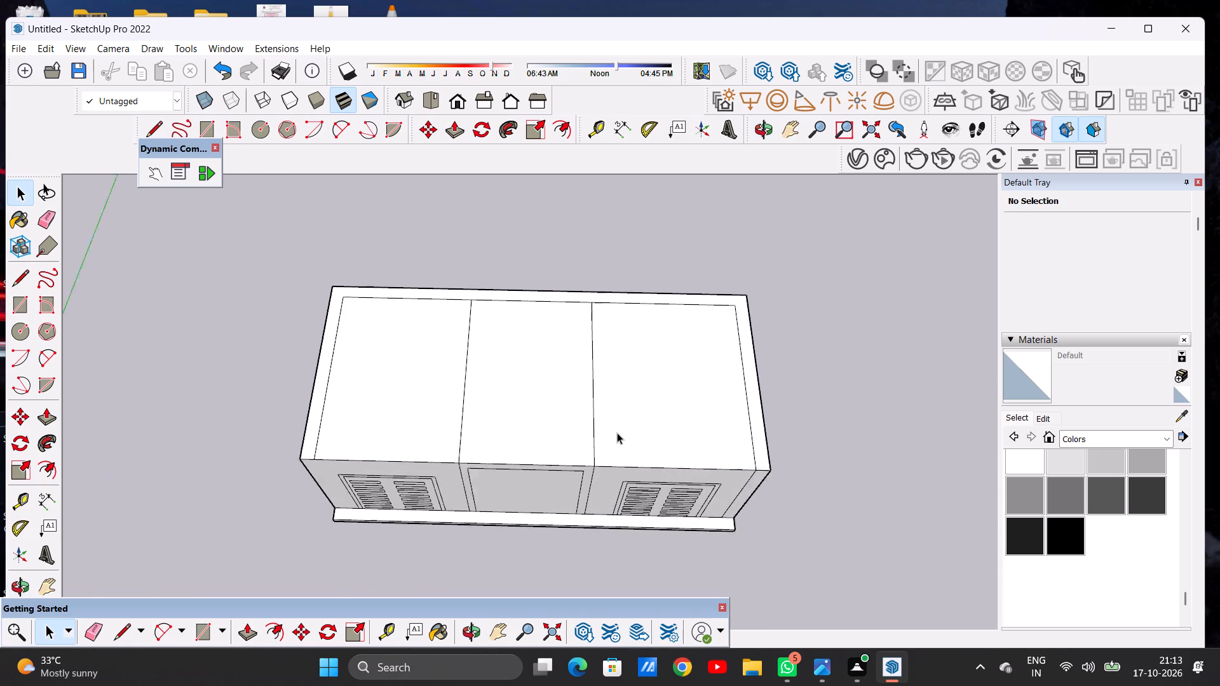
scroll(617, 433, up, 2)
key(l)
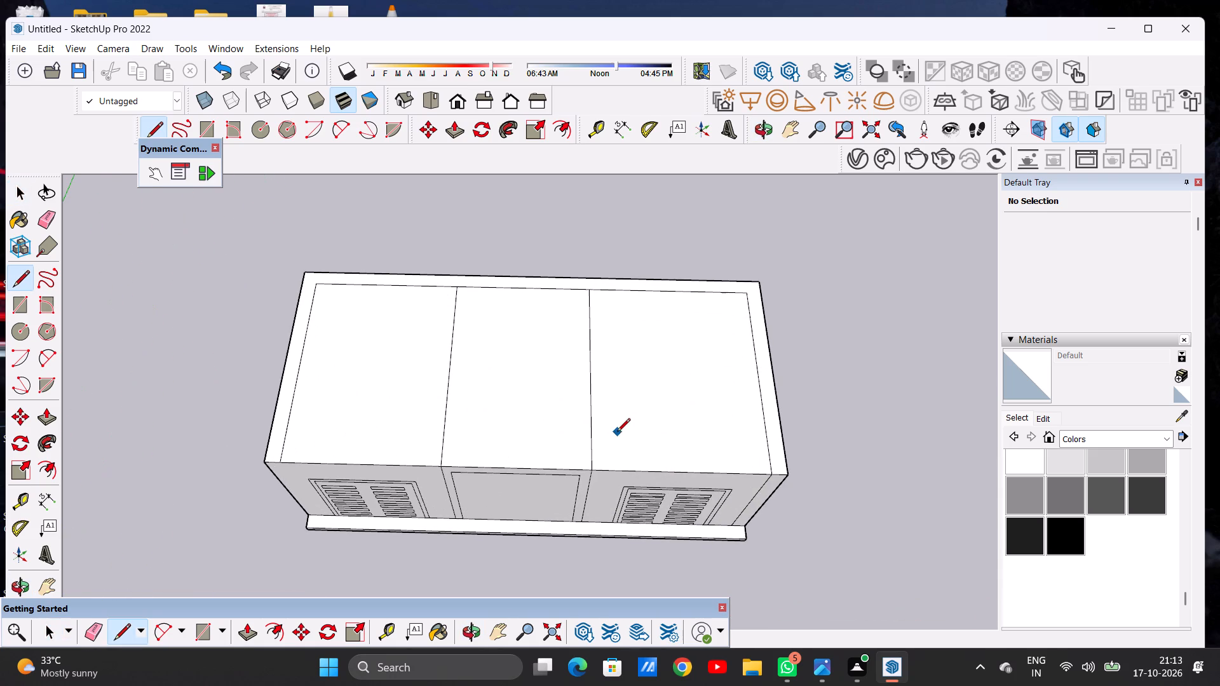
scroll(276, 464, up, 9)
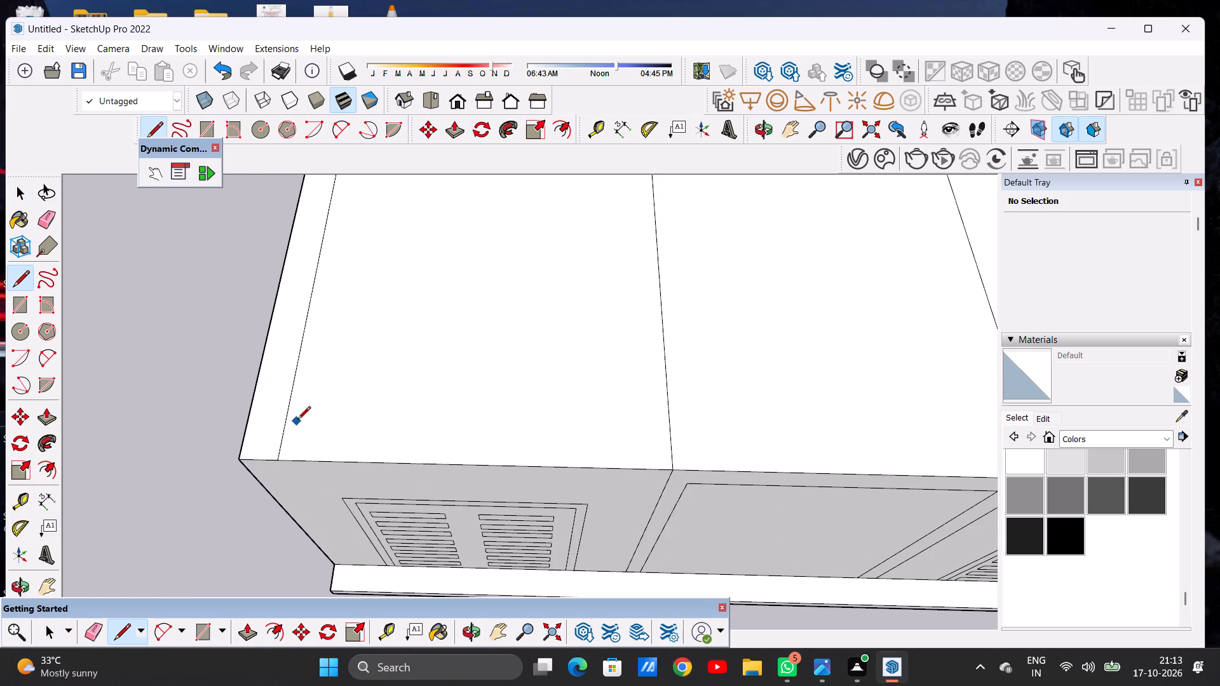
click(283, 426)
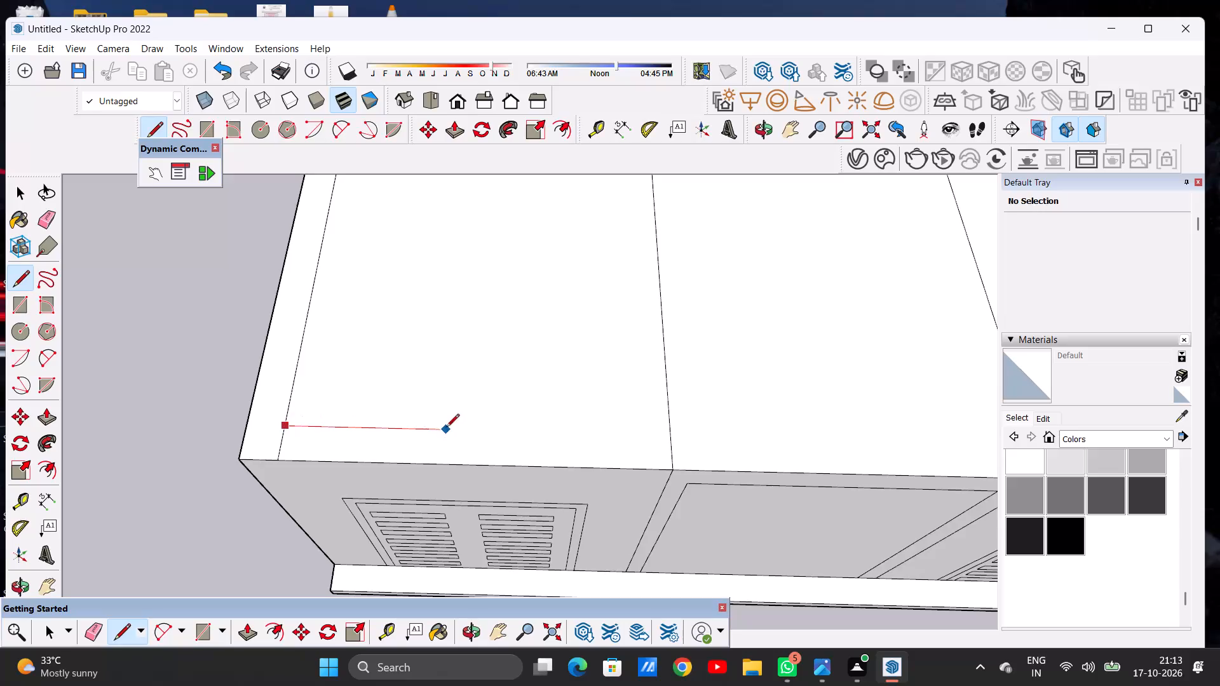
scroll(445, 428, down, 12)
scroll(701, 392, up, 9)
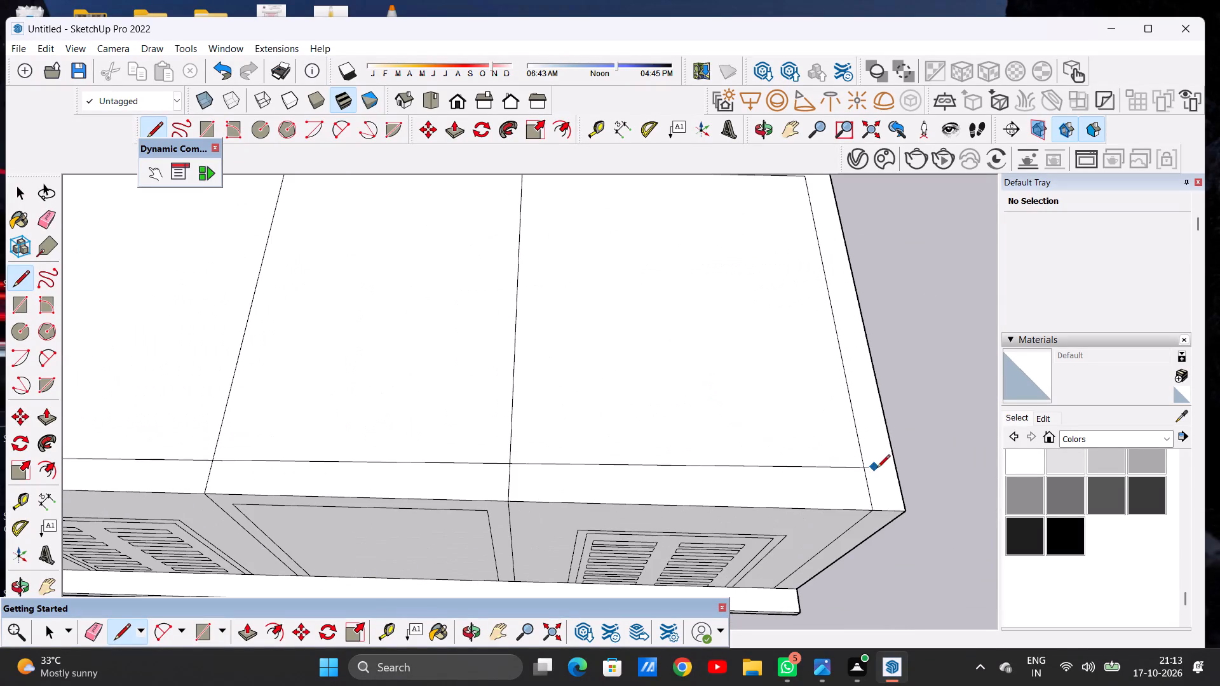
click(862, 477)
key(space)
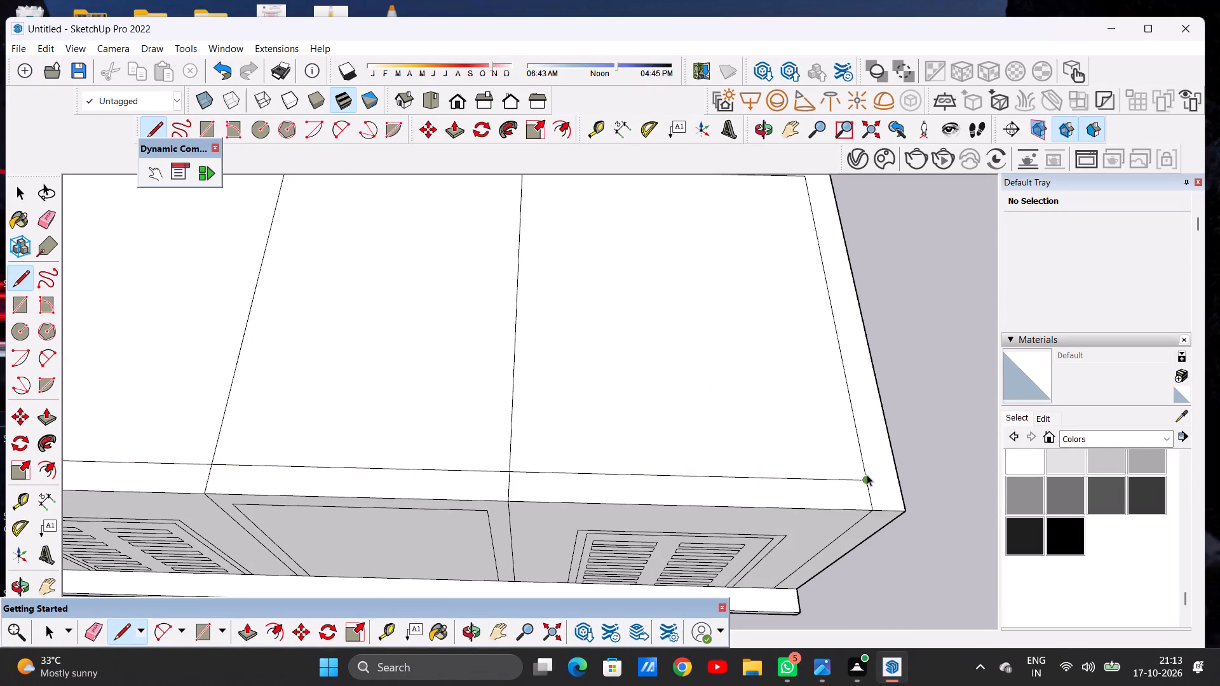
Erase the short pieces of the two section dividers between the new roof line and the roof's front edge.
scroll(787, 448, down, 11)
scroll(559, 487, up, 7)
scroll(803, 431, up, 3)
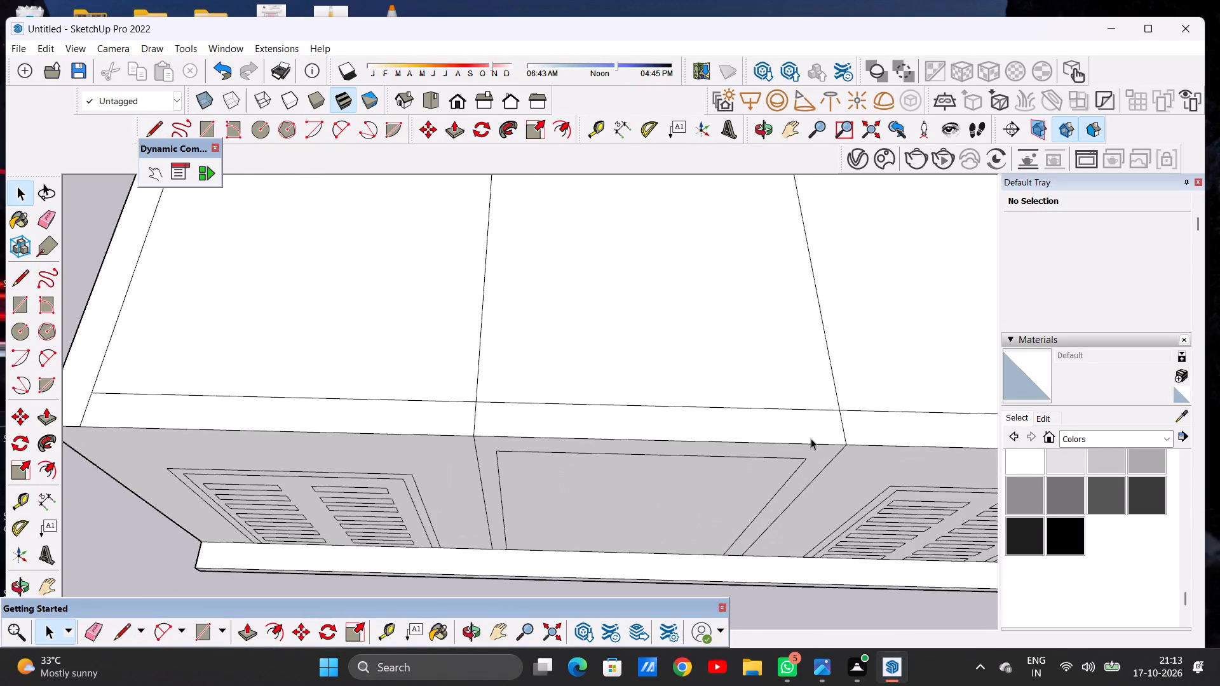
key(e)
scroll(785, 422, up, 2)
drag(844, 434, 930, 419)
drag(874, 419, 867, 421)
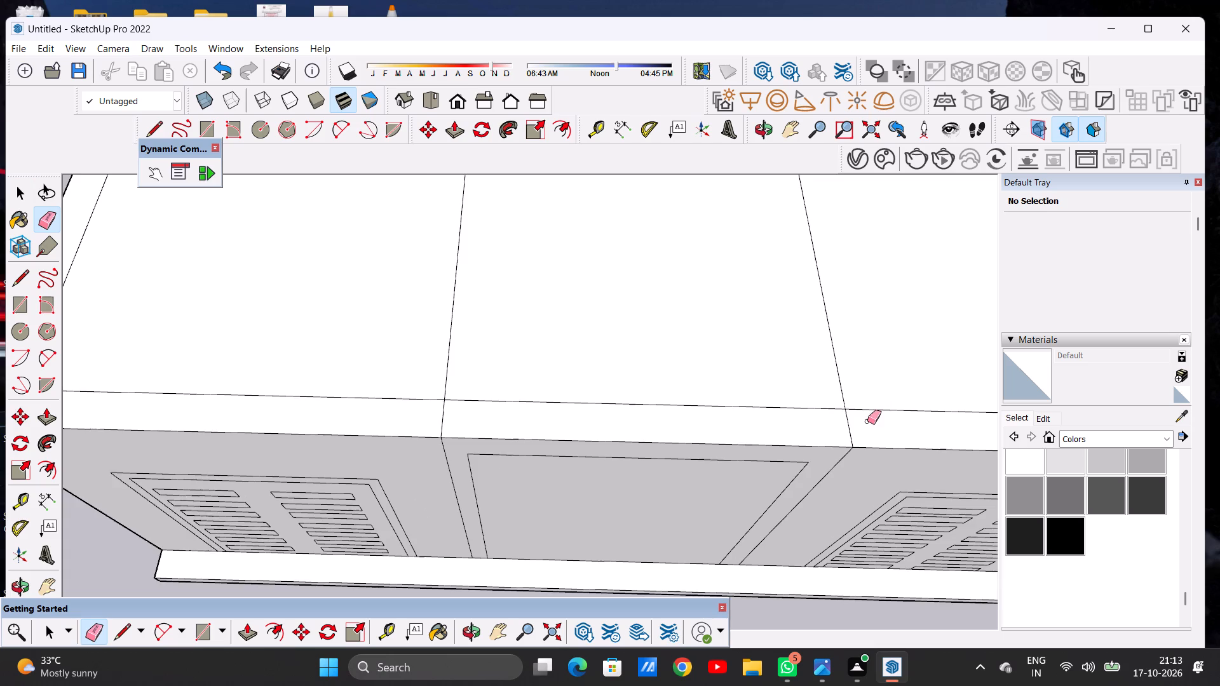
drag(867, 421, 841, 424)
drag(401, 410, 440, 410)
key(space)
scroll(442, 400, down, 8)
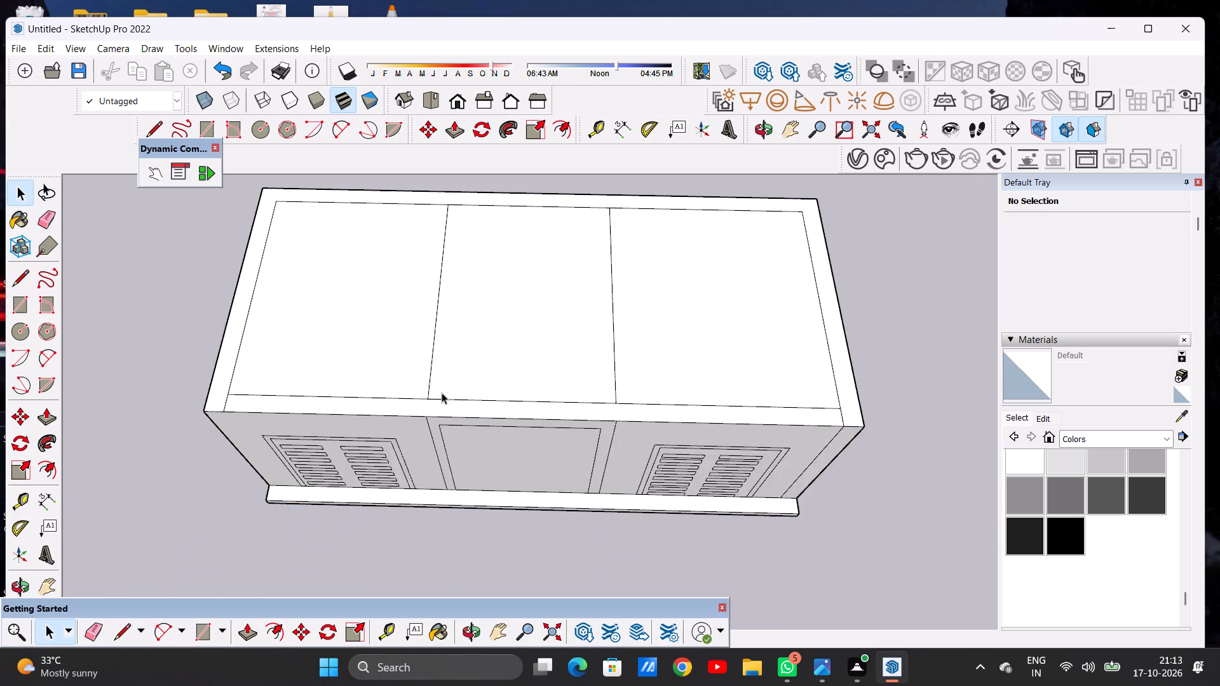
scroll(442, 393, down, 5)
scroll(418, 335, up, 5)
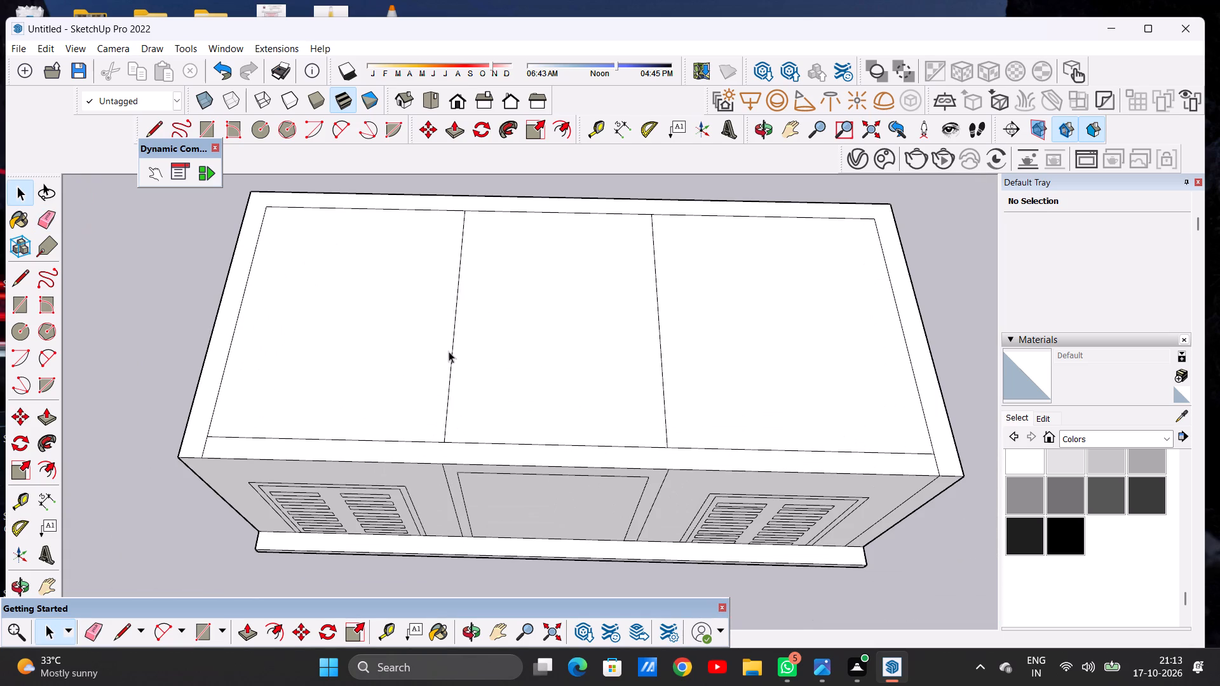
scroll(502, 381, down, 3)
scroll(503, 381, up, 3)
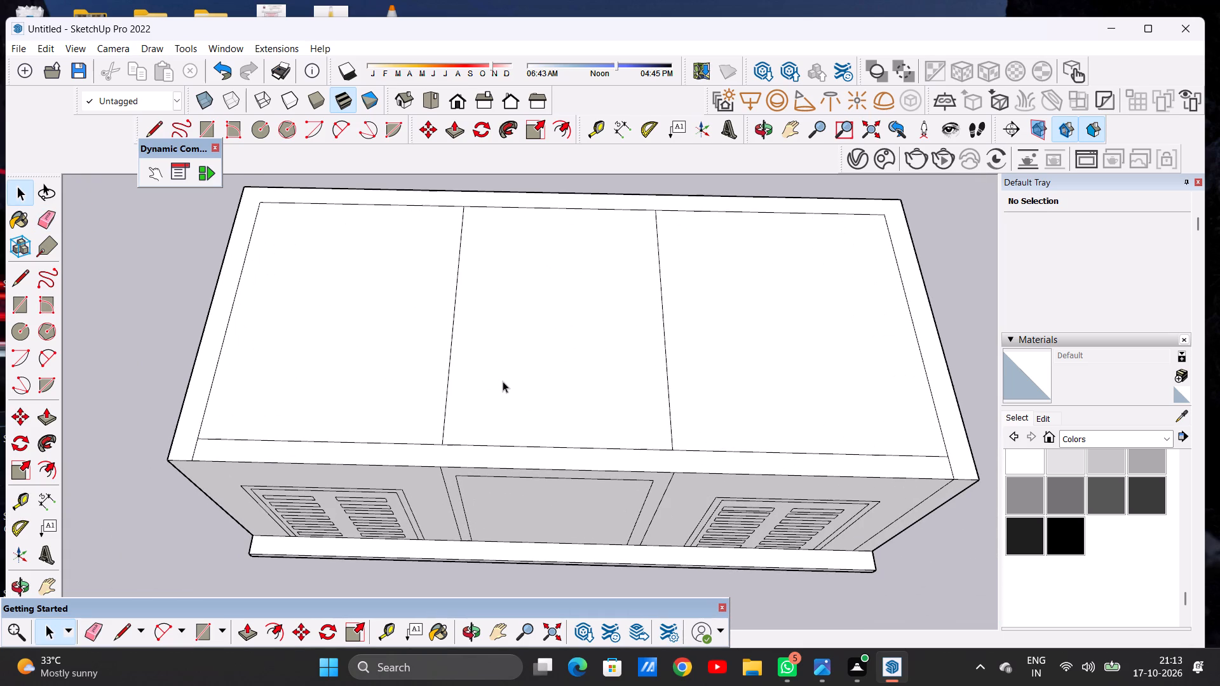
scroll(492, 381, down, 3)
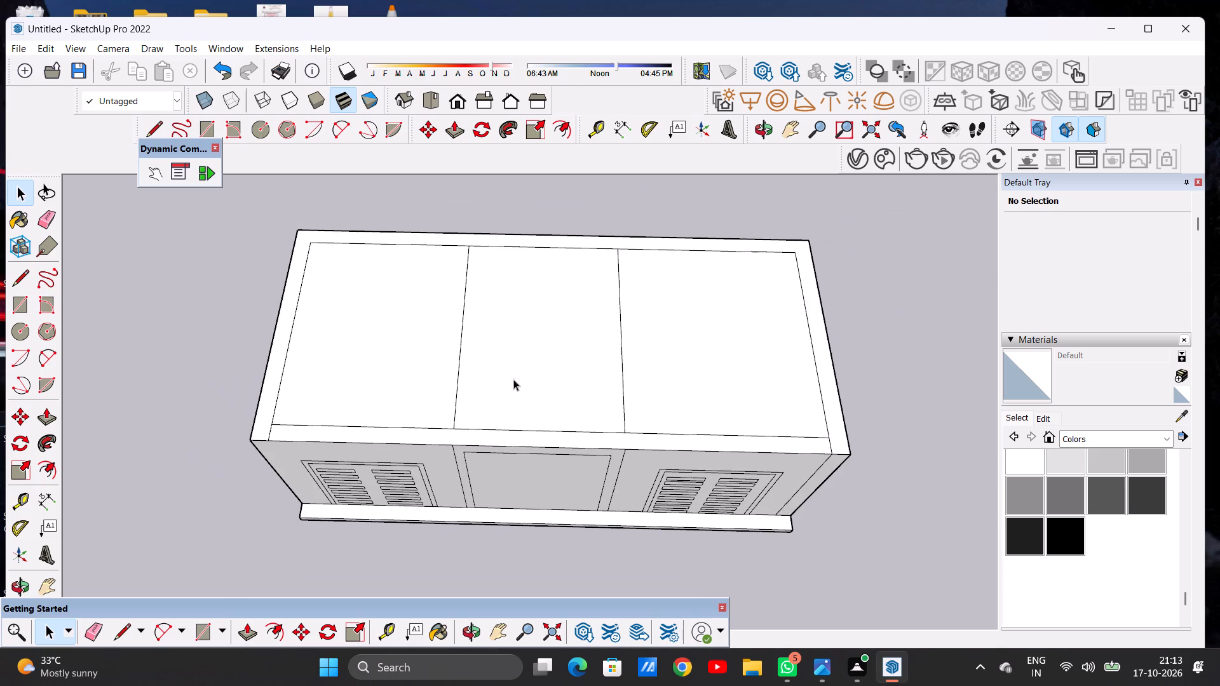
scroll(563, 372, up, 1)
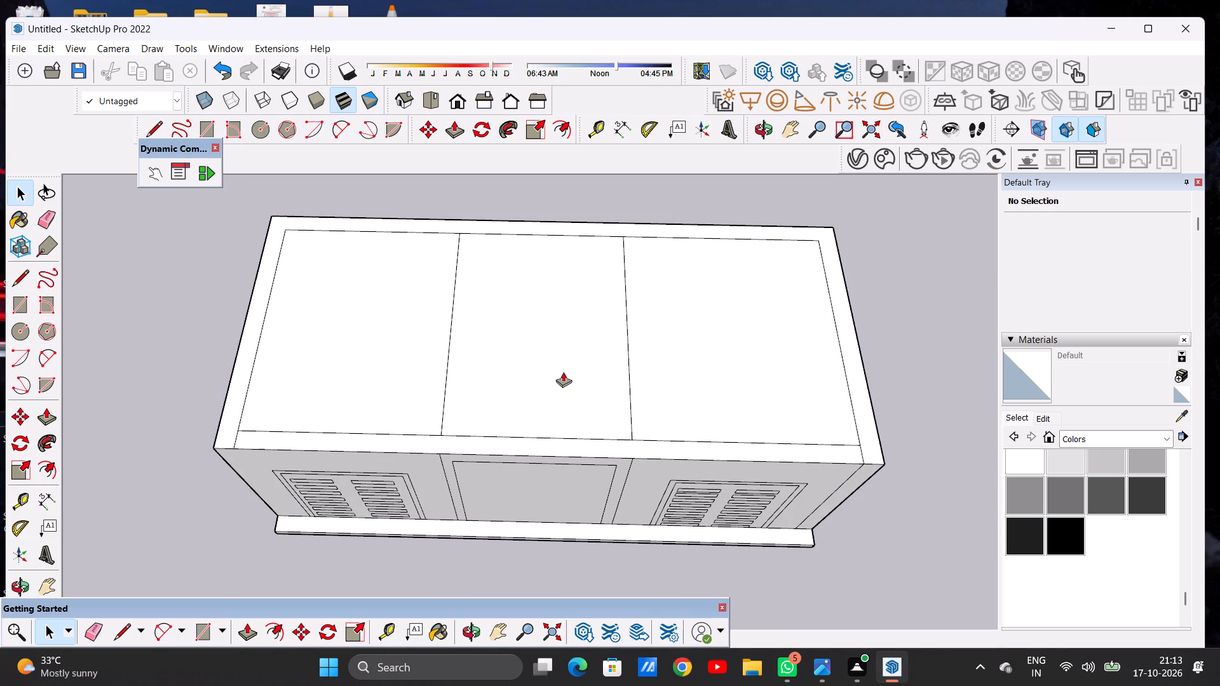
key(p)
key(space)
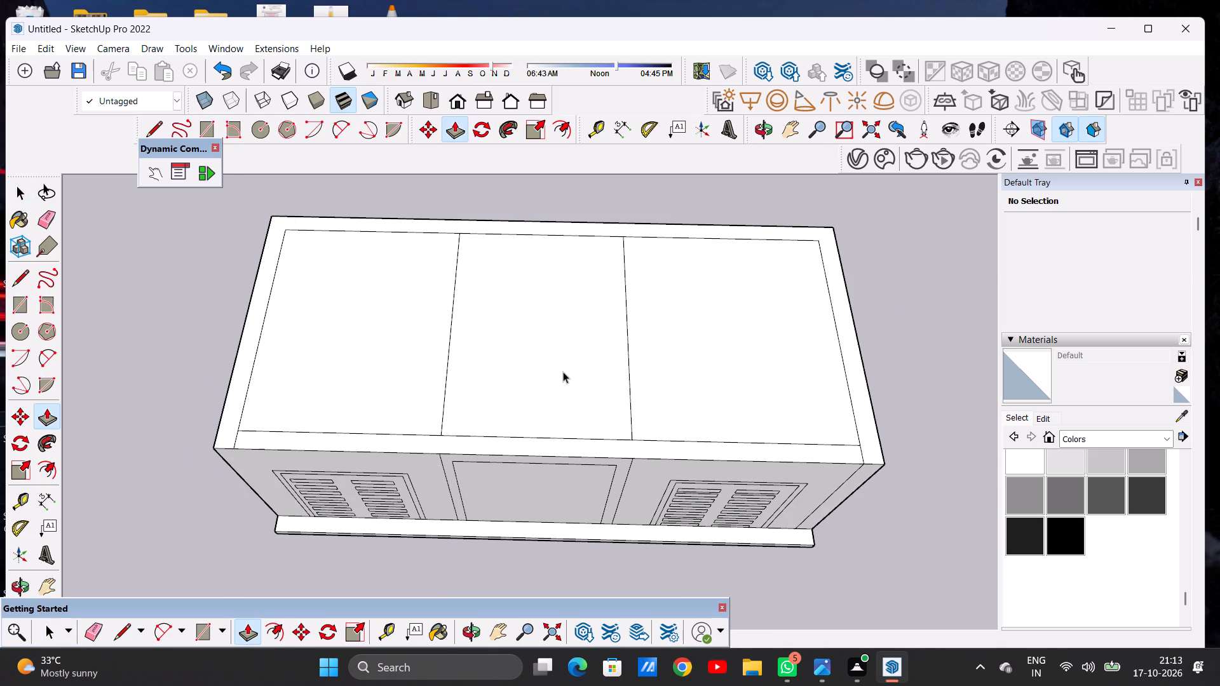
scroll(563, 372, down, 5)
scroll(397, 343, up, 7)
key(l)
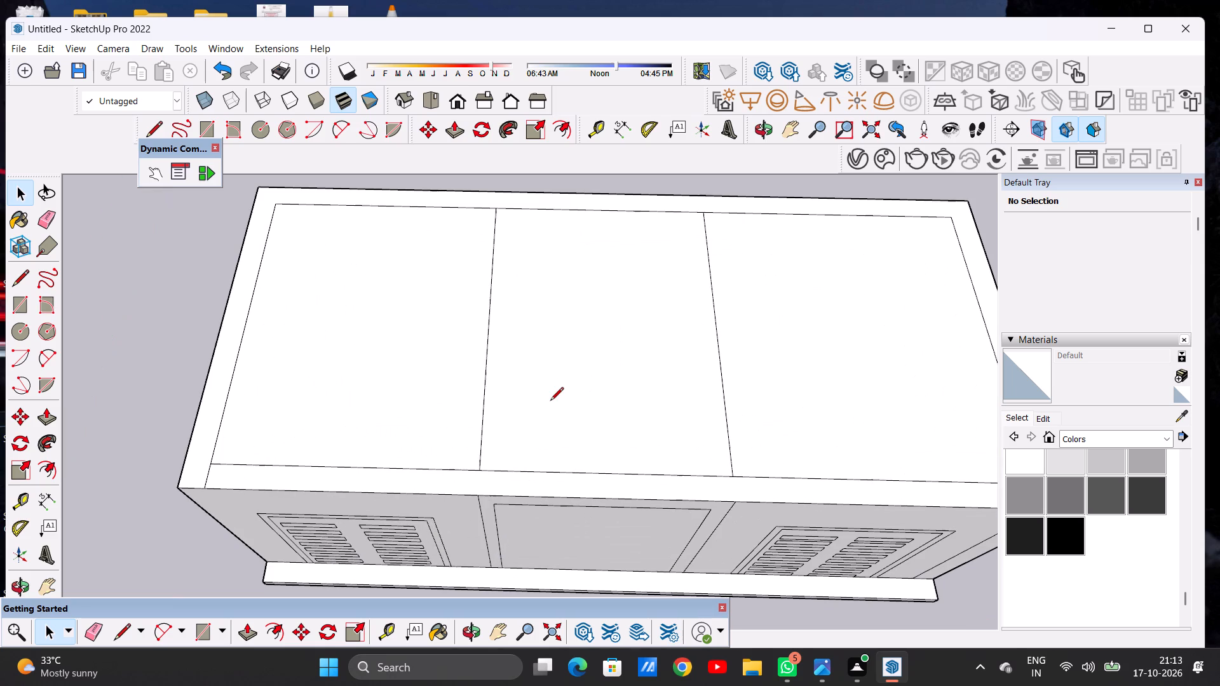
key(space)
Extend the front roof line across the right border strip to the roof's outer right edge.
scroll(529, 466, down, 6)
middle_drag(606, 443, 624, 410)
scroll(816, 426, up, 5)
scroll(697, 452, down, 2)
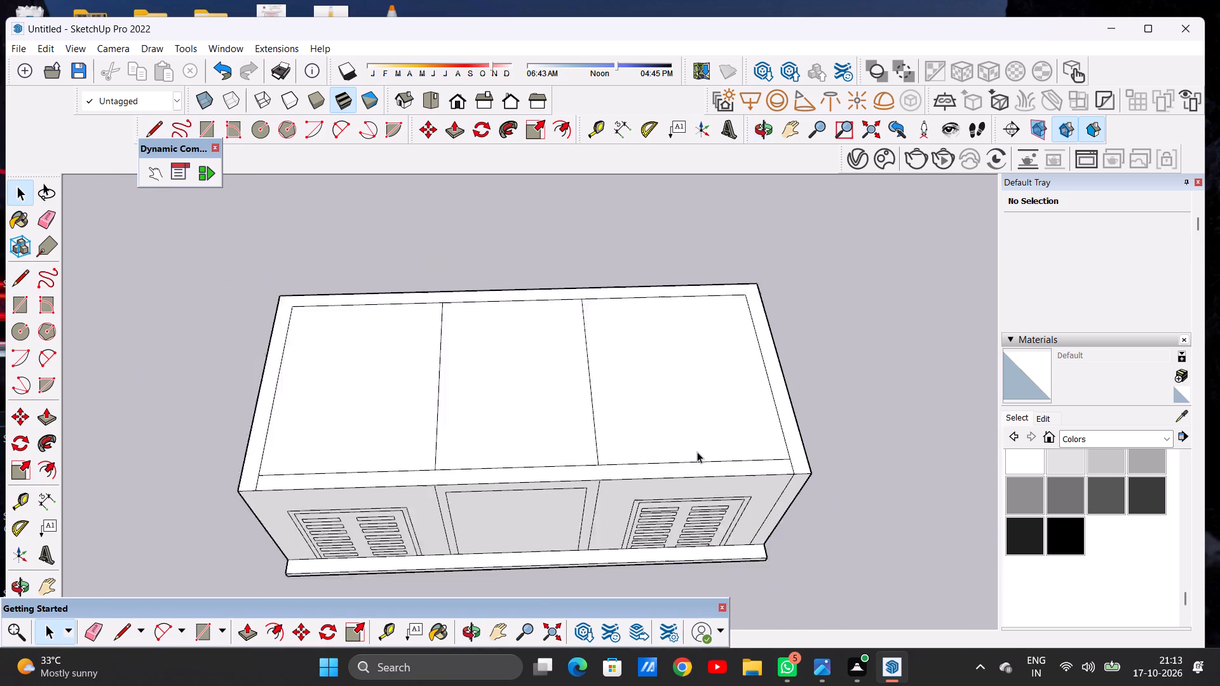
scroll(697, 452, down, 4)
key(l)
scroll(746, 466, up, 10)
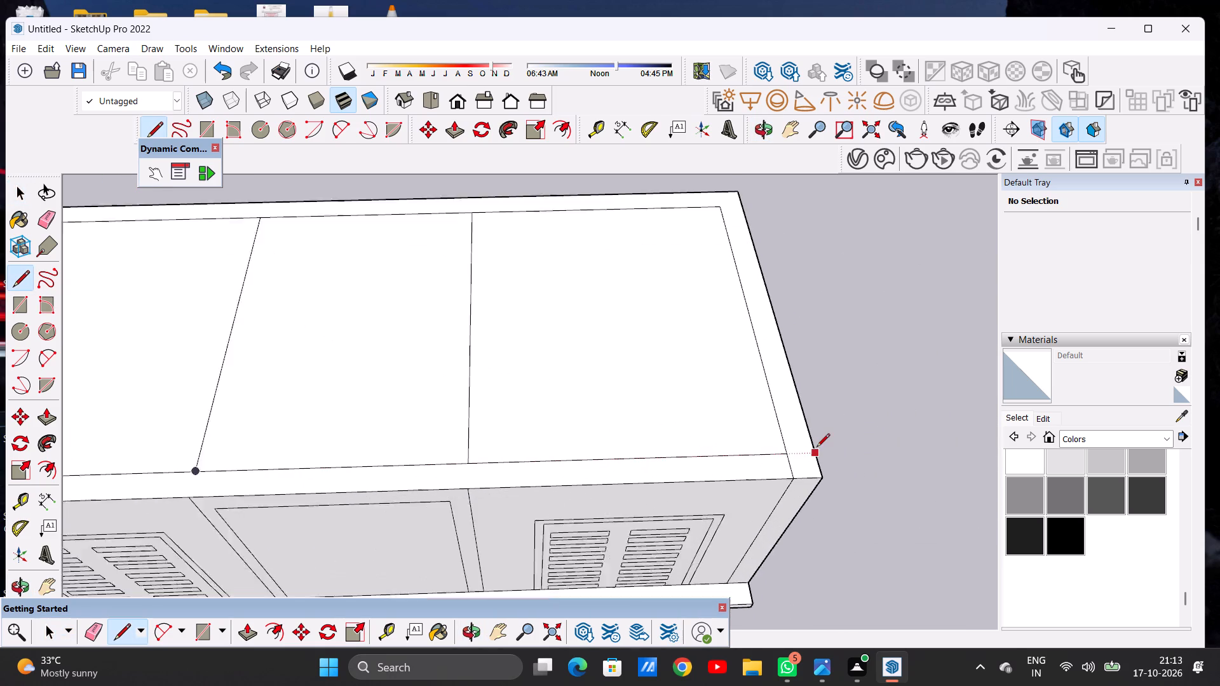
scroll(817, 448, up, 2)
click(773, 455)
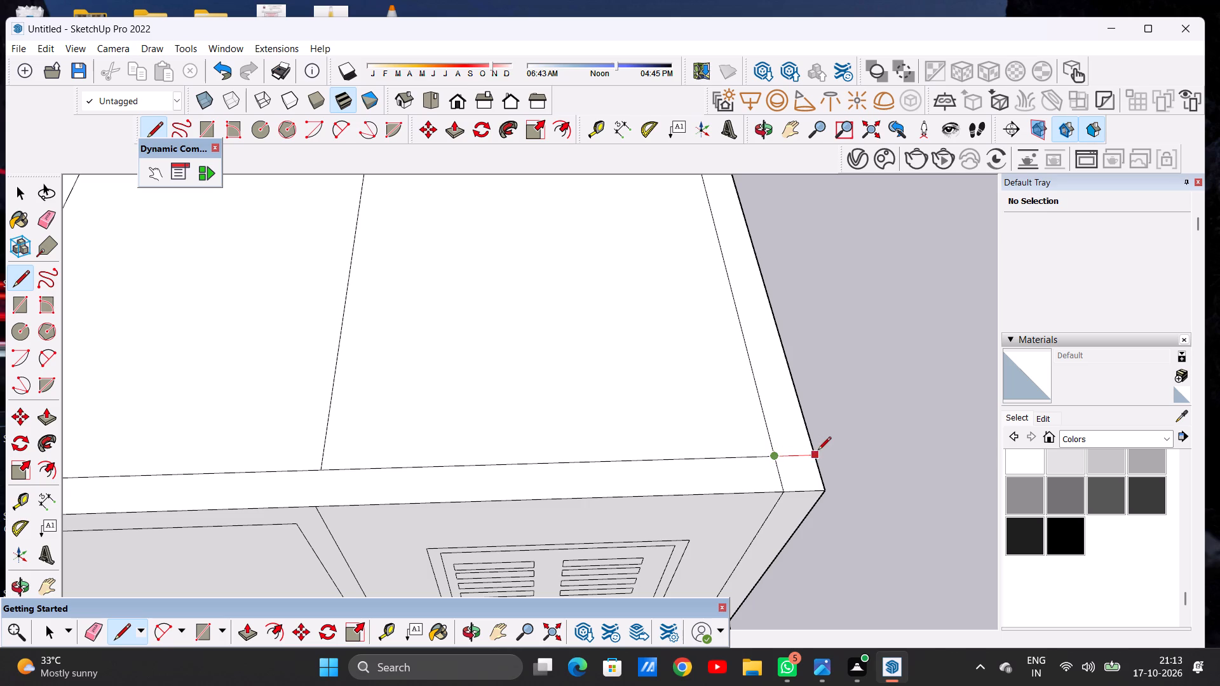
click(818, 451)
Extend the front roof line across the left border strip to the roof's outer left edge.
scroll(829, 441, down, 11)
scroll(472, 414, up, 7)
scroll(576, 395, down, 8)
scroll(358, 426, up, 2)
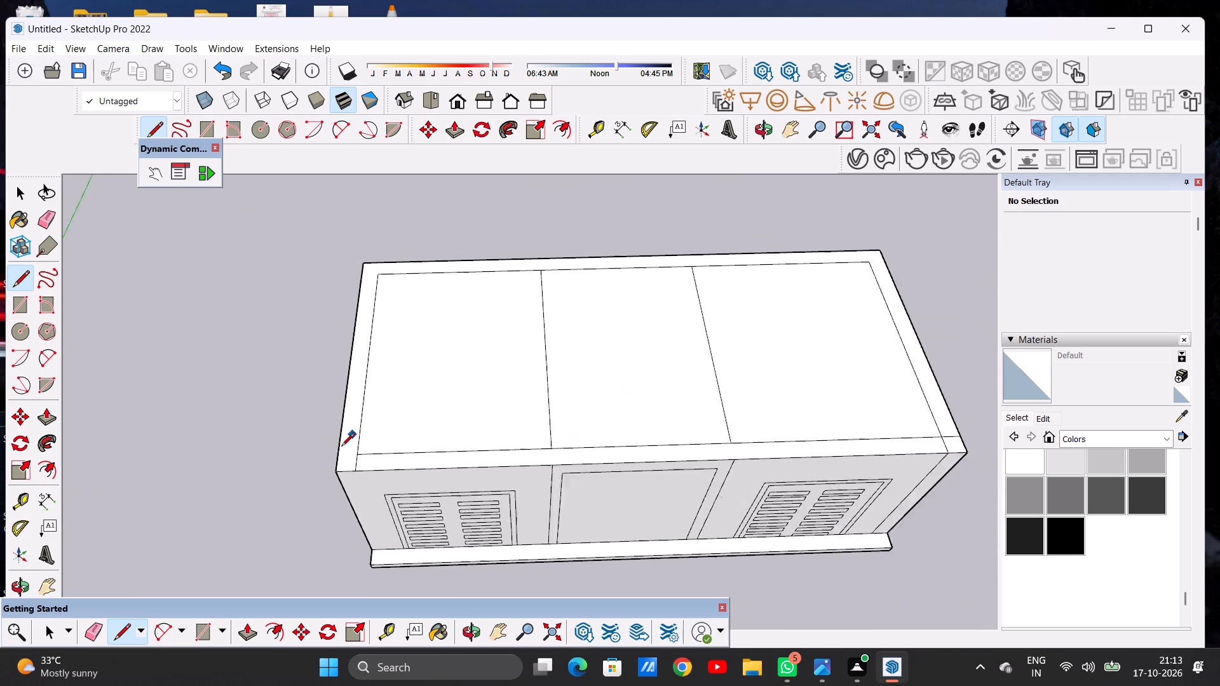
scroll(341, 447, up, 16)
click(376, 420)
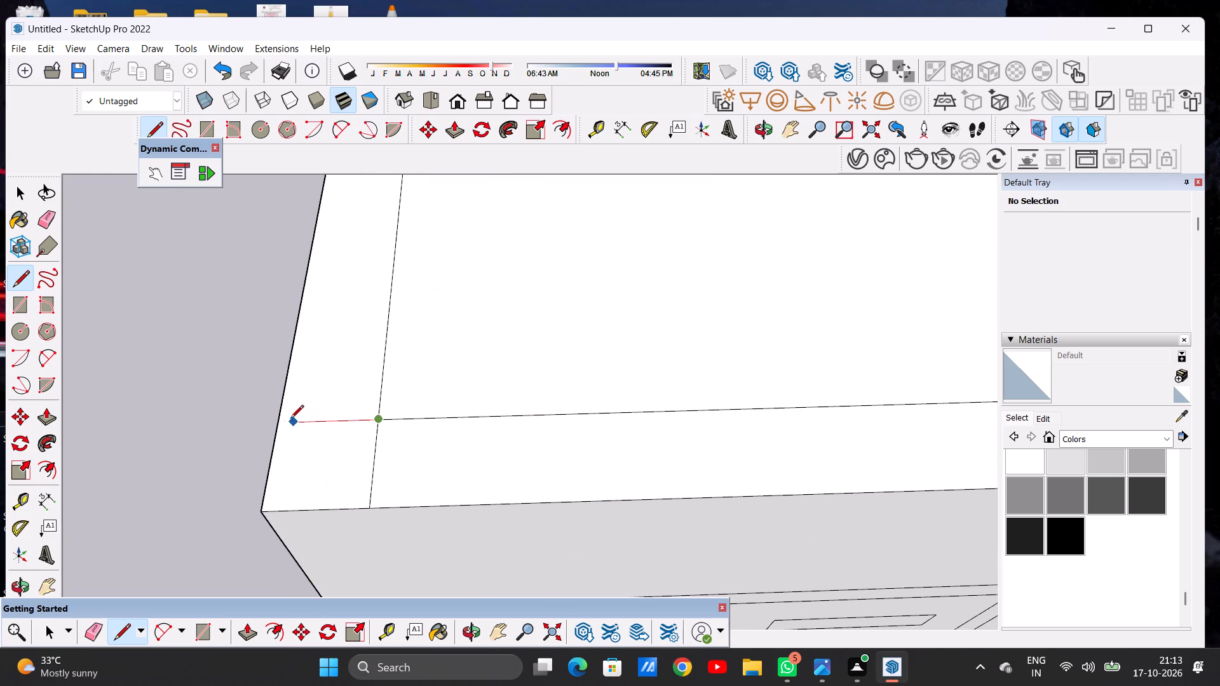
click(278, 420)
key(space)
key(space)
key(space)
key(space)
key(space)
key(space)
key(space)
key(space)
key(space)
key(space)
key(space)
key(space)
key(space)
key(space)
key(space)
key(space)
key(space)
key(space)
key(space)
key(space)
Push/Pull the U-shaped border strip along the roof's back and sides upward by 10' to form upper walls.
scroll(315, 480, down, 2)
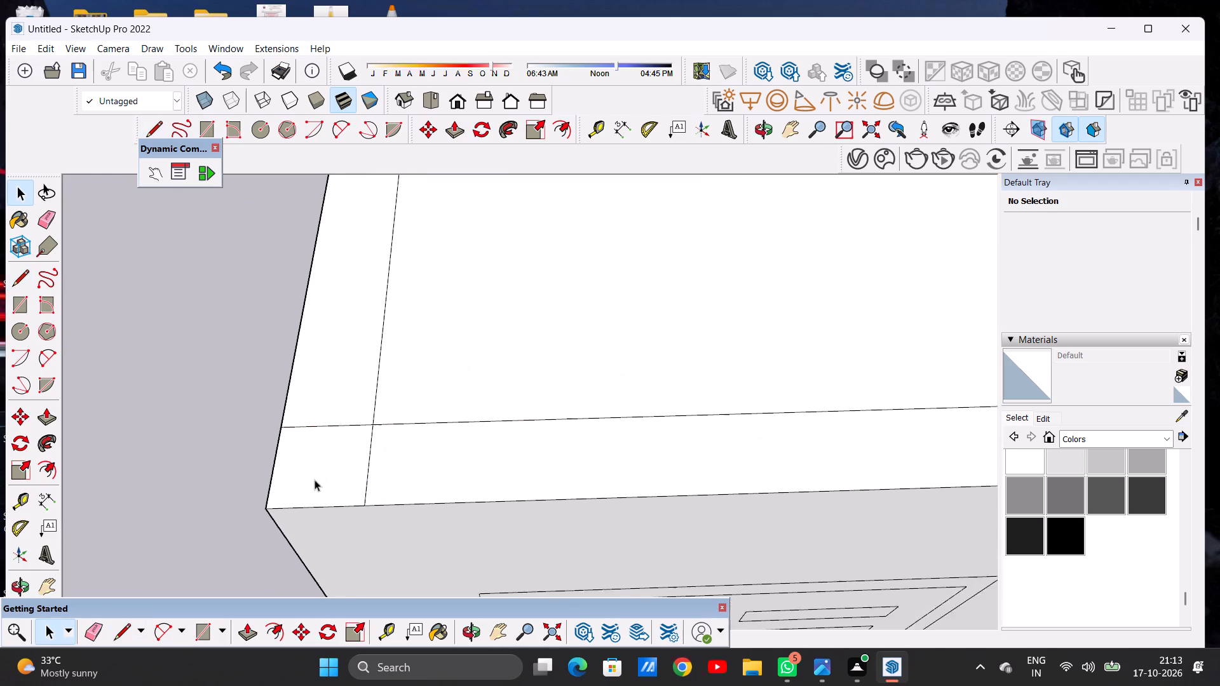
scroll(315, 480, down, 9)
scroll(313, 466, up, 1)
scroll(313, 466, down, 15)
middle_drag(471, 465, 480, 363)
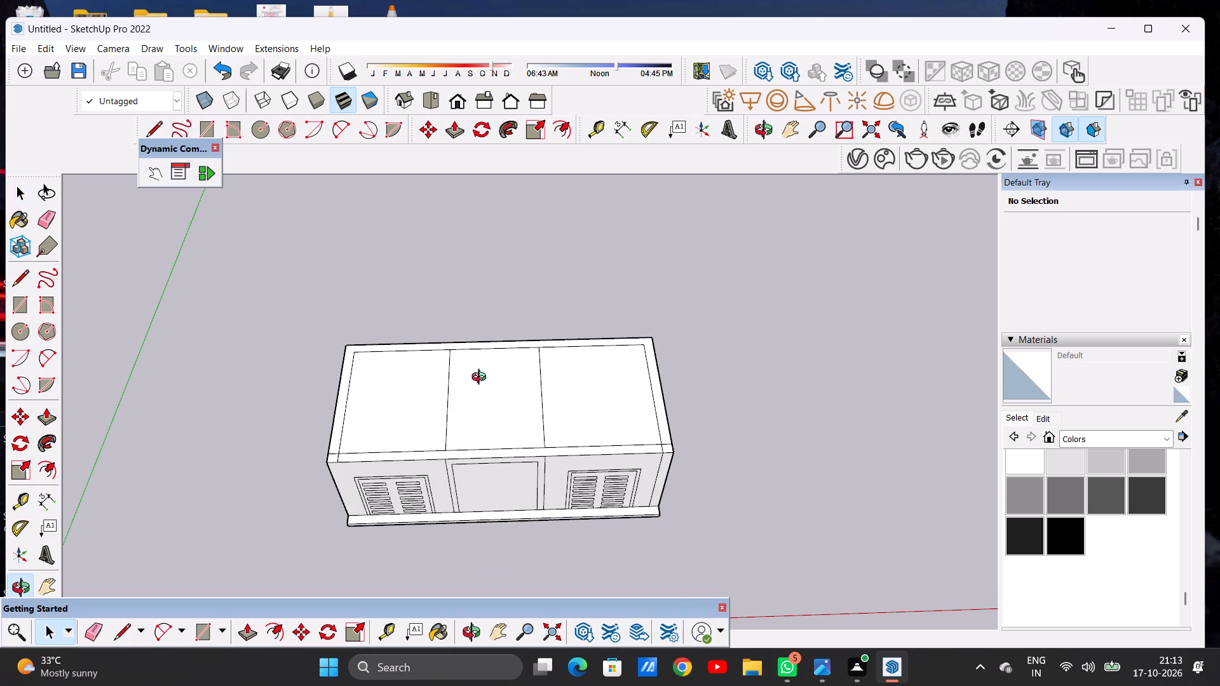
middle_drag(478, 476, 473, 408)
middle_drag(487, 496, 470, 432)
scroll(429, 419, up, 2)
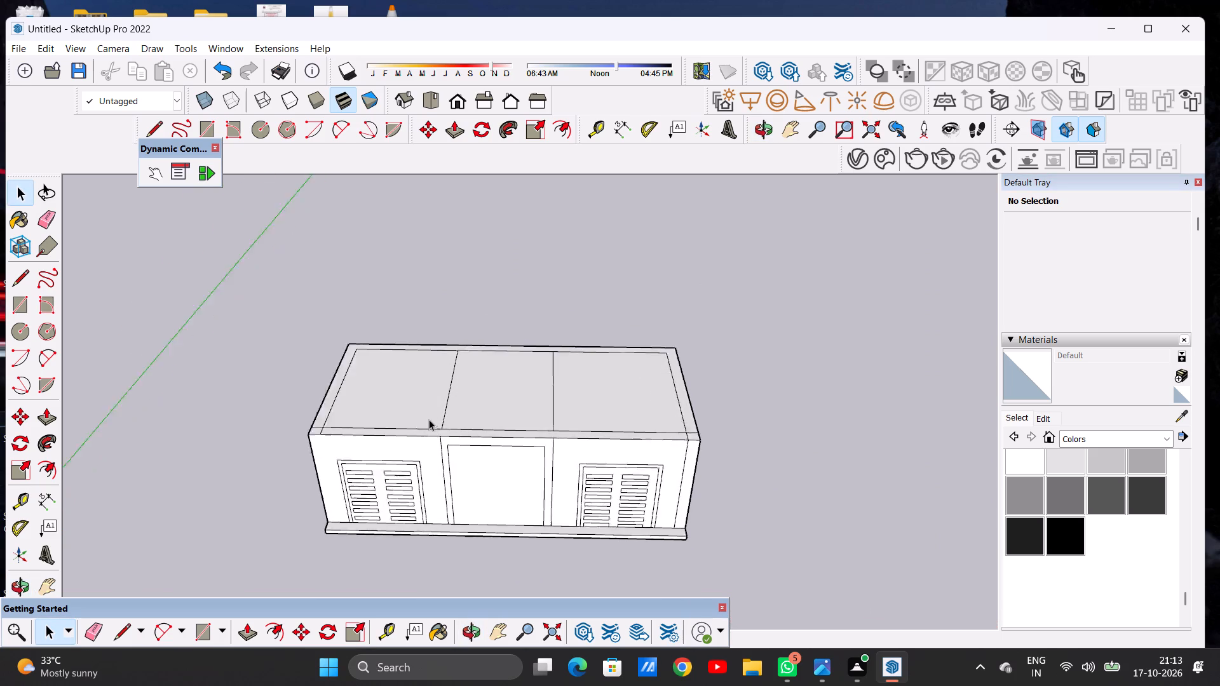
scroll(429, 419, up, 5)
scroll(393, 443, down, 3)
scroll(315, 398, up, 3)
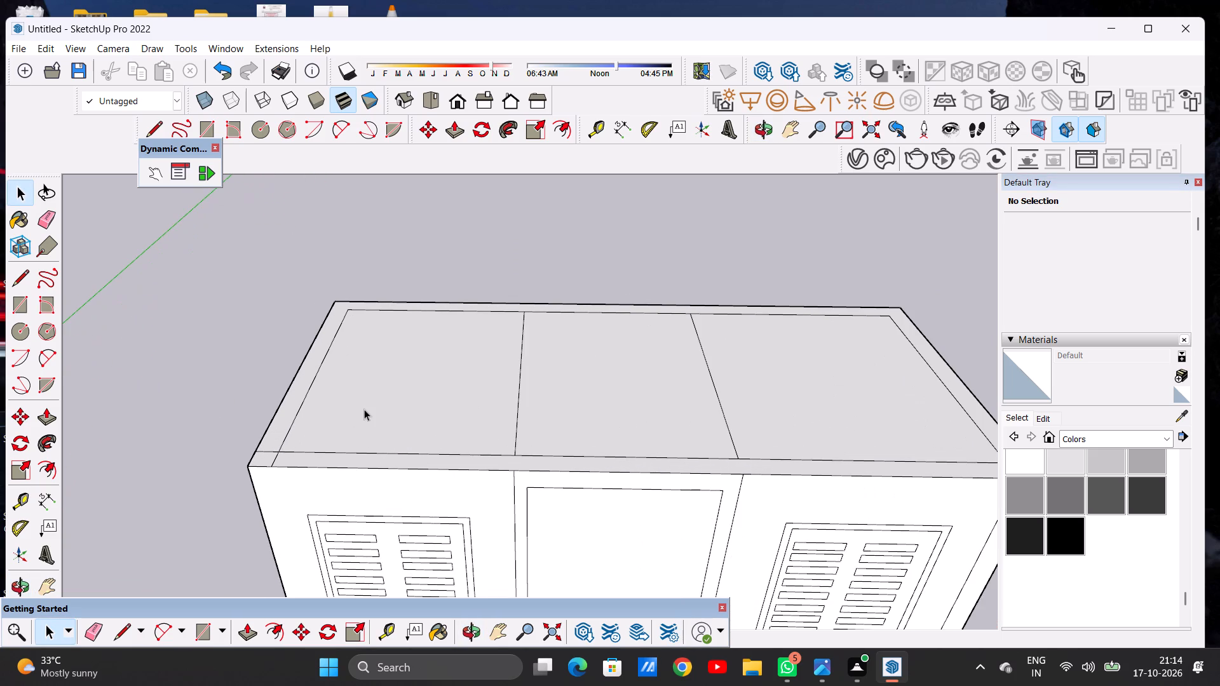
key(p)
scroll(362, 404, down, 6)
scroll(721, 433, up, 8)
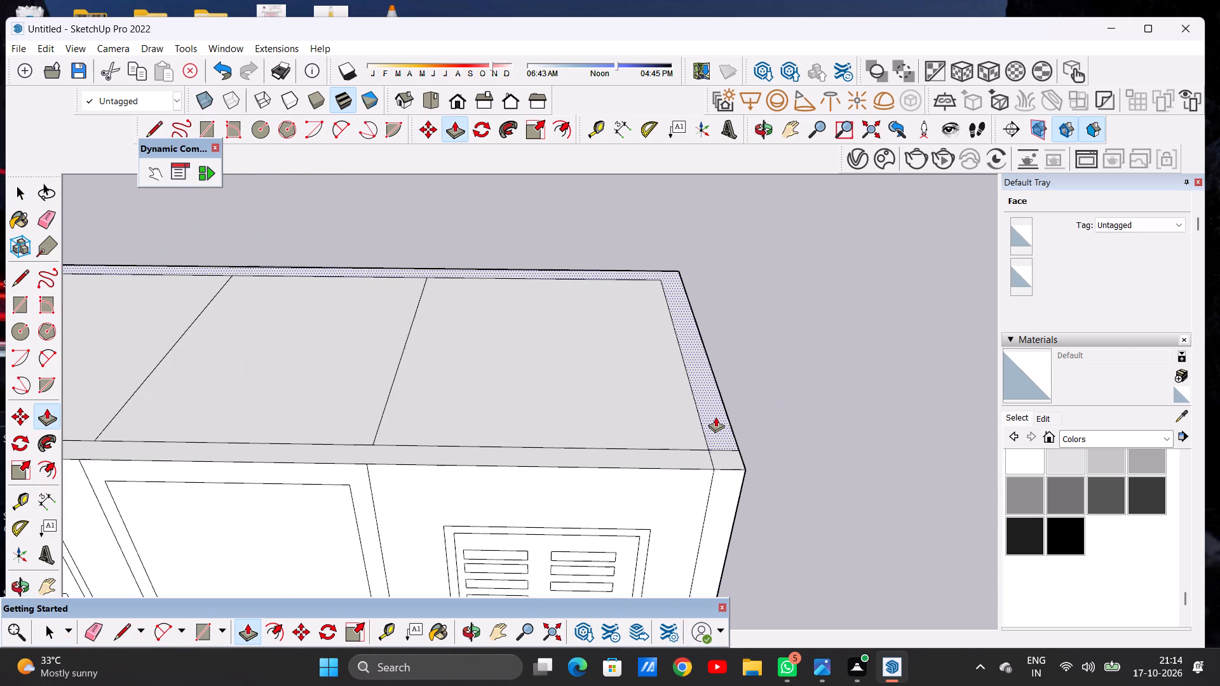
click(715, 417)
scroll(721, 335, down, 7)
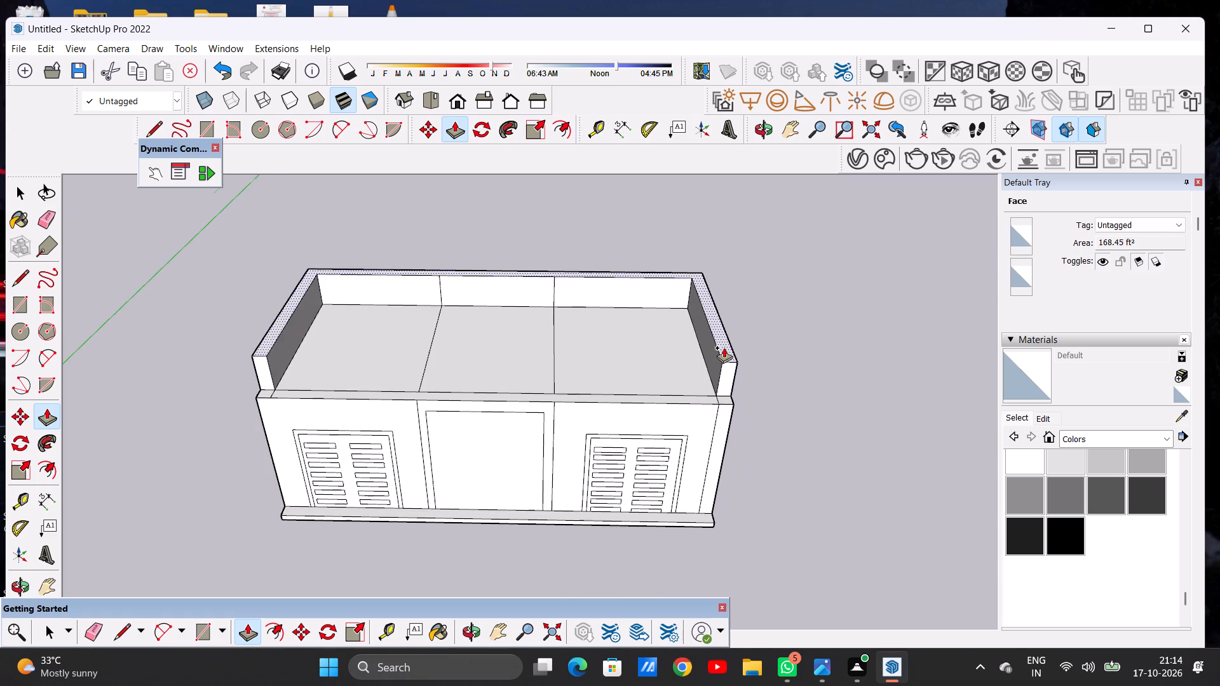
scroll(724, 347, down, 1)
middle_drag(738, 347, 732, 281)
scroll(750, 328, down, 8)
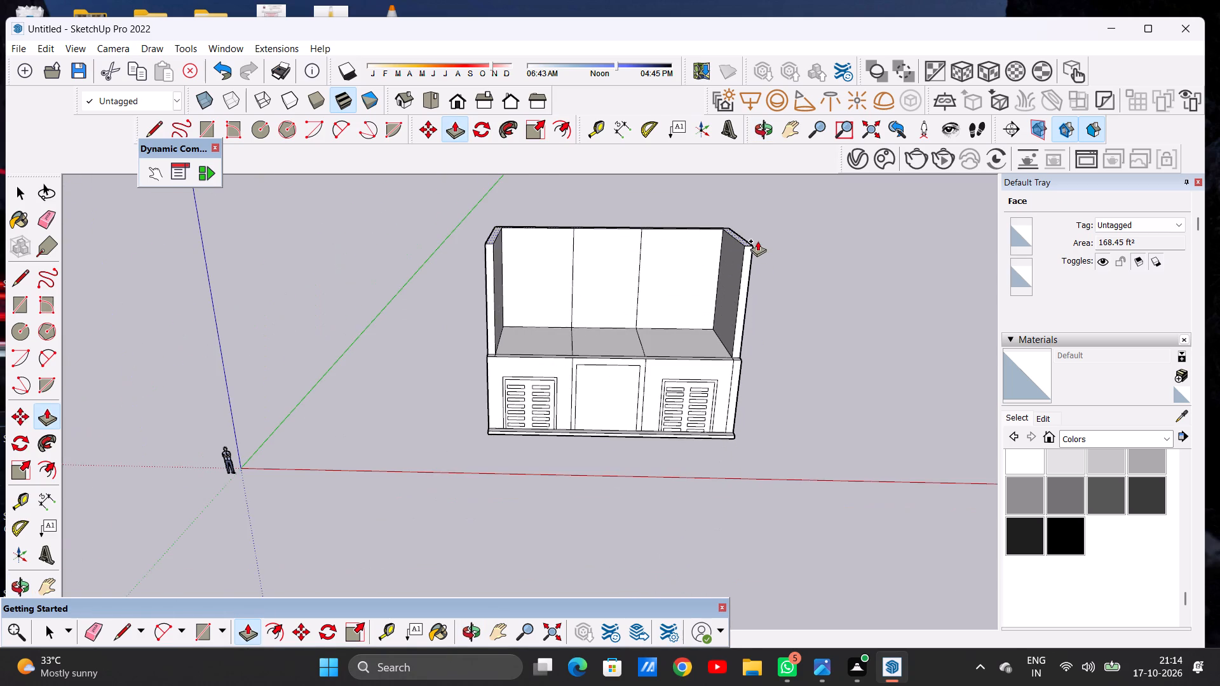
scroll(757, 241, up, 4)
text(10')
key(Return)
scroll(717, 314, up, 5)
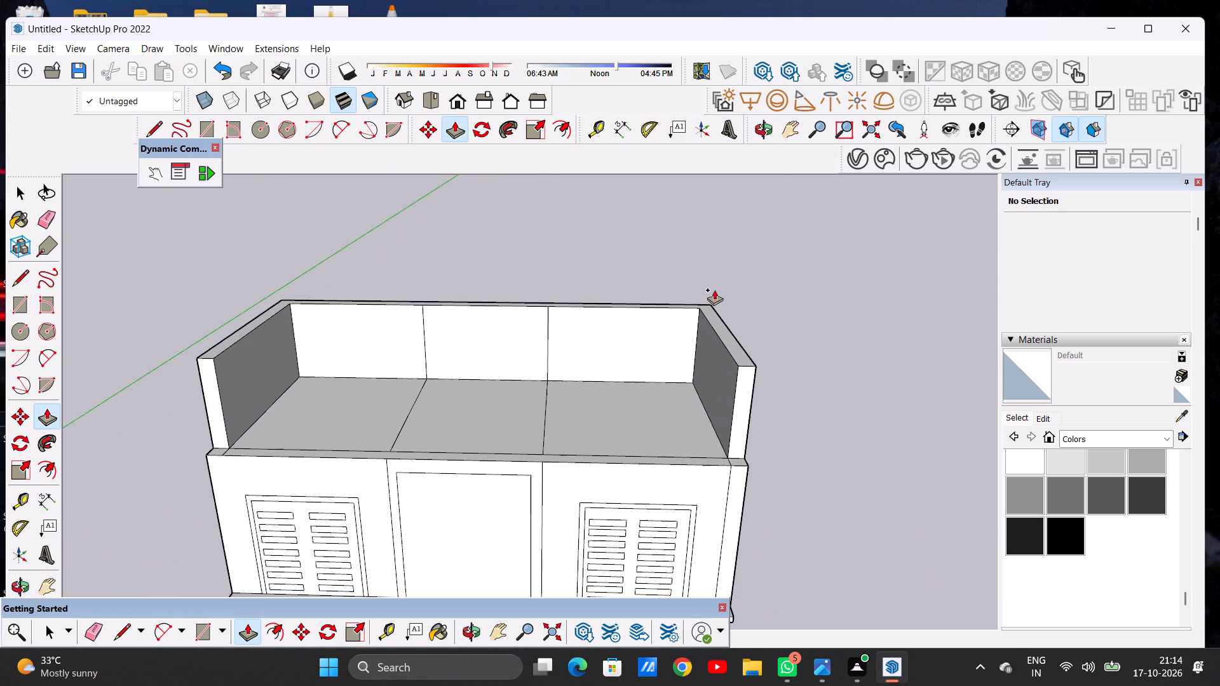
Push/Pull the top face of the U-shaped upper walls further upward to make the upper storey taller.
key(space)
key(p)
scroll(735, 328, up, 8)
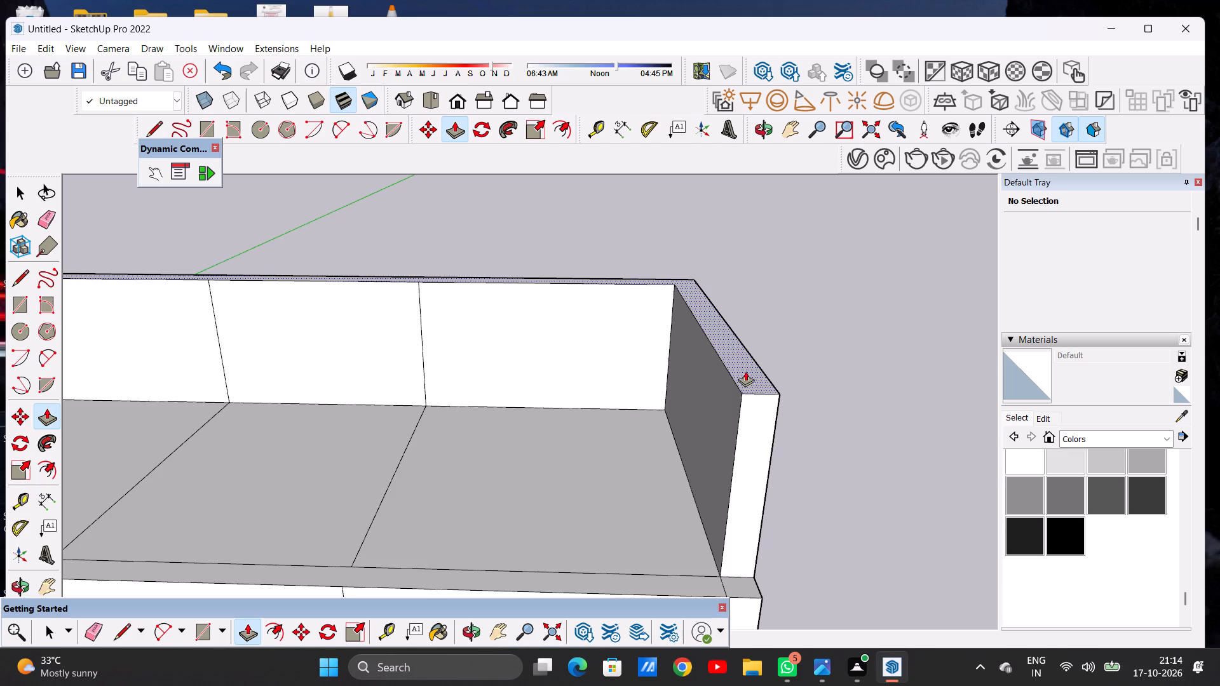
click(747, 372)
scroll(756, 320, down, 13)
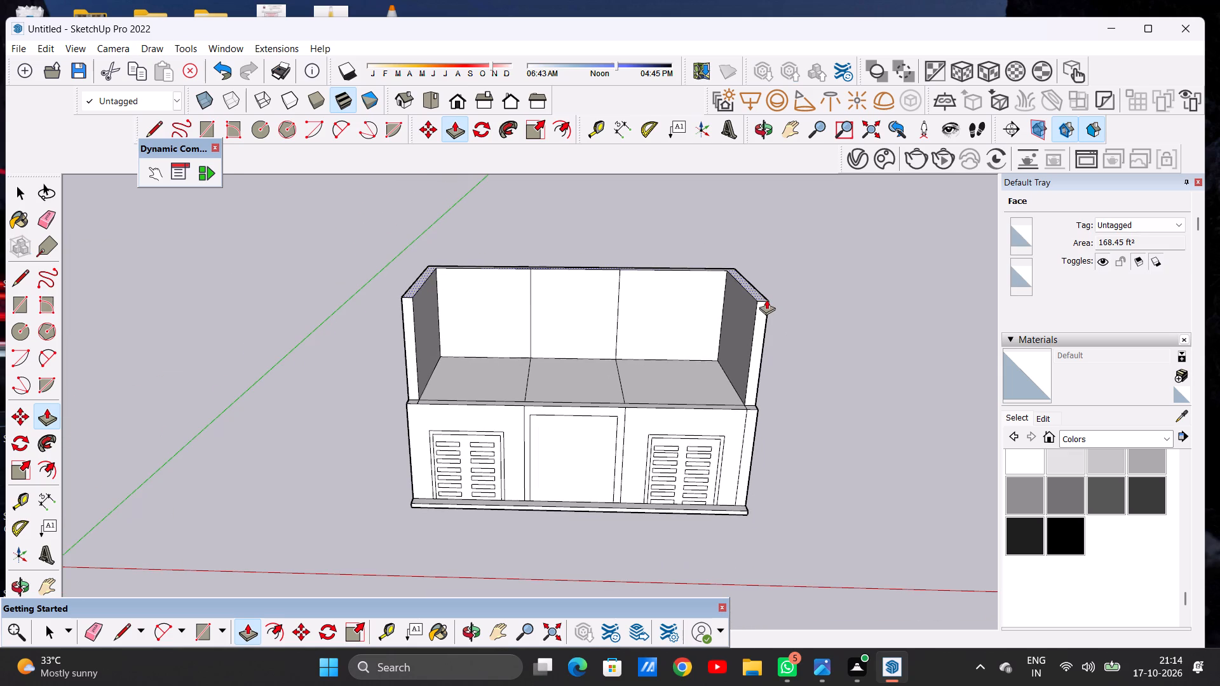
click(766, 299)
key(space)
Draw a line across the upper floor from the front roof line to the back wall, just left of the left section divider.
scroll(639, 352, down, 3)
middle_drag(666, 332, 571, 428)
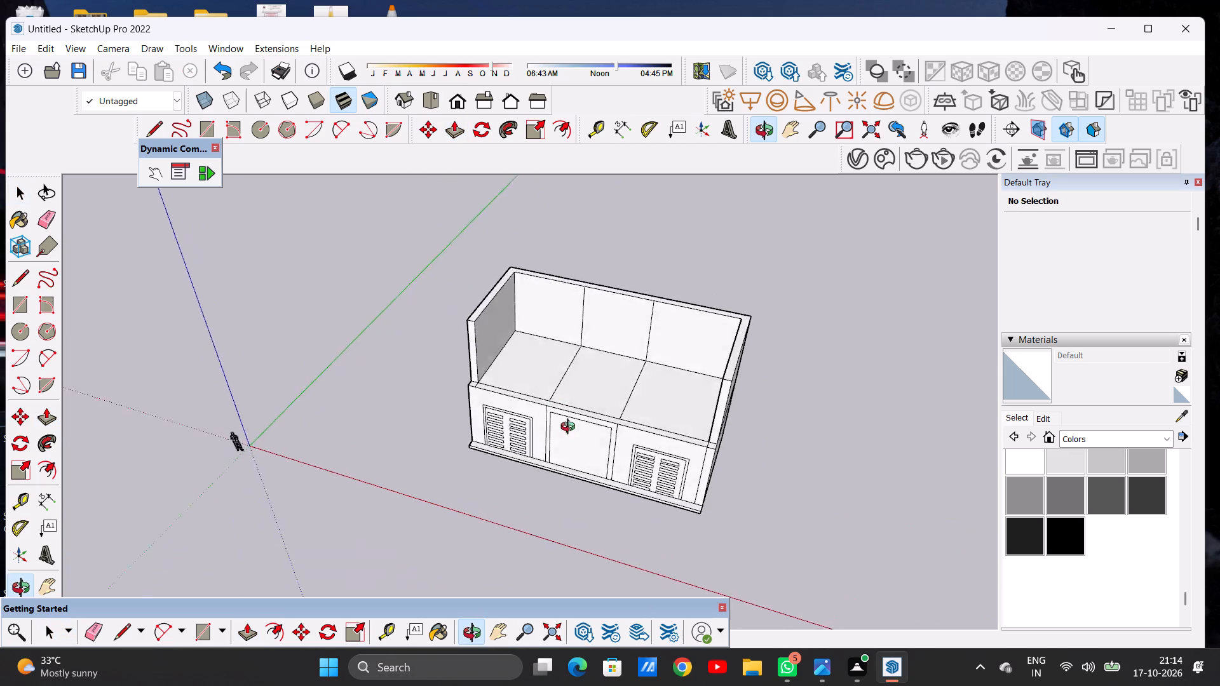
middle_drag(571, 428, 619, 431)
scroll(616, 372, up, 8)
scroll(579, 411, down, 5)
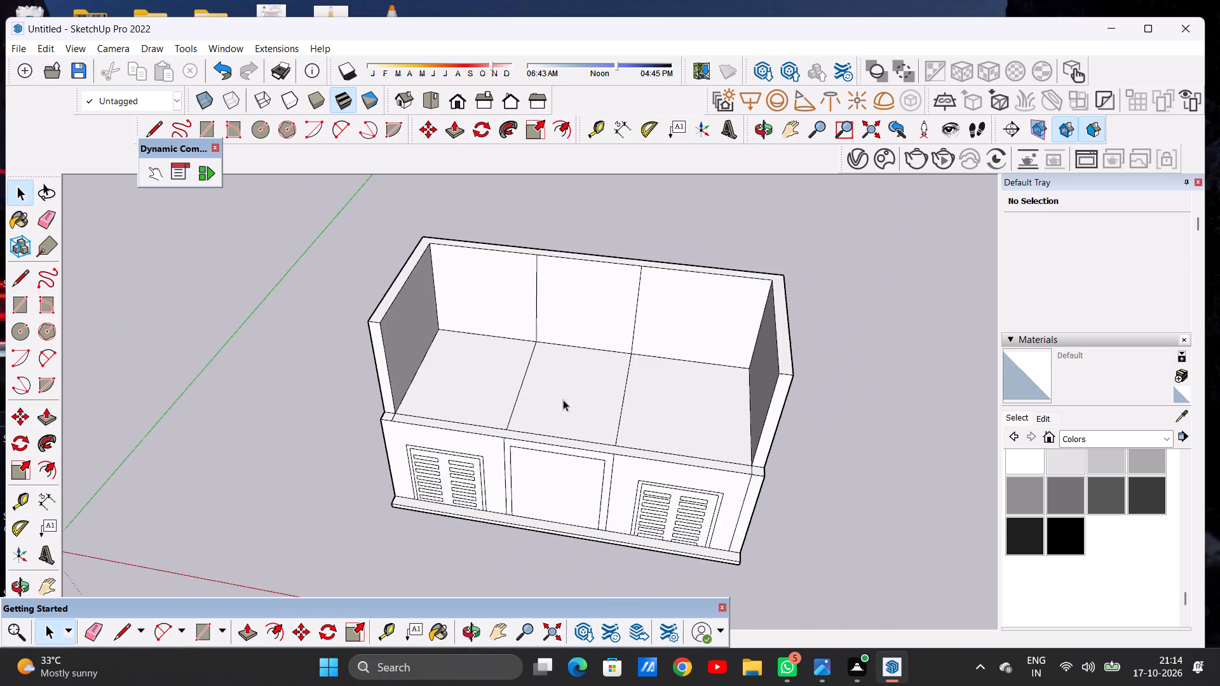
scroll(530, 345, up, 4)
key(l)
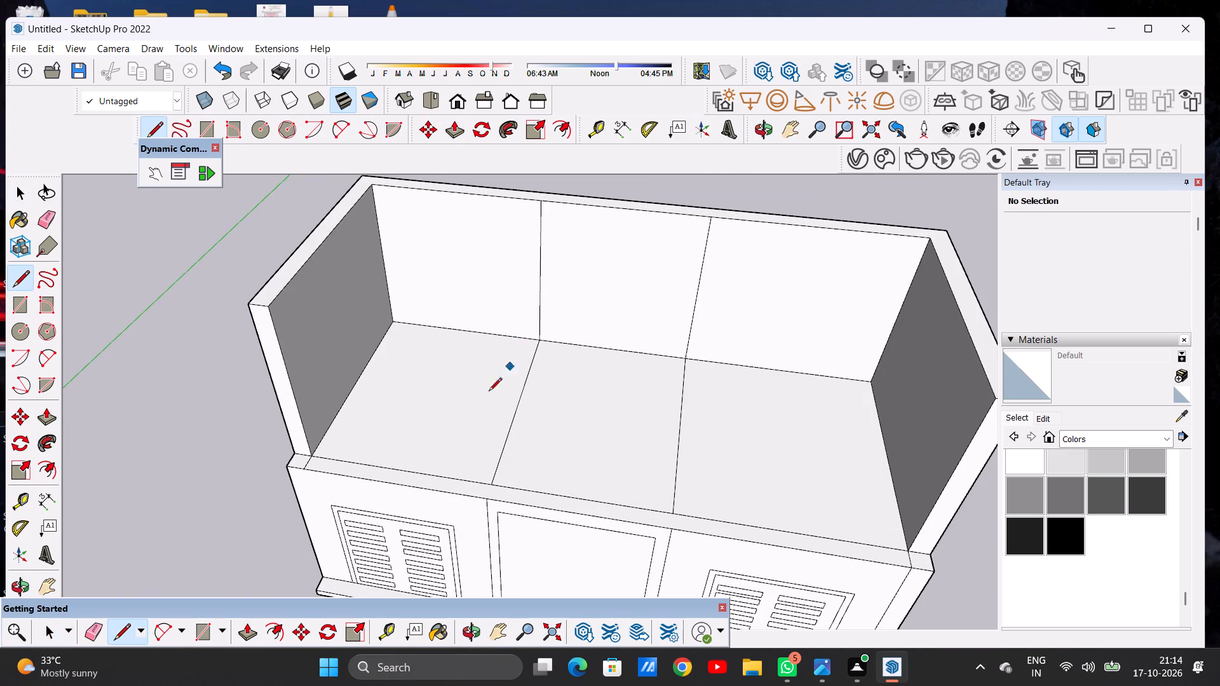
scroll(463, 419, up, 5)
click(496, 527)
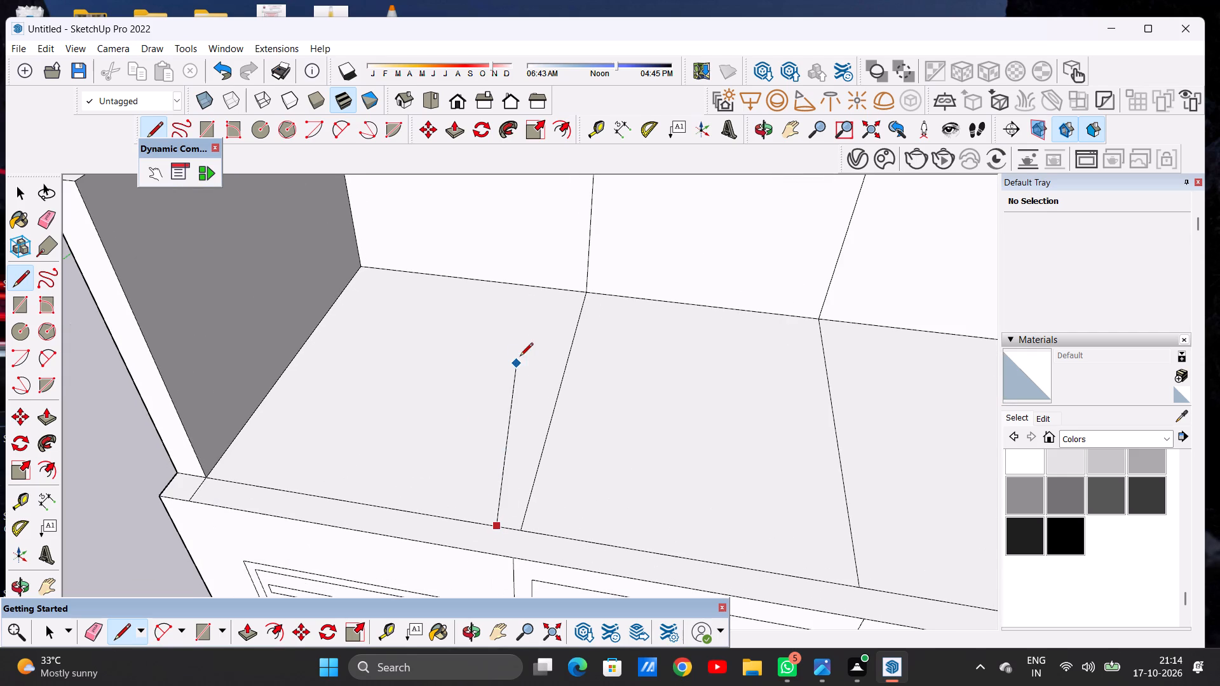
click(569, 287)
scroll(574, 326, down, 7)
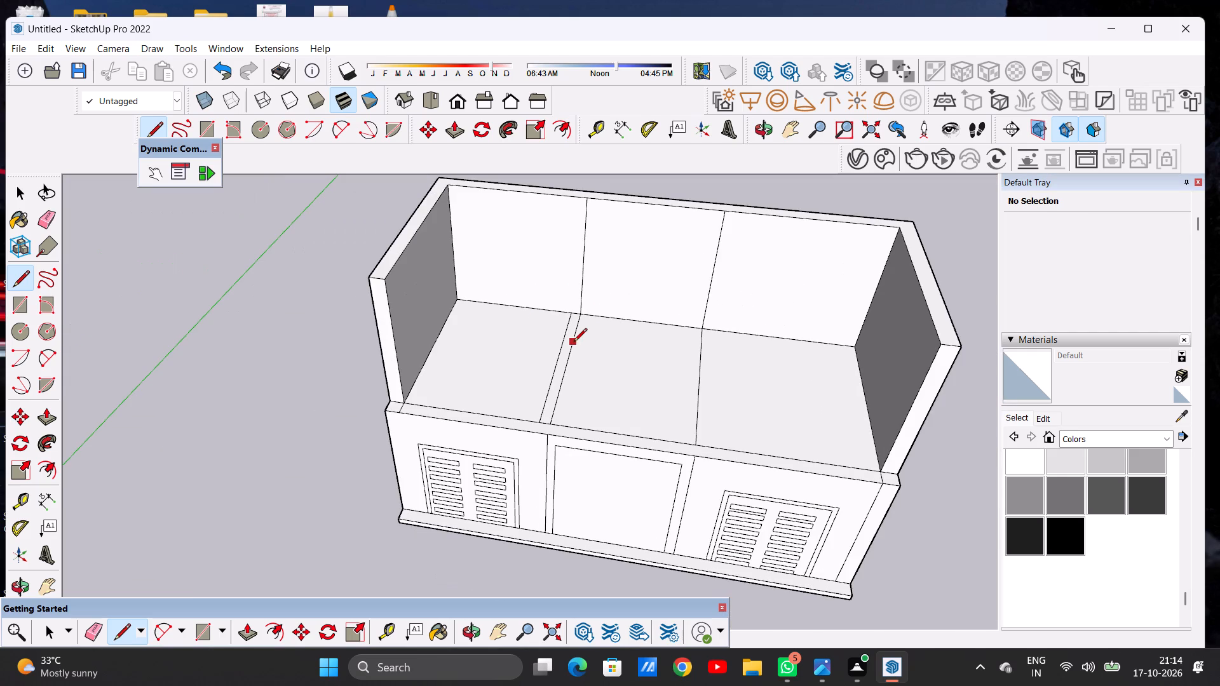
key(space)
key(space)
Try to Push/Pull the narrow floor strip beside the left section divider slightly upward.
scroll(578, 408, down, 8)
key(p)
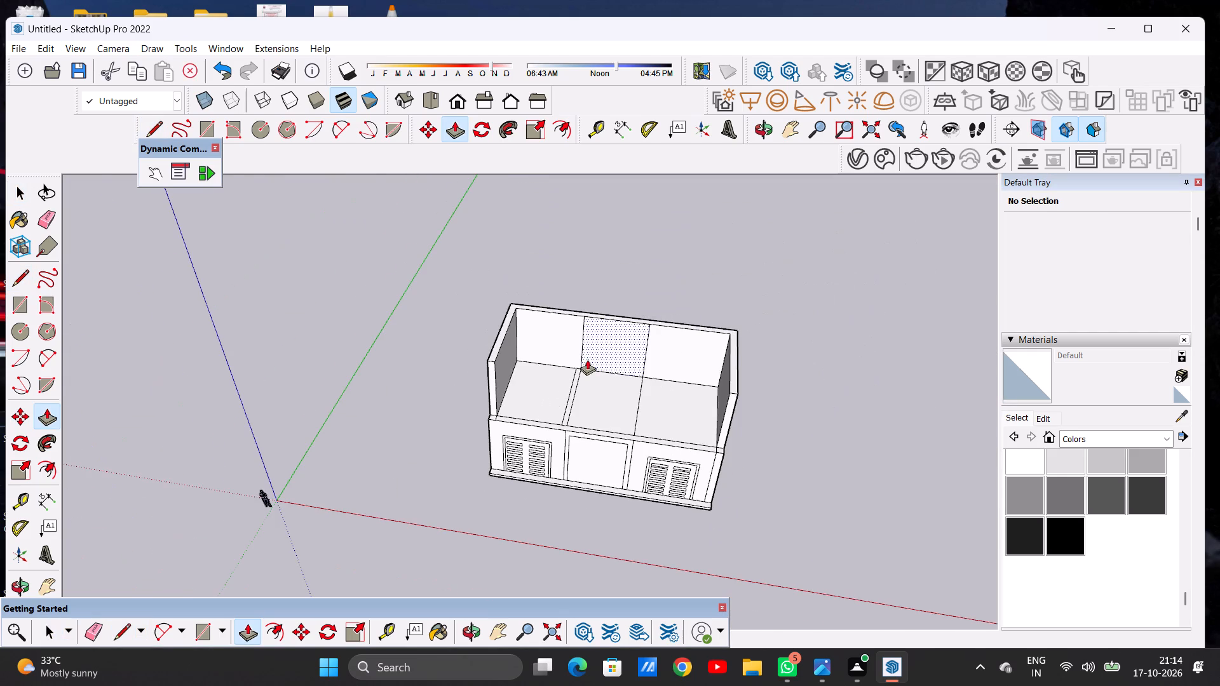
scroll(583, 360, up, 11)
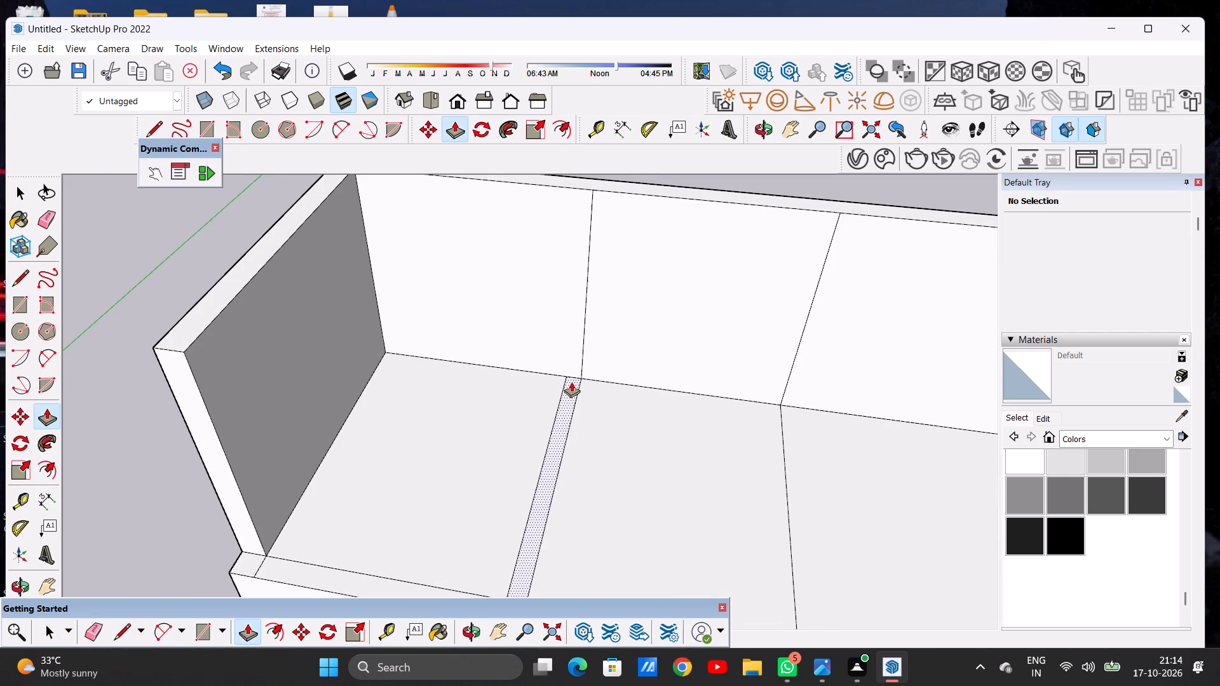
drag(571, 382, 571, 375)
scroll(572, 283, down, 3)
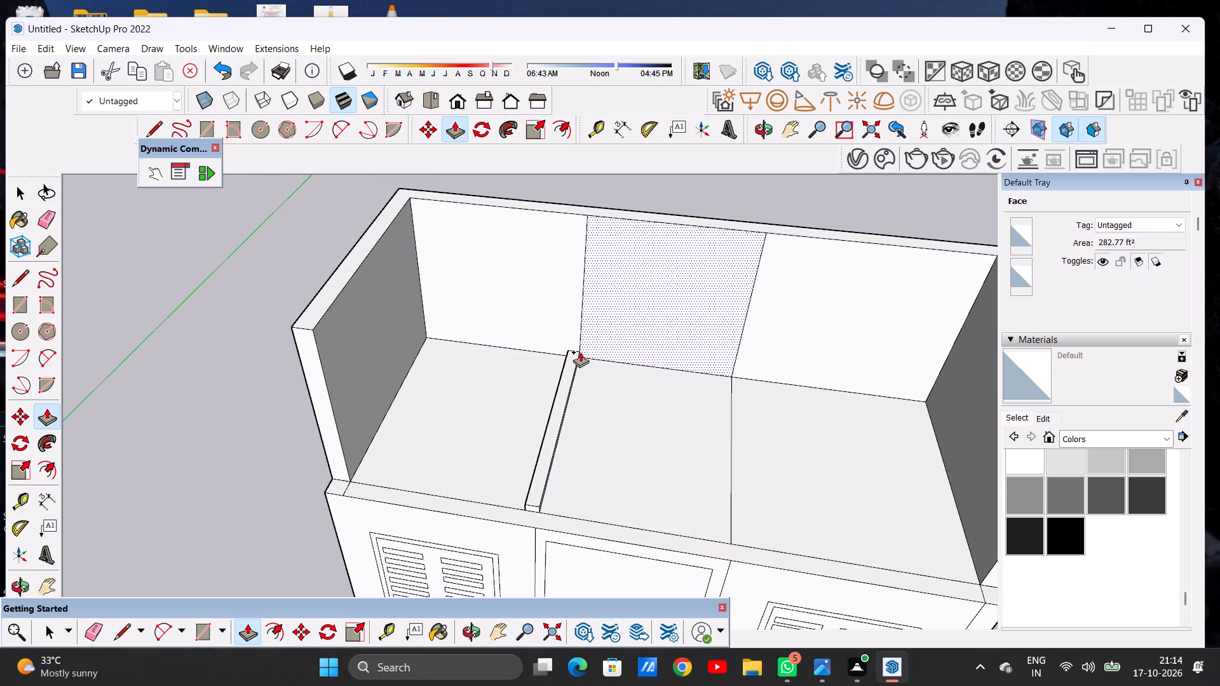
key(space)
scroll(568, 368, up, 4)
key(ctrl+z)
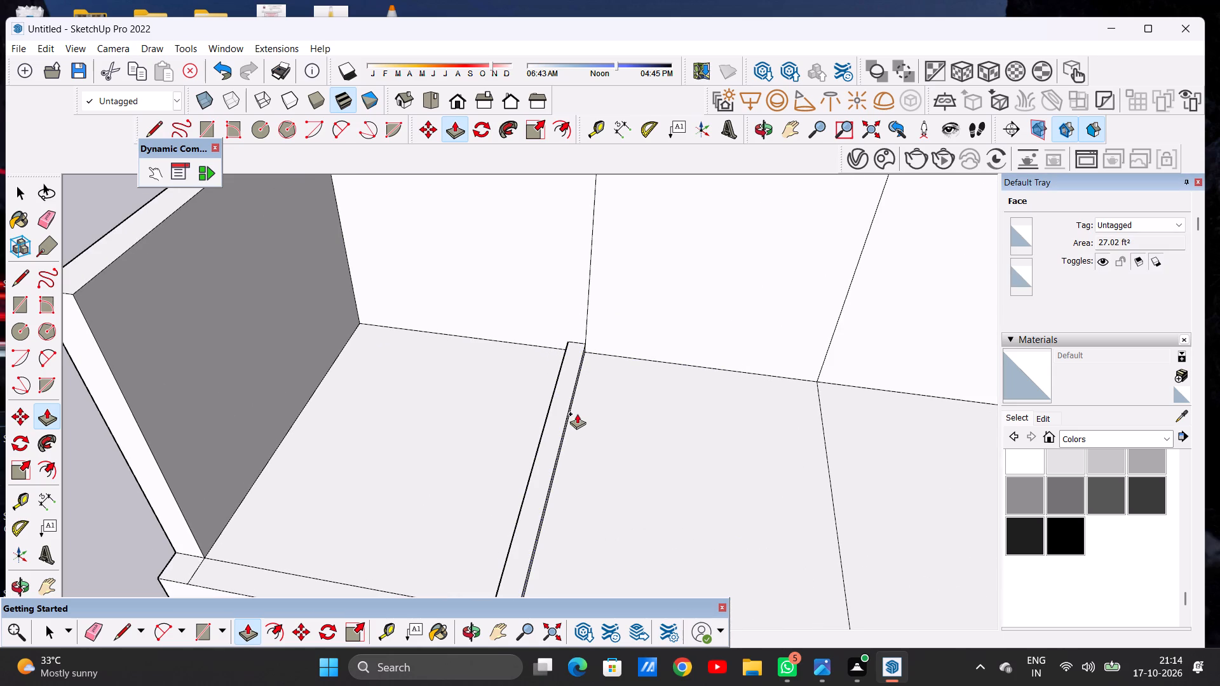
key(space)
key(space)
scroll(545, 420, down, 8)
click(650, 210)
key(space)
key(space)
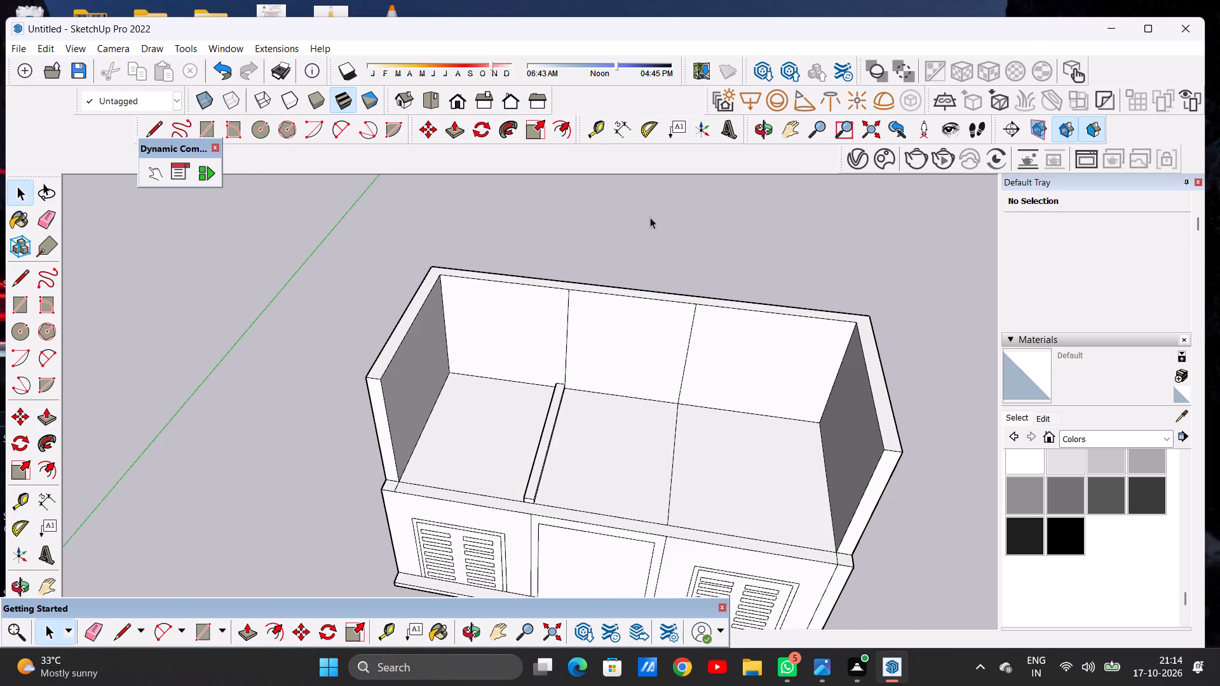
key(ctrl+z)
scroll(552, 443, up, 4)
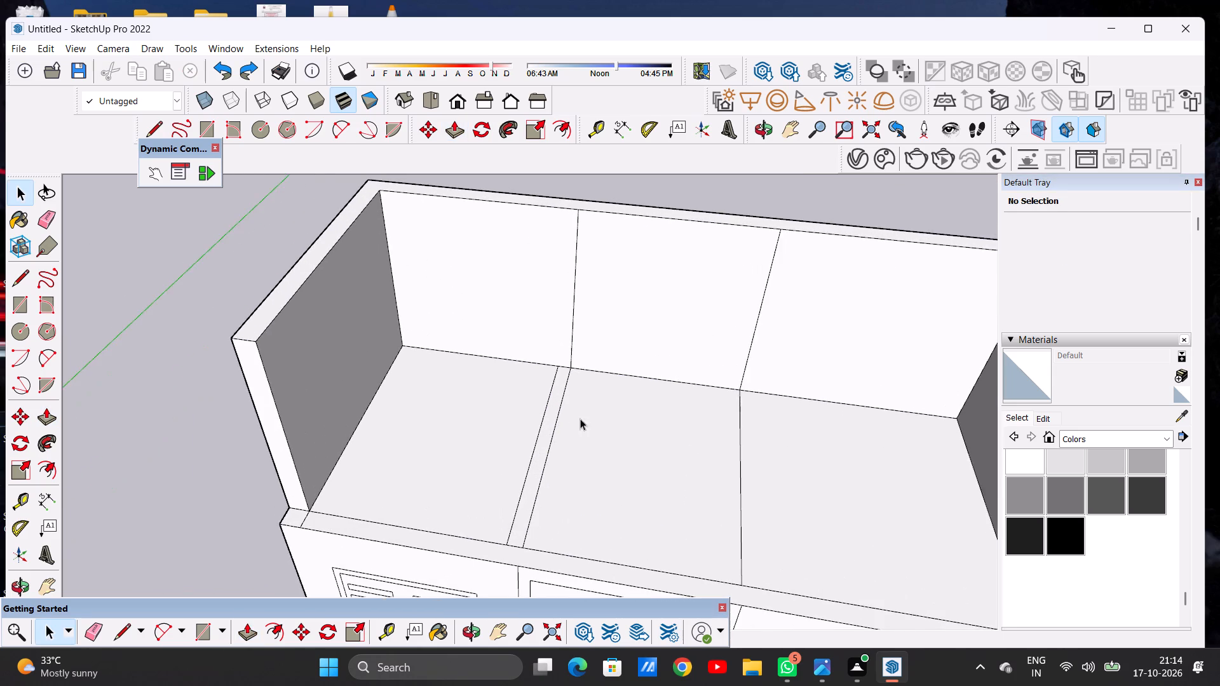
Push/Pull the narrow strip along the left section divider up to the top of the upper walls as a partition.
middle_drag(595, 424, 513, 414)
scroll(615, 372, up, 1)
key(p)
scroll(585, 369, up, 6)
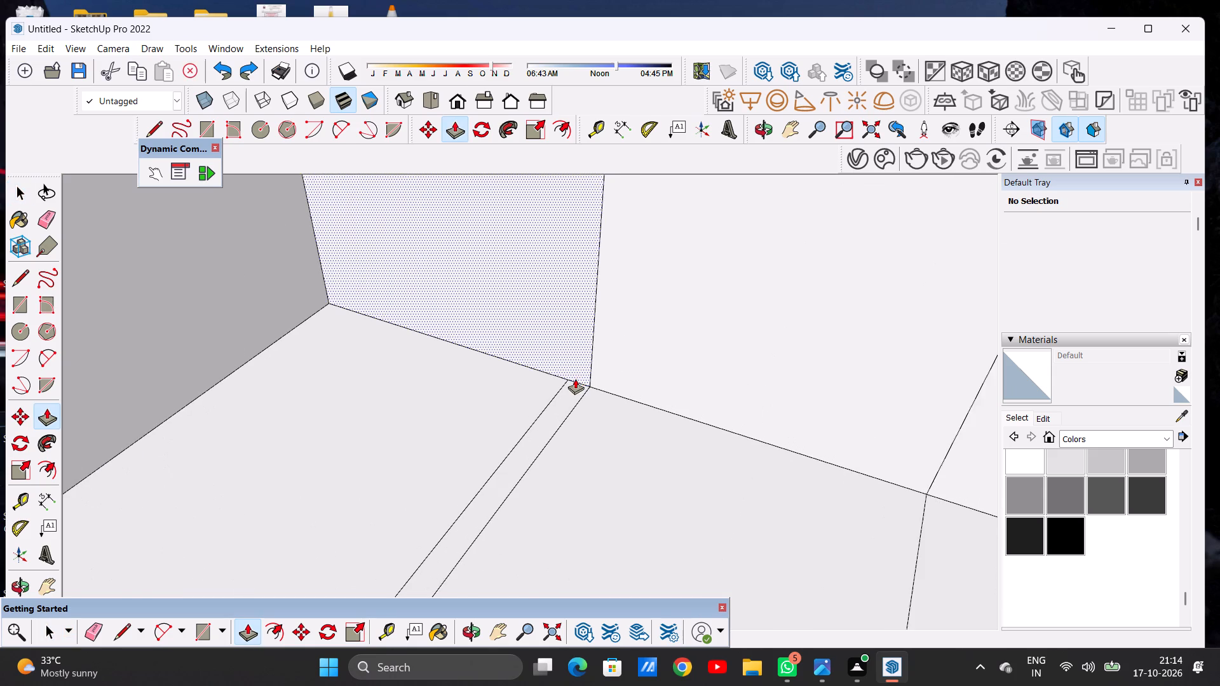
scroll(575, 379, up, 2)
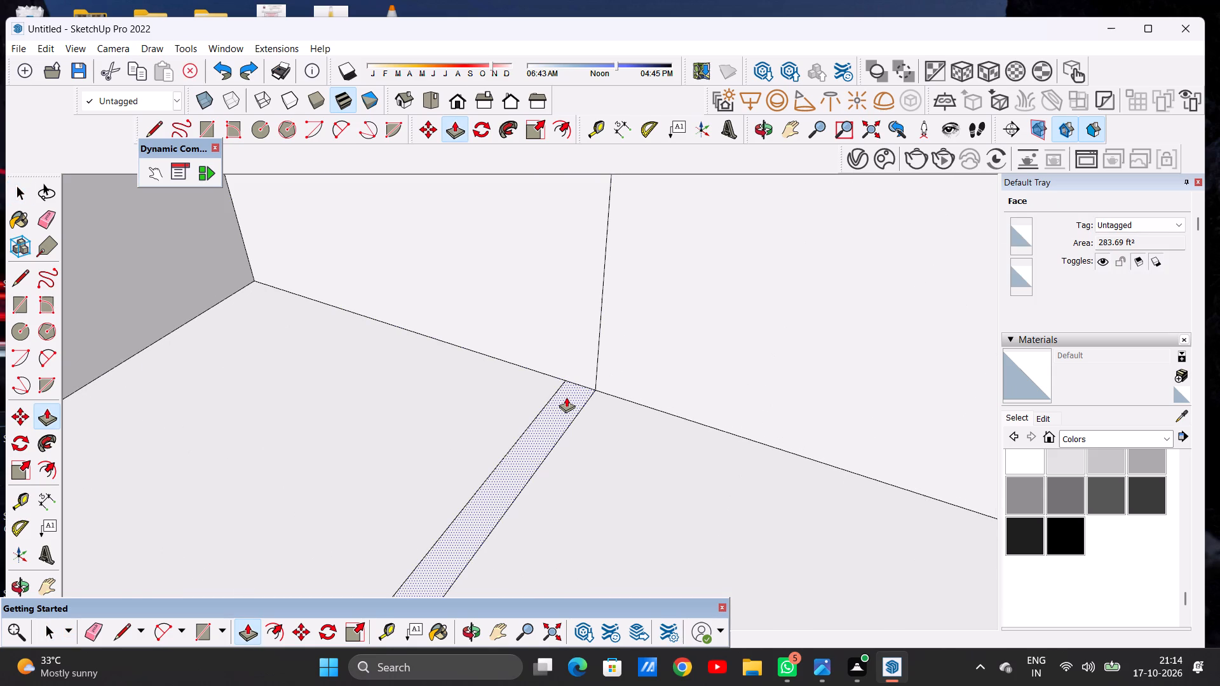
click(566, 397)
scroll(567, 378, down, 13)
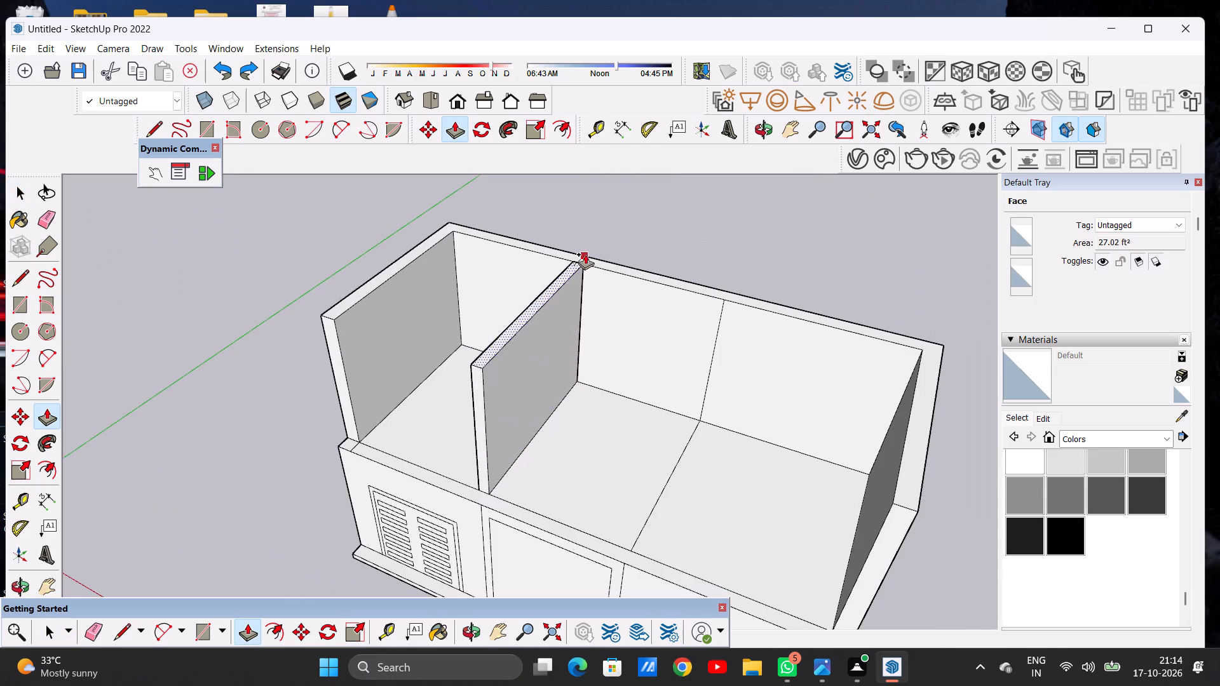
scroll(585, 254, up, 11)
click(583, 270)
scroll(545, 314, down, 15)
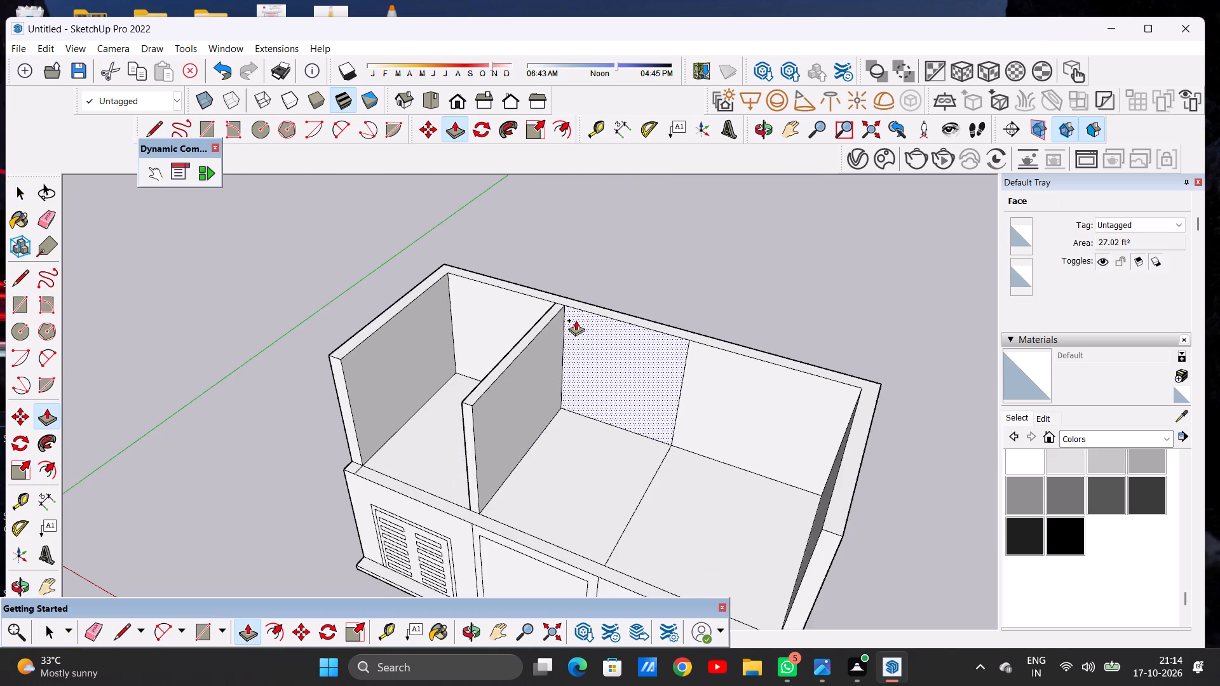
key(space)
Draw a line across the upper floor from the front roof line to the back wall, just right of the right section divider.
scroll(562, 407, down, 8)
middle_drag(566, 421, 665, 448)
scroll(601, 457, up, 6)
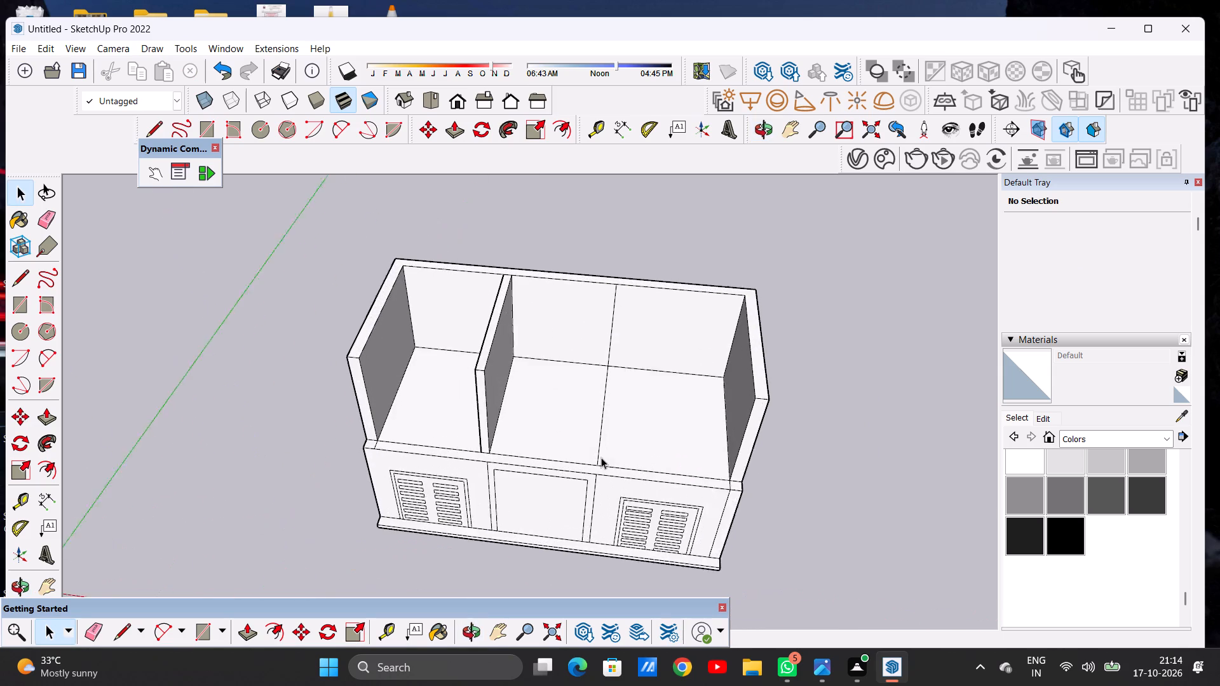
scroll(601, 457, up, 2)
key(l)
middle_drag(616, 449, 543, 504)
scroll(564, 480, up, 6)
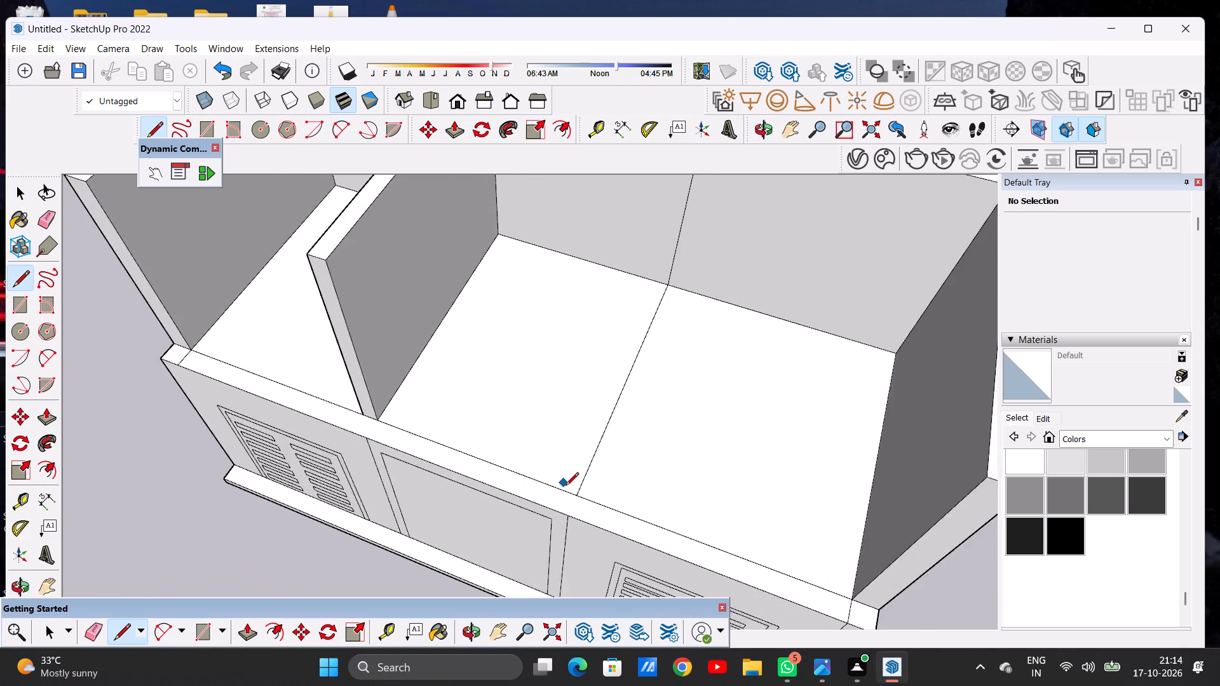
scroll(566, 487, up, 3)
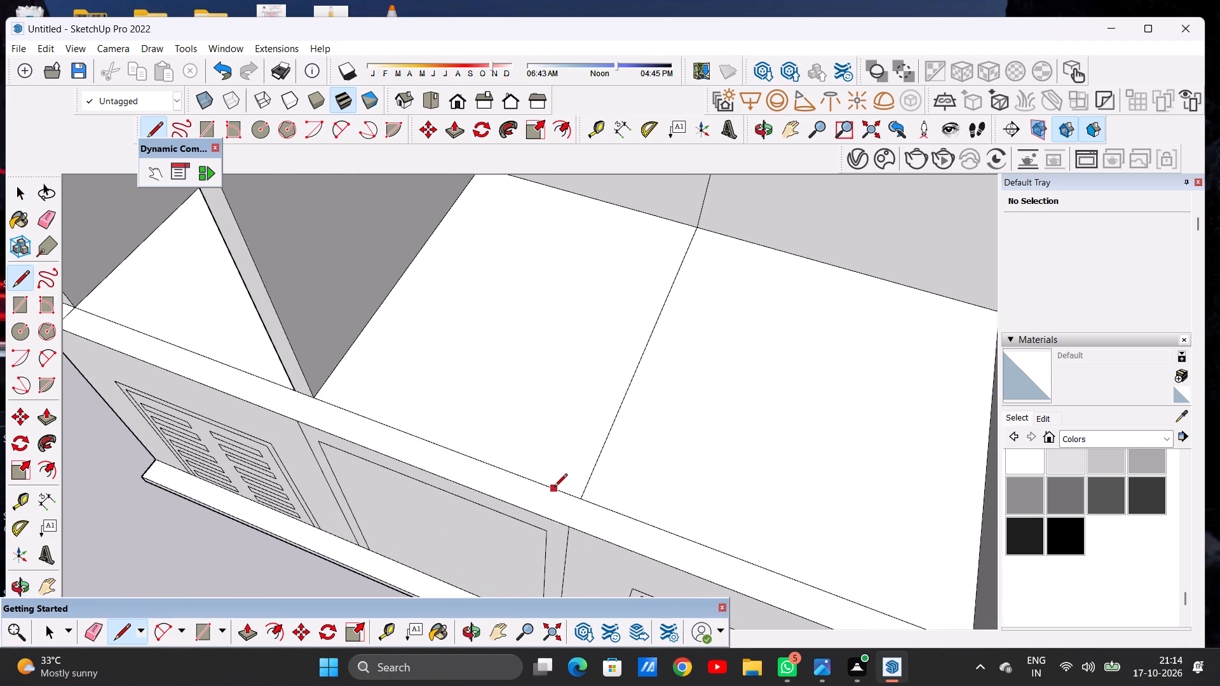
click(606, 508)
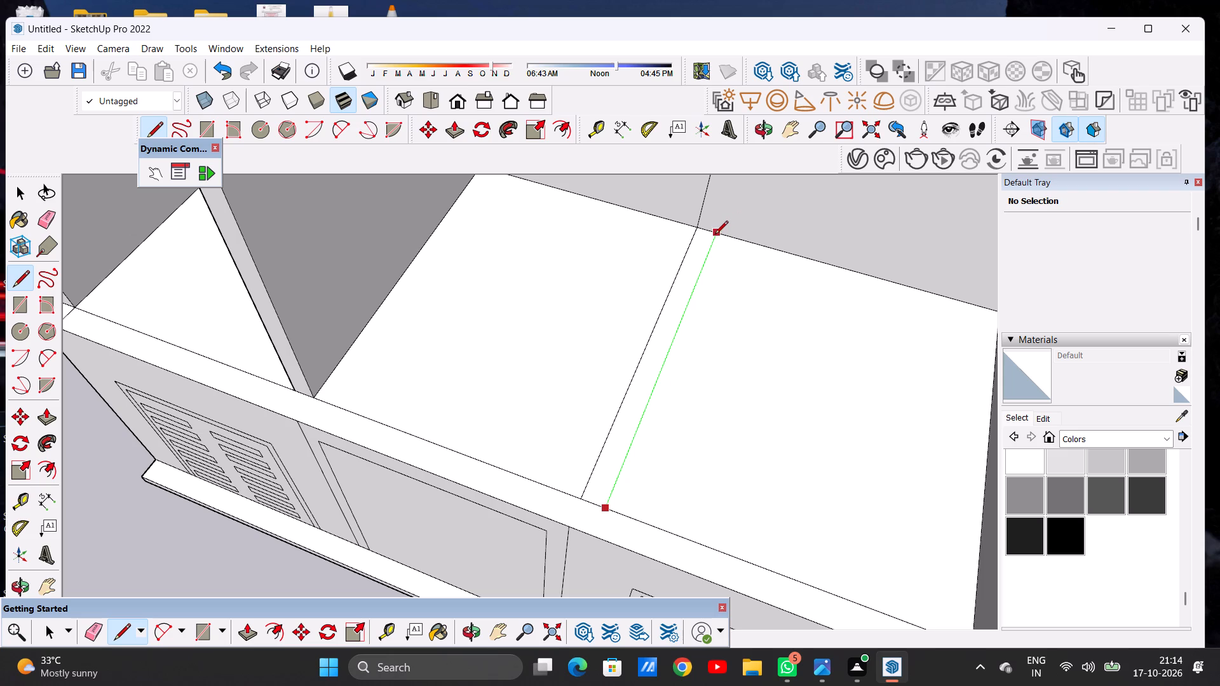
click(715, 235)
key(space)
Push/Pull the narrow strip along the right section divider up to the top of the upper walls as a second partition.
scroll(567, 445, down, 13)
middle_drag(591, 463, 588, 365)
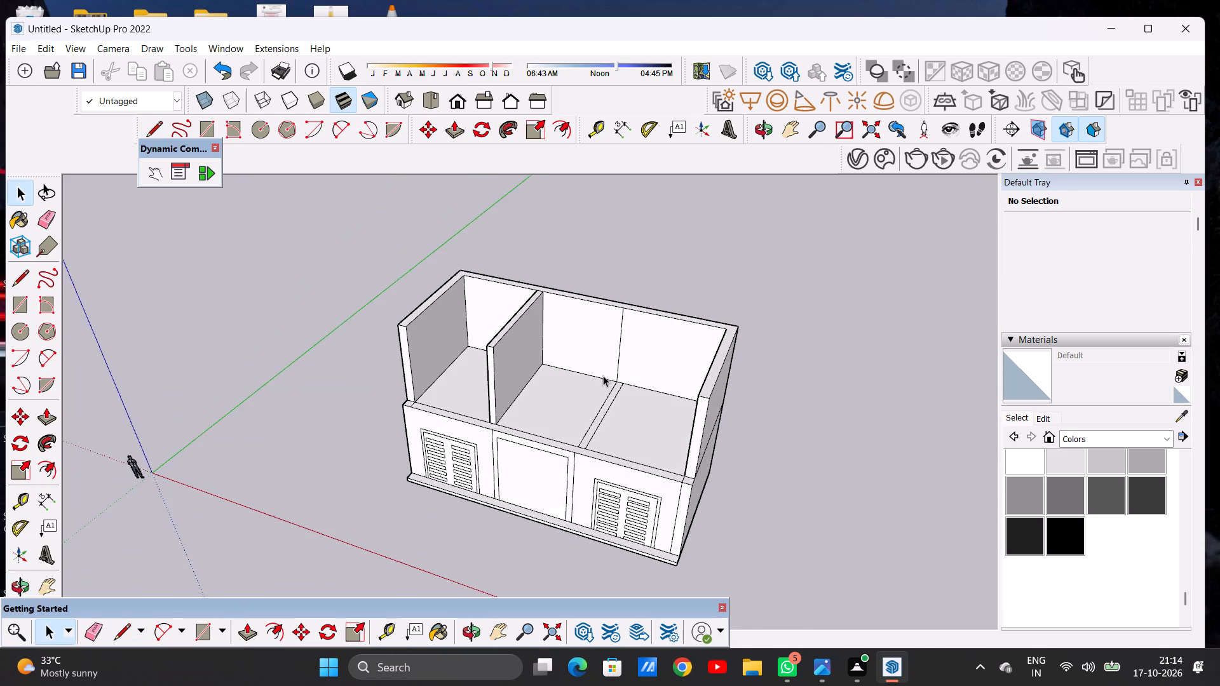
scroll(604, 375, up, 3)
key(p)
scroll(618, 377, up, 10)
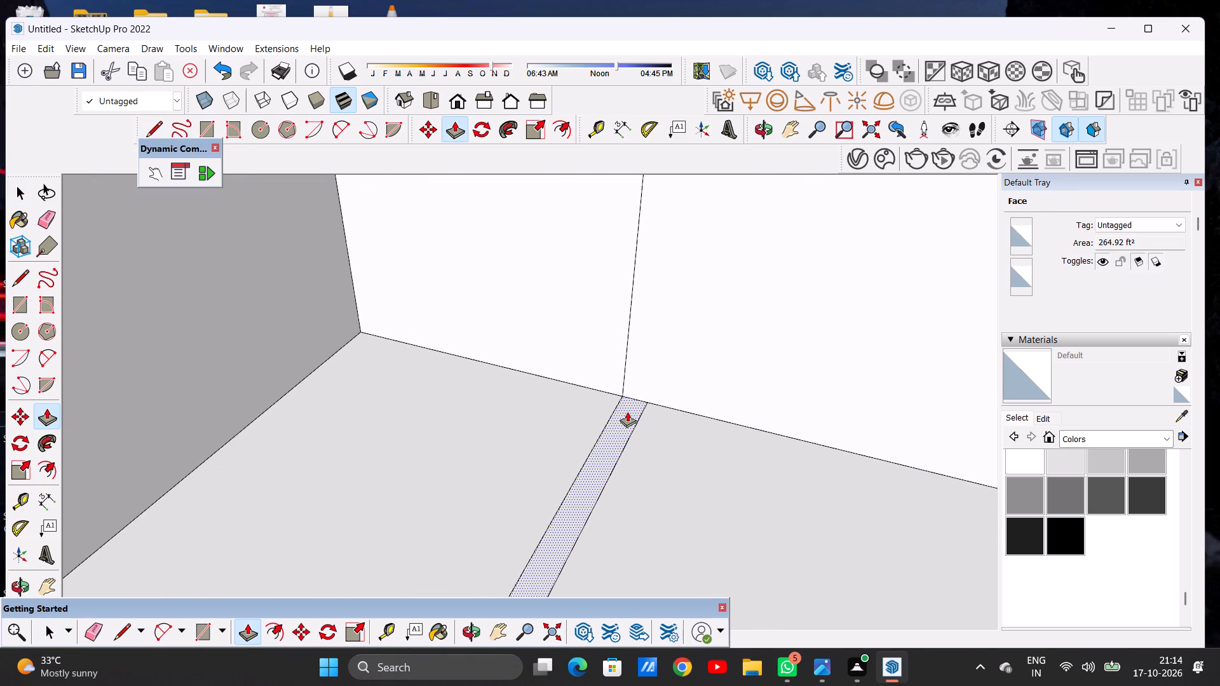
click(627, 412)
scroll(635, 332, down, 14)
scroll(647, 274, up, 3)
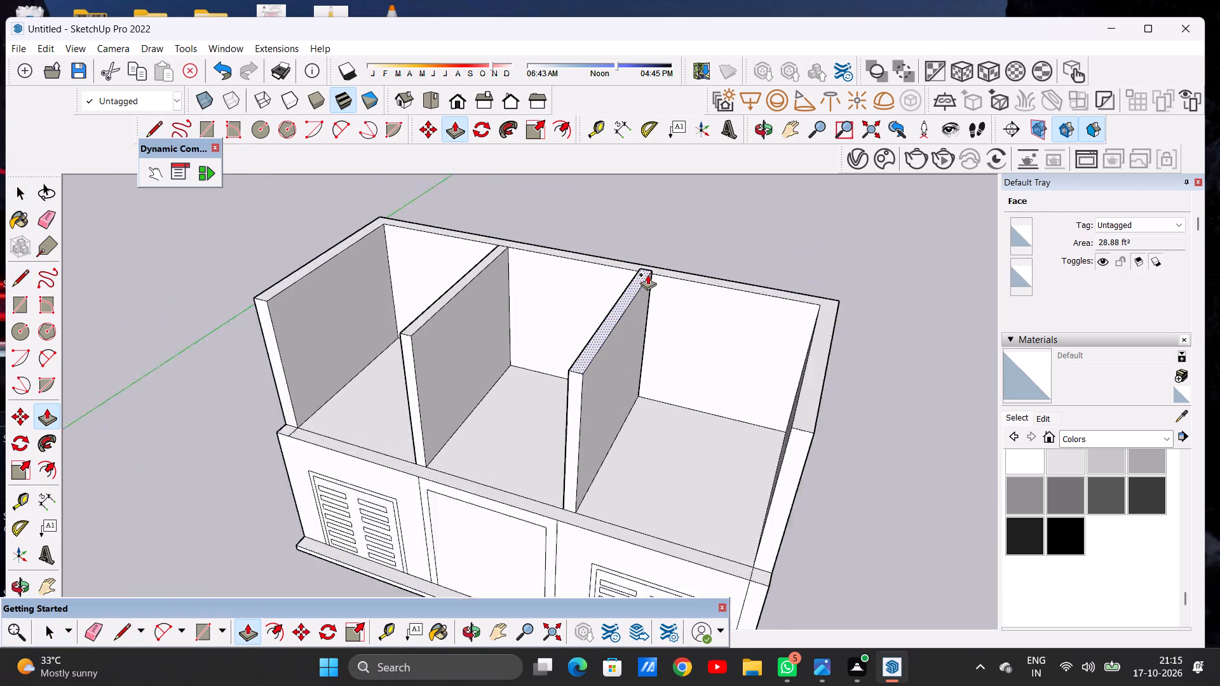
scroll(647, 274, up, 8)
click(684, 272)
key(space)
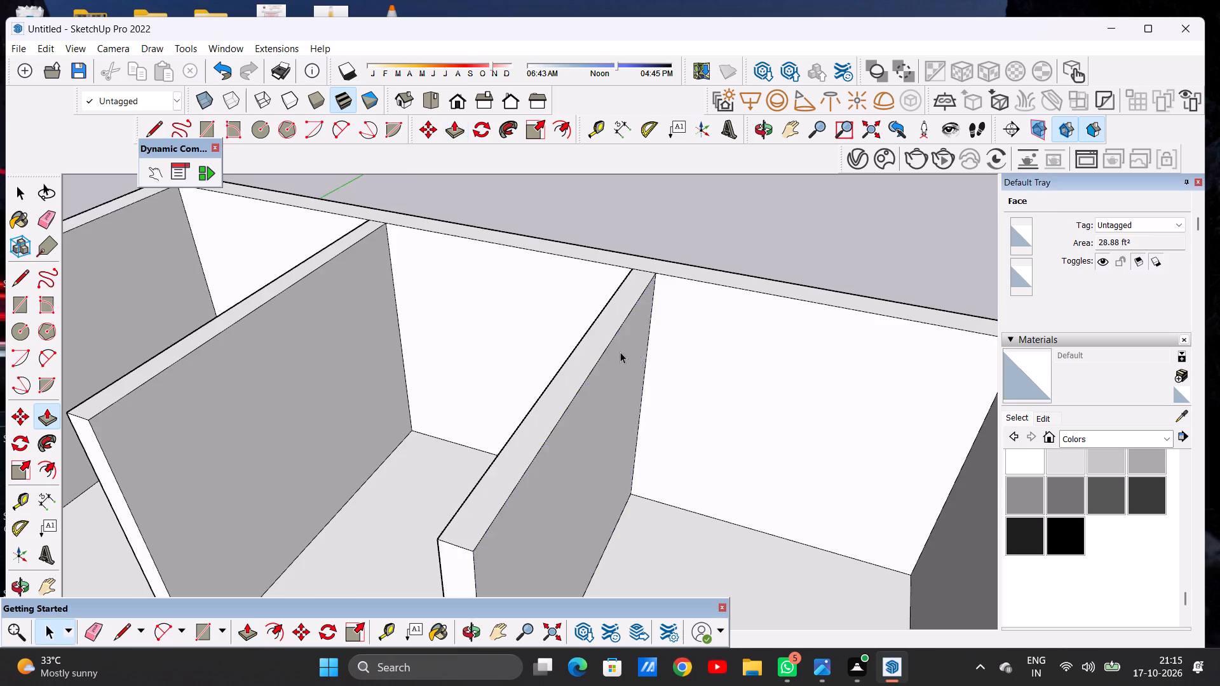
Inspect the upper storey's outer walls and two partitions from the front, above and the side.
scroll(618, 360, down, 16)
middle_drag(548, 416, 665, 314)
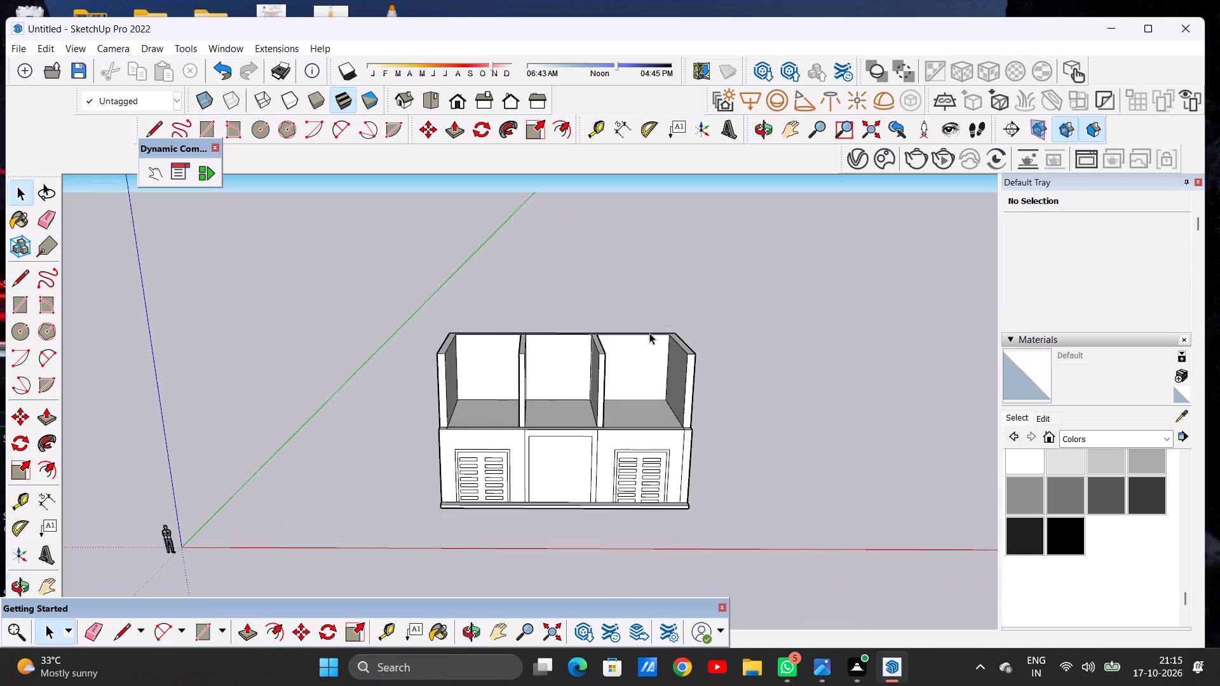
scroll(533, 429, up, 5)
middle_drag(545, 346, 538, 497)
scroll(473, 451, down, 5)
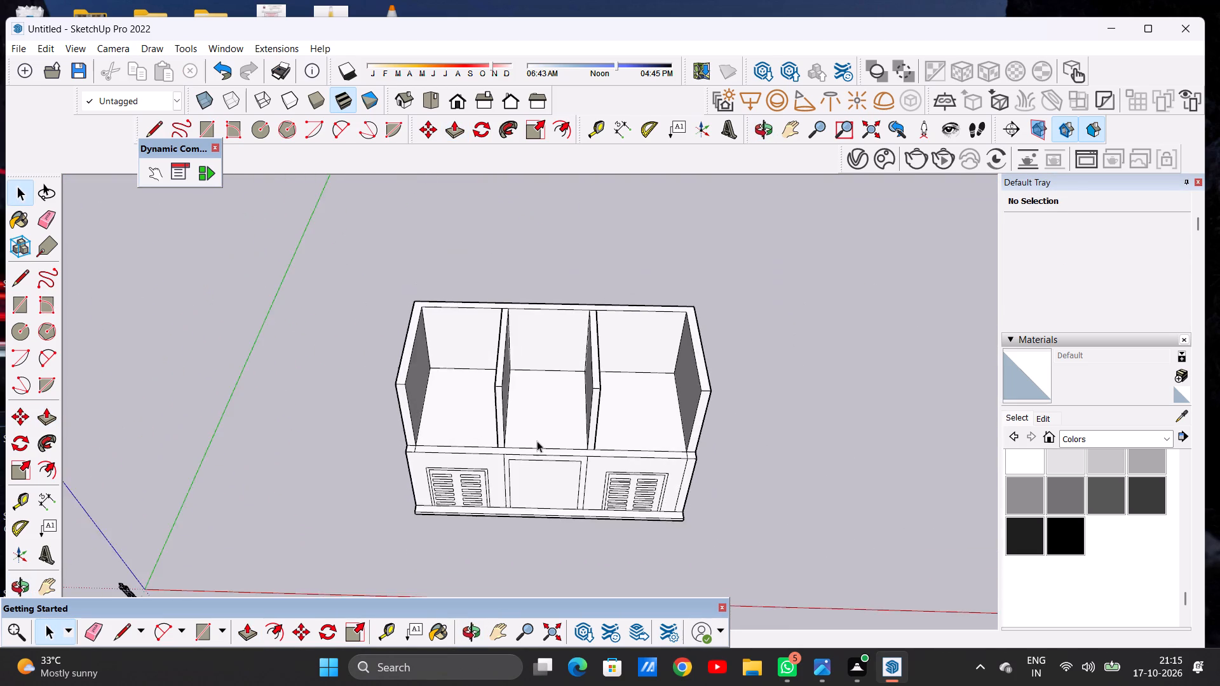
scroll(537, 441, up, 9)
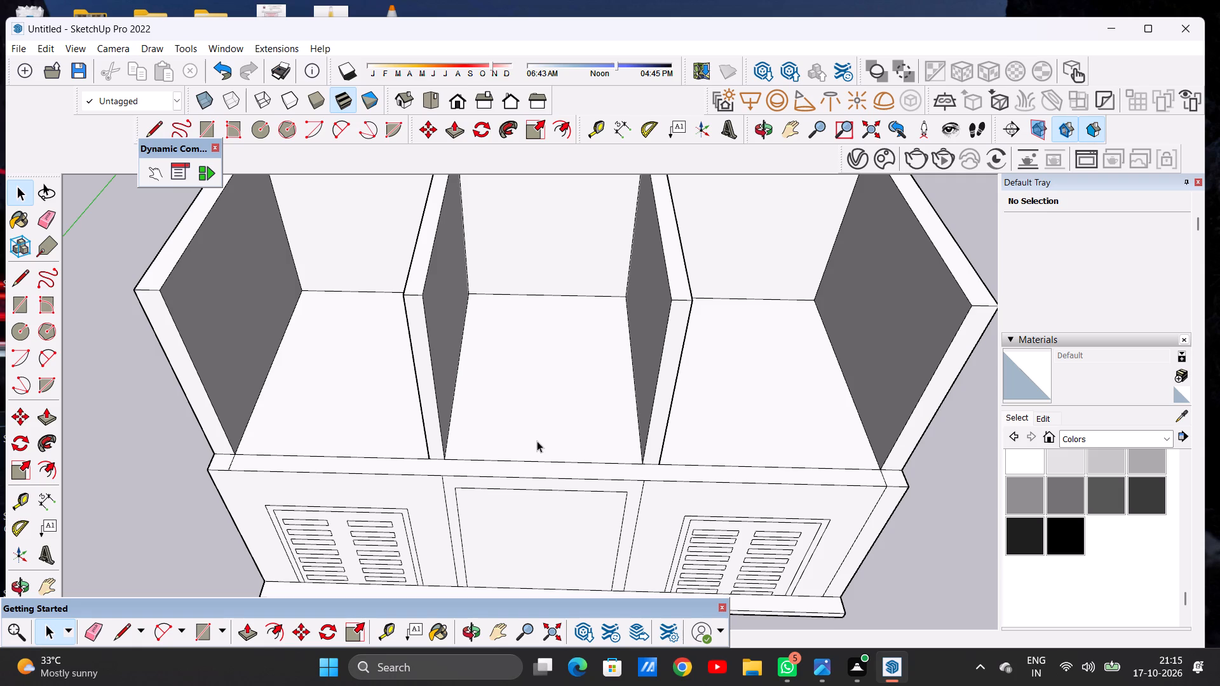
scroll(522, 425, down, 10)
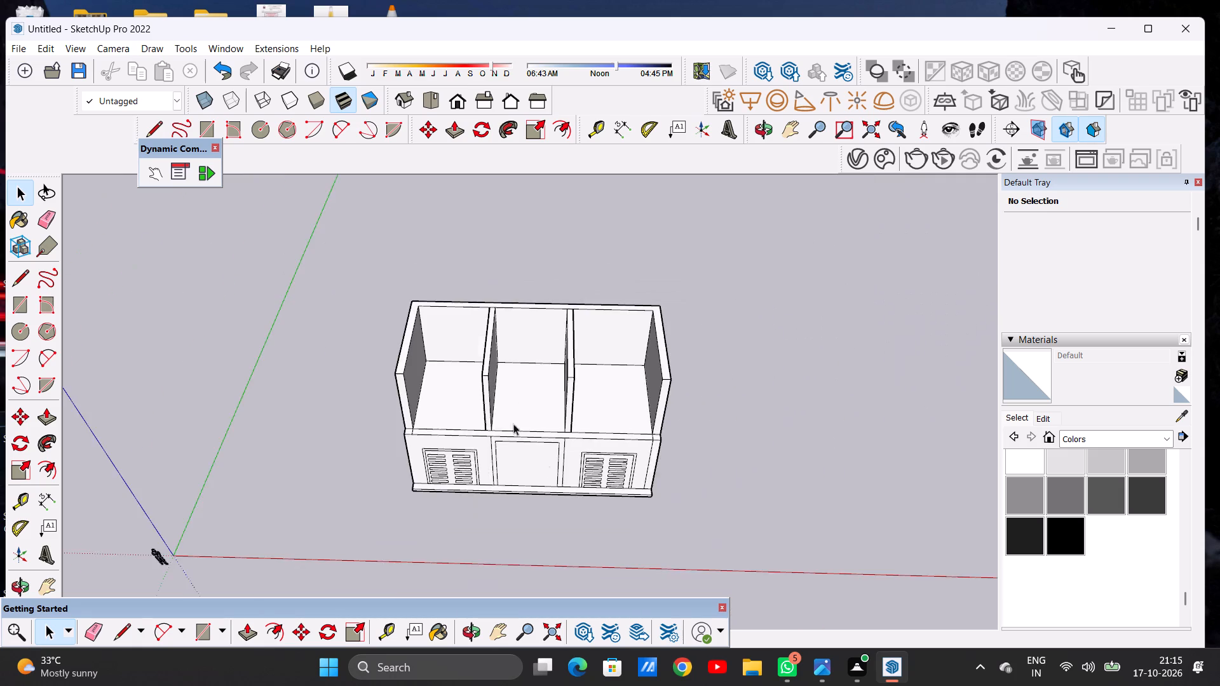
scroll(595, 487, up, 8)
middle_drag(739, 407, 520, 448)
scroll(465, 351, up, 8)
scroll(592, 409, down, 20)
scroll(592, 409, down, 3)
middle_drag(575, 375, 609, 356)
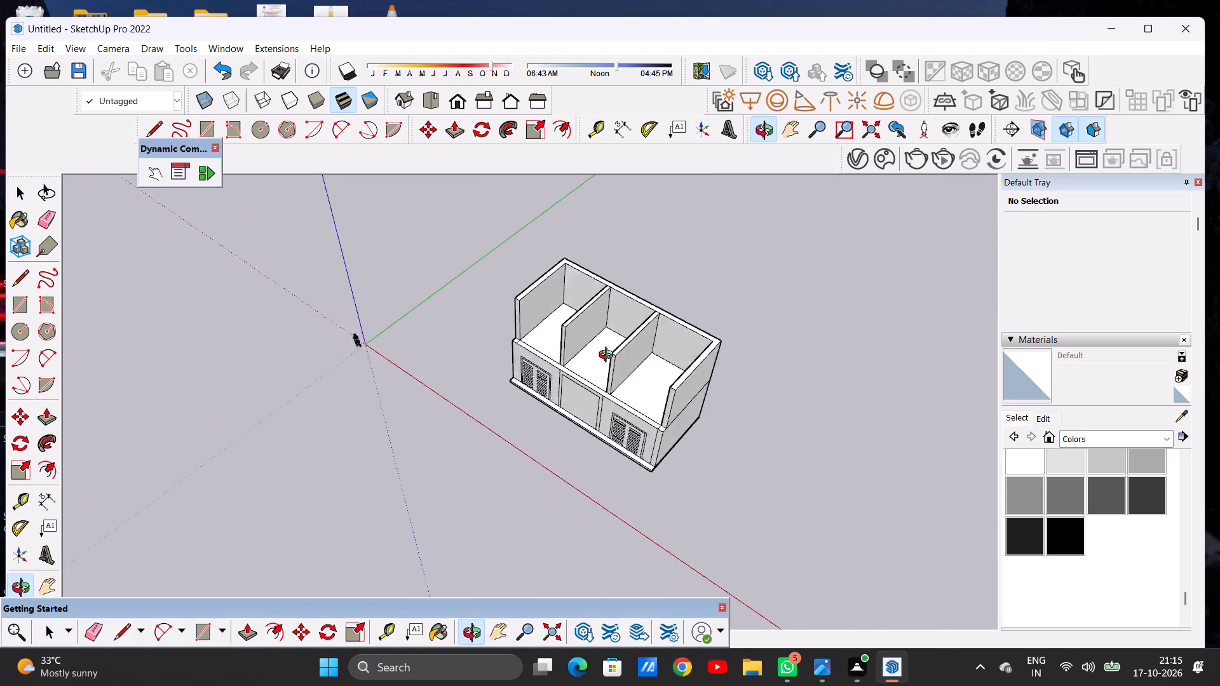
middle_drag(609, 356, 777, 246)
scroll(530, 290, up, 6)
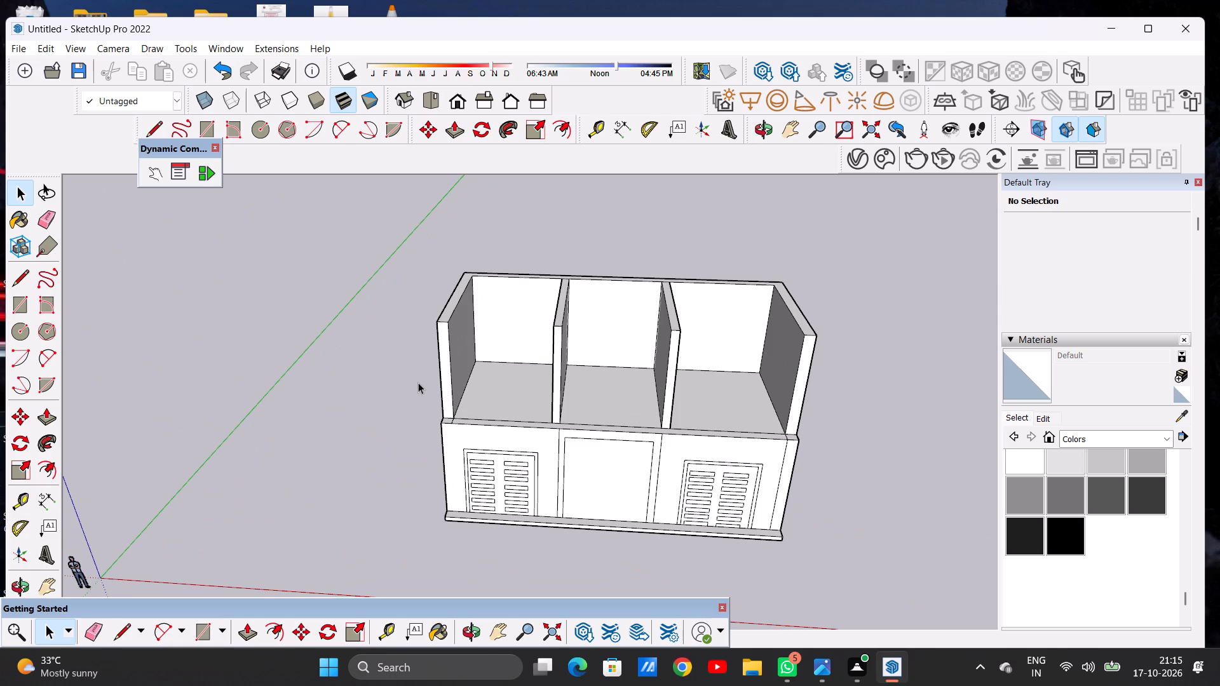
Push/Pull the left partition's front end face forward about 1' 8" to the roof's front edge.
middle_drag(538, 400, 548, 506)
scroll(571, 431, up, 1)
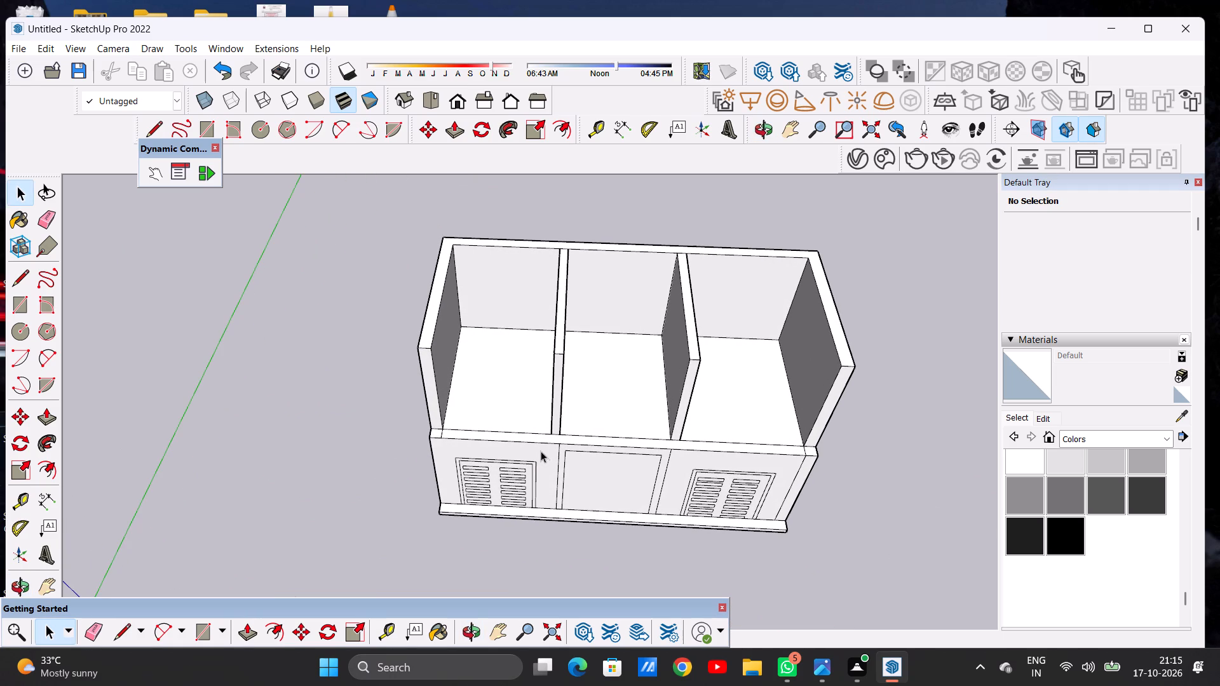
middle_drag(570, 434, 488, 429)
scroll(538, 403, up, 2)
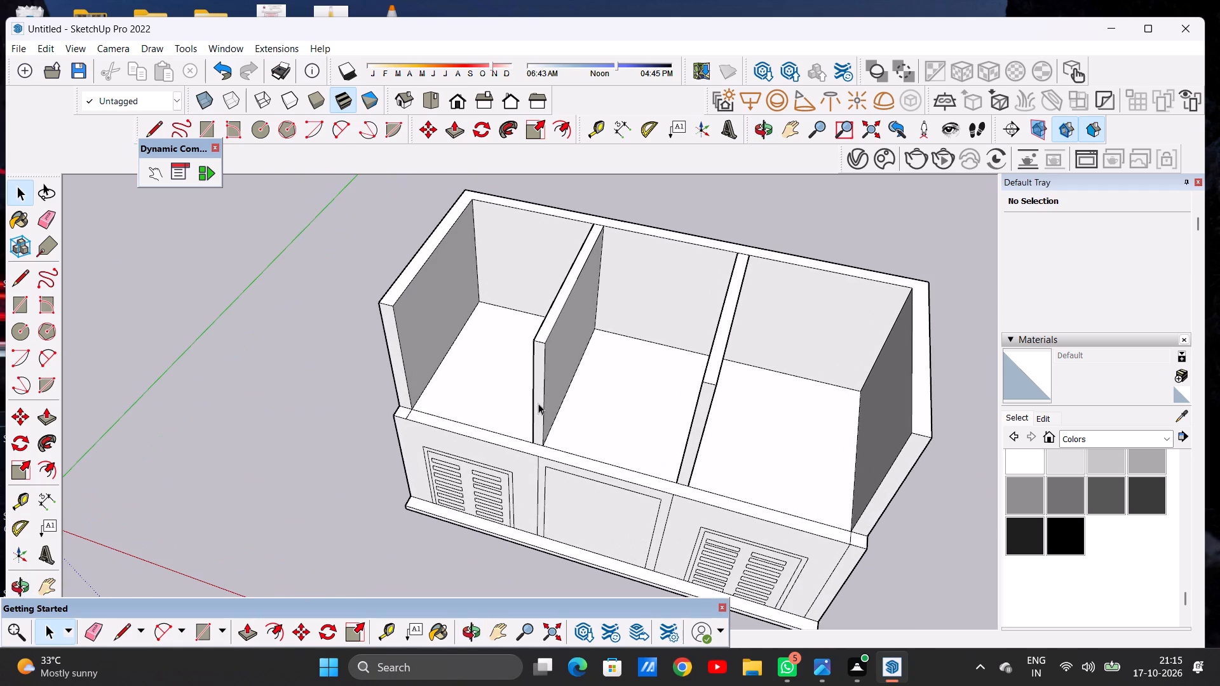
key(p)
scroll(543, 427, up, 8)
click(540, 437)
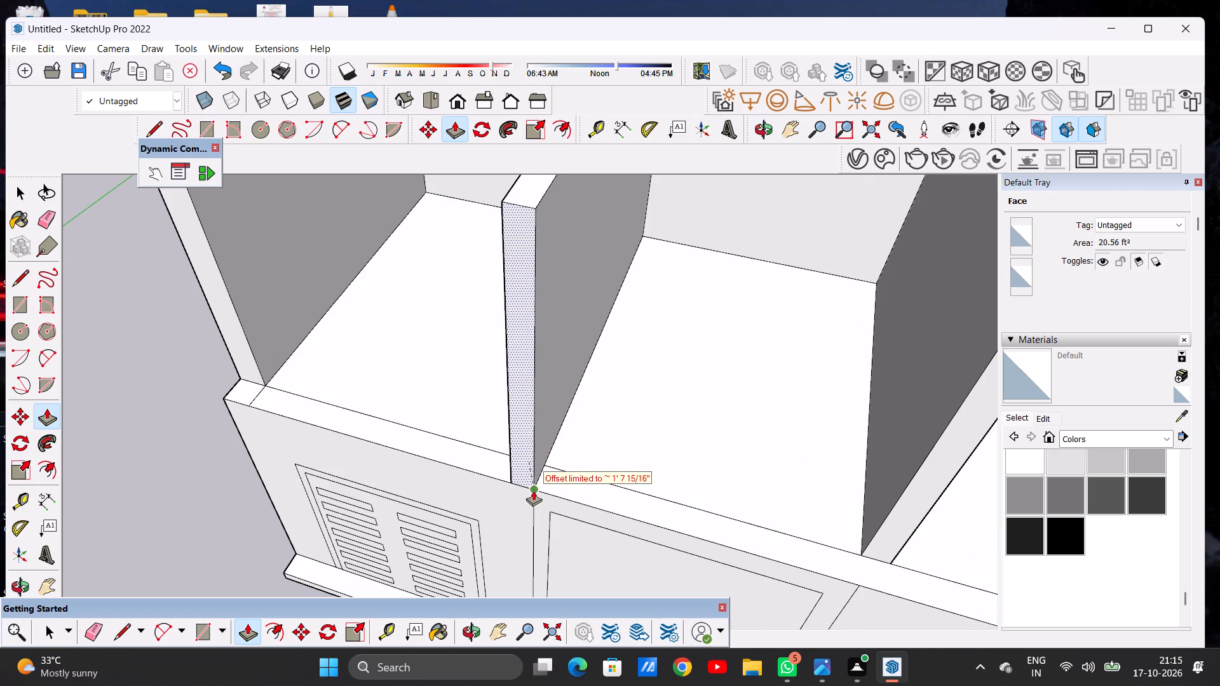
click(533, 490)
scroll(553, 455, down, 9)
scroll(684, 488, up, 5)
middle_drag(700, 528, 607, 453)
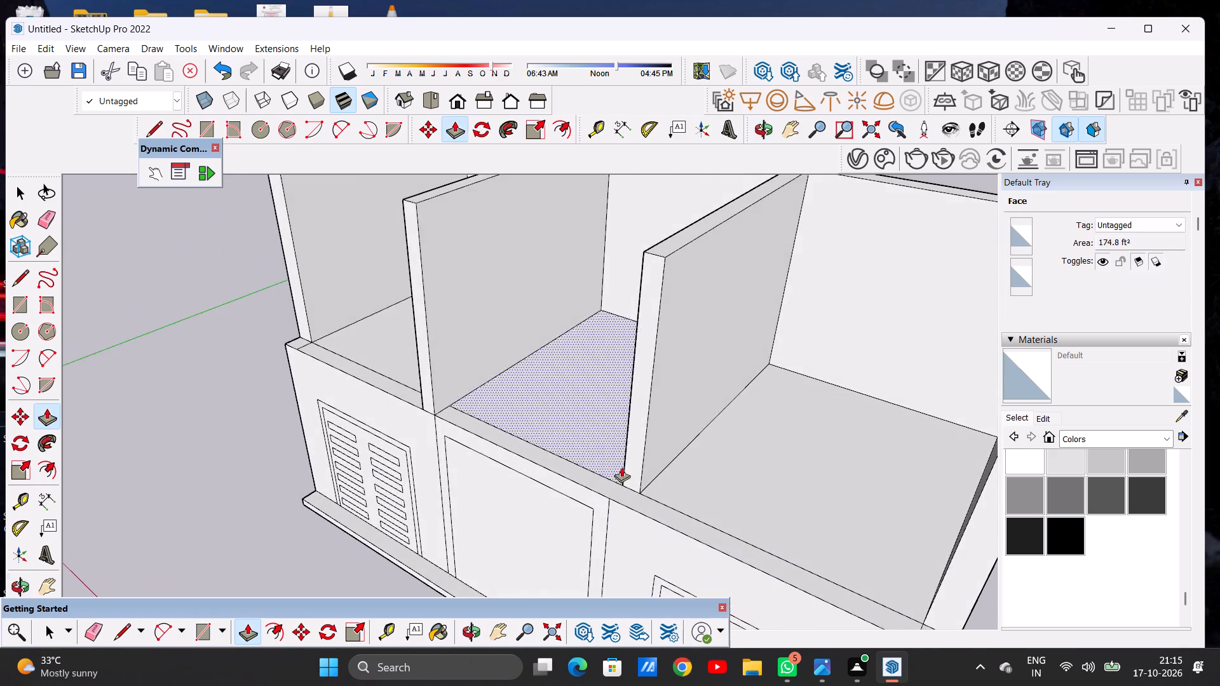
Push/Pull the right partition's front end face forward about 1' 8" to the roof's front edge.
scroll(629, 475, up, 4)
click(636, 480)
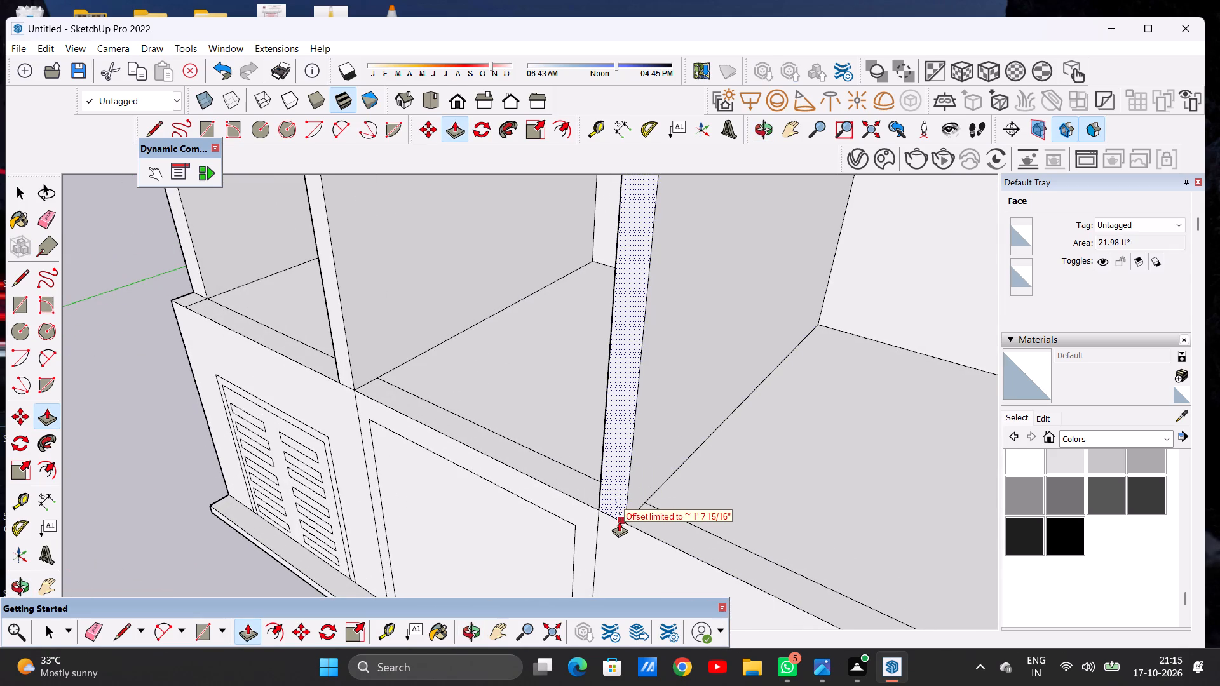
click(625, 523)
Push/Pull the right outer wall's front end face forward to the roof's front edge.
scroll(620, 483, down, 11)
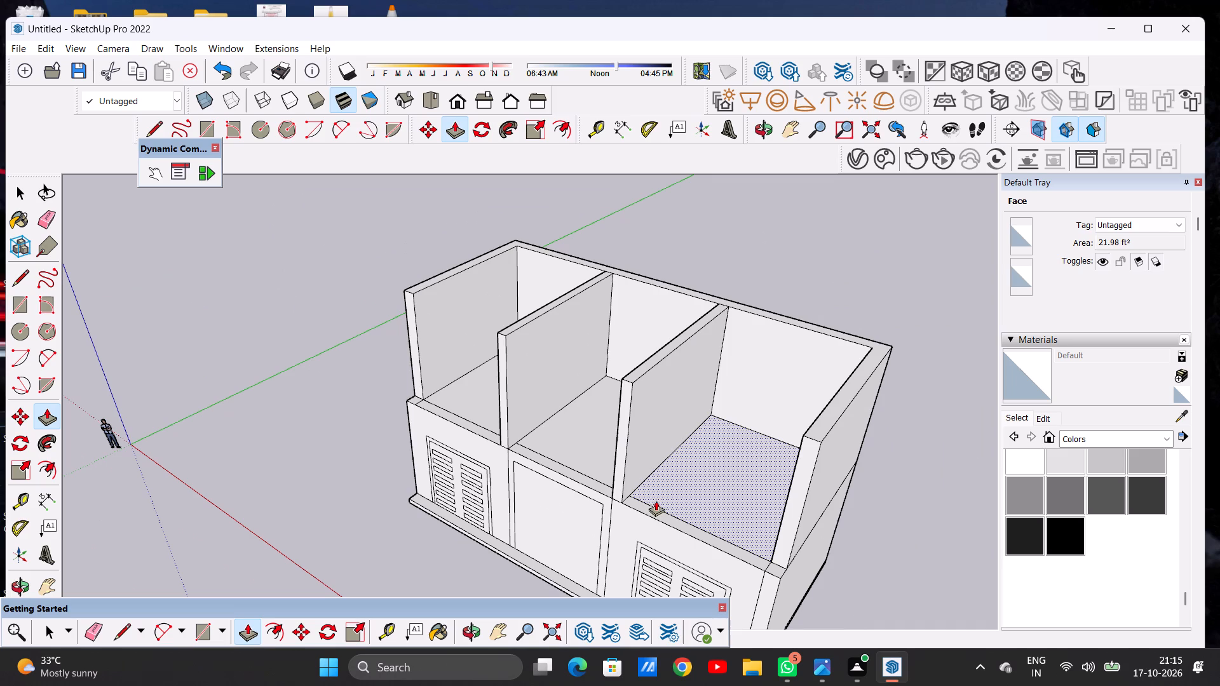
scroll(759, 541, up, 10)
scroll(734, 380, down, 8)
scroll(773, 433, up, 7)
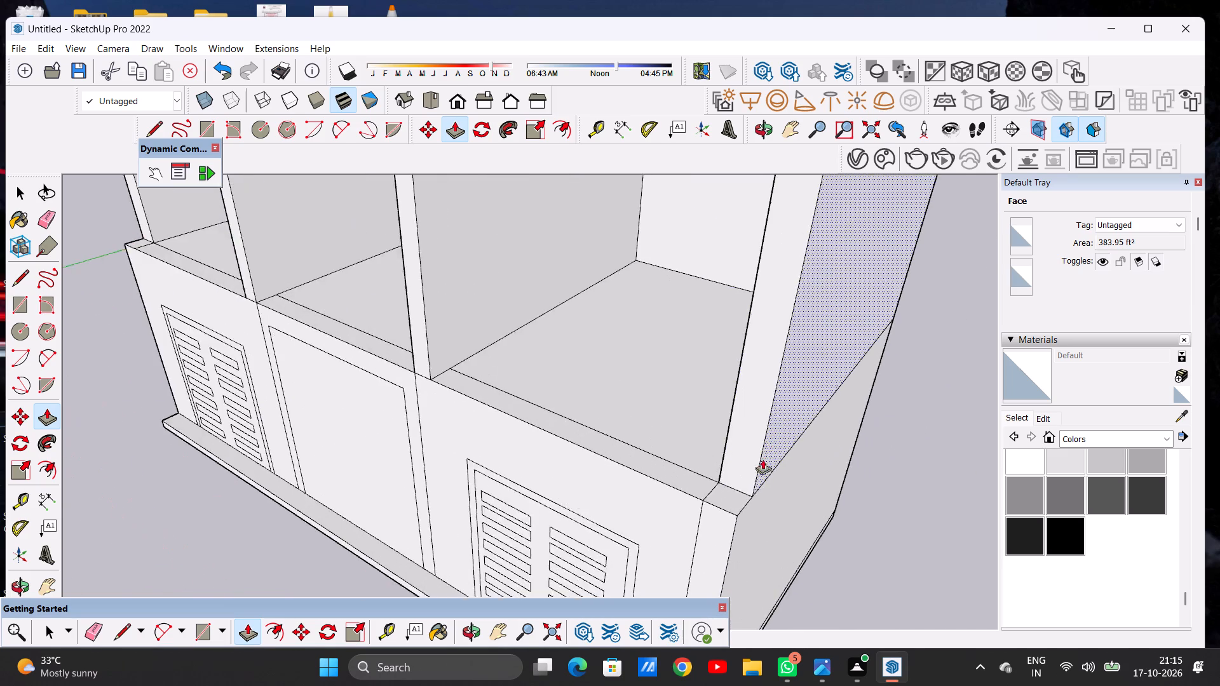
scroll(762, 459, up, 6)
click(750, 474)
click(729, 546)
Push/Pull the left outer wall's front end face forward to the roof's front edge.
scroll(770, 496, down, 10)
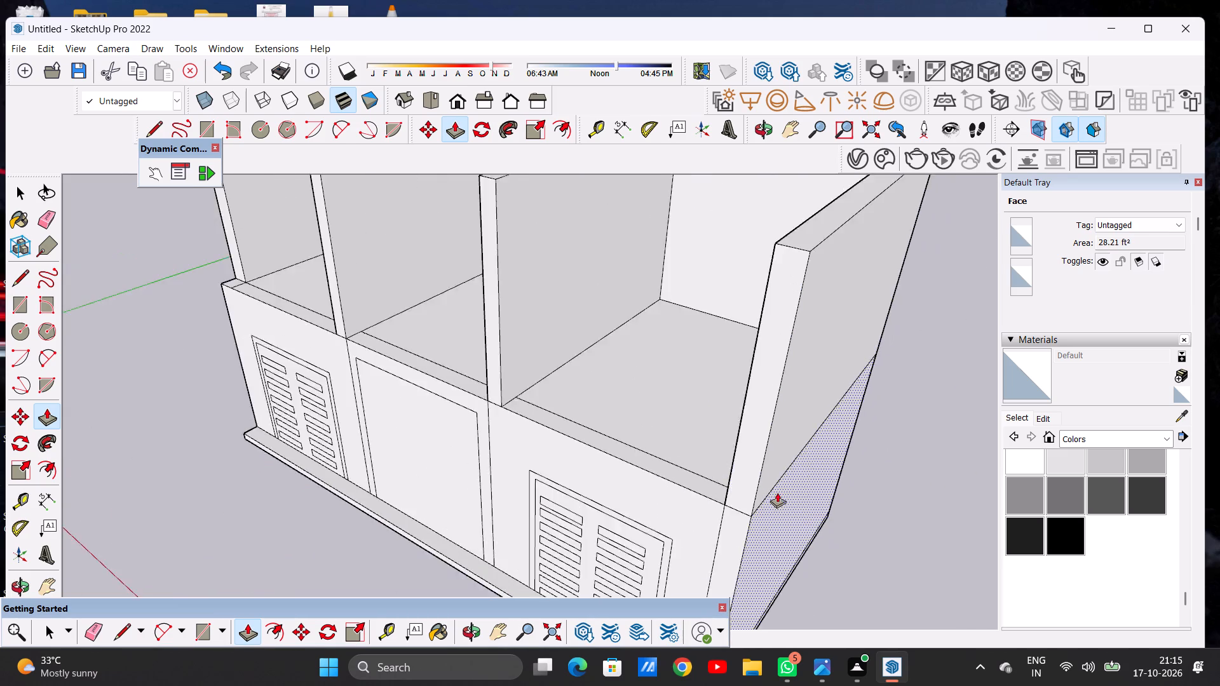
scroll(777, 492, down, 11)
middle_drag(520, 408, 764, 399)
scroll(478, 403, up, 18)
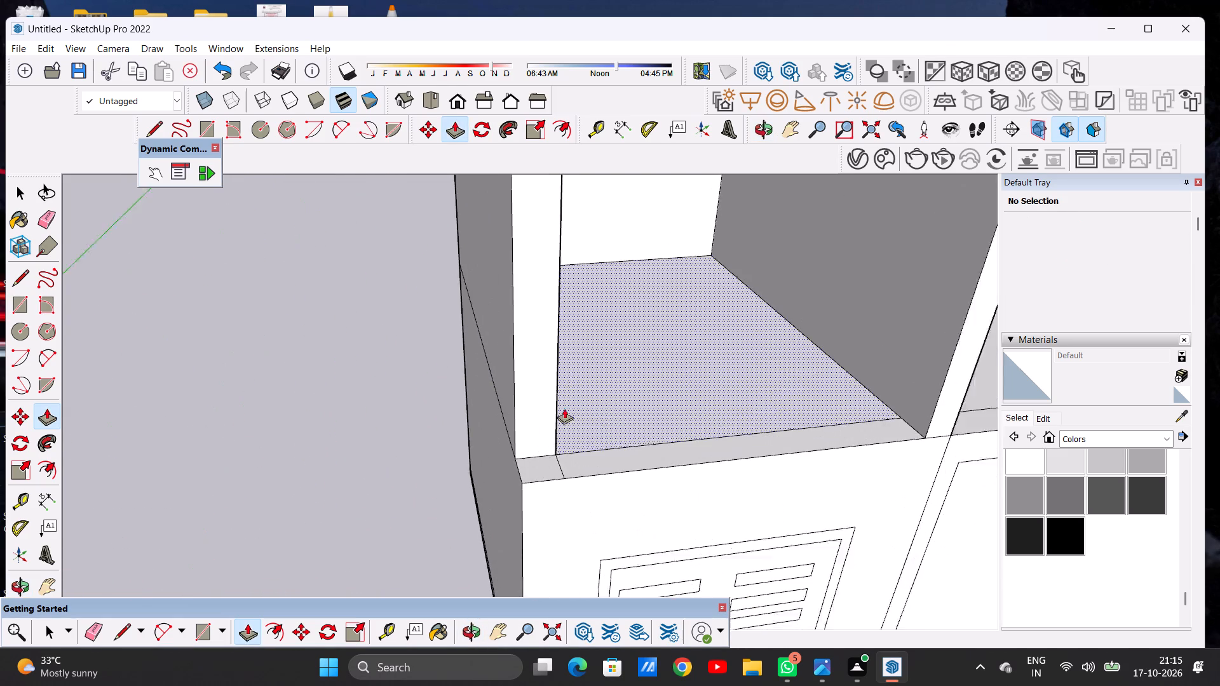
scroll(564, 408, up, 1)
click(539, 416)
click(522, 492)
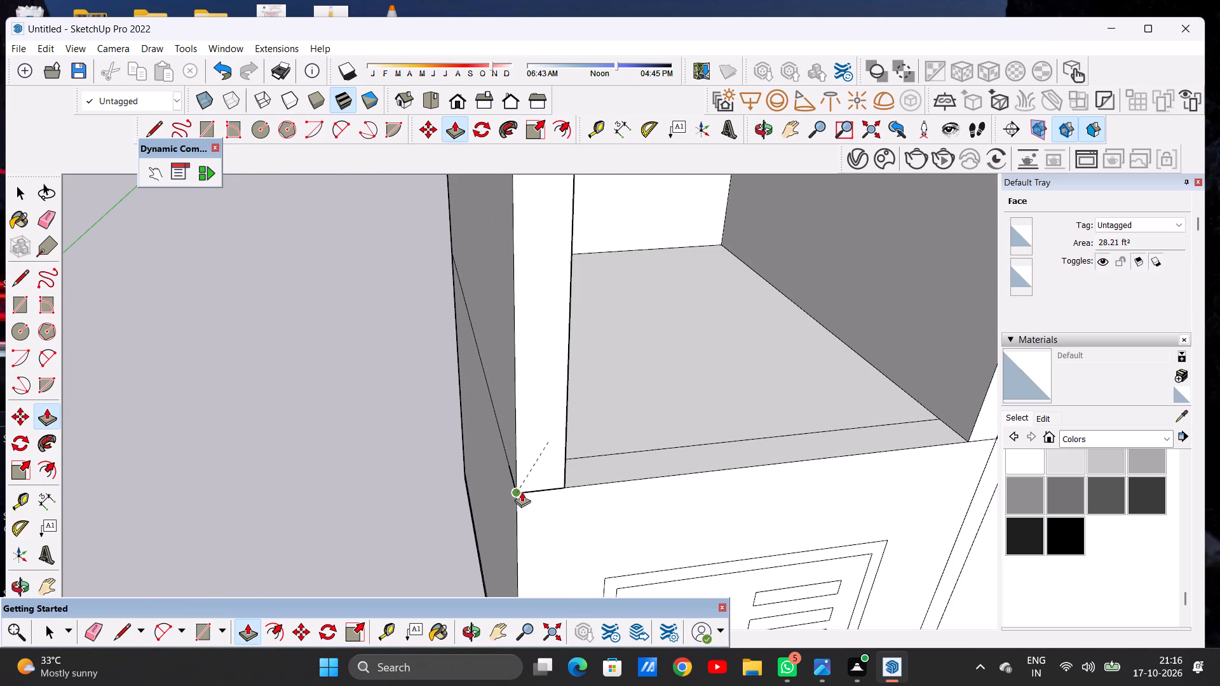
key(space)
key(space)
Inspect the extended wall fronts and the three open upper bays from the front and from above.
scroll(452, 529, down, 17)
middle_drag(682, 474, 547, 405)
scroll(491, 485, up, 5)
middle_drag(489, 473, 524, 490)
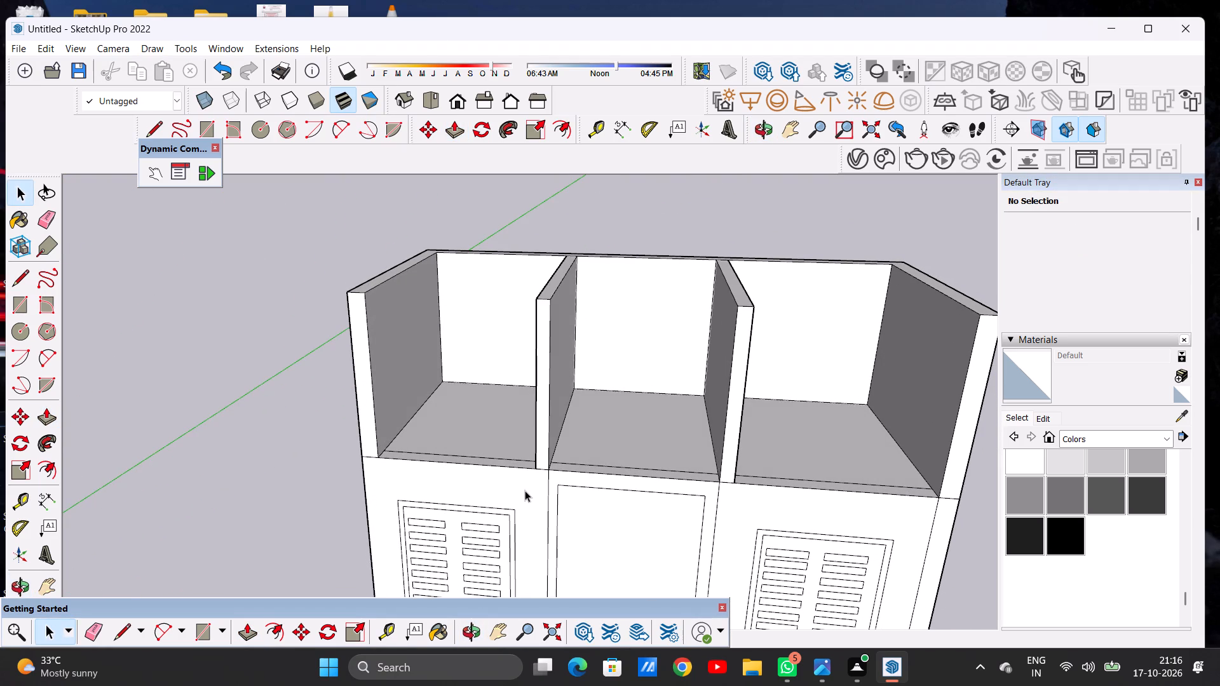
scroll(531, 422, down, 3)
scroll(555, 428, up, 6)
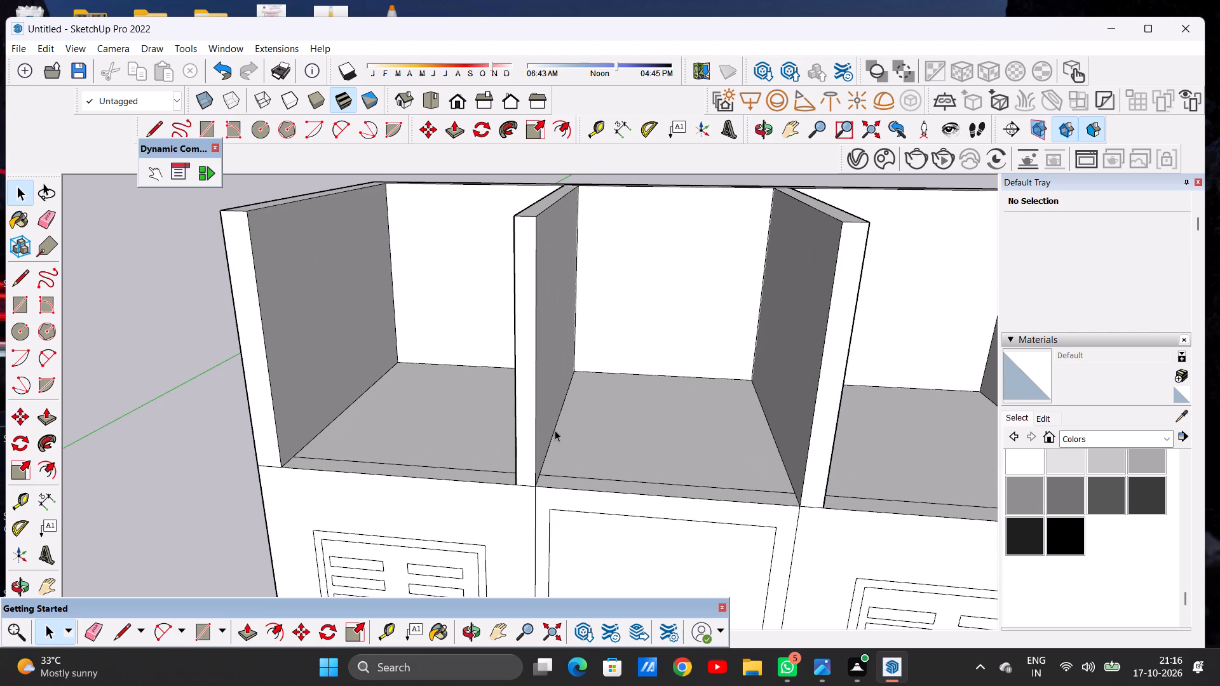
scroll(555, 430, down, 10)
key(space)
scroll(604, 468, down, 5)
scroll(604, 454, up, 7)
middle_drag(529, 441, 561, 521)
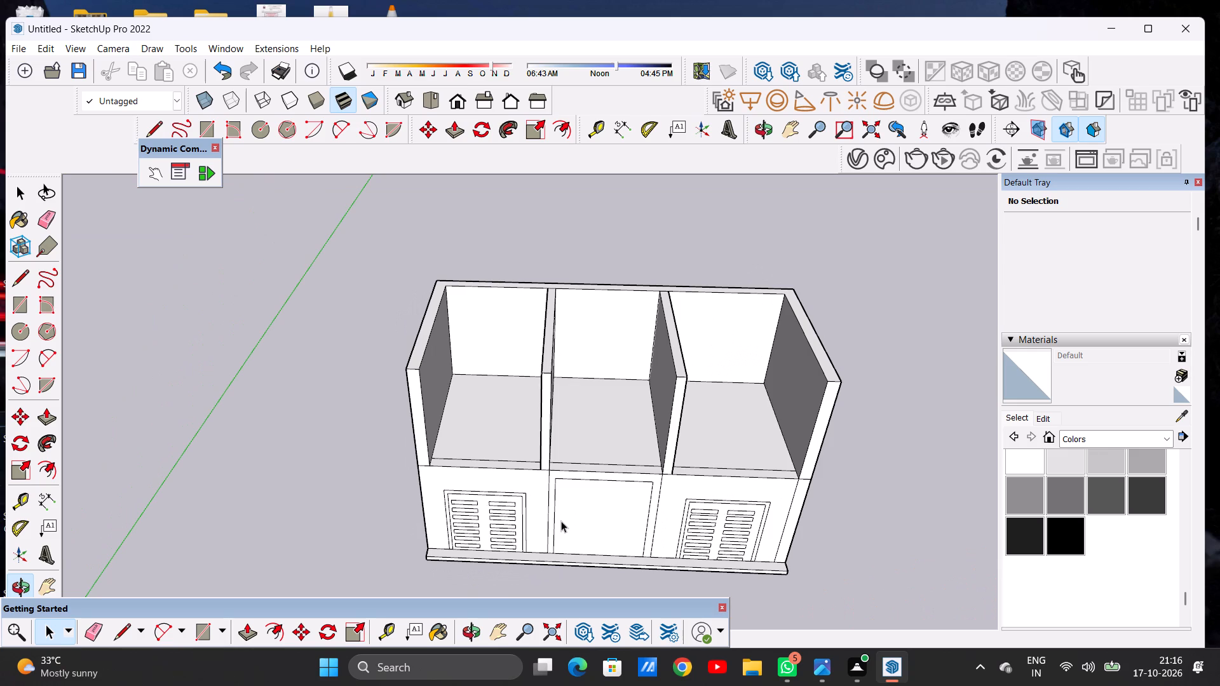
scroll(544, 497, down, 6)
scroll(541, 474, up, 13)
middle_drag(621, 467, 518, 427)
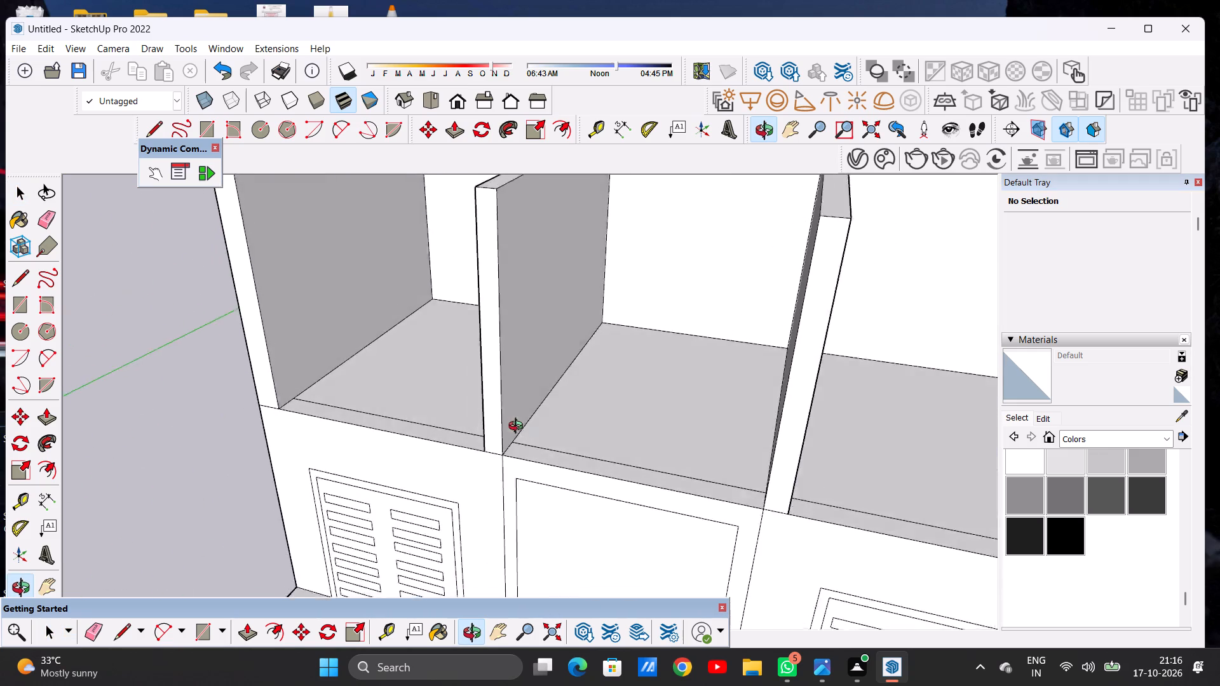
middle_drag(518, 427, 616, 438)
scroll(560, 469, down, 10)
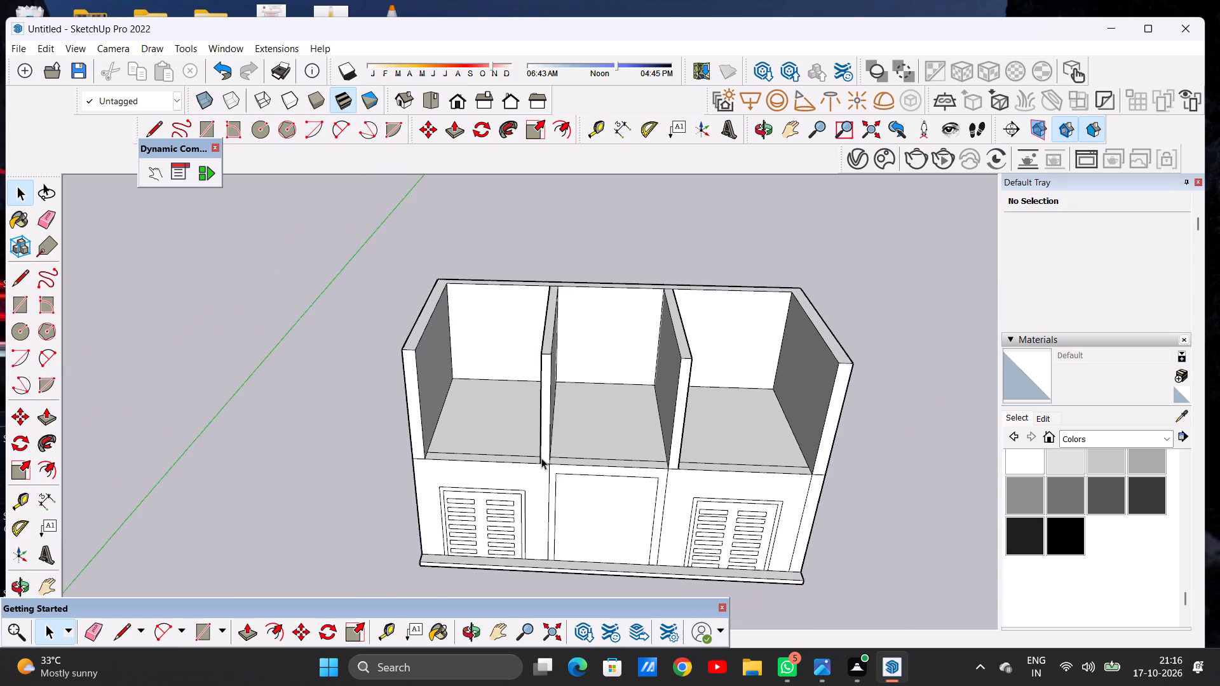
scroll(541, 458, up, 1)
scroll(541, 458, down, 1)
scroll(541, 458, up, 5)
scroll(513, 445, down, 4)
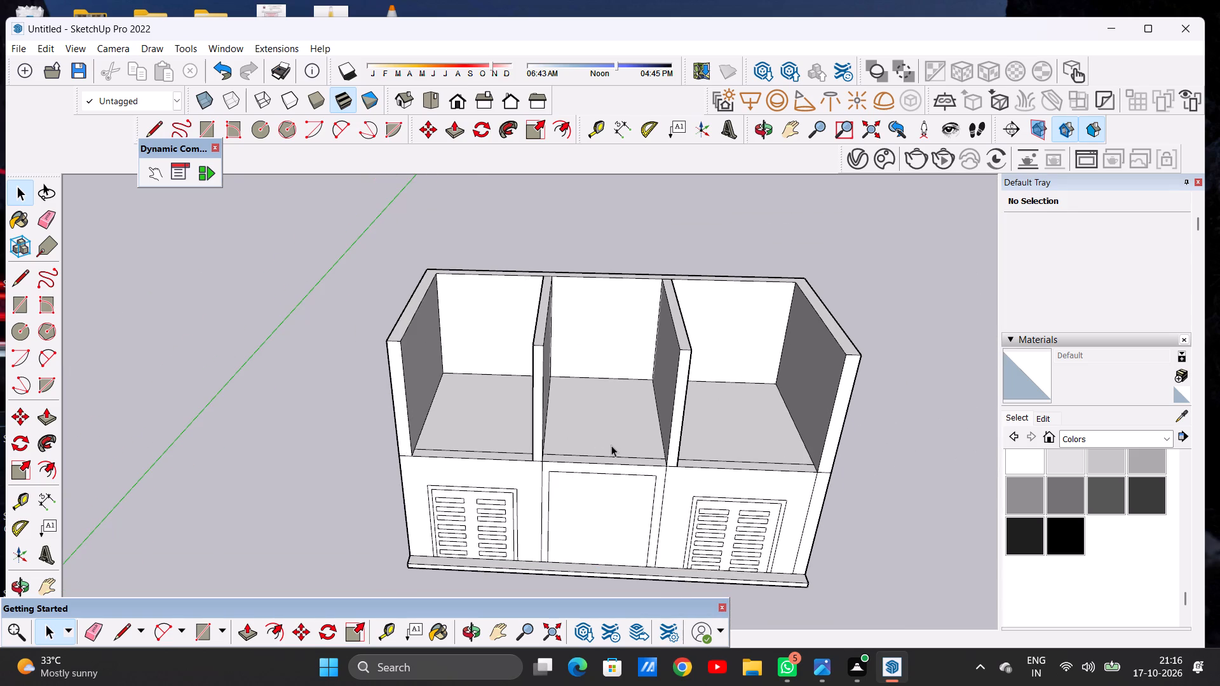
scroll(611, 450, down, 4)
scroll(614, 445, up, 5)
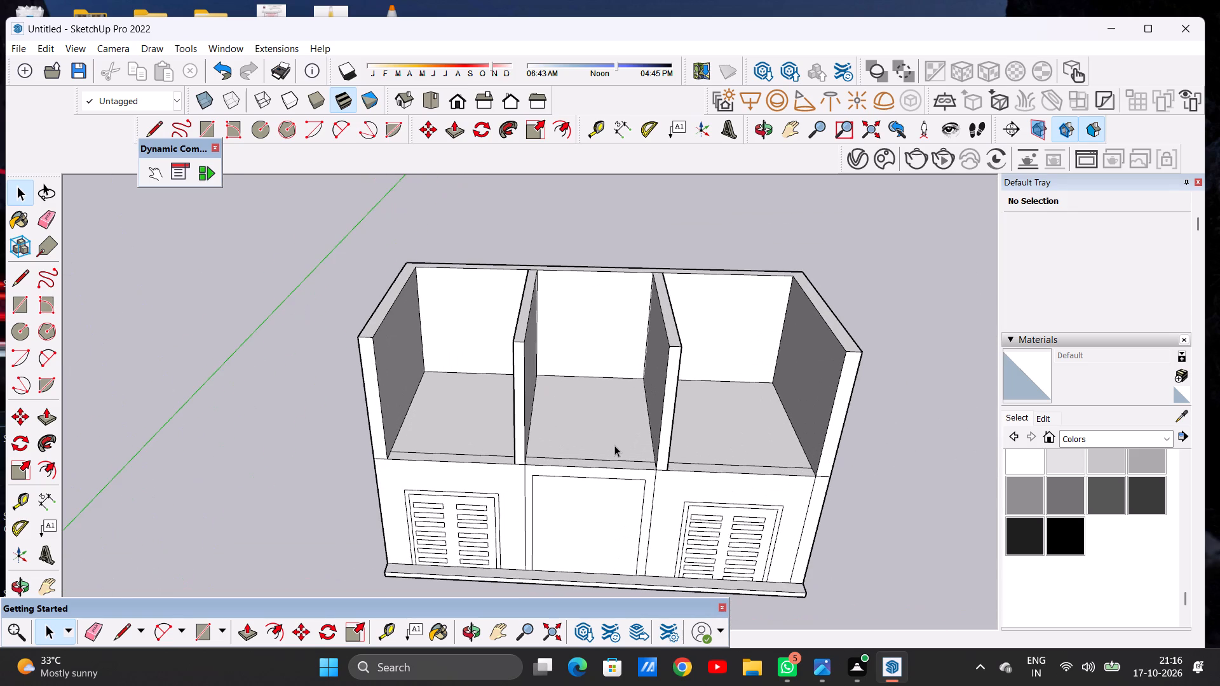
Push/Pull the middle bay's floor up to the top of the partitions, filling the bay as a solid block.
key(p)
scroll(629, 411, up, 3)
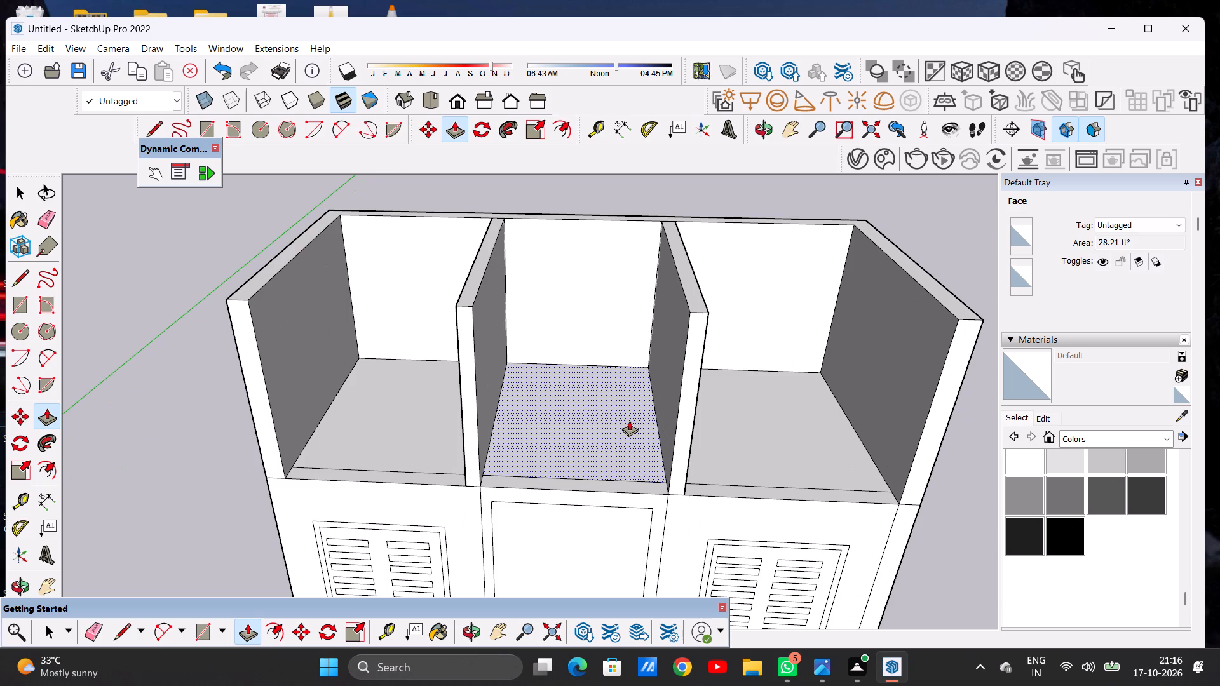
key(p)
click(643, 459)
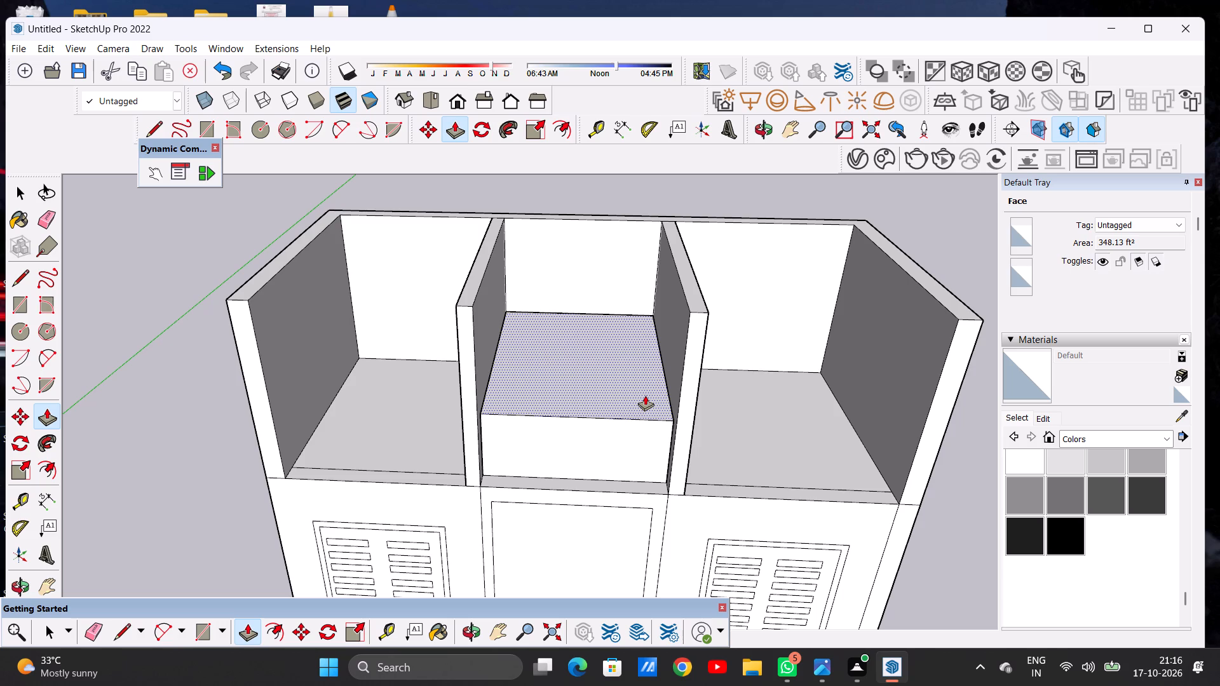
scroll(647, 375, down, 8)
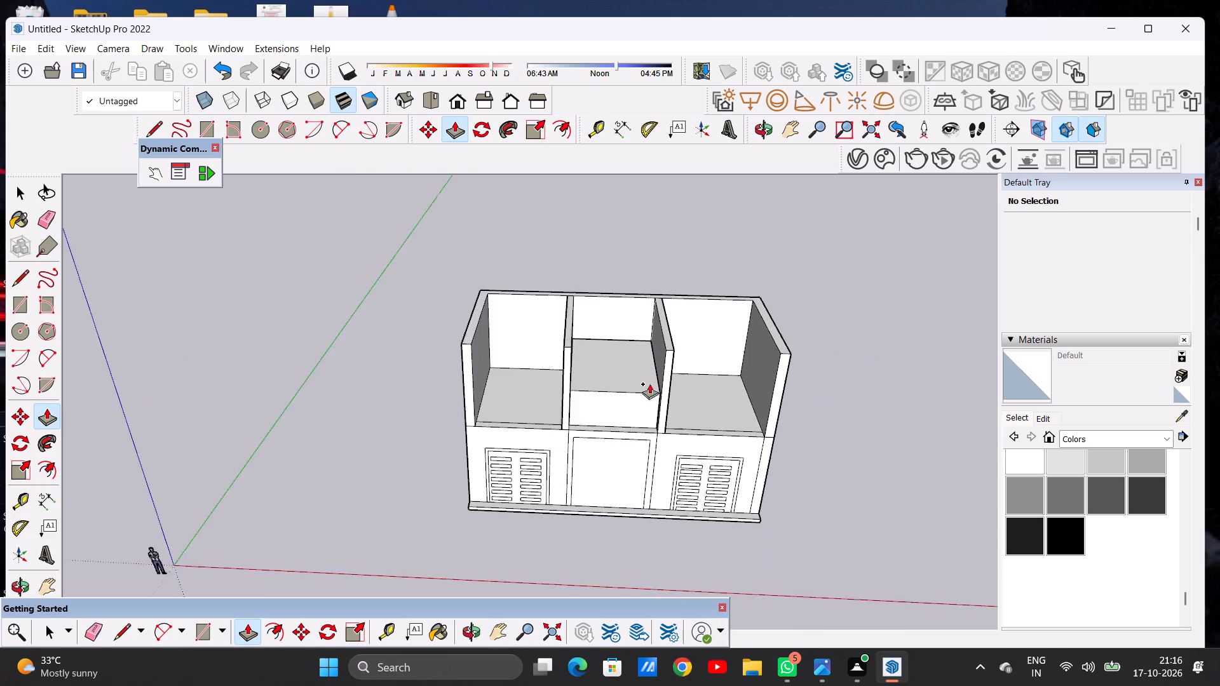
scroll(649, 384, down, 2)
scroll(665, 339, up, 19)
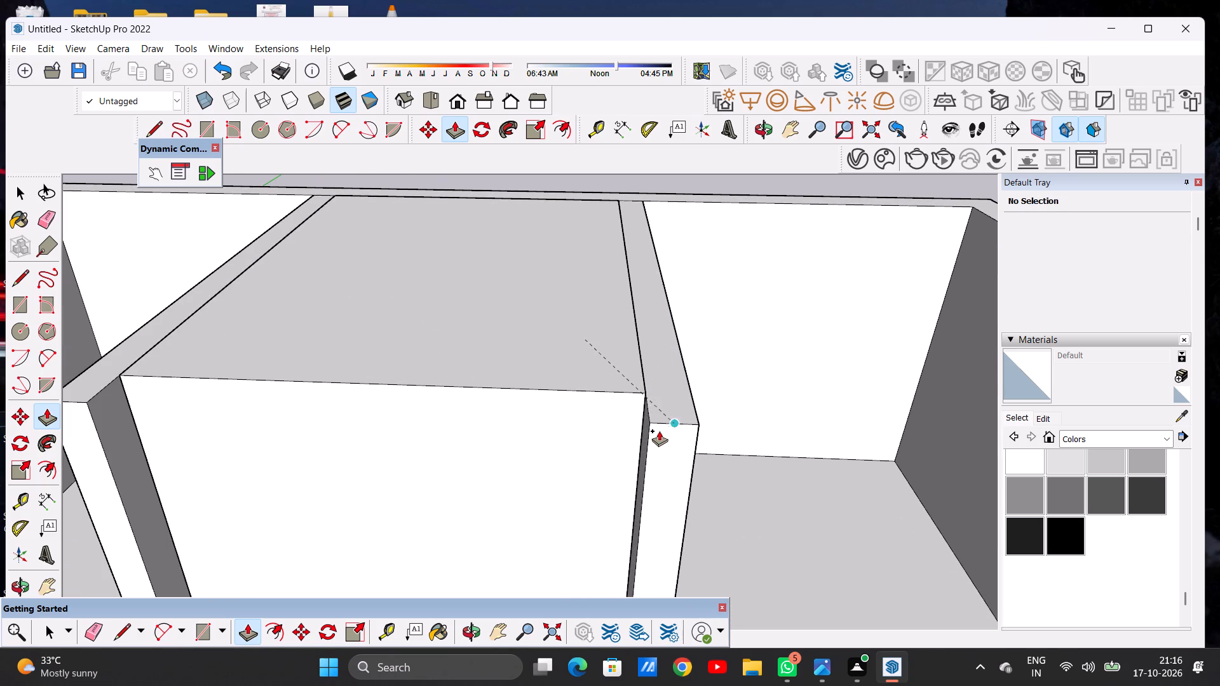
click(646, 427)
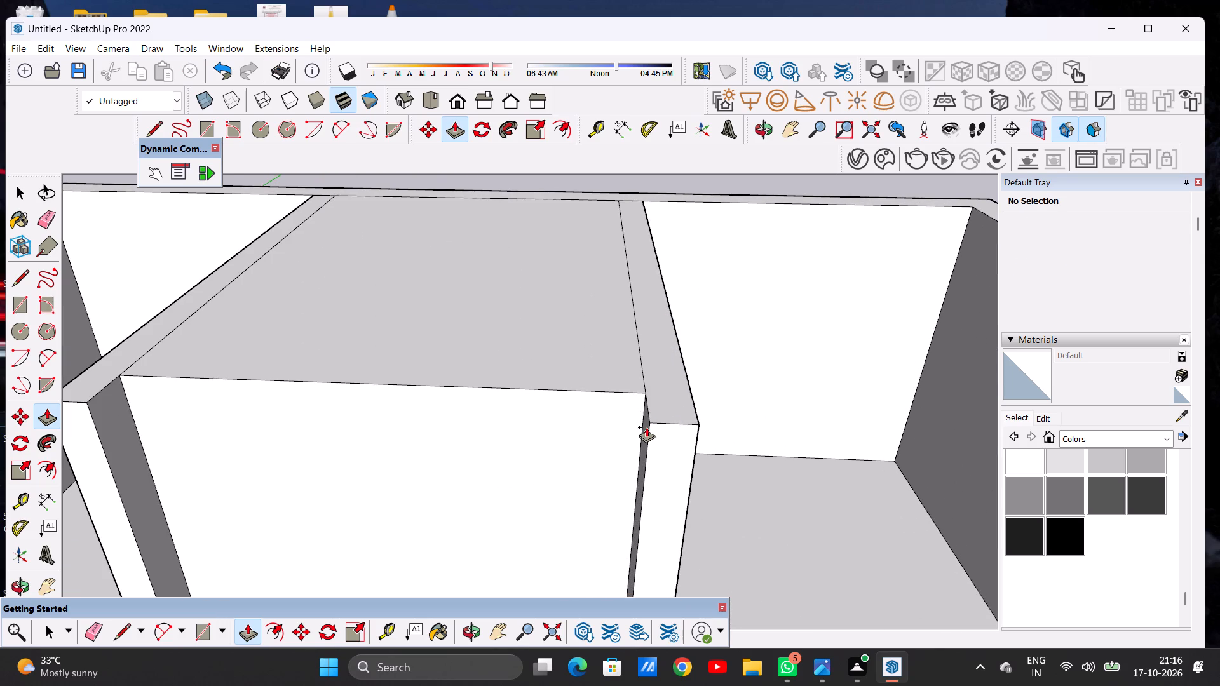
key(space)
Push/Pull the narrow front strip of the middle bay up to the wall tops, making the block flush with the front.
scroll(601, 455, down, 16)
middle_drag(583, 471, 582, 379)
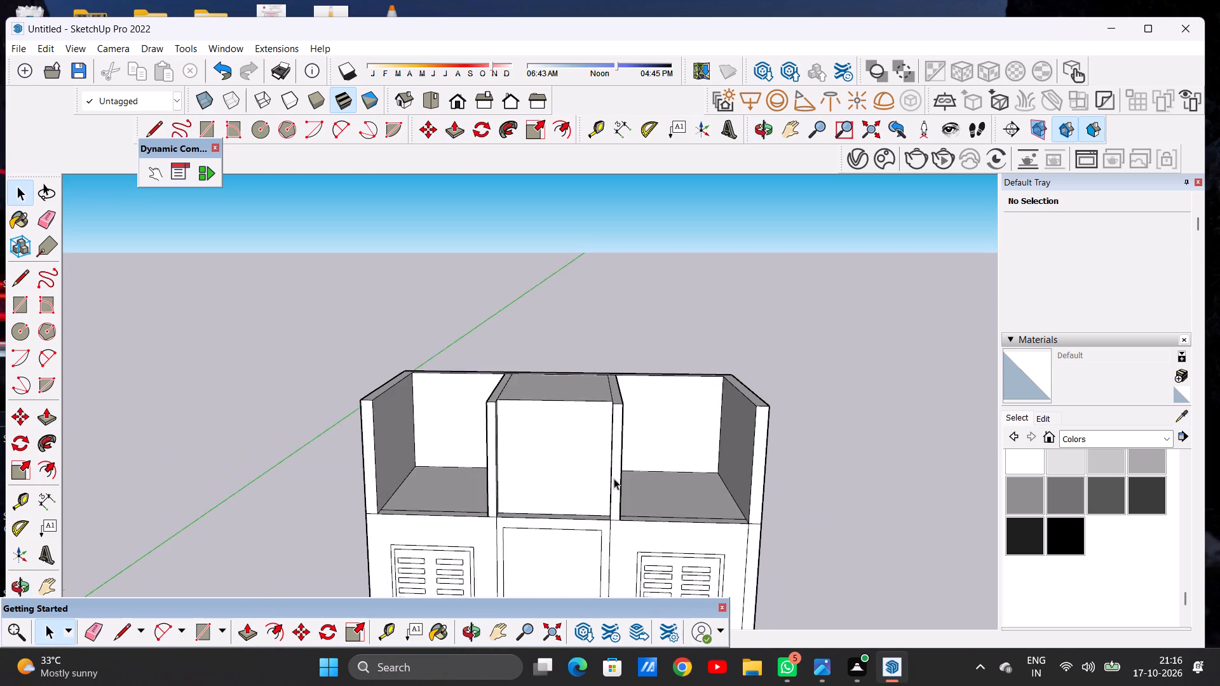
scroll(614, 478, up, 5)
scroll(537, 451, down, 7)
middle_drag(546, 436, 555, 598)
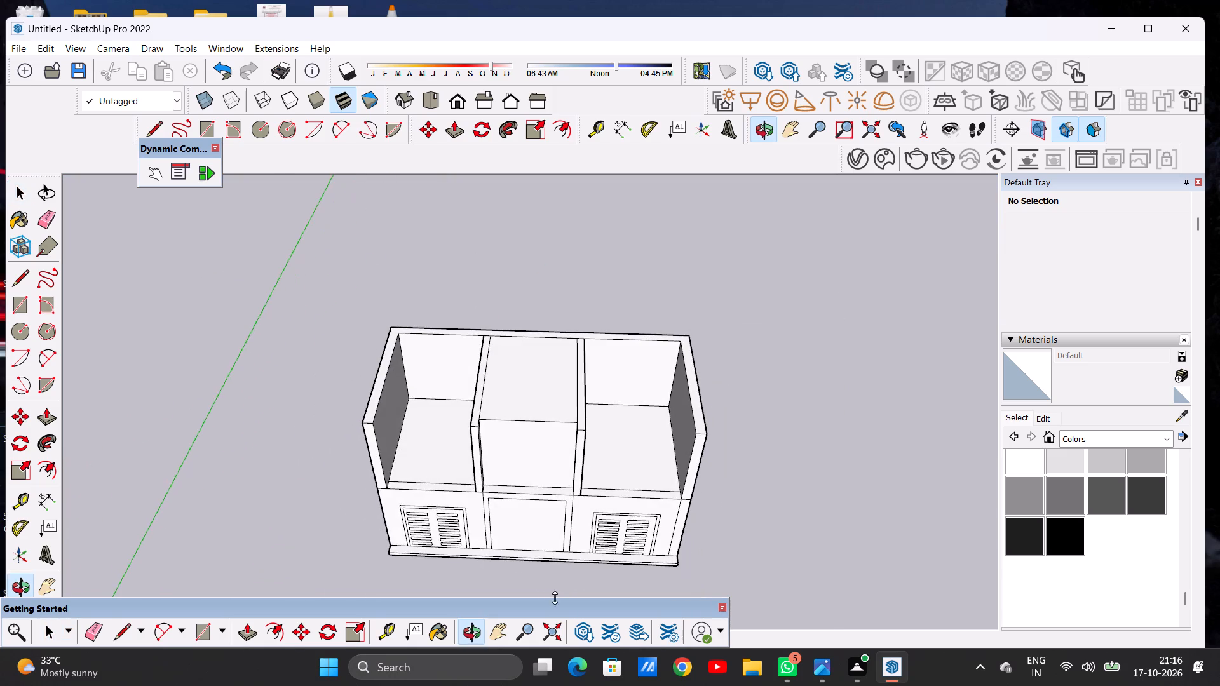
middle_drag(555, 598, 555, 598)
scroll(564, 507, up, 7)
middle_drag(563, 474, 534, 530)
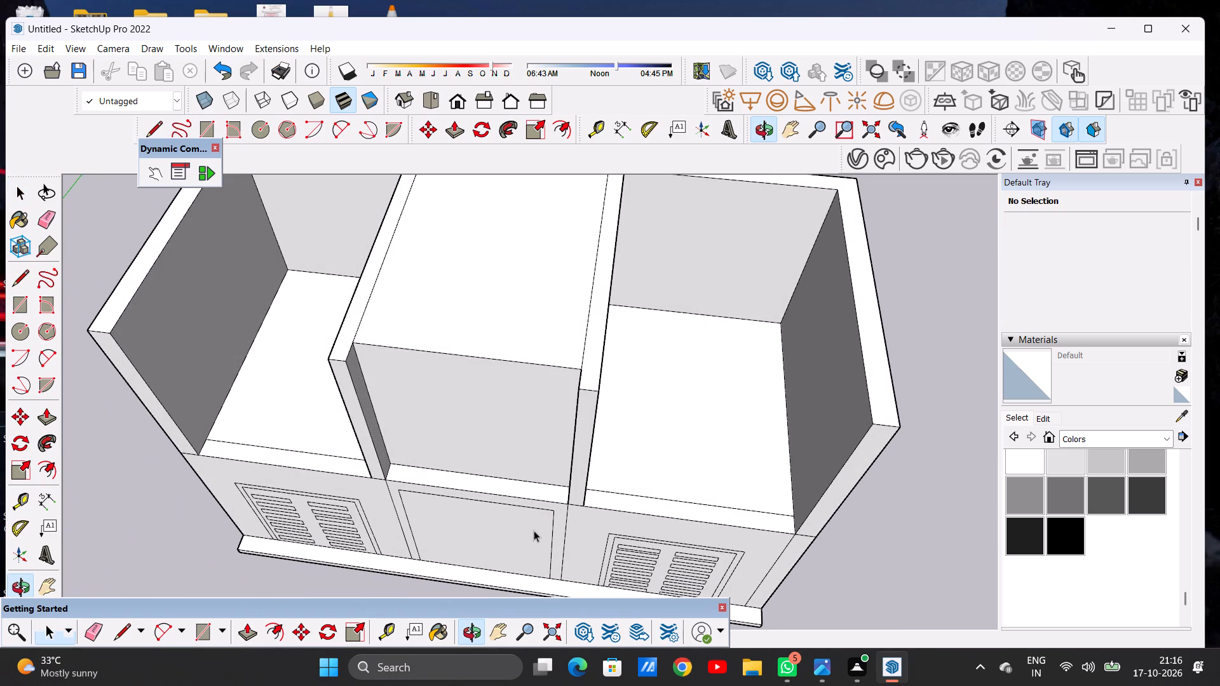
scroll(555, 490, up, 5)
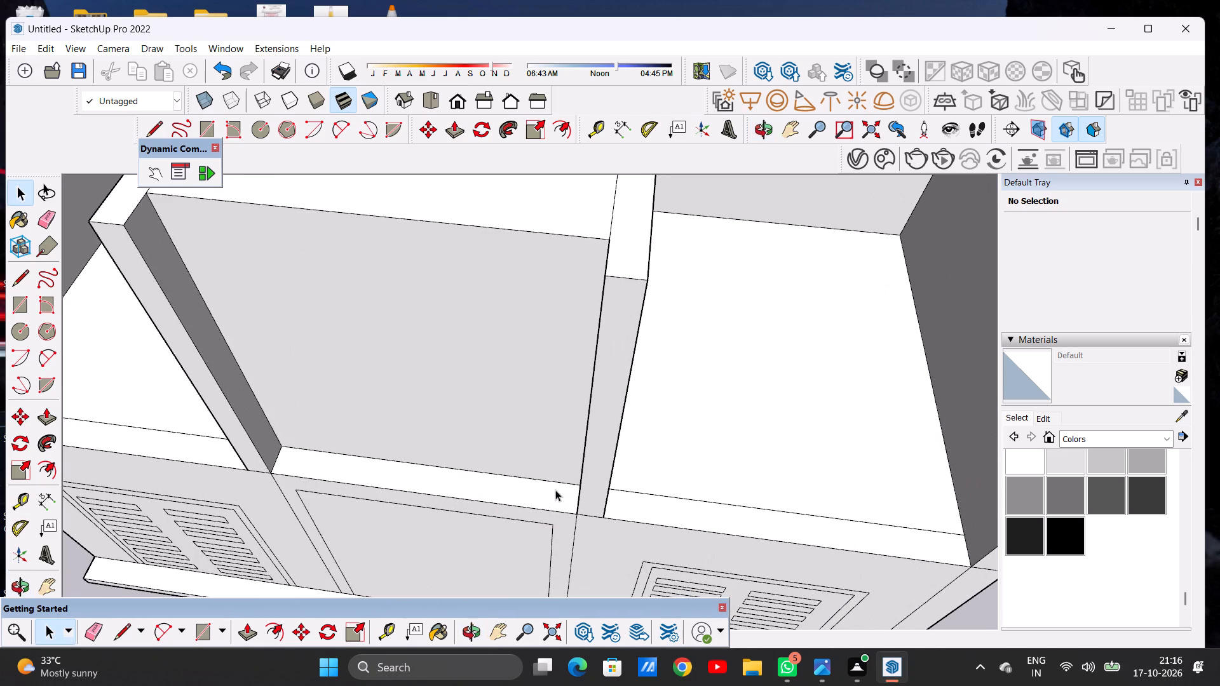
key(p)
scroll(555, 490, up, 5)
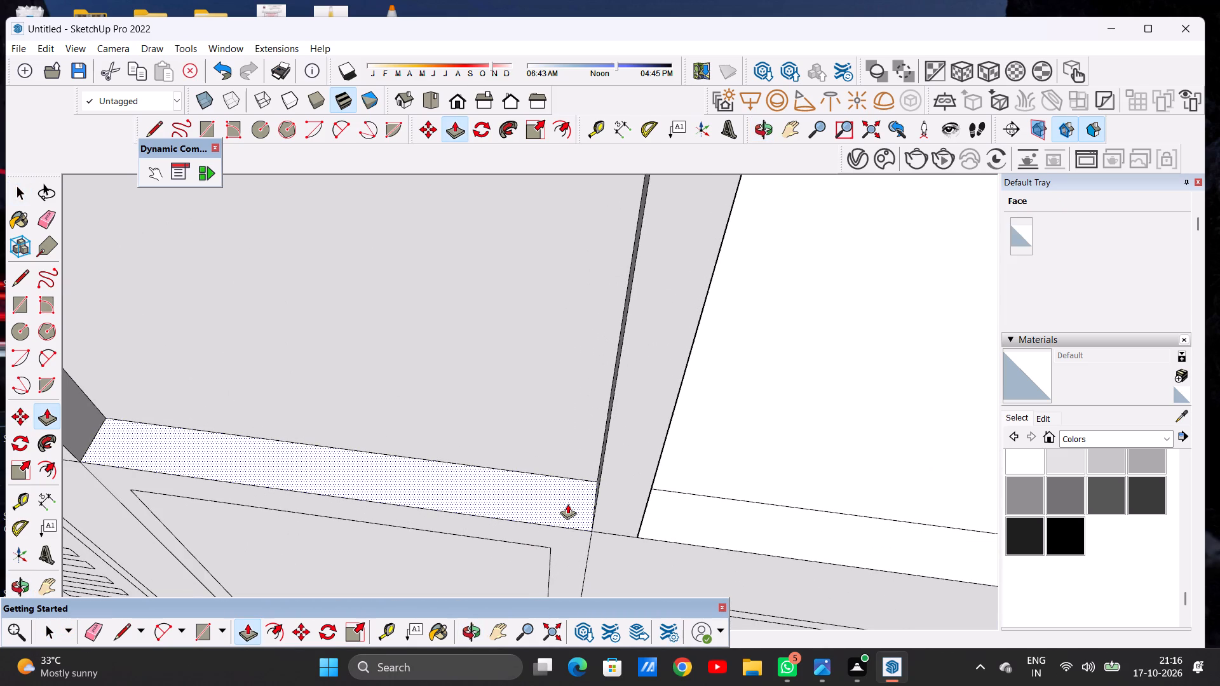
click(567, 504)
scroll(564, 454, down, 16)
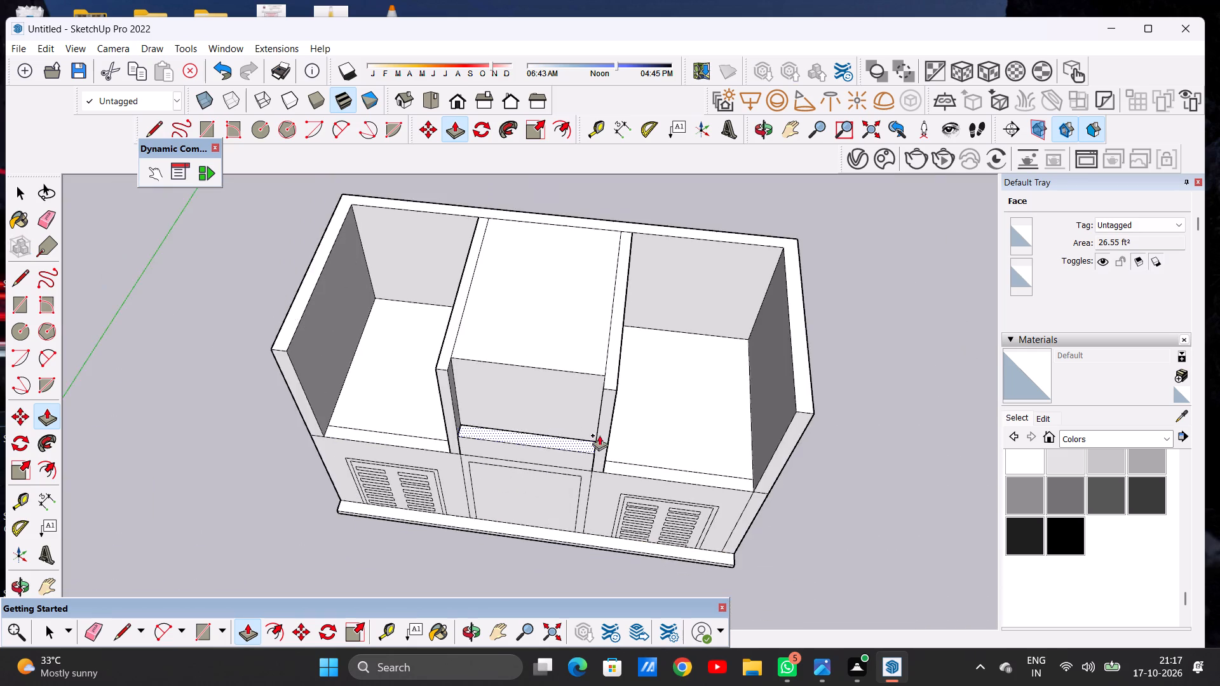
scroll(599, 383, up, 11)
click(602, 364)
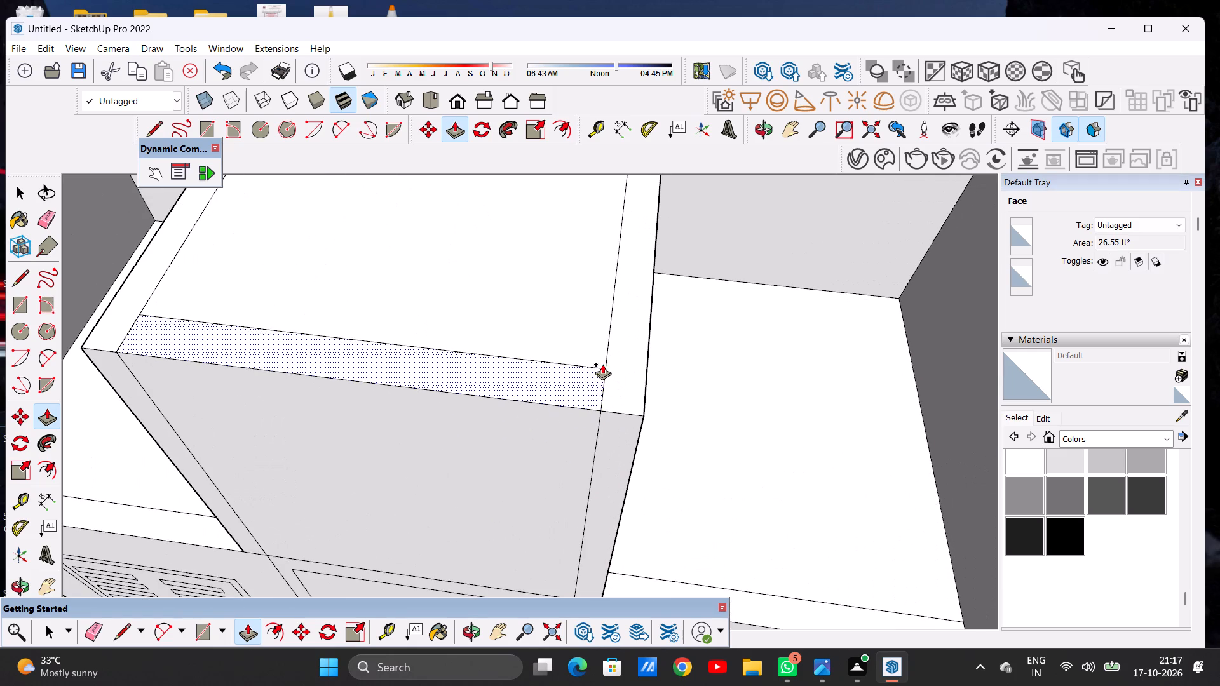
key(space)
Push/Pull the left upper bay's back wall face forward, roughly halfway toward the front, to make the recess shallower.
scroll(647, 461, down, 13)
middle_drag(600, 457, 630, 296)
scroll(616, 407, up, 5)
middle_drag(609, 461, 604, 428)
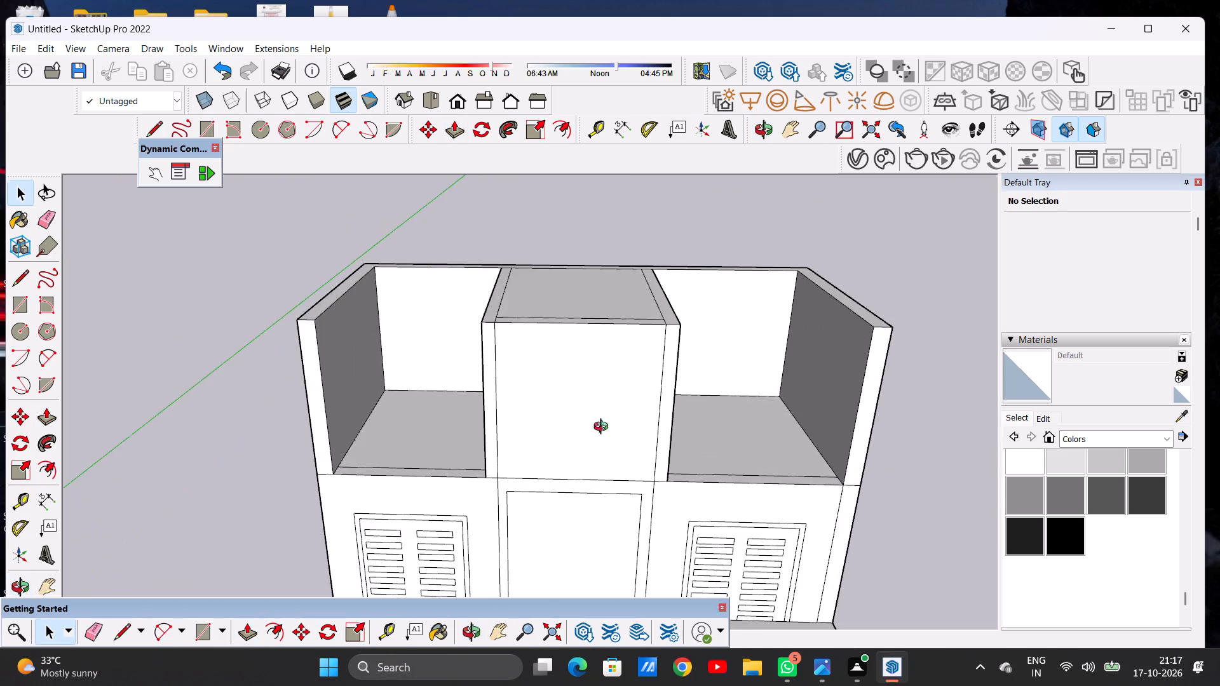
middle_drag(604, 428, 606, 352)
scroll(589, 490, down, 9)
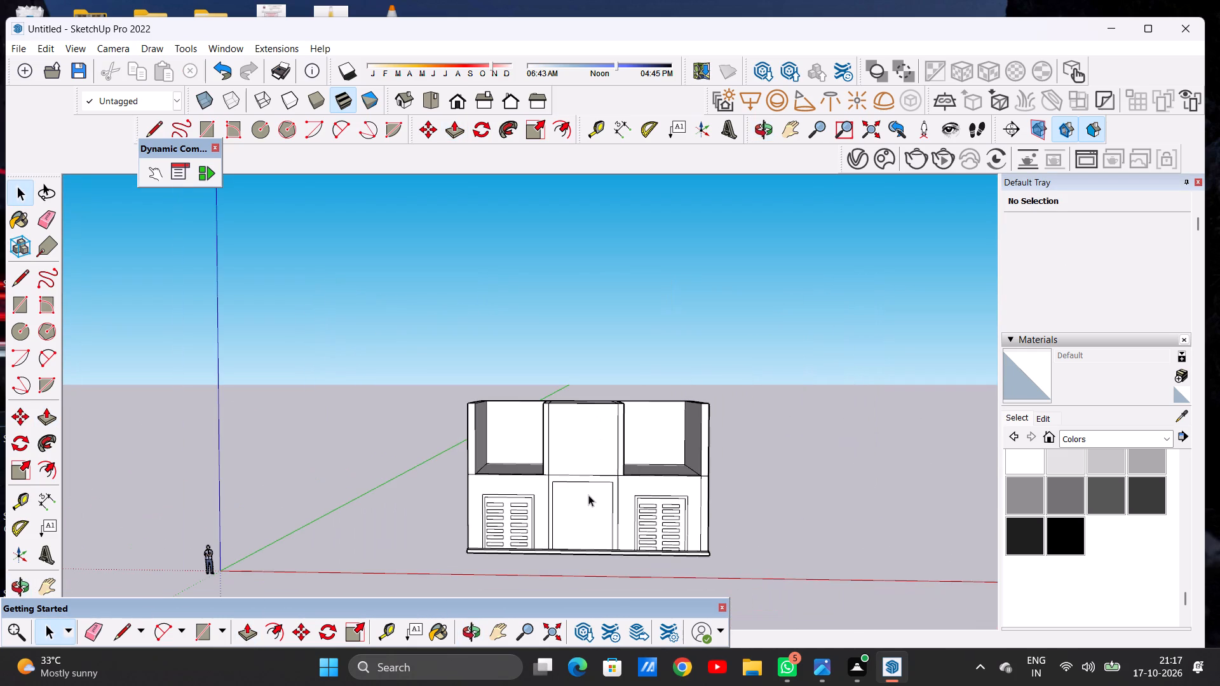
scroll(587, 494, down, 1)
scroll(494, 415, up, 5)
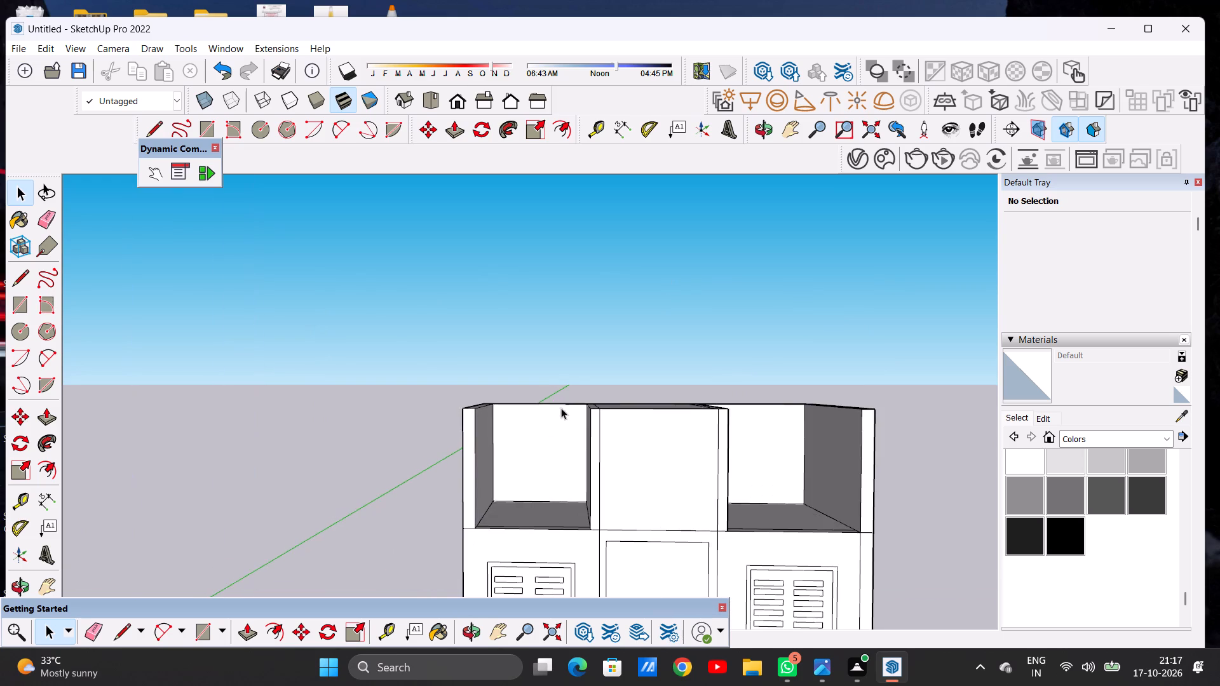
middle_drag(560, 420, 674, 540)
scroll(501, 386, up, 5)
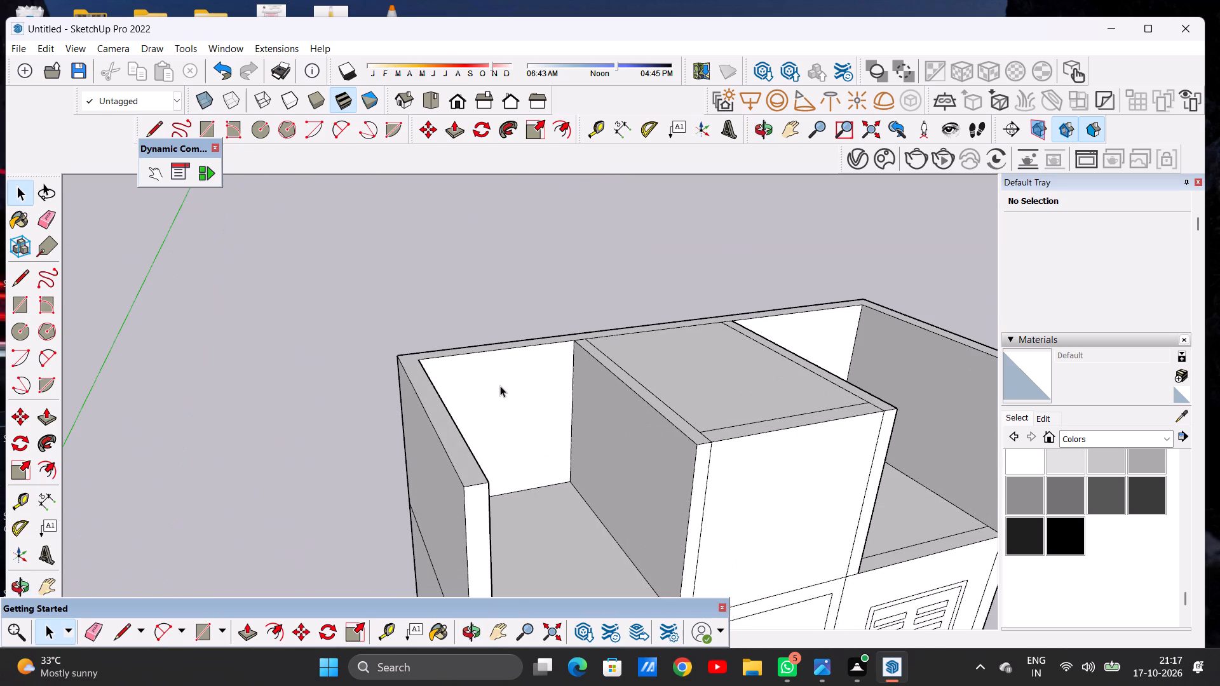
key(p)
scroll(500, 386, up, 5)
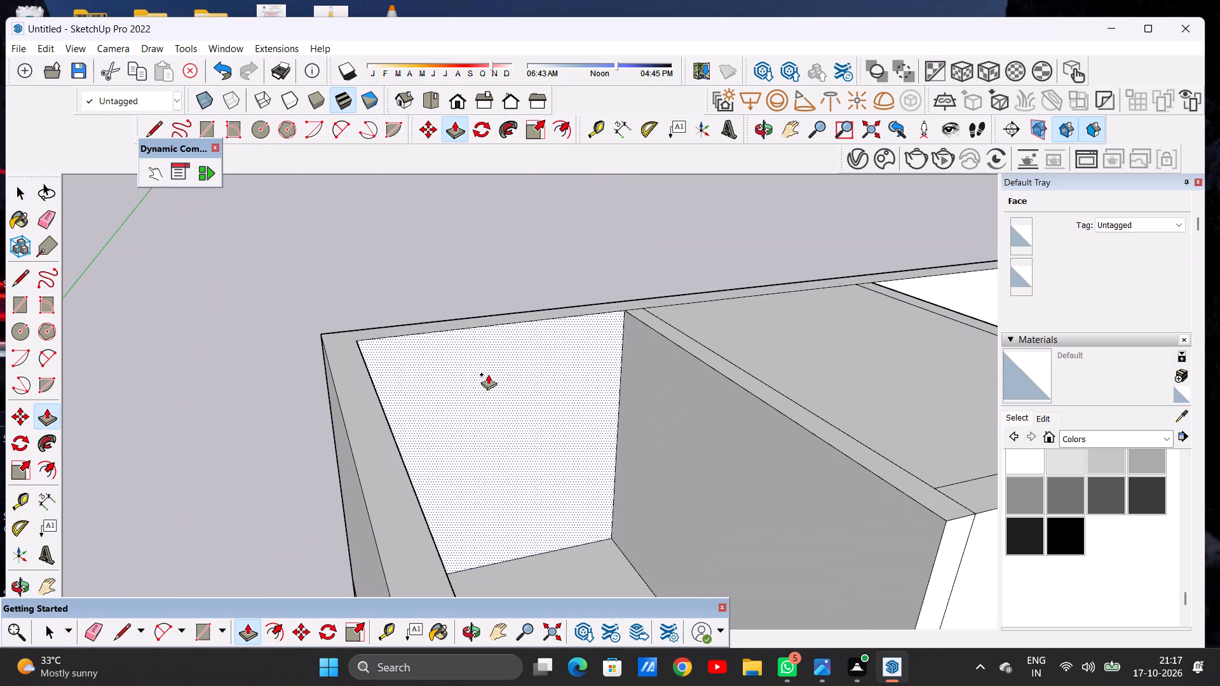
click(488, 374)
scroll(526, 445, down, 14)
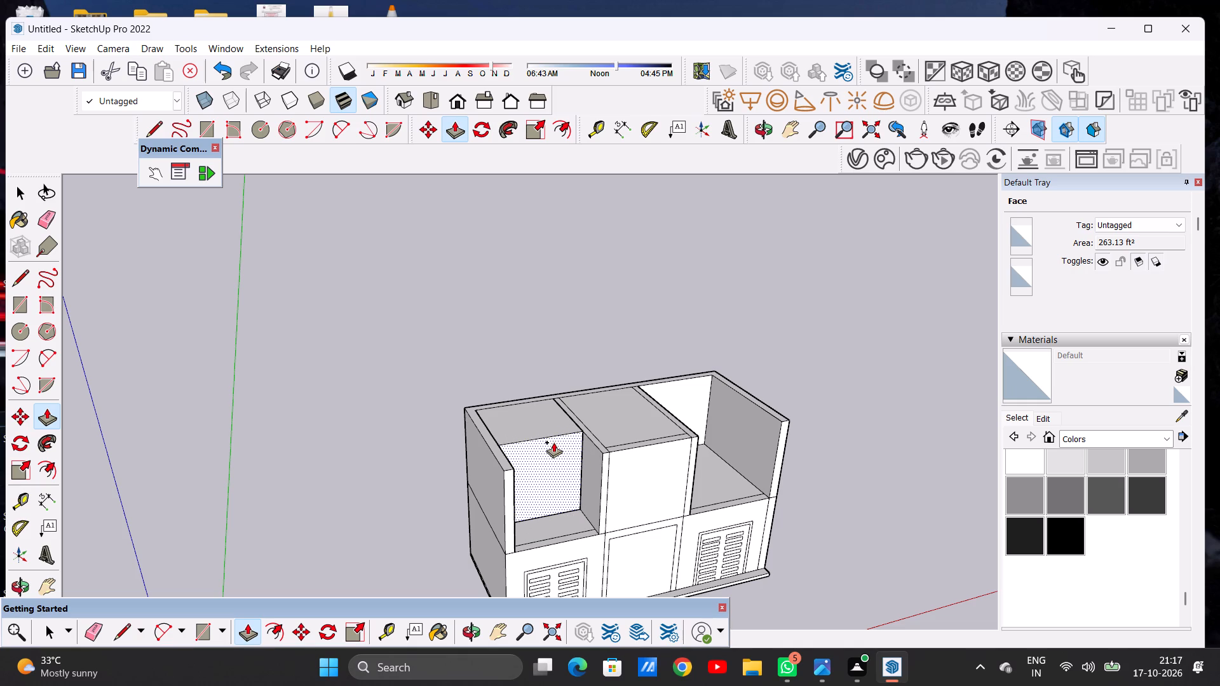
click(553, 442)
key(space)
Push/Pull the right upper bay's back wall face forward to match the depth of the left bay's recess.
middle_drag(579, 490, 371, 470)
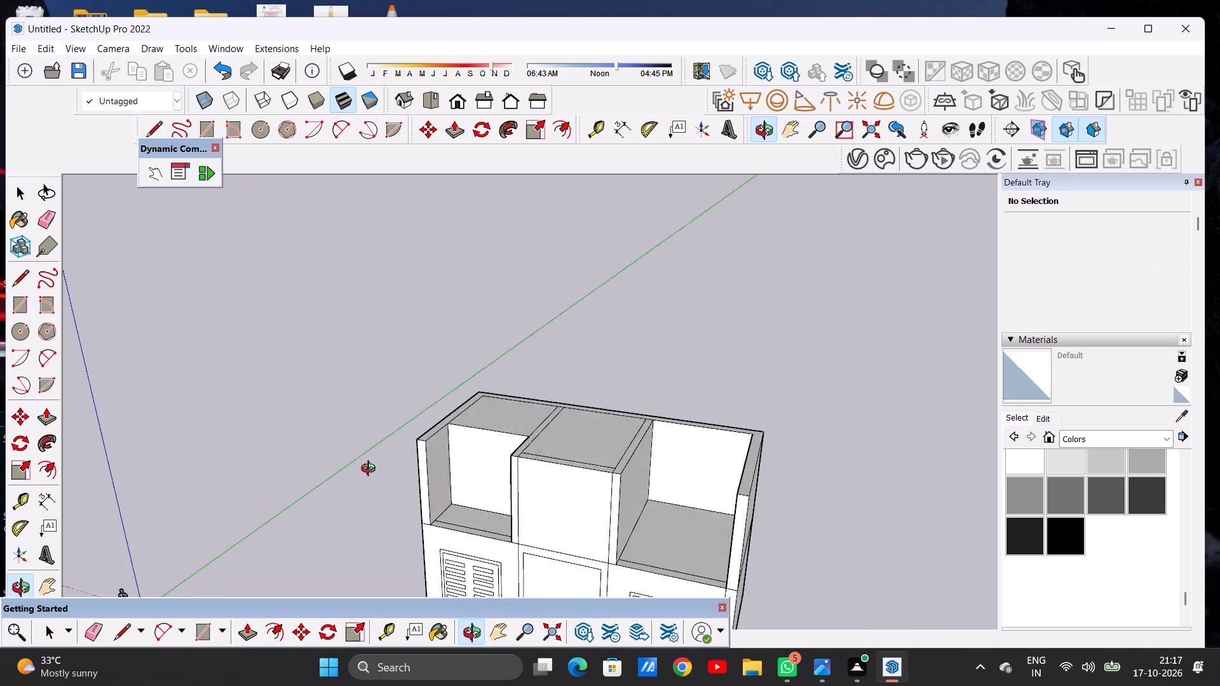
middle_drag(371, 470, 367, 467)
key(p)
scroll(697, 463, up, 5)
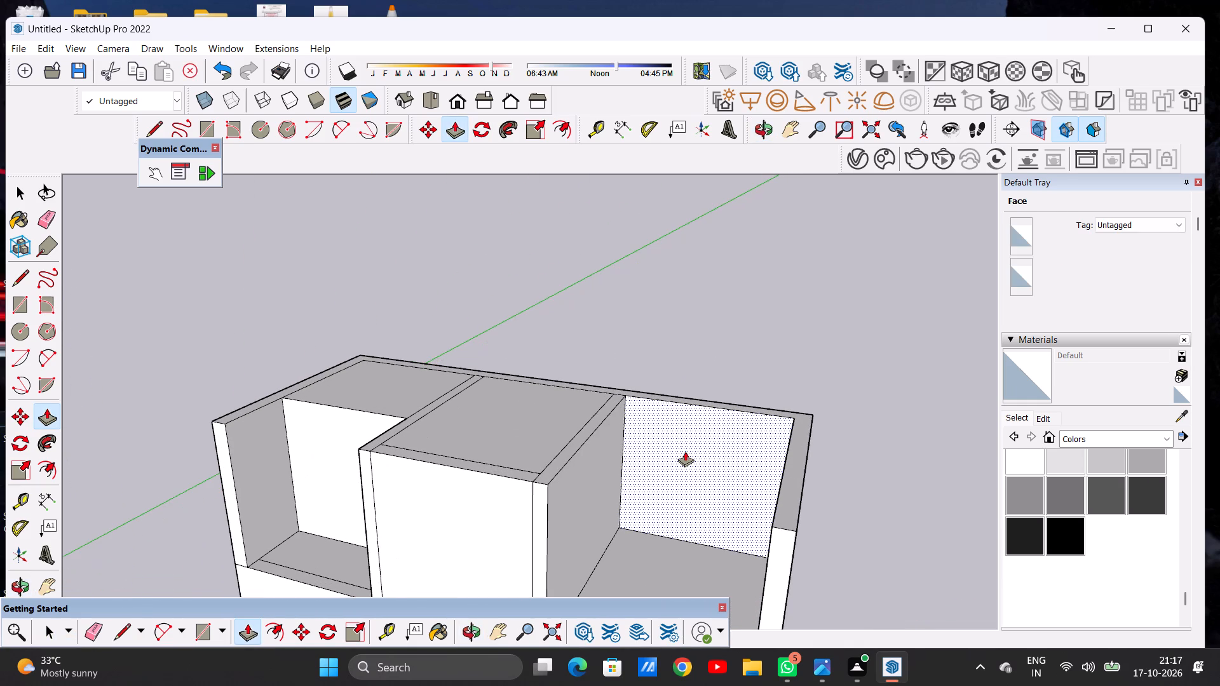
click(673, 440)
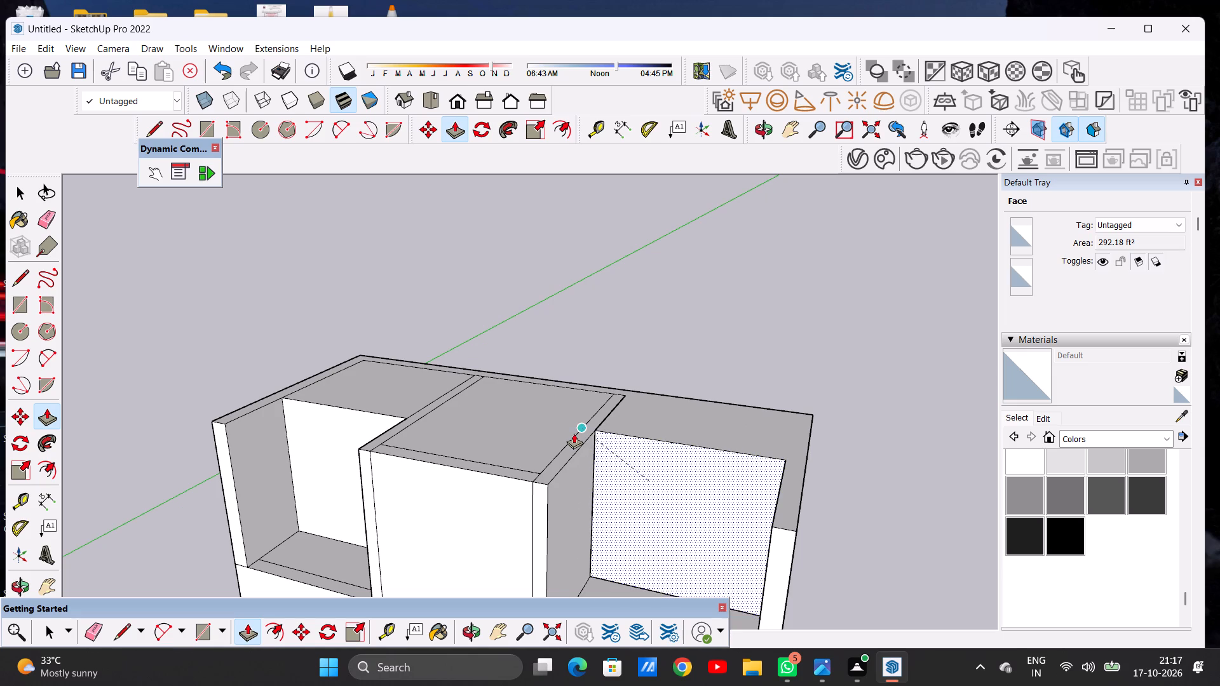
click(409, 417)
key(space)
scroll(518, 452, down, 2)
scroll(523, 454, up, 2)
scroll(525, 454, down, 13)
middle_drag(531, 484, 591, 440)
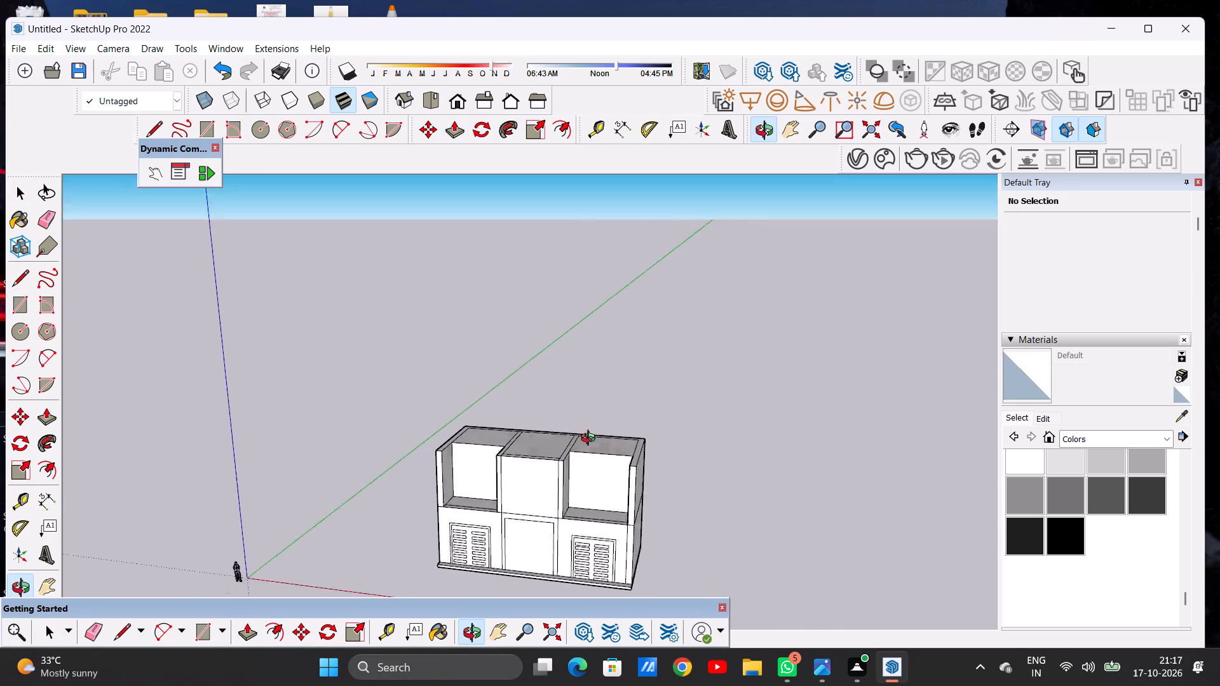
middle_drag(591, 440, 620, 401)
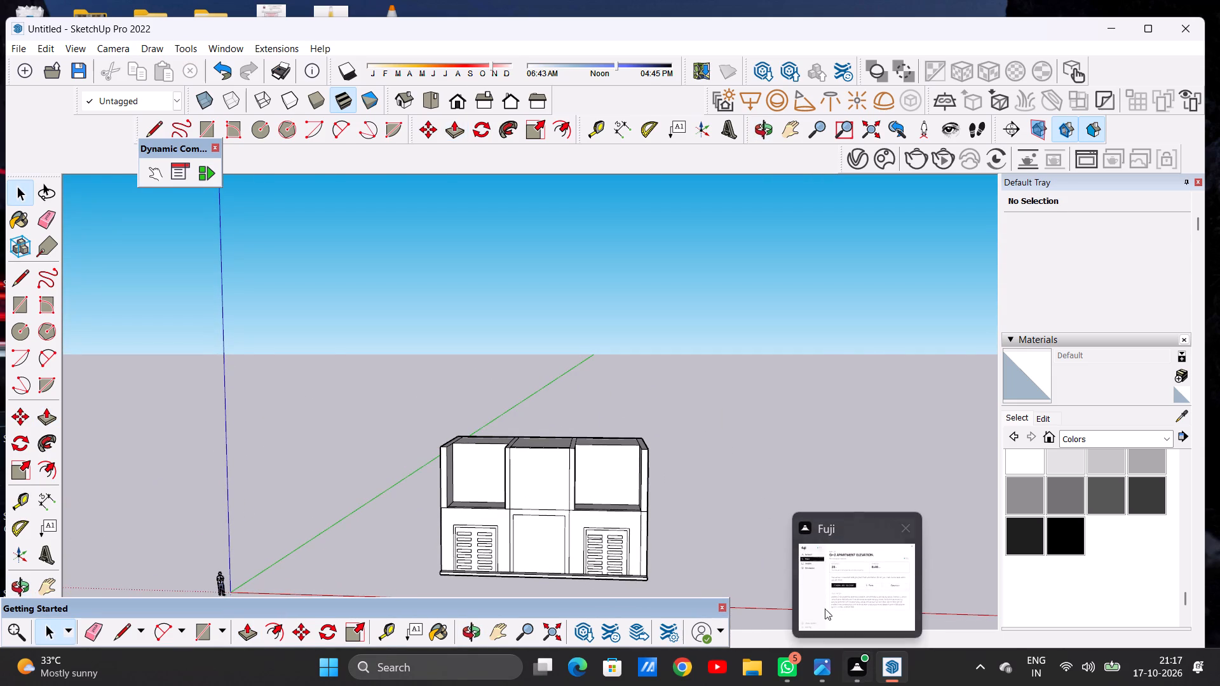
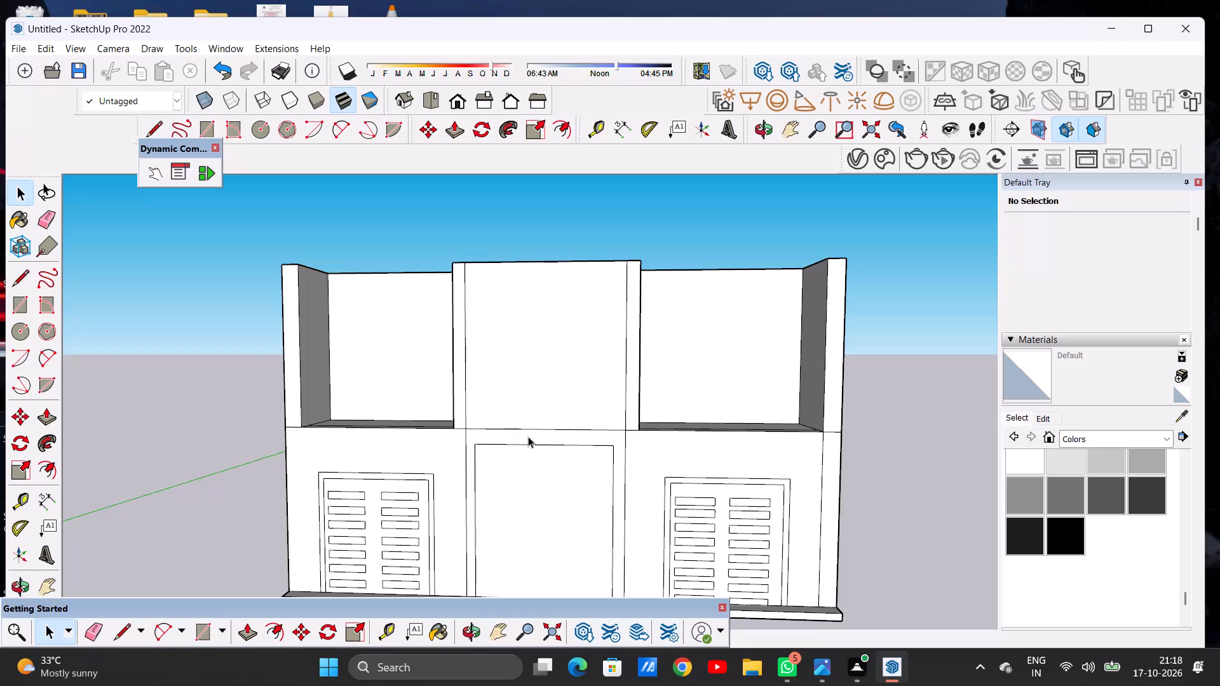
Examine the upper storey's recessed bays from the front and from above.
scroll(390, 369, down, 7)
scroll(465, 342, up, 5)
middle_drag(502, 326, 522, 469)
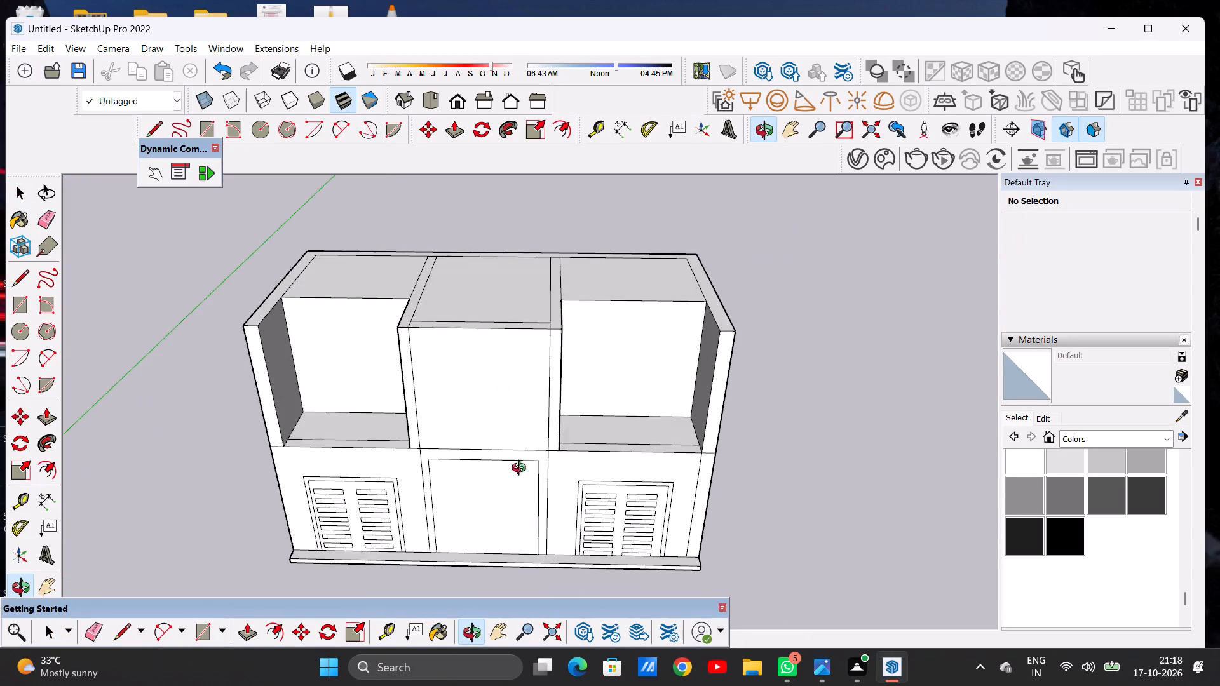
middle_drag(522, 469, 523, 470)
middle_drag(354, 376, 387, 307)
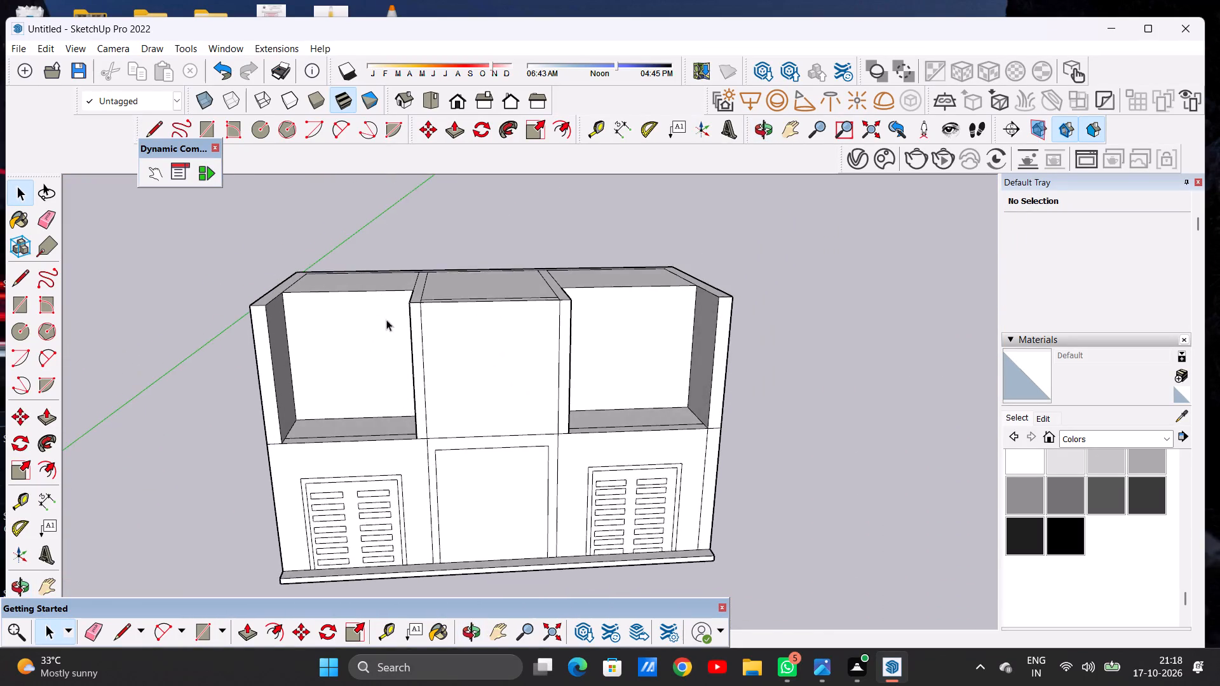
scroll(380, 347, up, 4)
scroll(595, 285, down, 6)
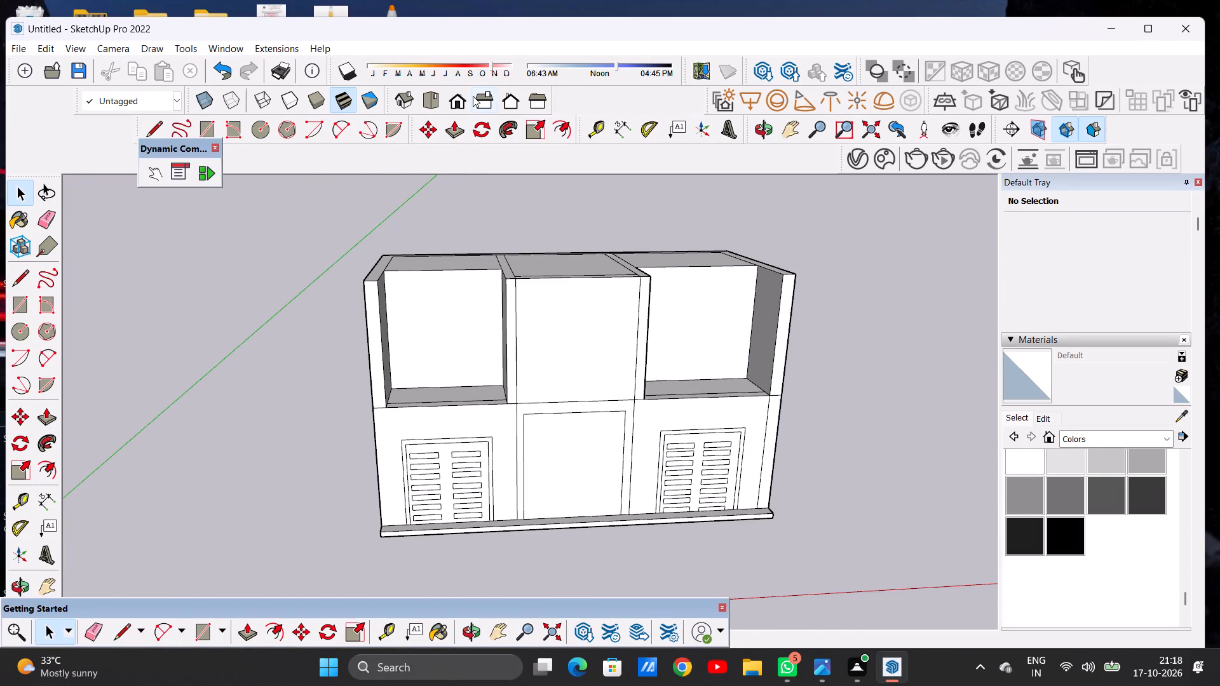
click(453, 107)
scroll(431, 291, up, 4)
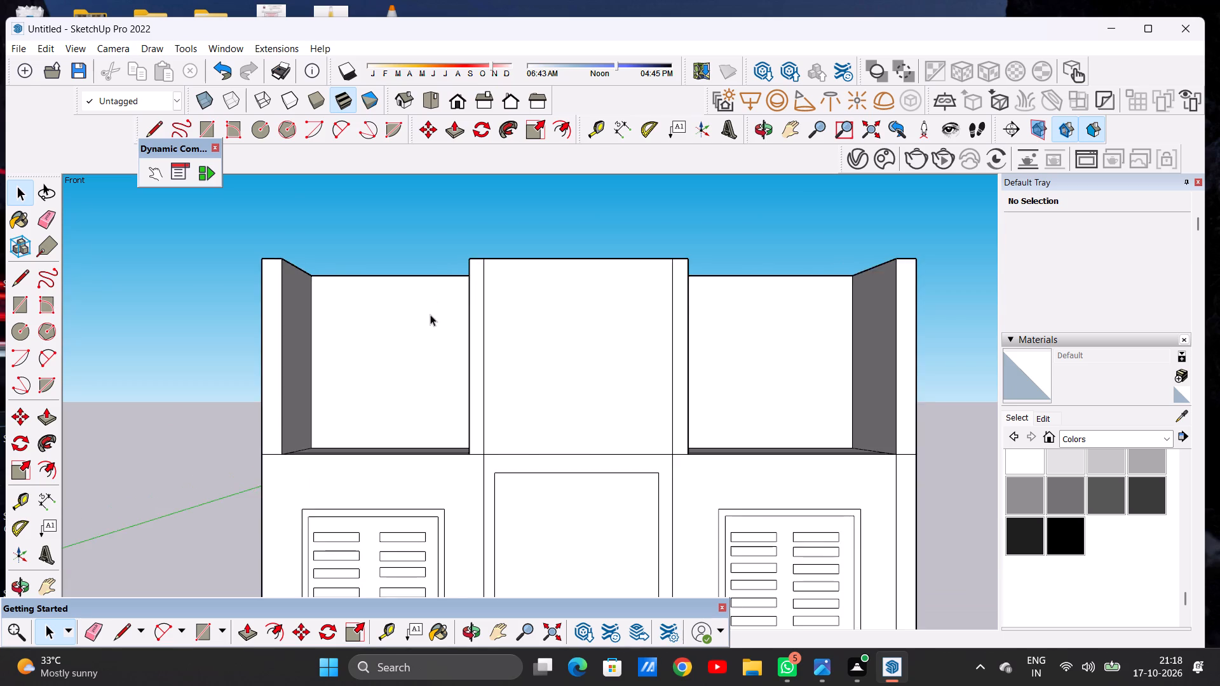
middle_drag(437, 320, 456, 421)
scroll(438, 378, up, 3)
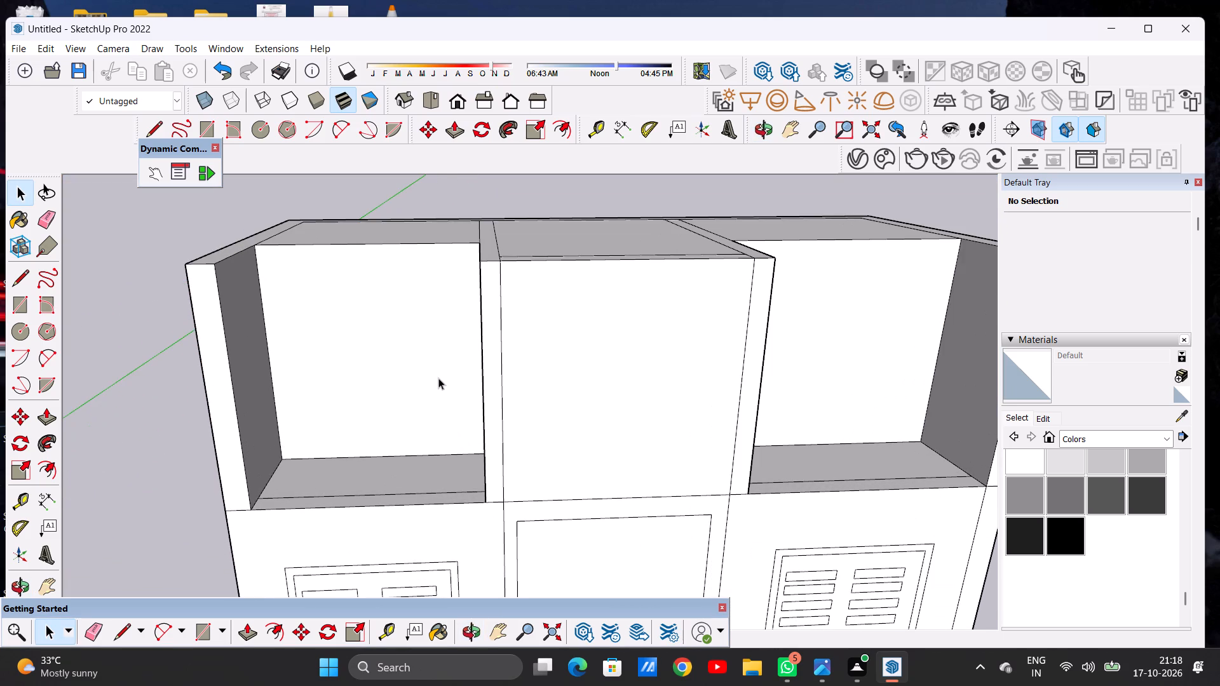
scroll(438, 378, down, 1)
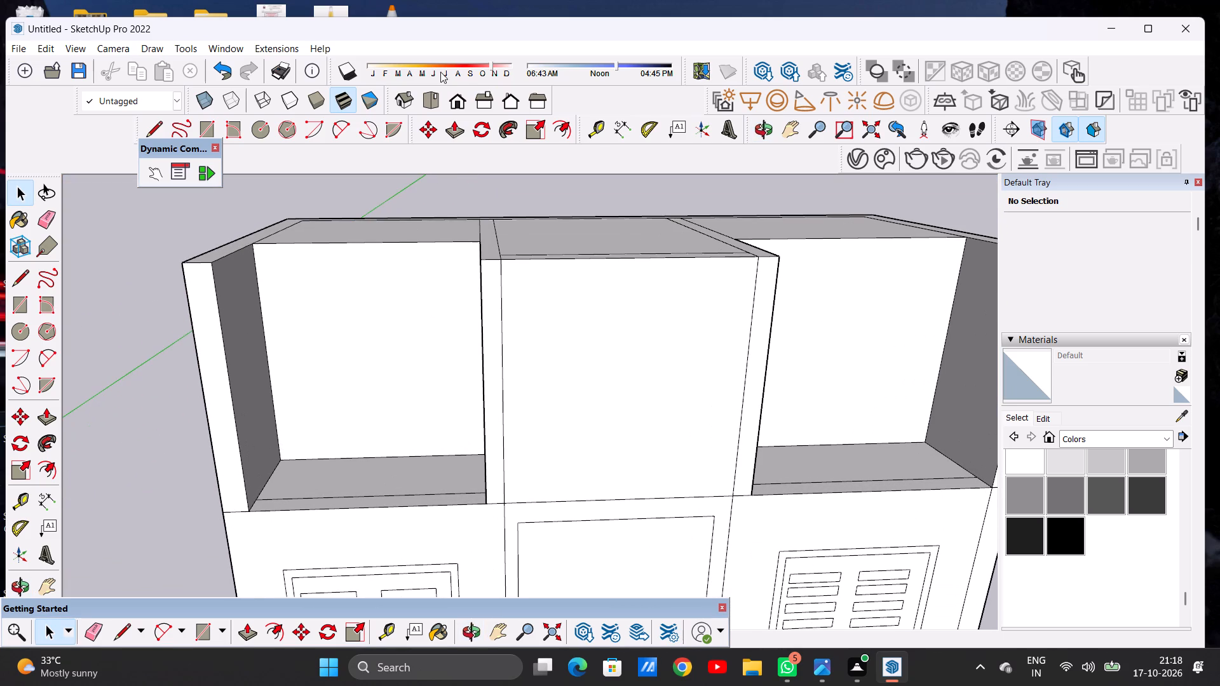
Draw a roughly square window rectangle on the left upper bay's back wall, leaving a margin on all sides.
click(462, 108)
scroll(492, 220, down, 4)
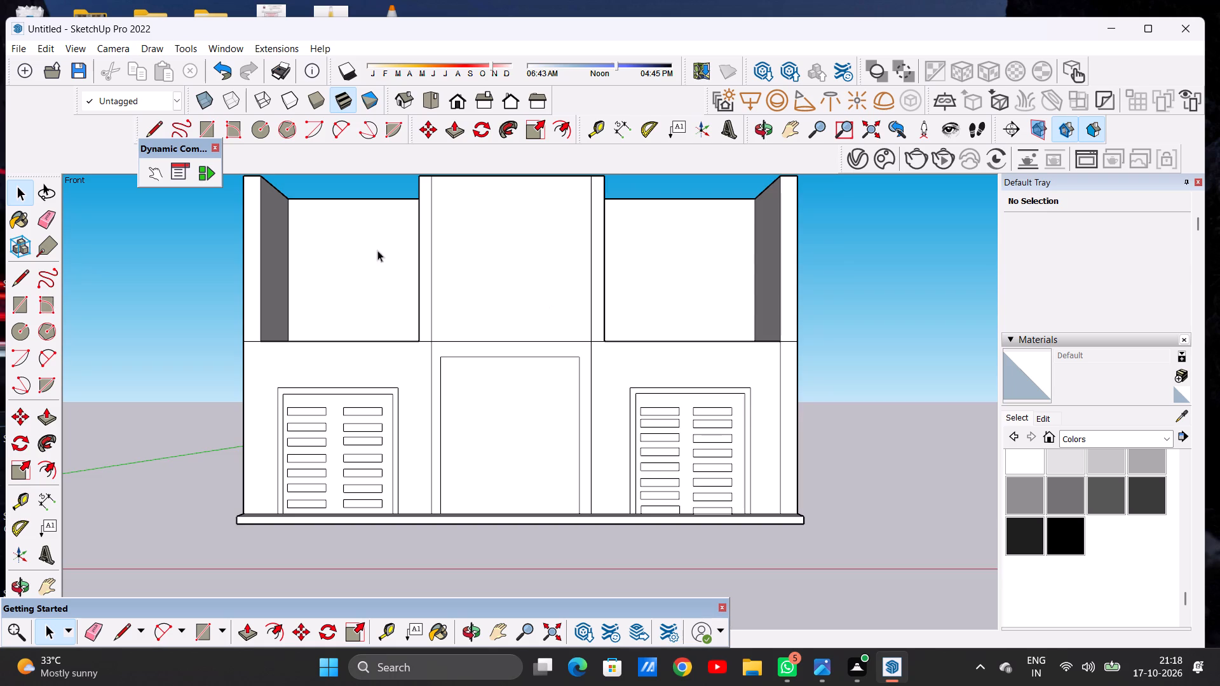
scroll(444, 342, up, 1)
scroll(458, 354, down, 7)
scroll(390, 267, up, 8)
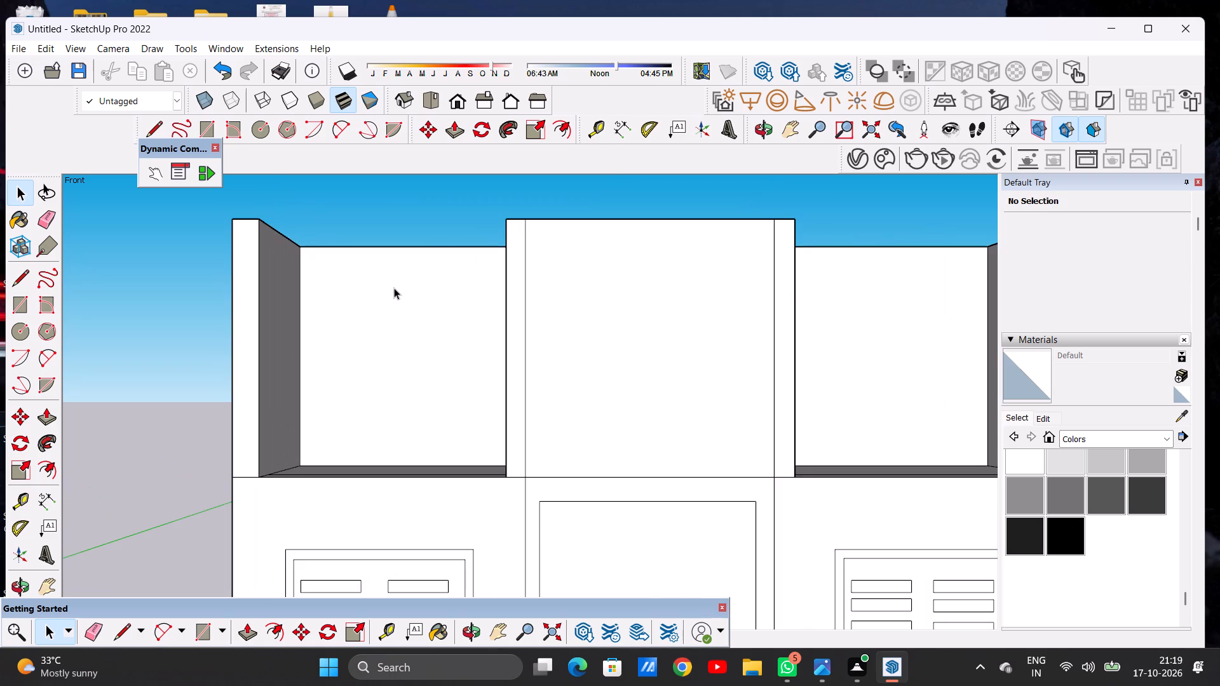
key(r)
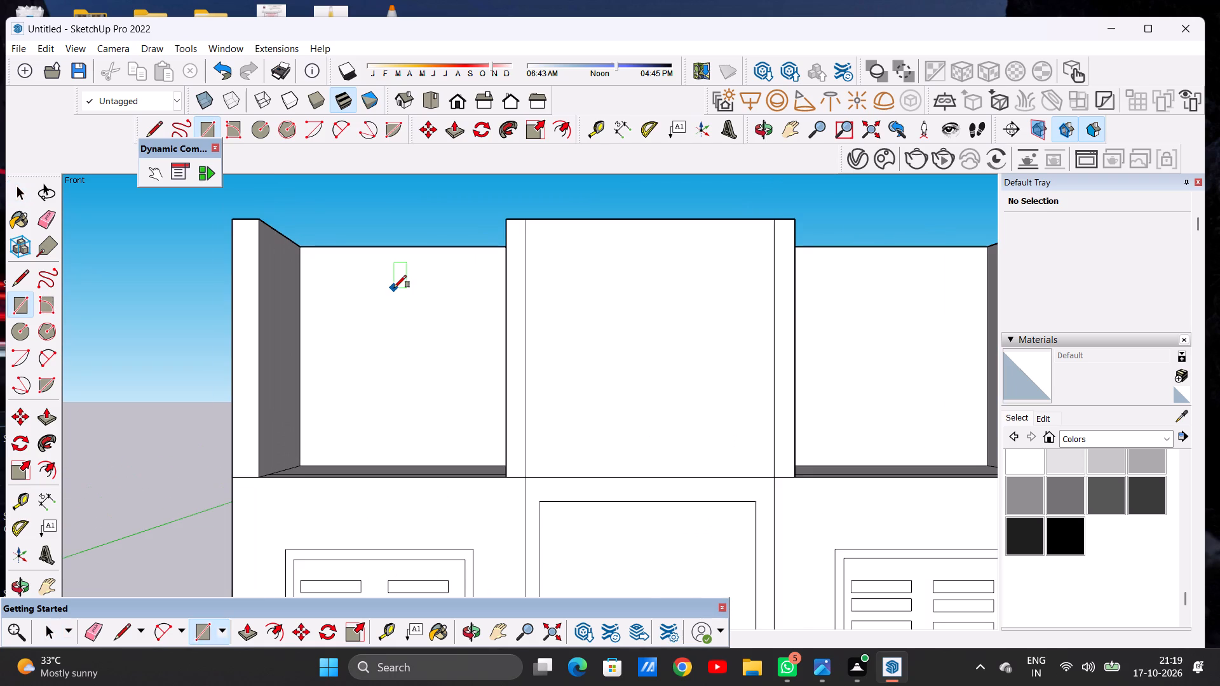
click(322, 280)
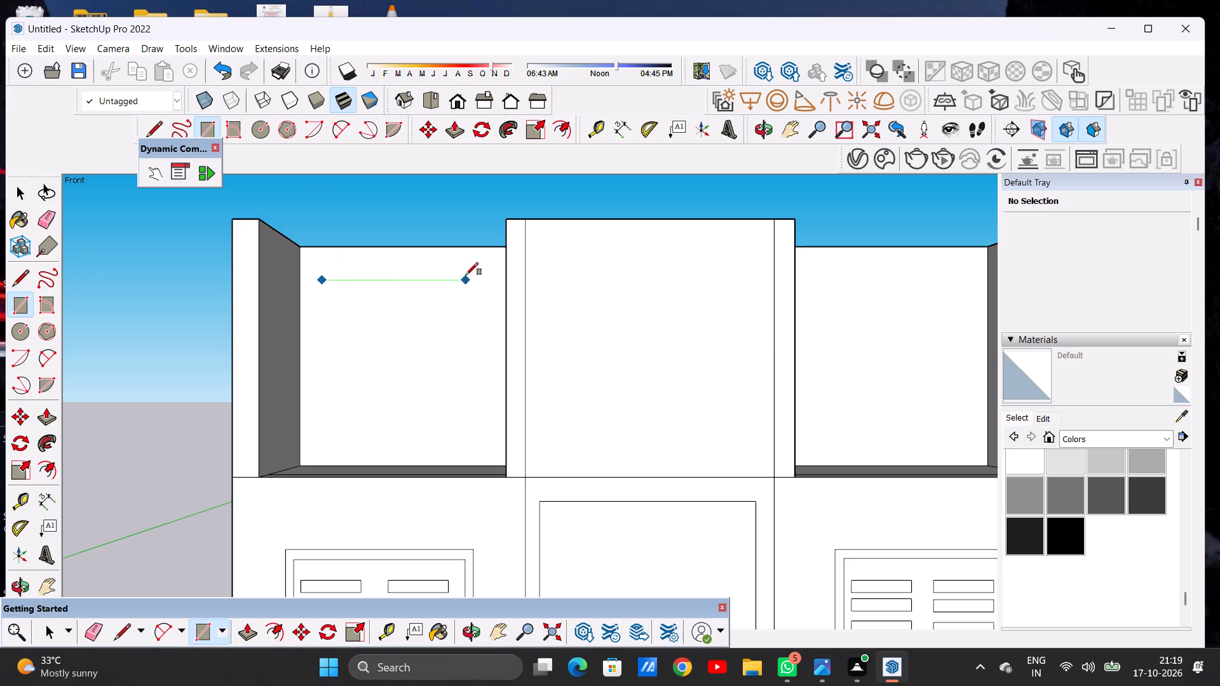
click(469, 427)
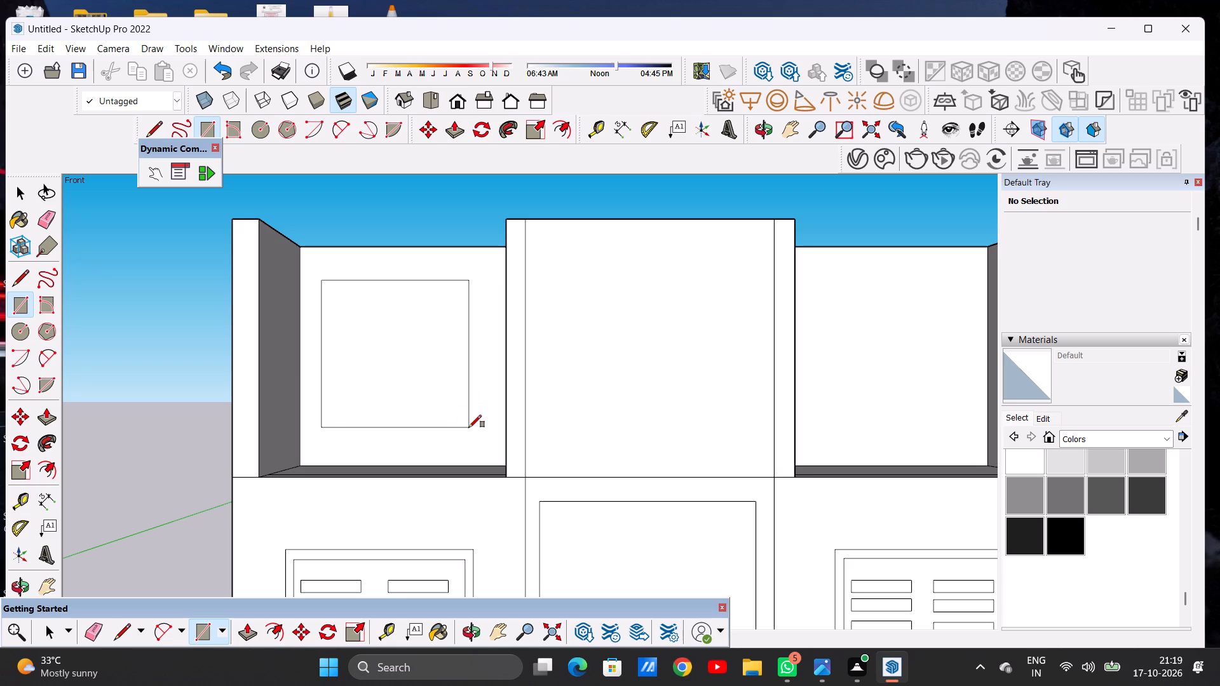
key(space)
Offset the window rectangle's outline slightly inward to form a narrow frame.
text(OF)
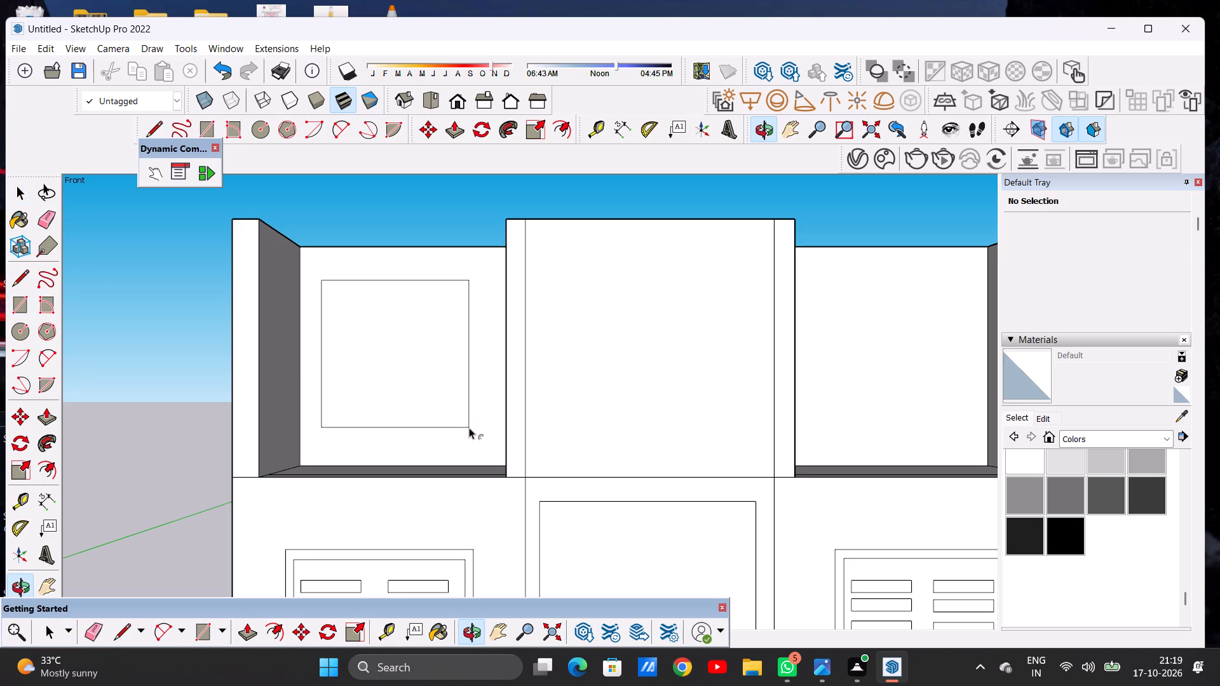
scroll(358, 290, up, 5)
click(358, 288)
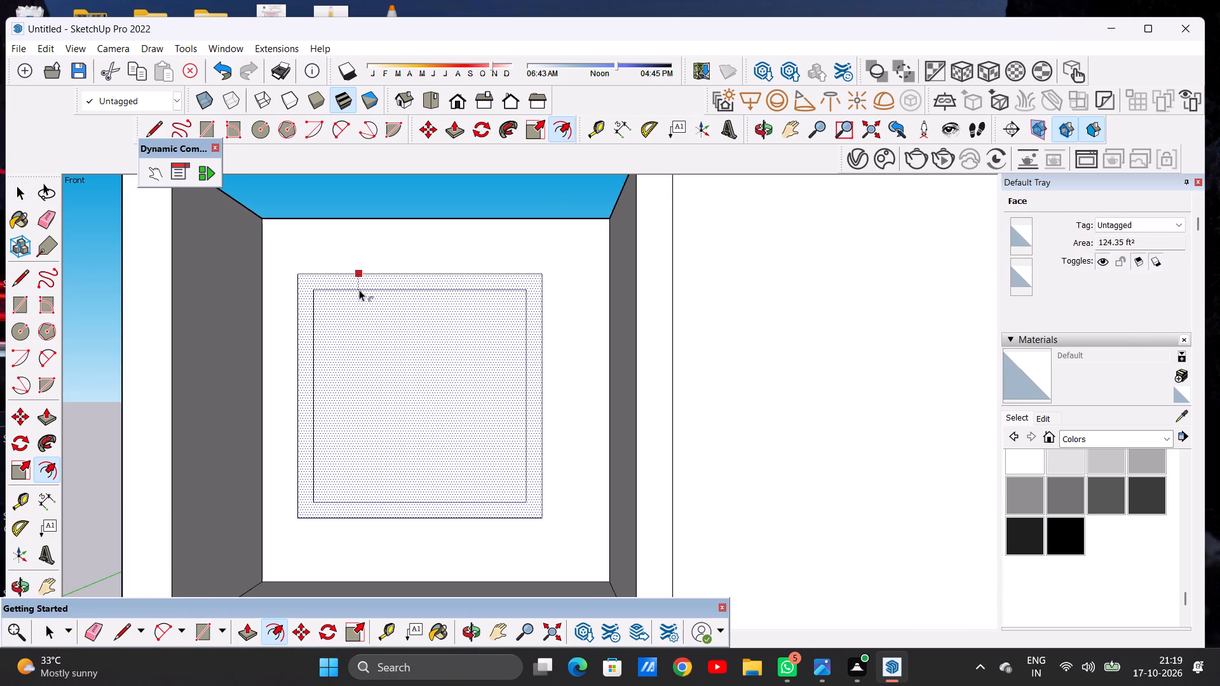
click(358, 285)
key(space)
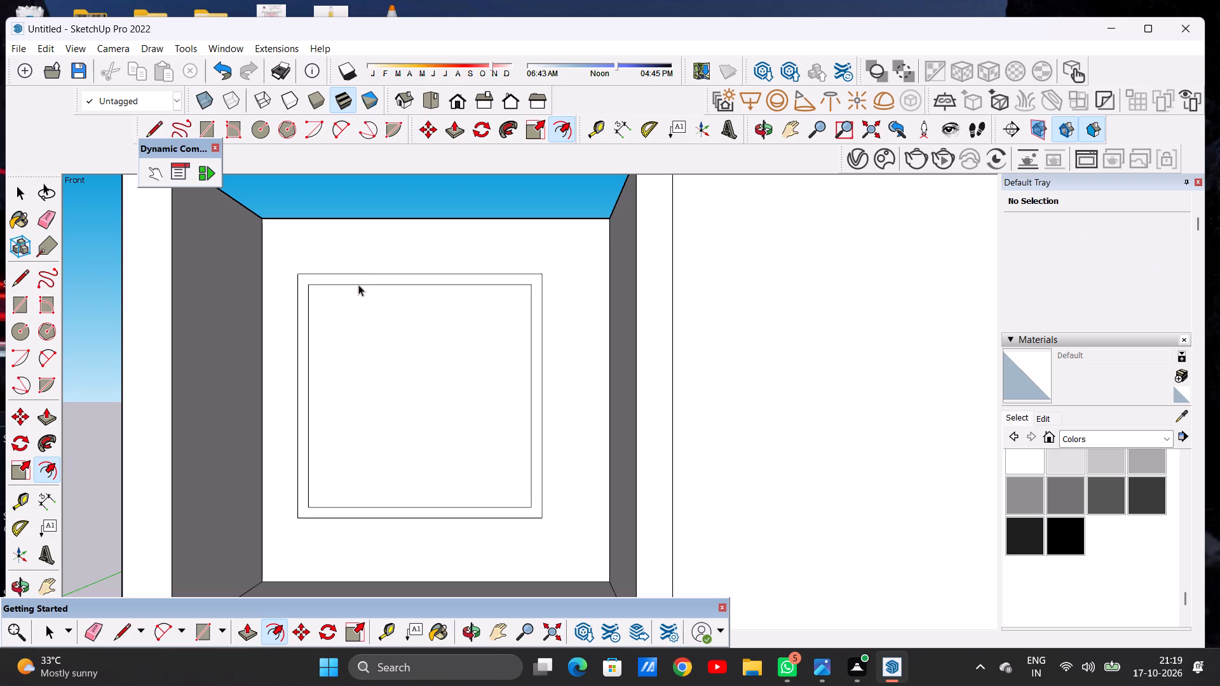
Draw two closely spaced vertical lines across the inner window panel near its middle to form a mullion.
text(L)
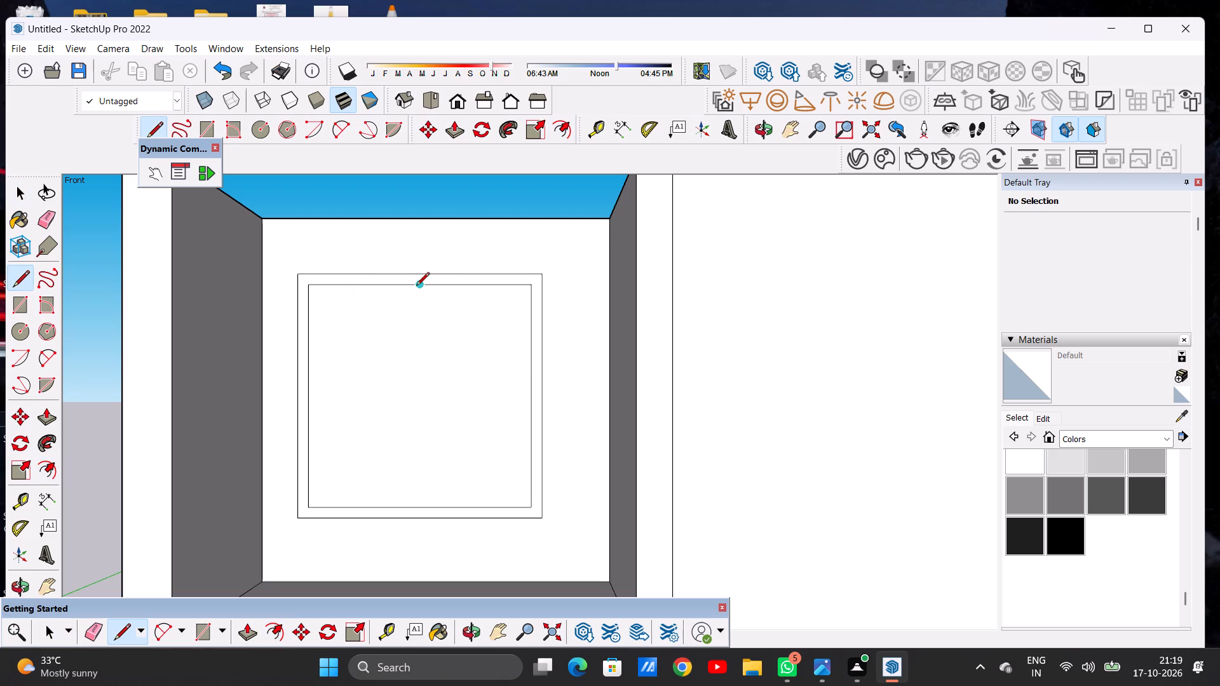
click(407, 288)
click(408, 509)
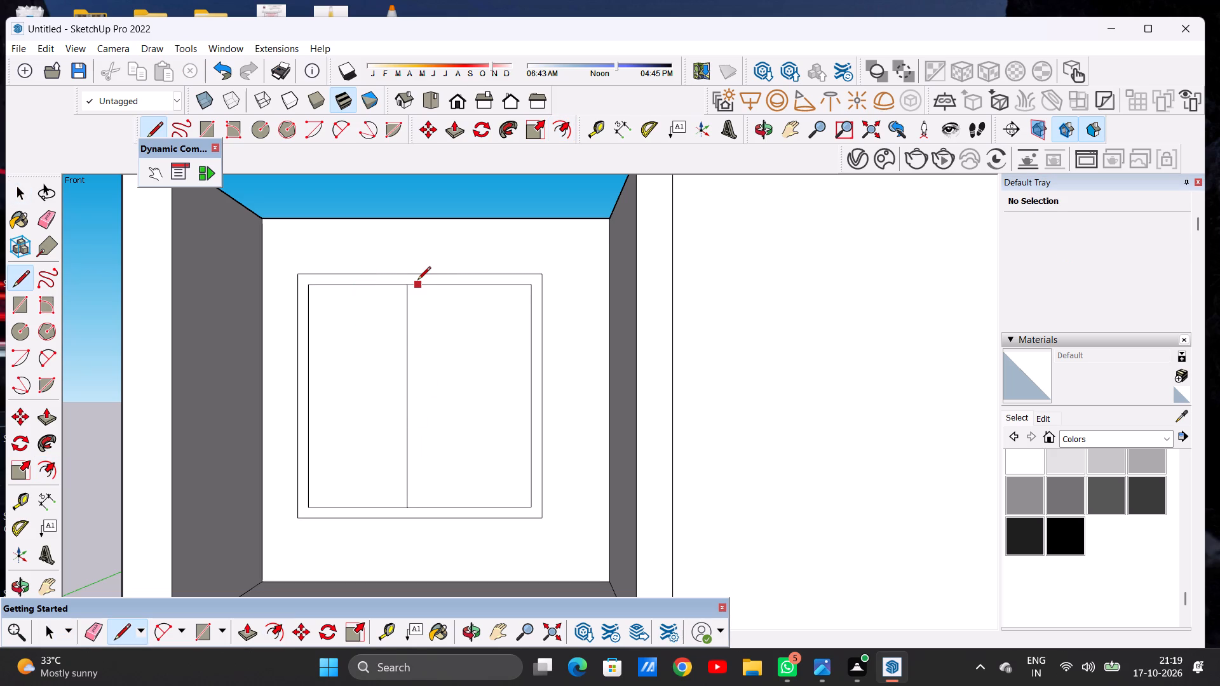
click(420, 282)
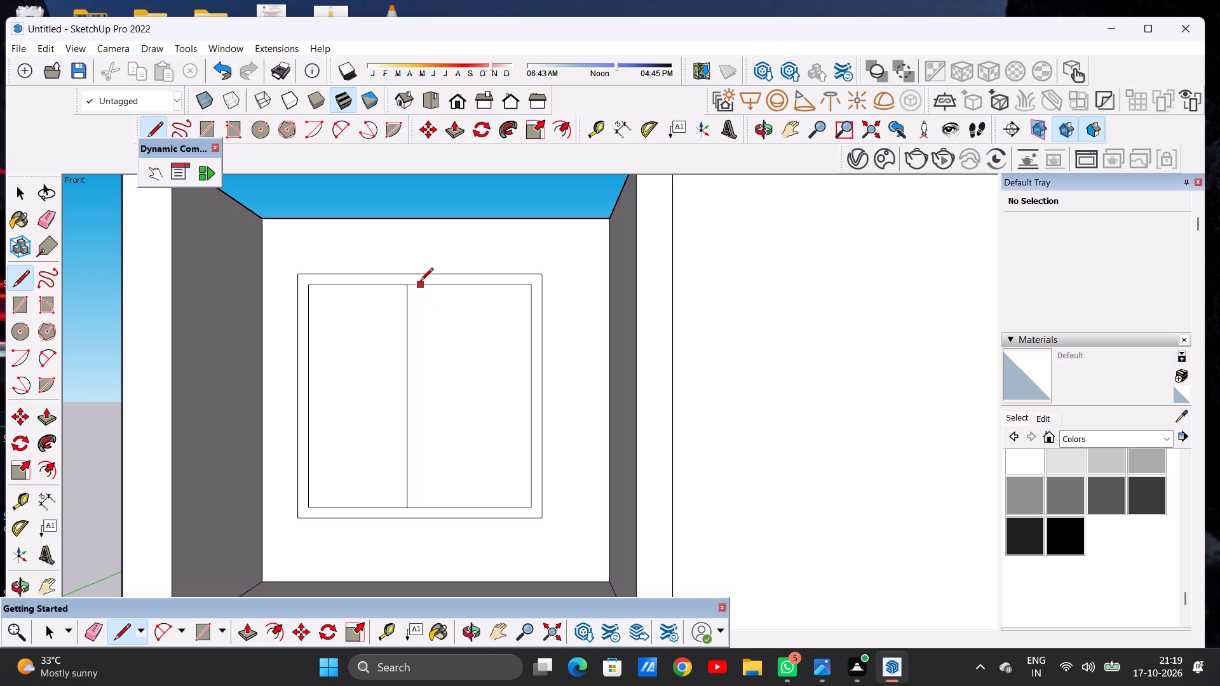
click(422, 504)
key(space)
Examine the whole elevation with the left bay's window from the front and from above.
scroll(341, 387, down, 3)
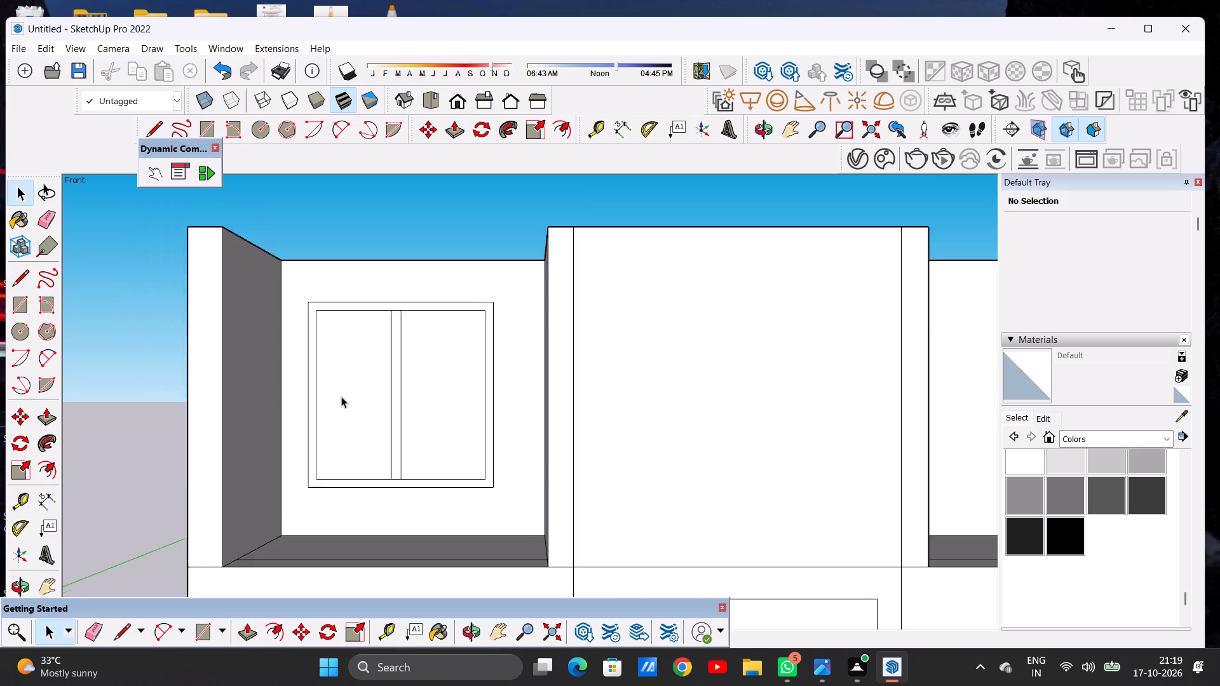
scroll(341, 396, down, 1)
scroll(341, 396, up, 1)
scroll(322, 398, down, 8)
scroll(473, 400, down, 5)
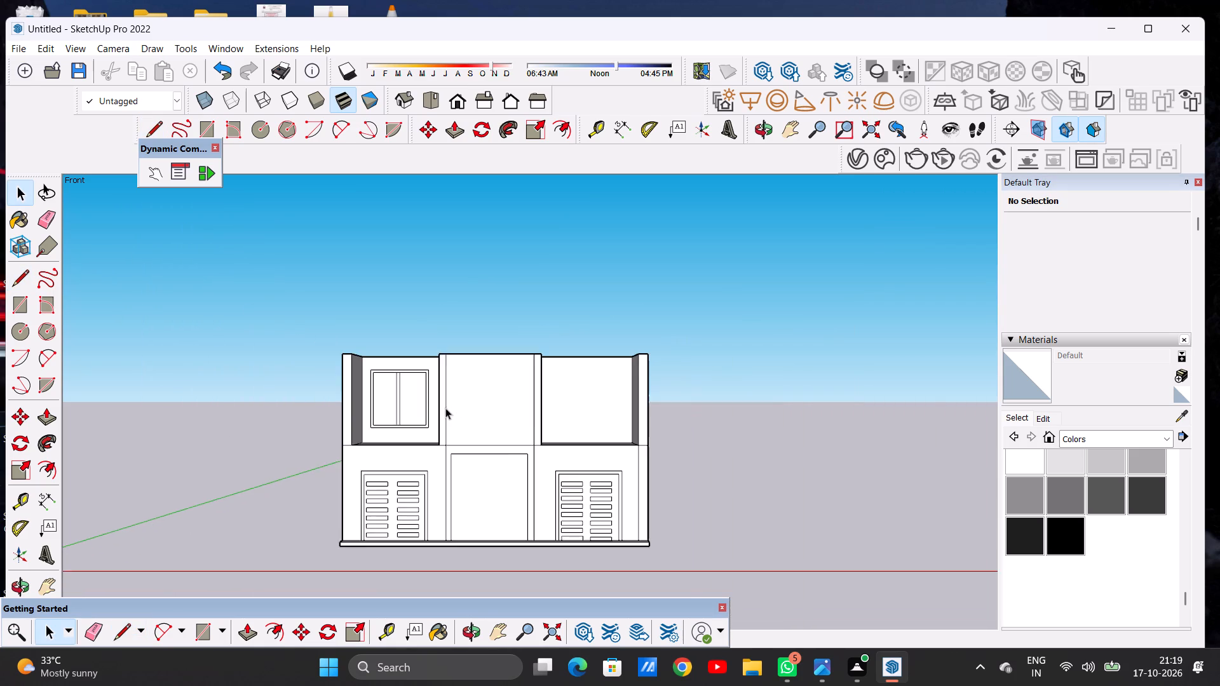
middle_drag(445, 408, 438, 539)
scroll(394, 447, up, 7)
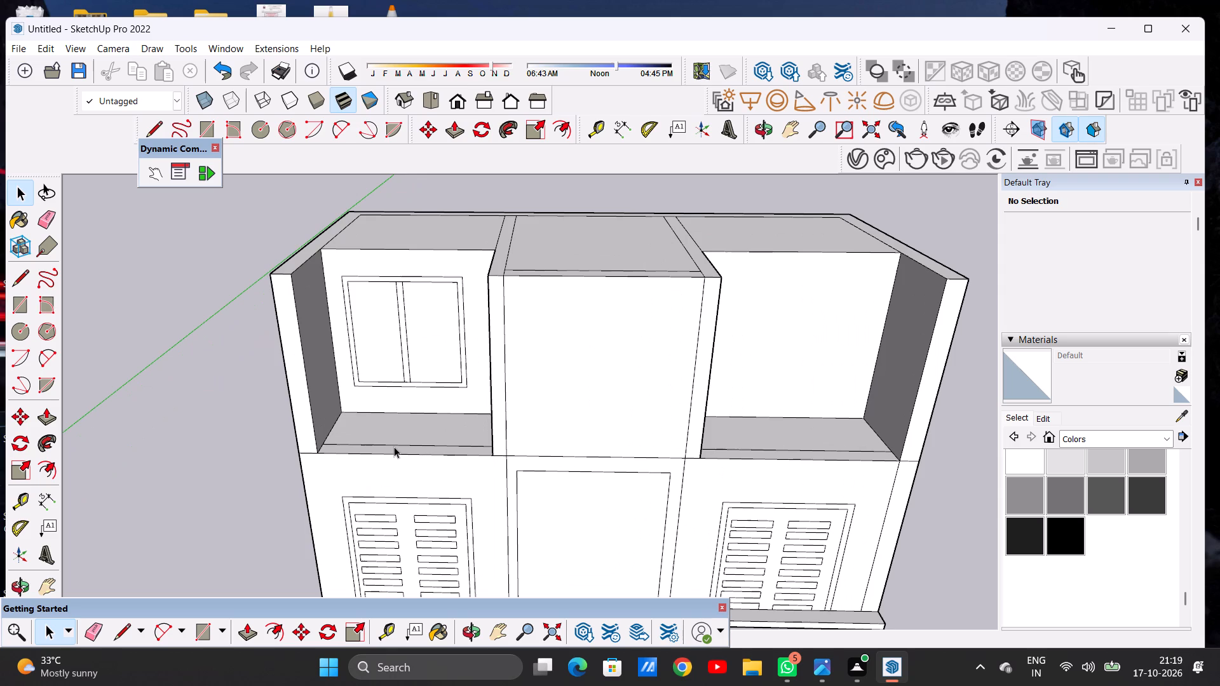
scroll(485, 445, down, 5)
scroll(424, 447, up, 6)
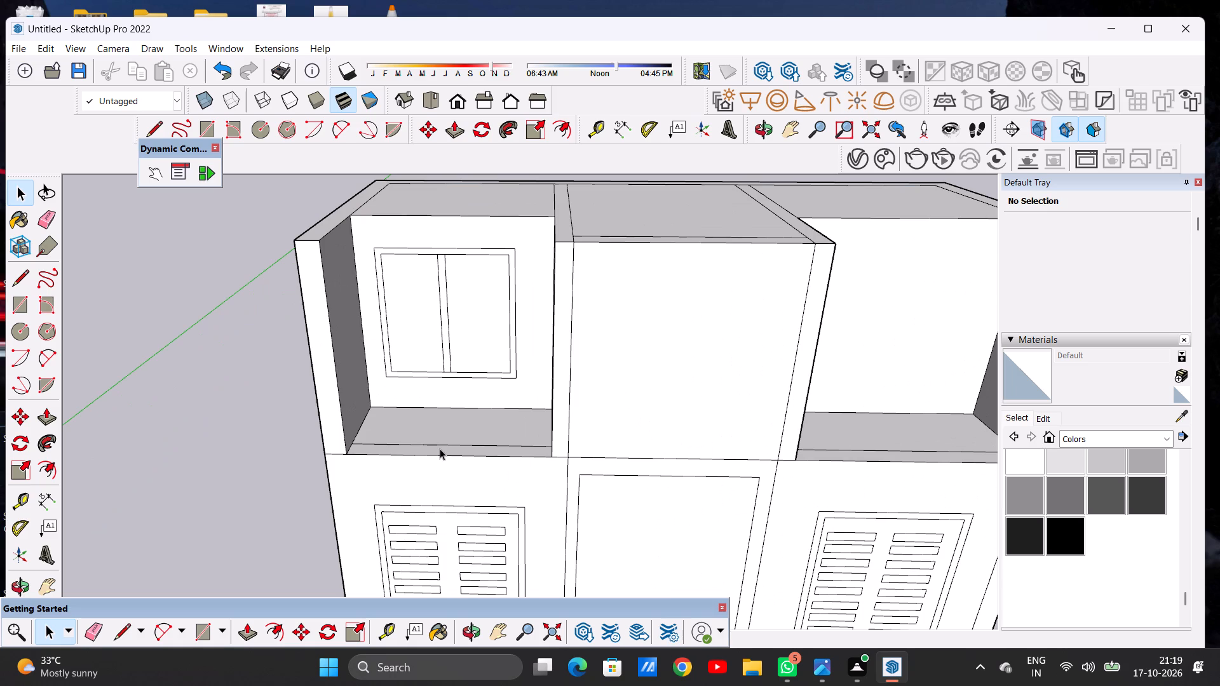
scroll(479, 415, down, 5)
Push/Pull the upper left side wall's front end face back until it is flush with the window wall.
middle_drag(468, 405, 571, 381)
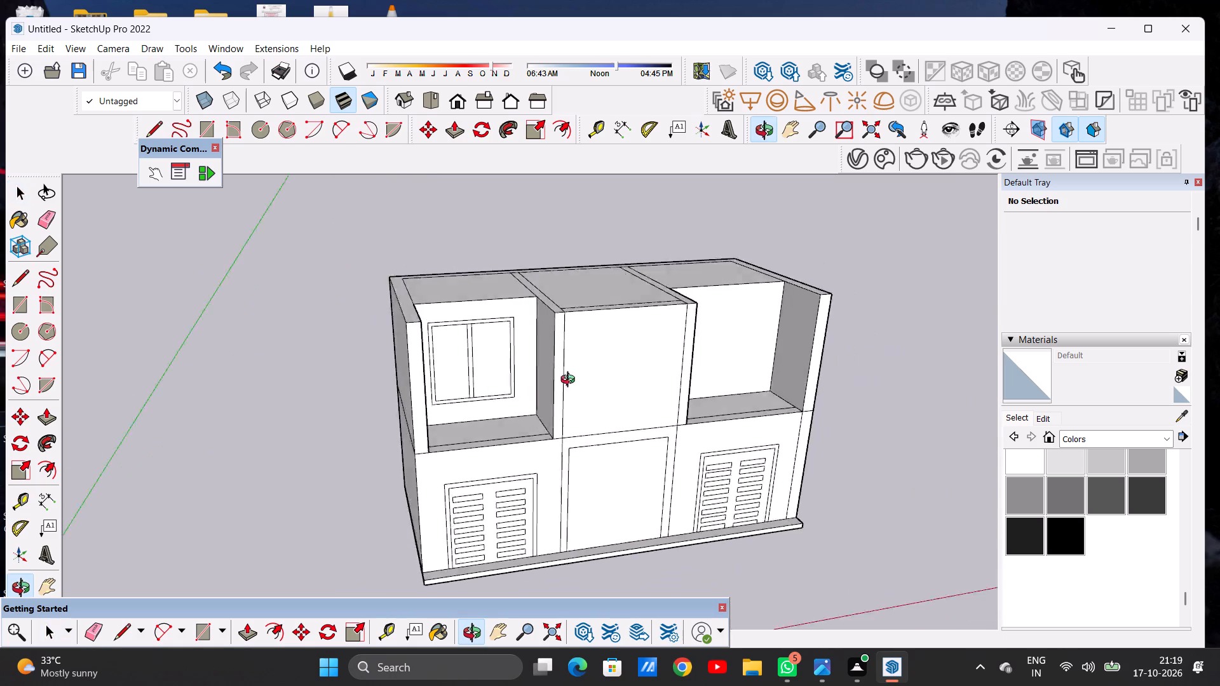
middle_drag(571, 381, 648, 363)
scroll(485, 357, up, 1)
middle_drag(498, 337, 424, 470)
scroll(394, 452, up, 1)
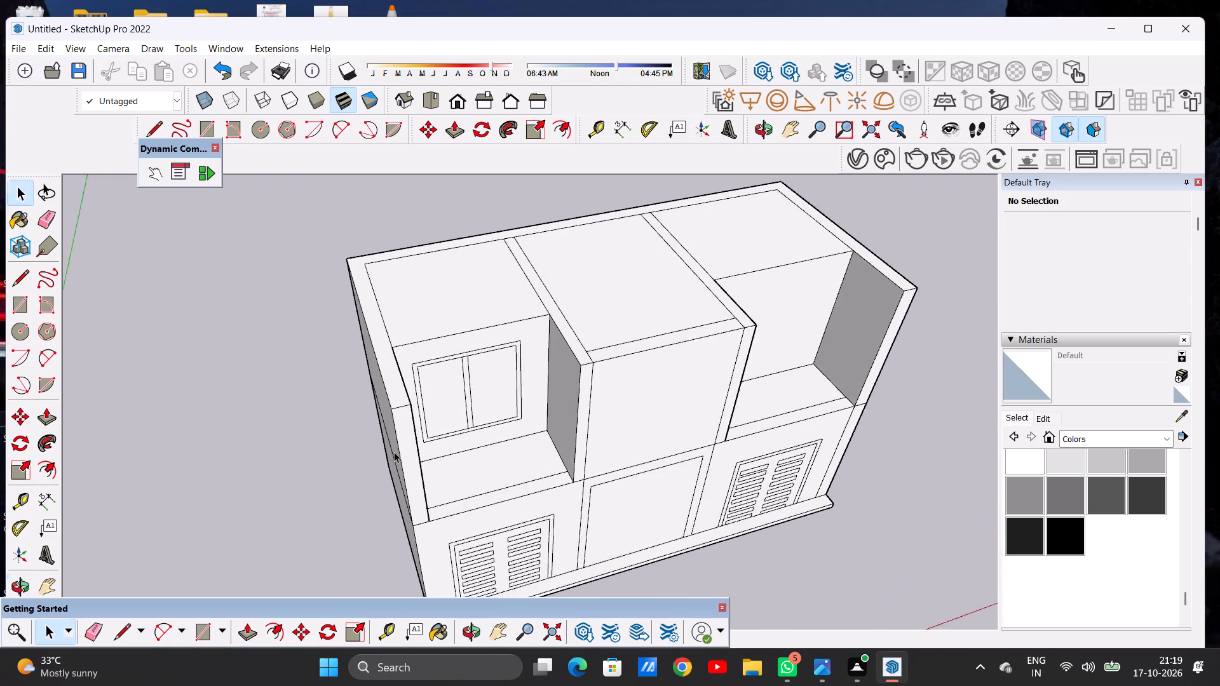
scroll(394, 452, up, 2)
key(p)
scroll(419, 405, up, 3)
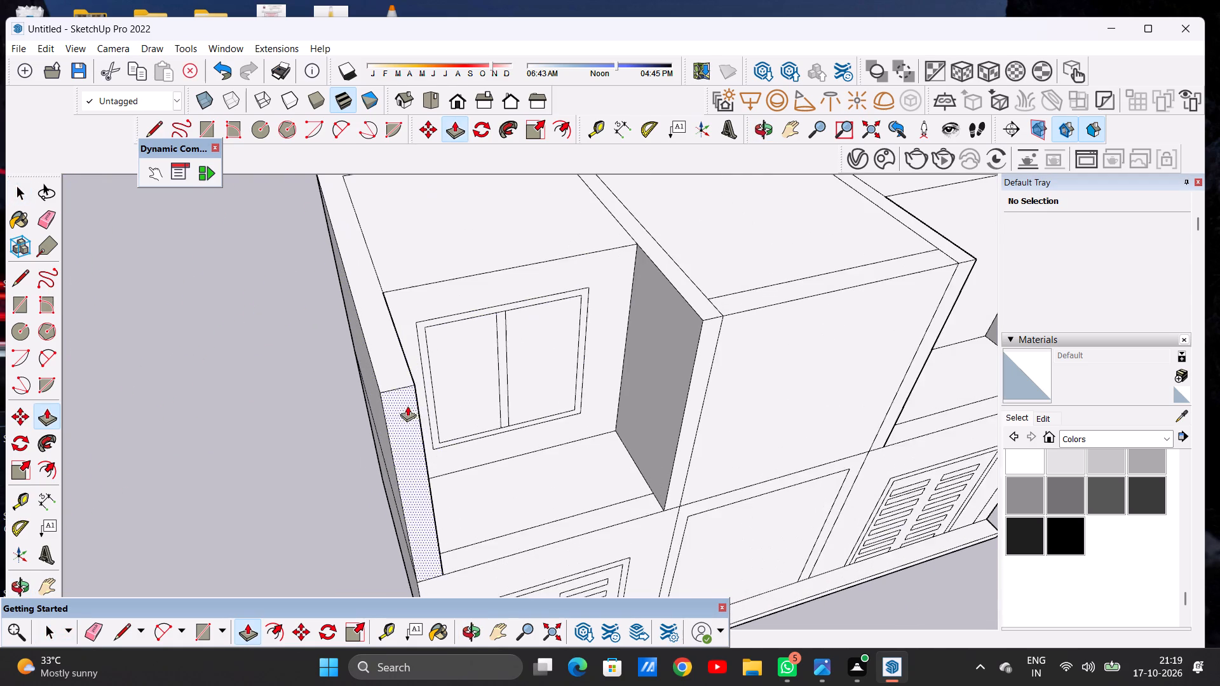
scroll(407, 406, up, 3)
click(409, 419)
scroll(382, 344, down, 5)
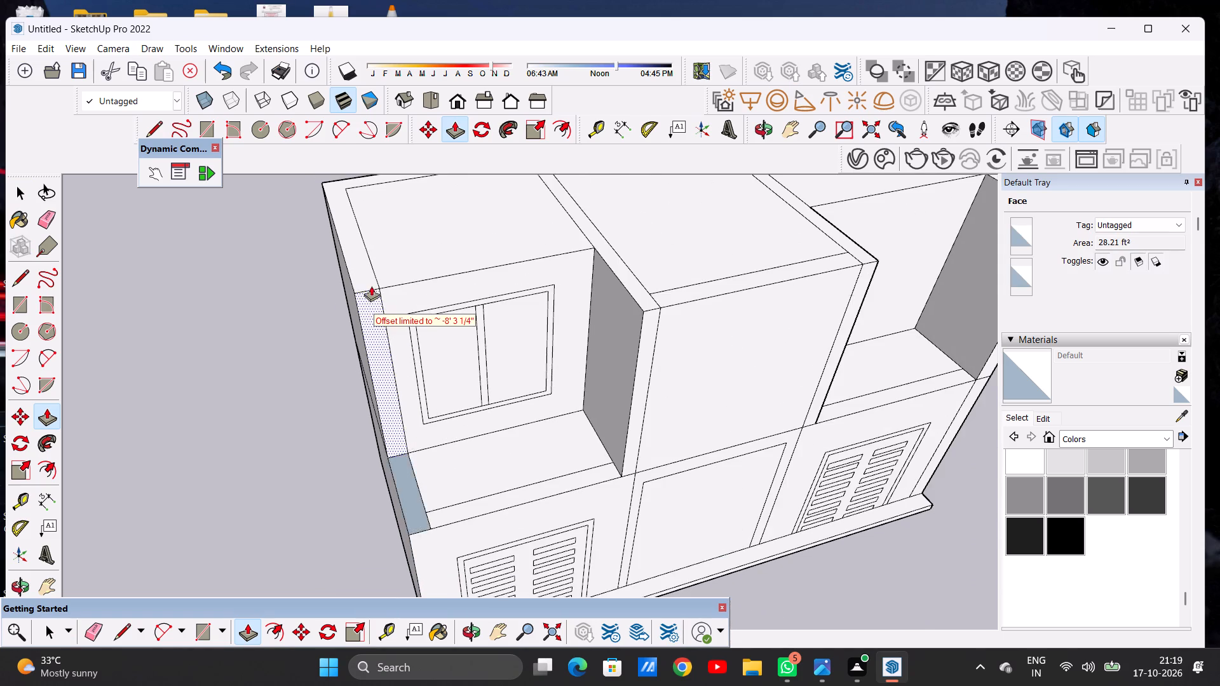
scroll(371, 286, up, 3)
click(382, 287)
key(space)
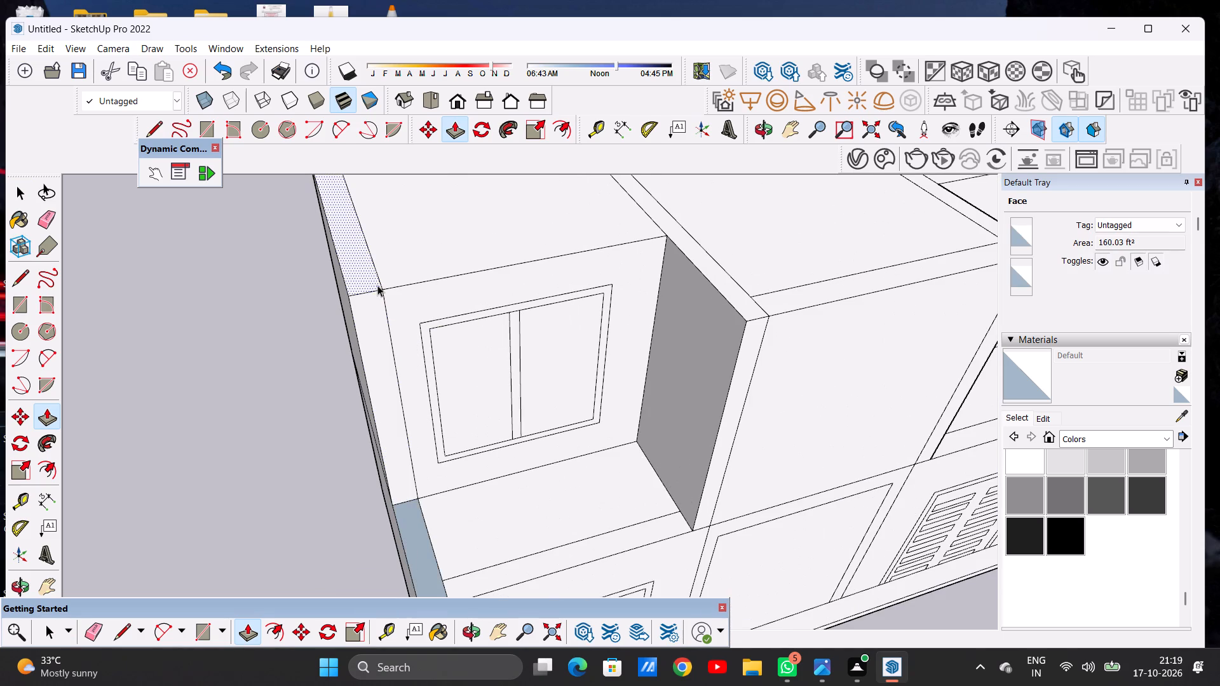
Examine the cut-back left side wall and the open floor strip beside the left bay.
scroll(427, 363, down, 6)
middle_drag(485, 426, 389, 403)
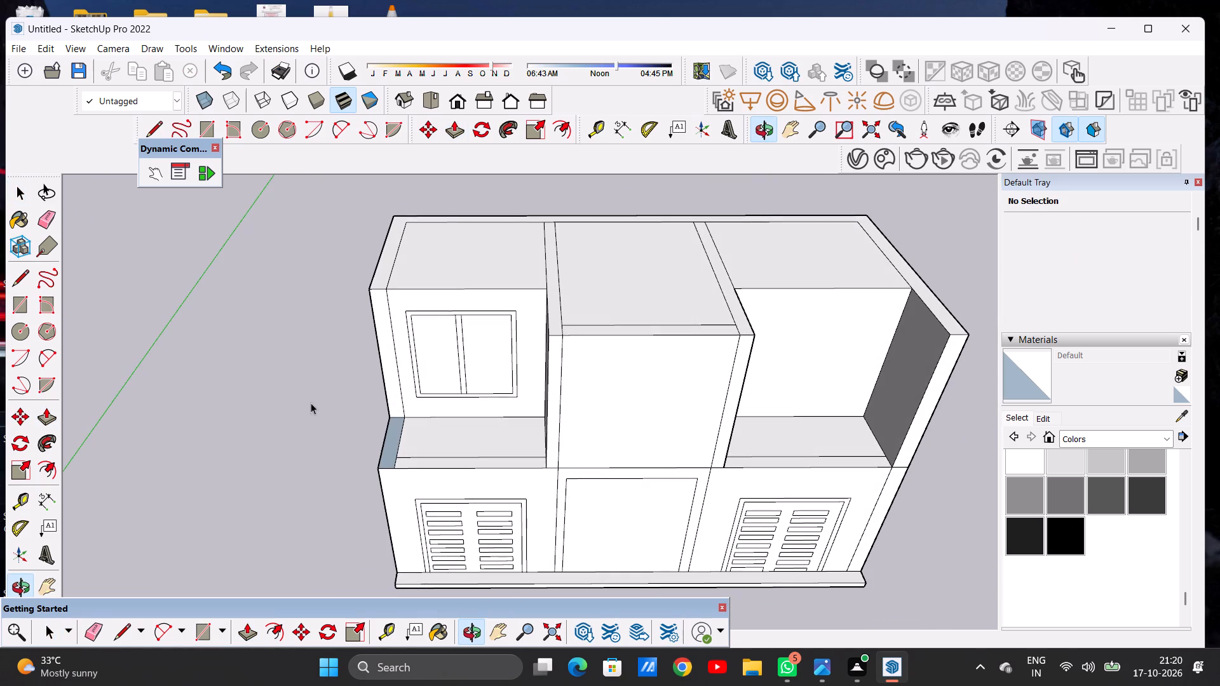
click(311, 403)
middle_drag(480, 389, 480, 313)
scroll(509, 418, down, 4)
middle_drag(456, 419, 482, 469)
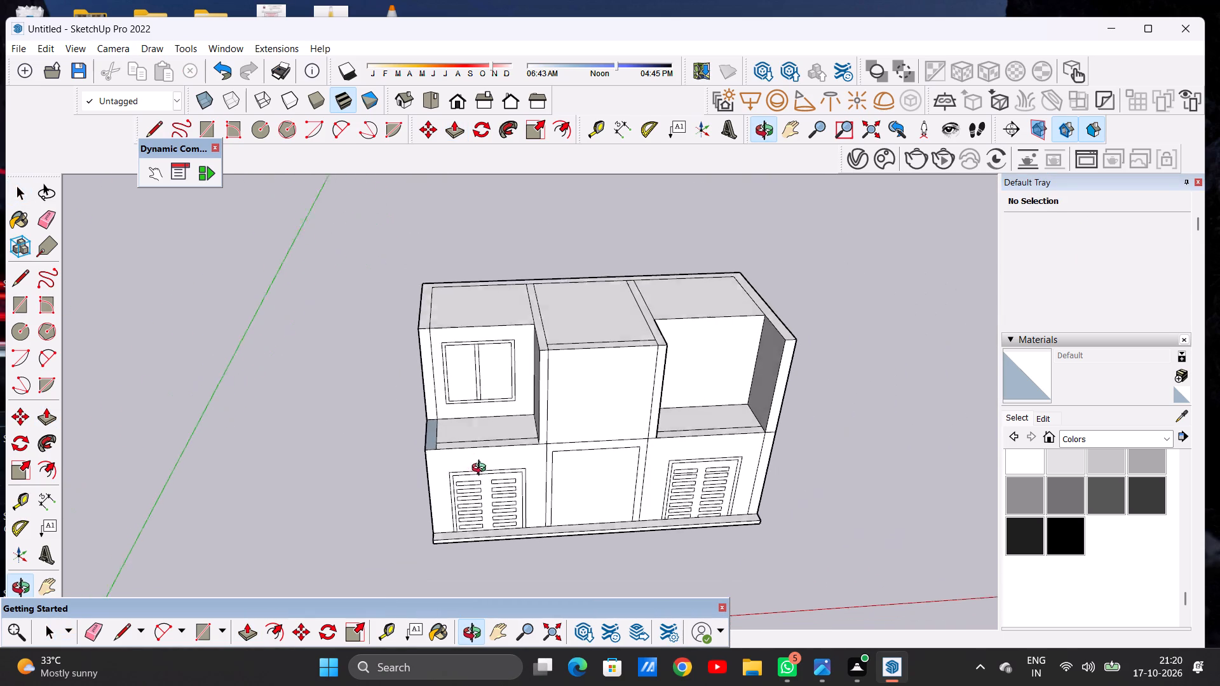
middle_drag(482, 469, 484, 476)
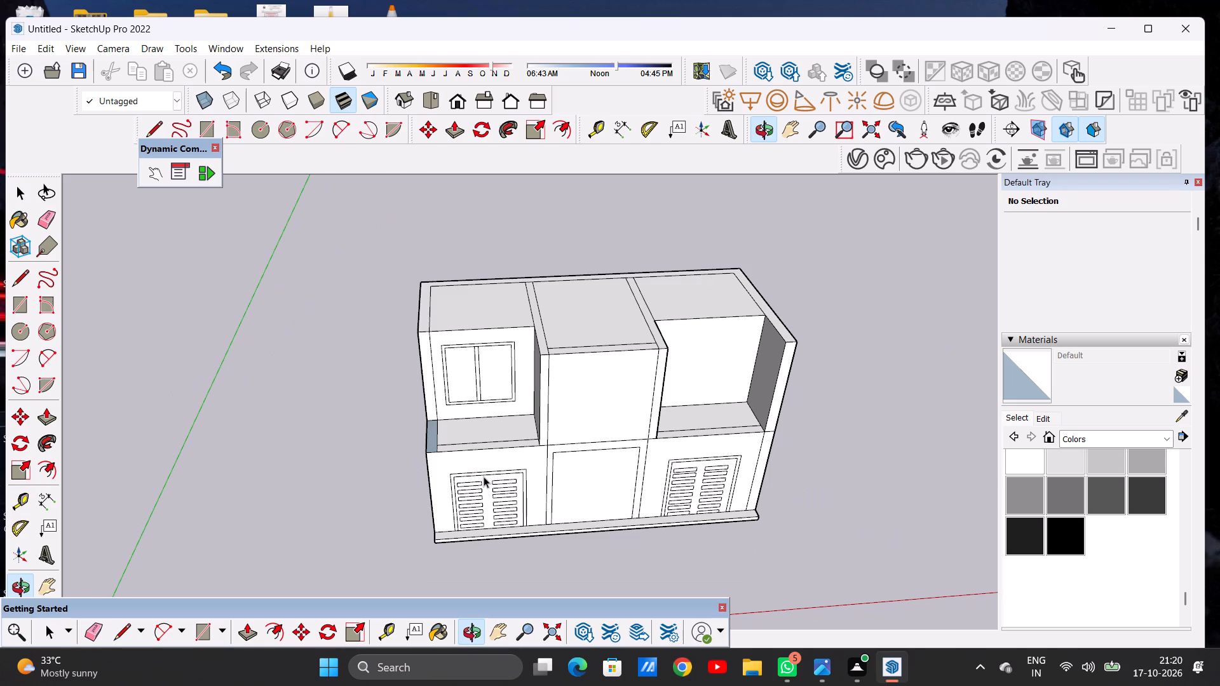
middle_drag(481, 445, 443, 447)
scroll(433, 384, up, 5)
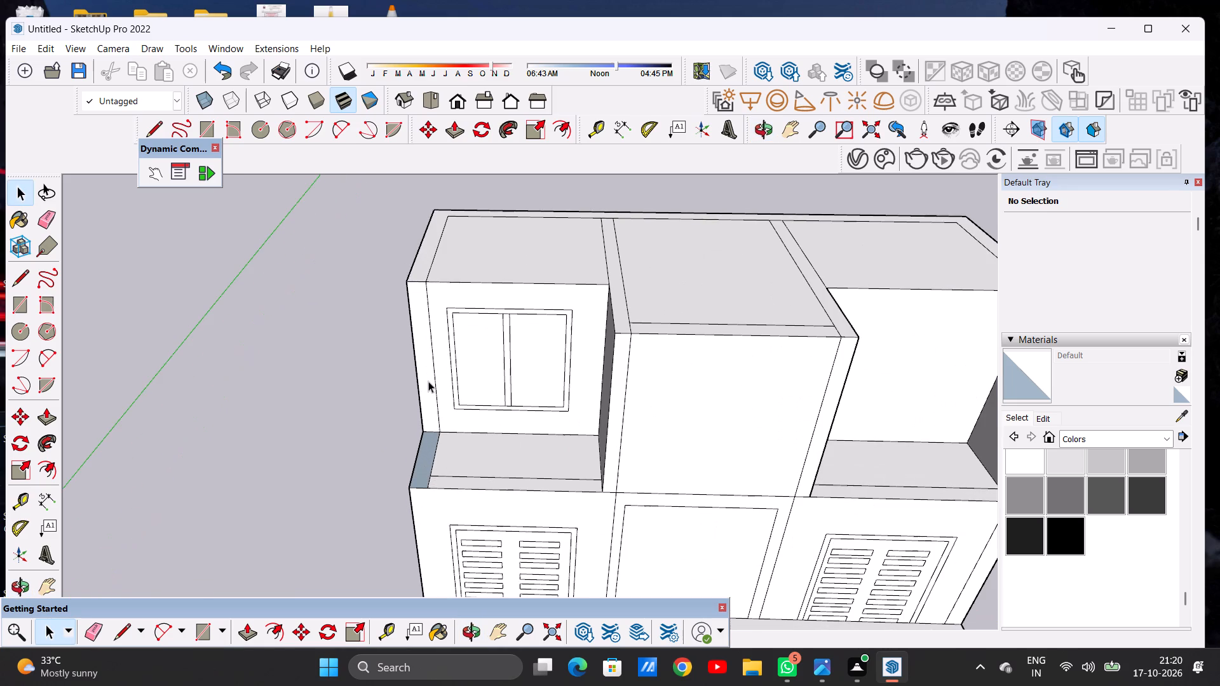
Push/Pull the floor strip along the left bay's outer side upward to form a low side parapet below the window's mid-height.
key(l)
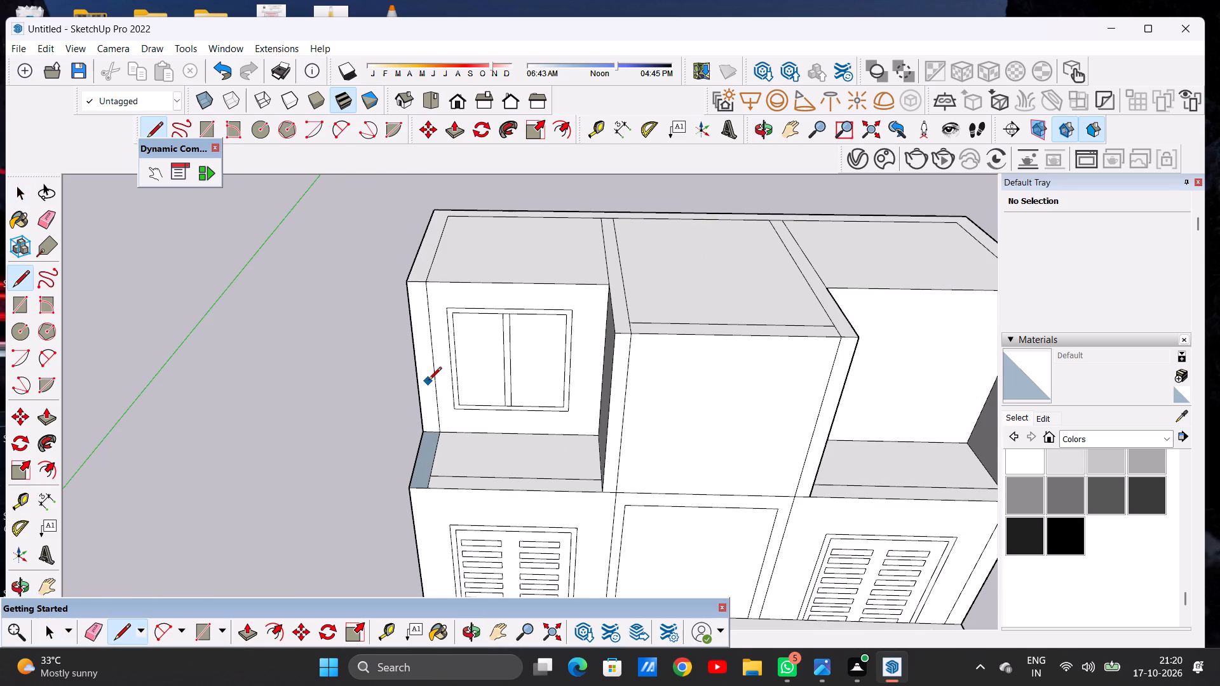
key(space)
text(P)
scroll(435, 396, down, 6)
middle_drag(397, 420, 582, 360)
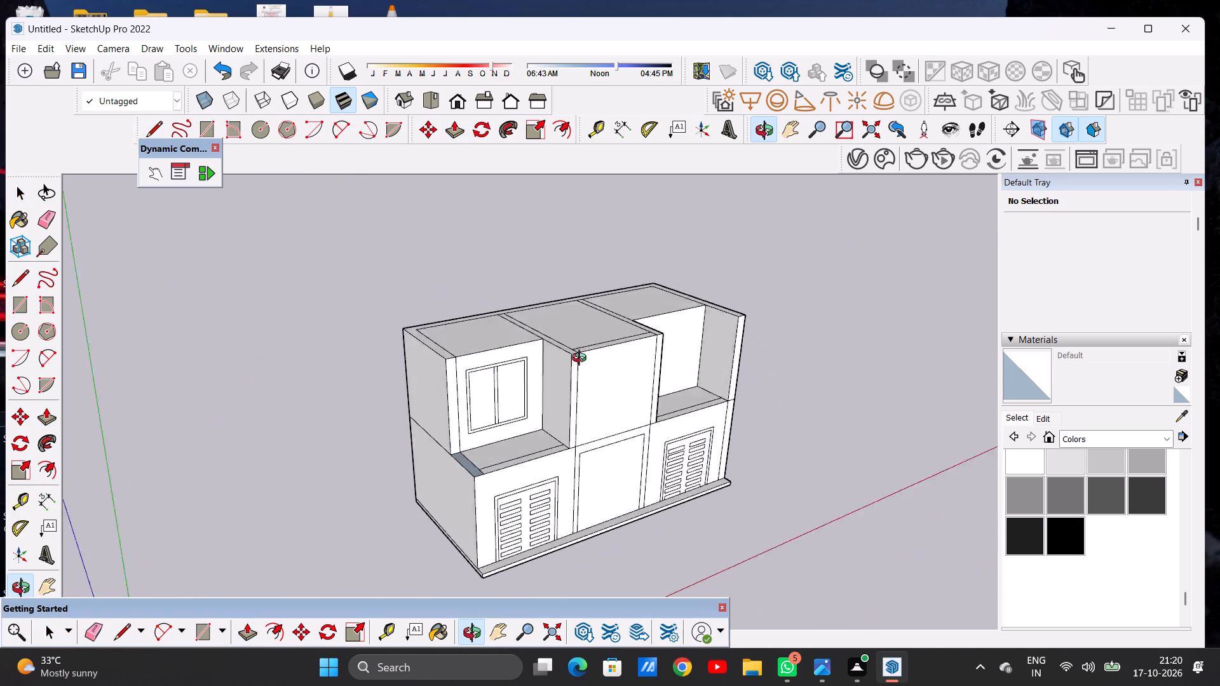
middle_drag(582, 360, 632, 345)
scroll(498, 476, up, 14)
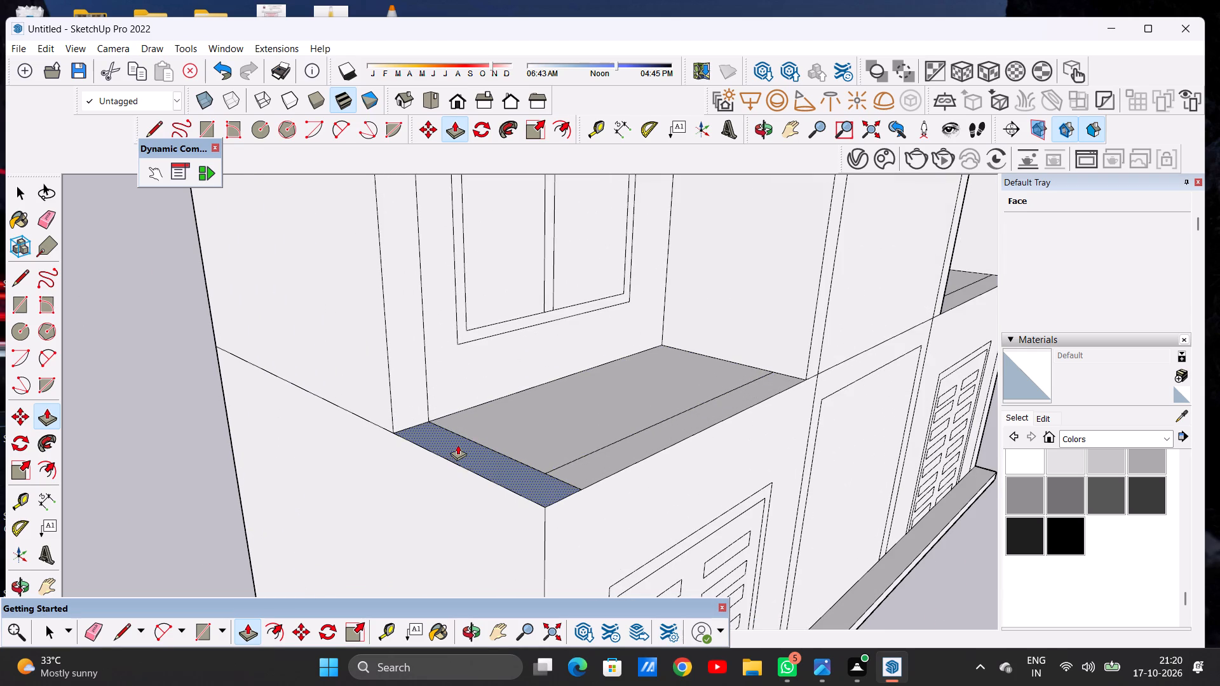
click(457, 445)
scroll(464, 393, down, 10)
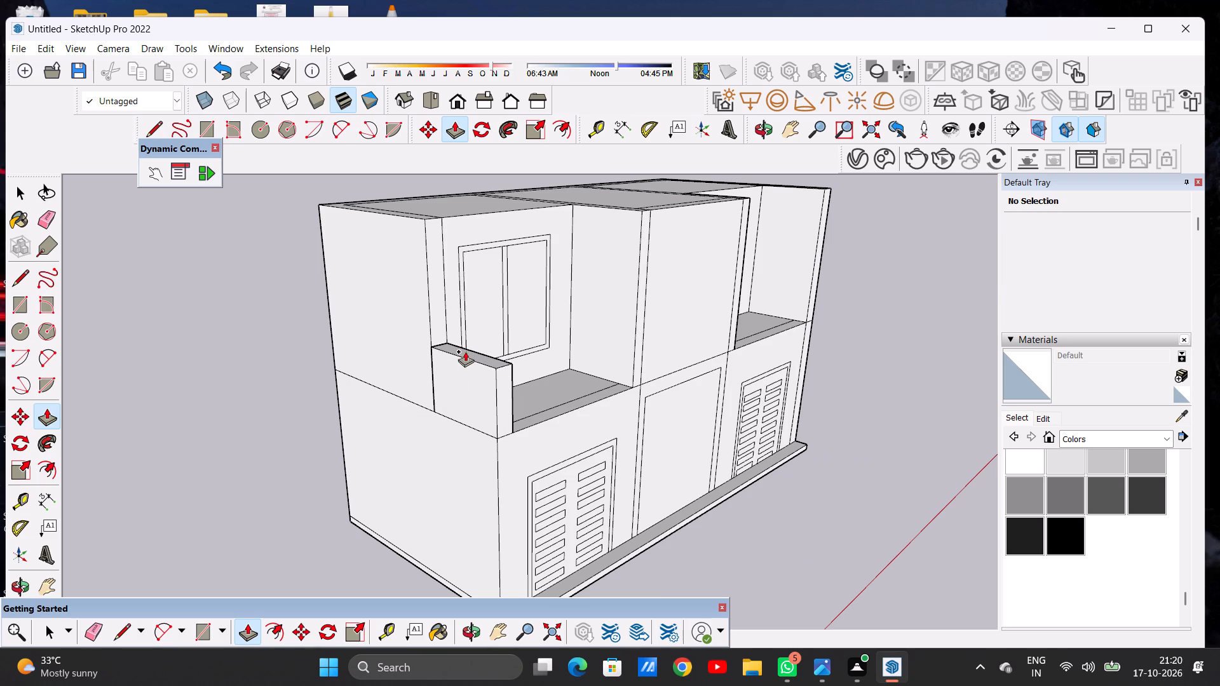
click(466, 339)
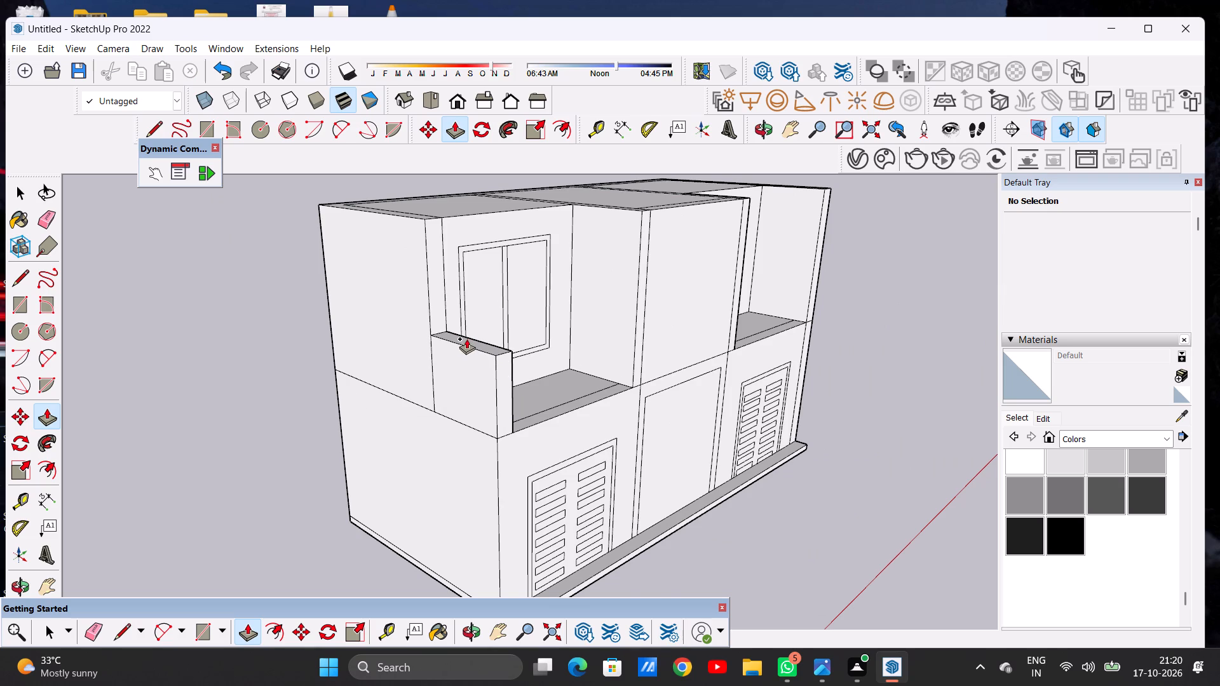
key(space)
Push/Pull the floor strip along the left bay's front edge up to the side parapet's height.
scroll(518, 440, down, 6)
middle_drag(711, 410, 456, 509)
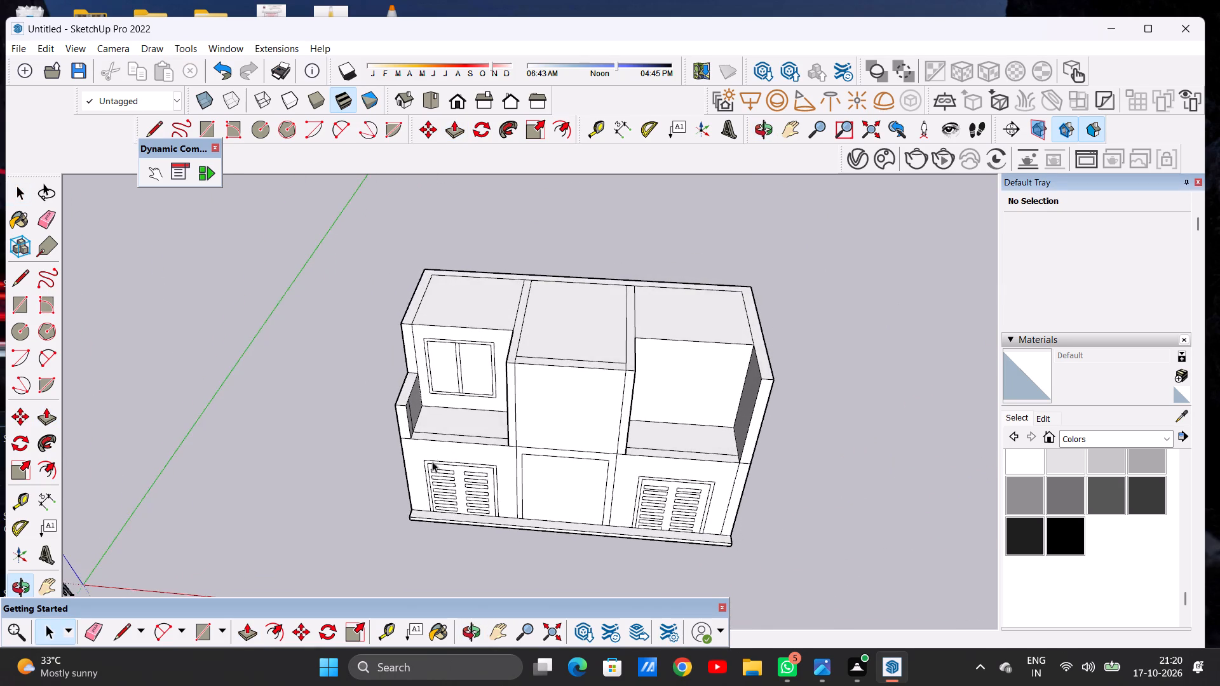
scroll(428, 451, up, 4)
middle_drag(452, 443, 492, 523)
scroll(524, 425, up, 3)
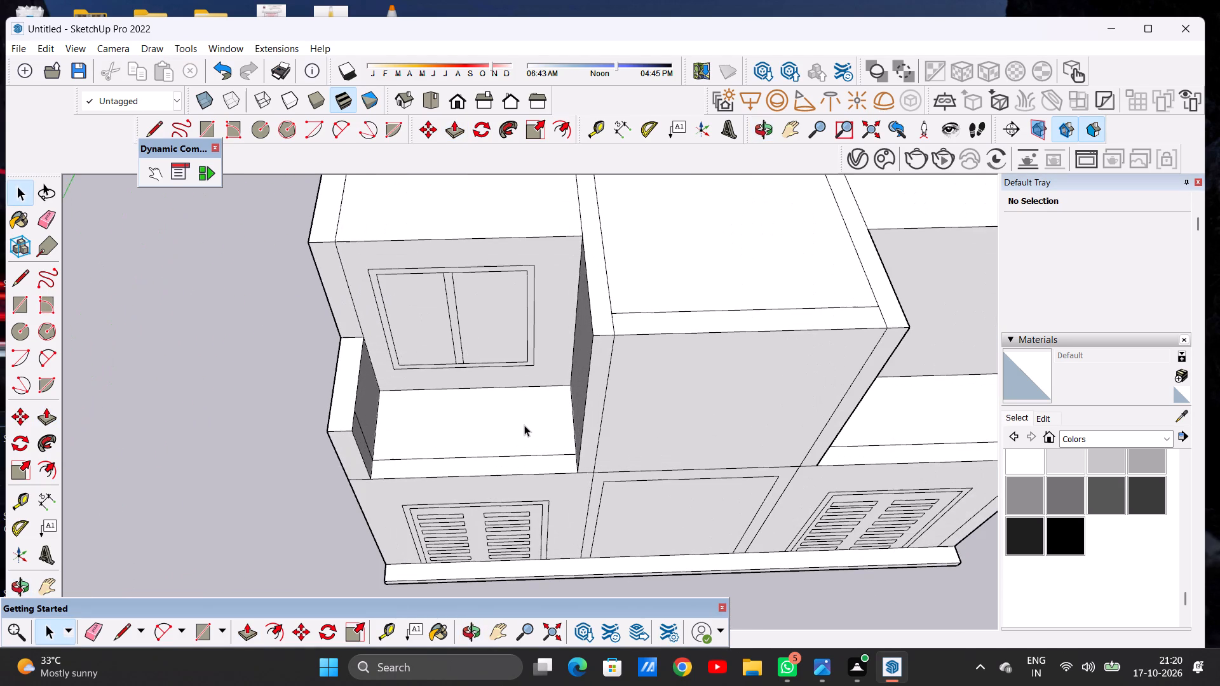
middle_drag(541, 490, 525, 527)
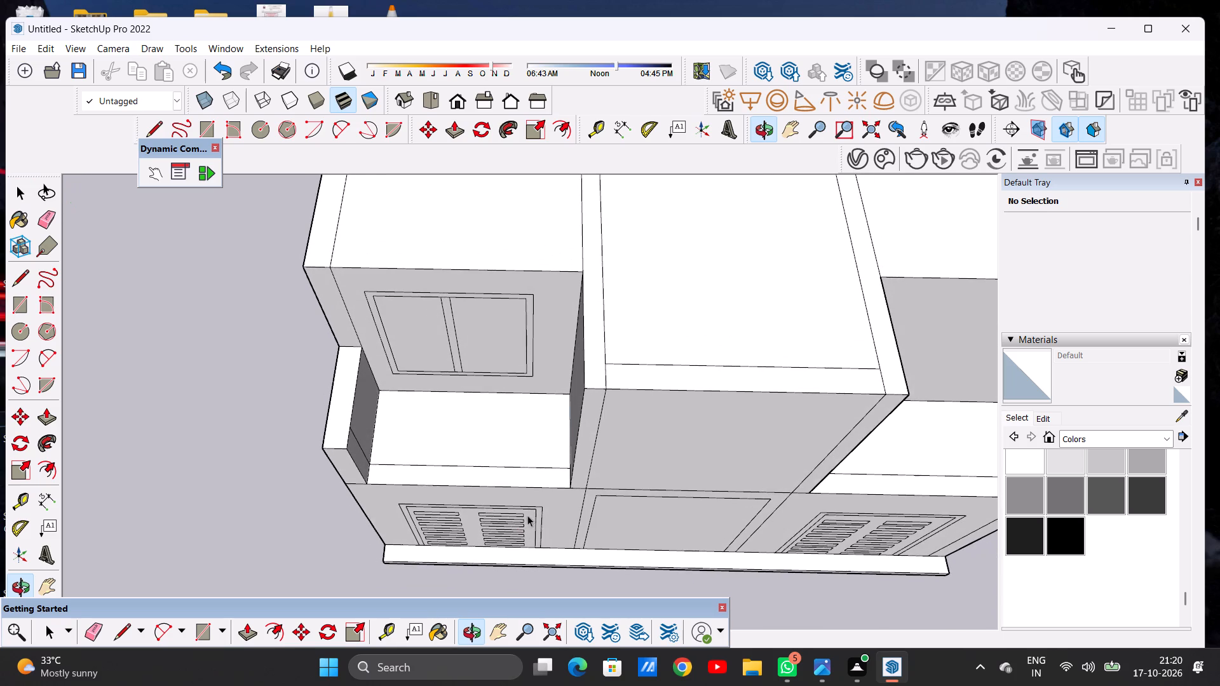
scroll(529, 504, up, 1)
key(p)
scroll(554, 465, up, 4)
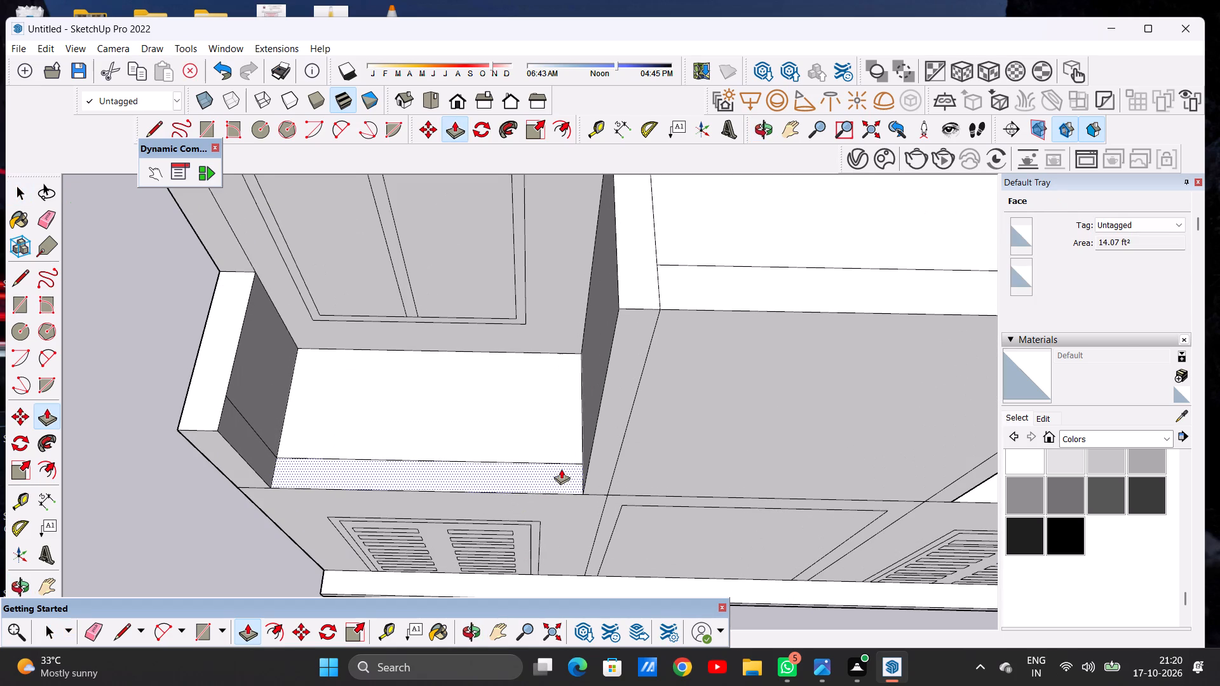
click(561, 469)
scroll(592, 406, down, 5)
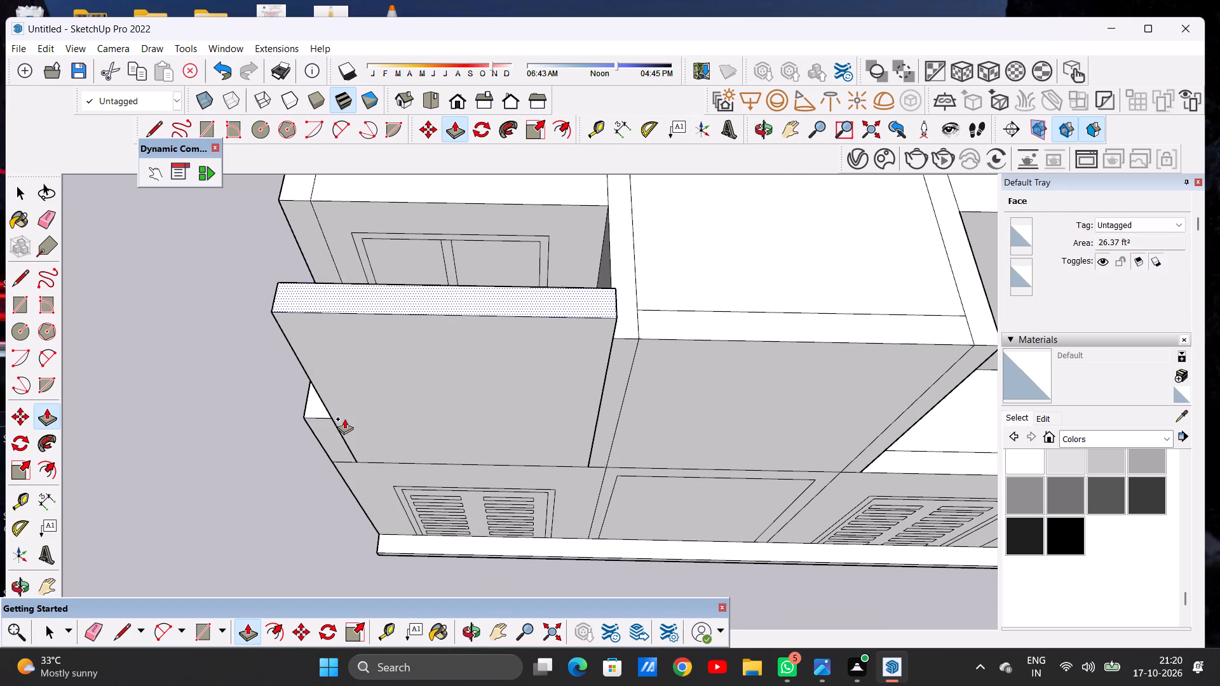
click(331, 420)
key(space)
Examine the left bay's front parapet against the whole elevation from the front and from above.
scroll(400, 440, down, 7)
middle_drag(402, 452, 400, 417)
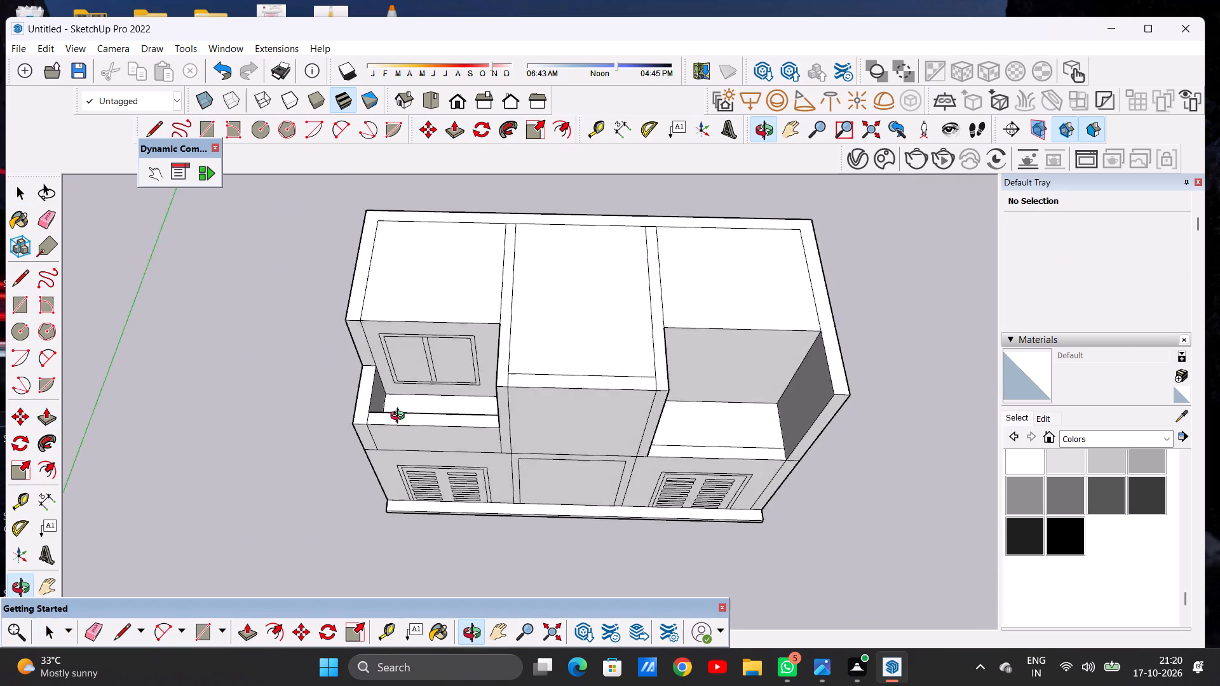
middle_drag(400, 417, 408, 331)
scroll(387, 384, up, 5)
scroll(387, 386, down, 2)
middle_drag(393, 419, 405, 337)
scroll(384, 388, up, 1)
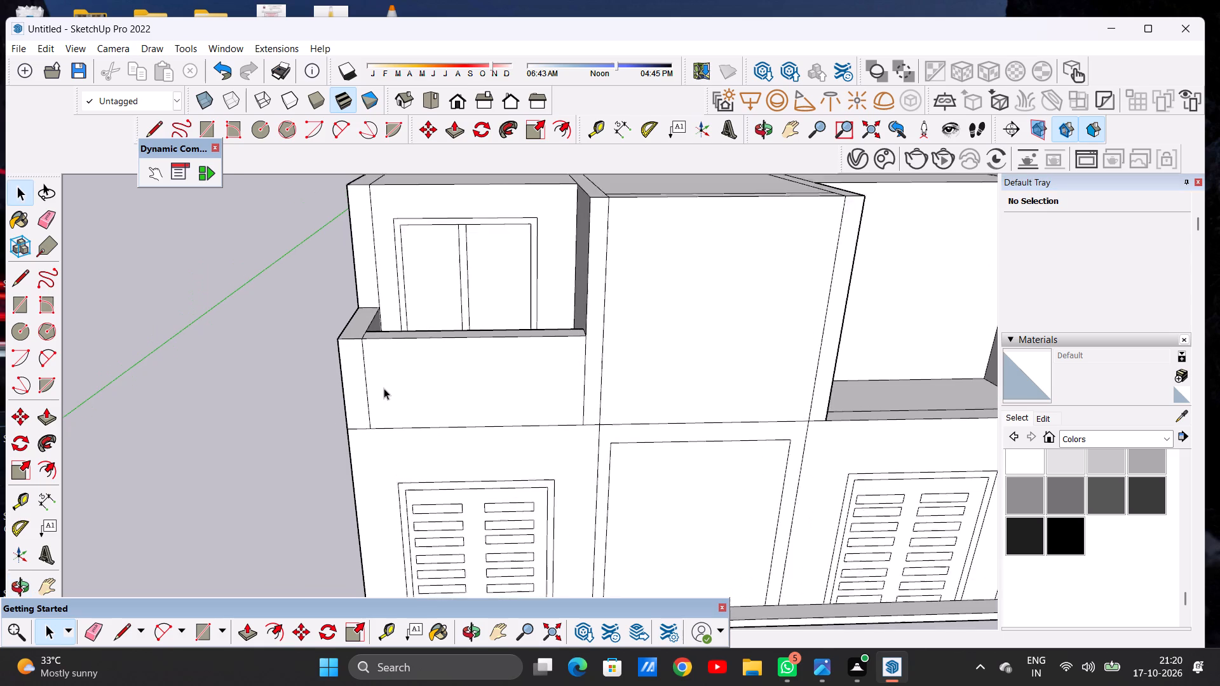
scroll(384, 388, up, 1)
scroll(374, 396, down, 5)
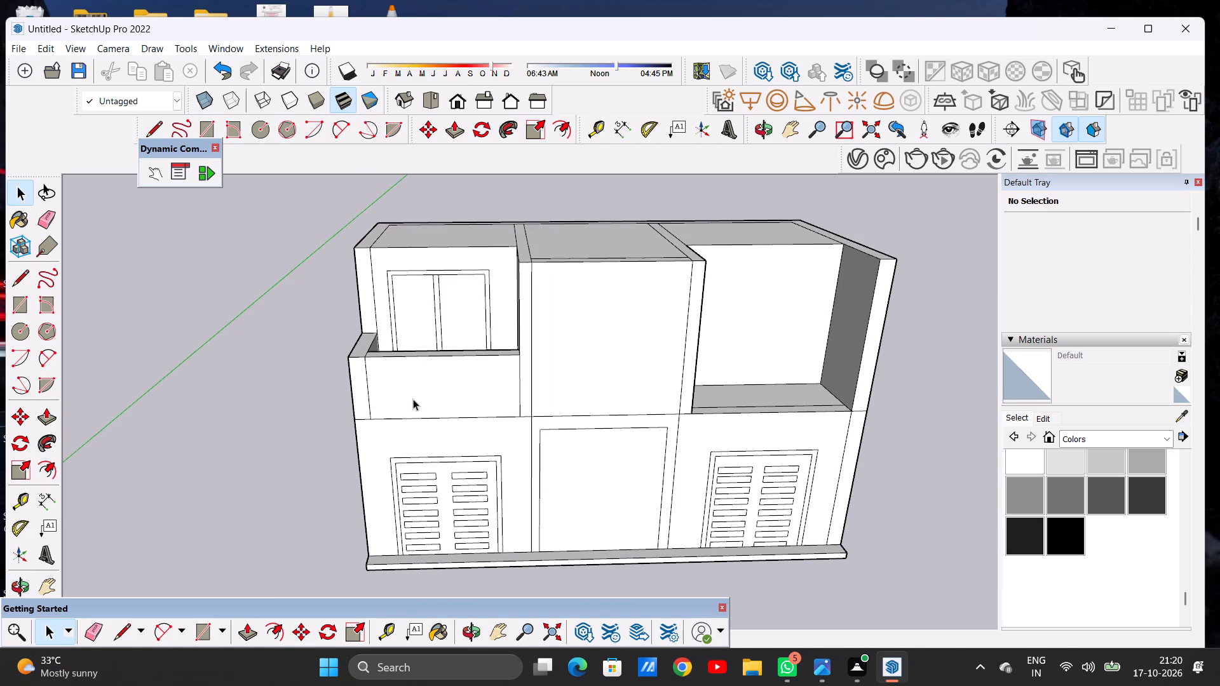
scroll(470, 379, down, 3)
scroll(444, 392, up, 6)
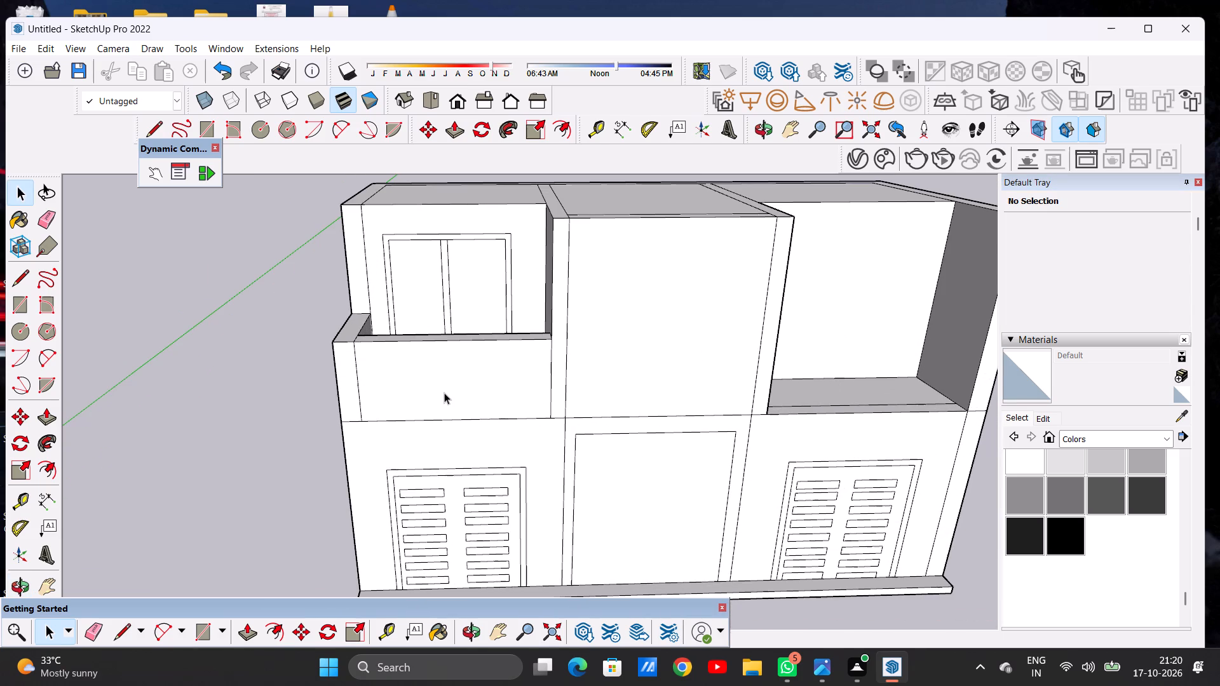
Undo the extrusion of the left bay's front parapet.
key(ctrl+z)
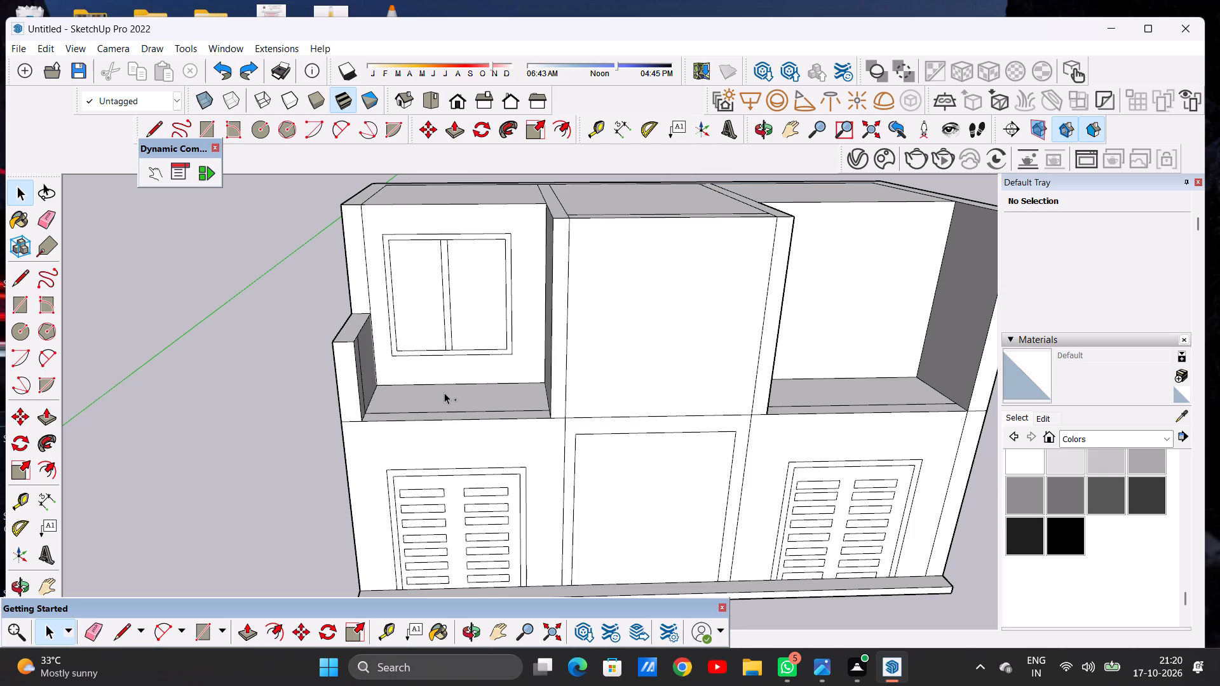
Push/Pull the left bay's front floor strip up slightly to form a low curb between the side walls.
middle_drag(482, 393, 477, 475)
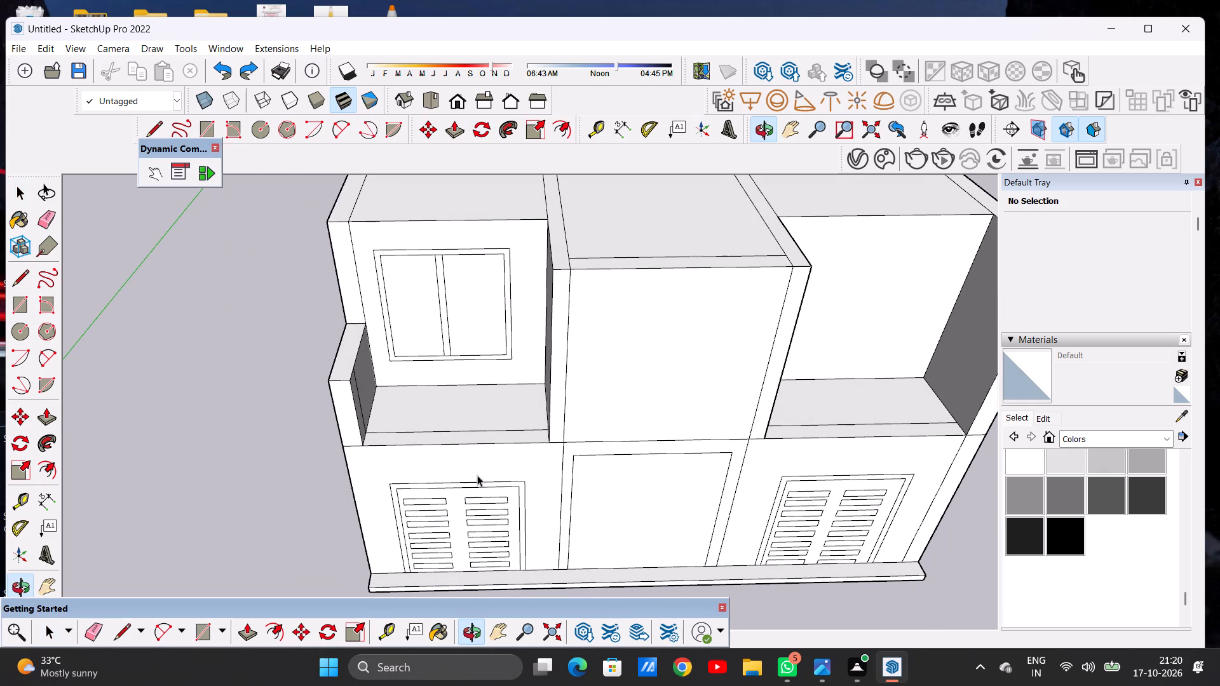
key(p)
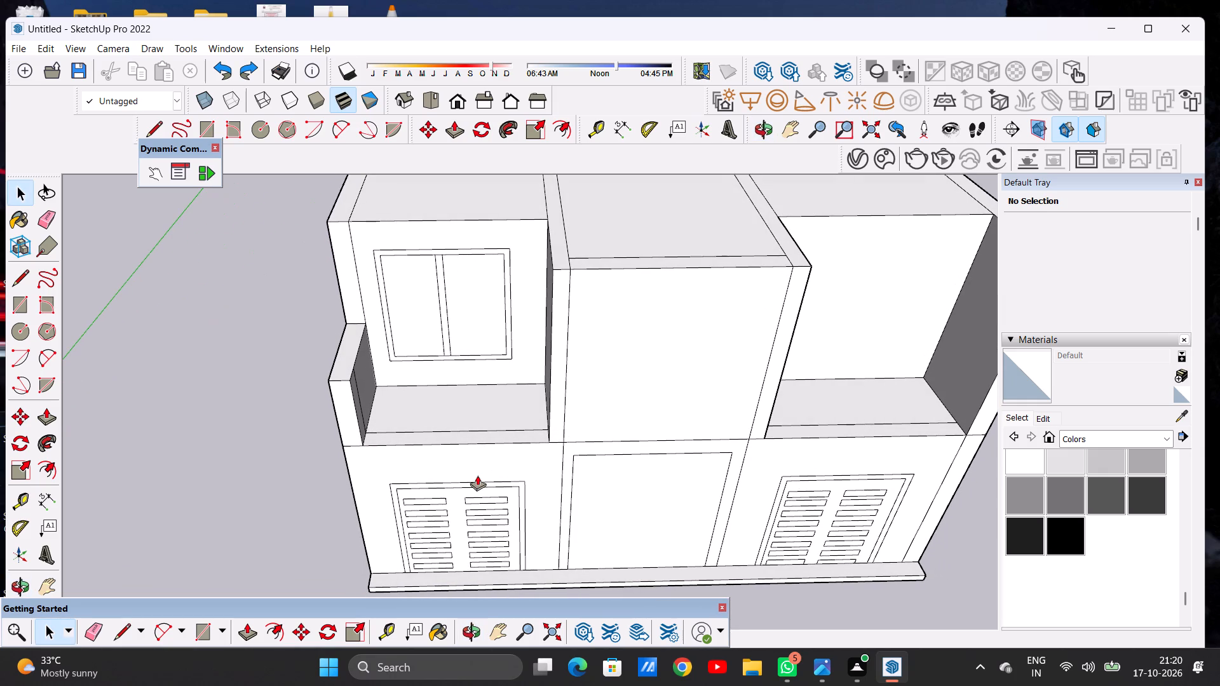
scroll(375, 431, up, 9)
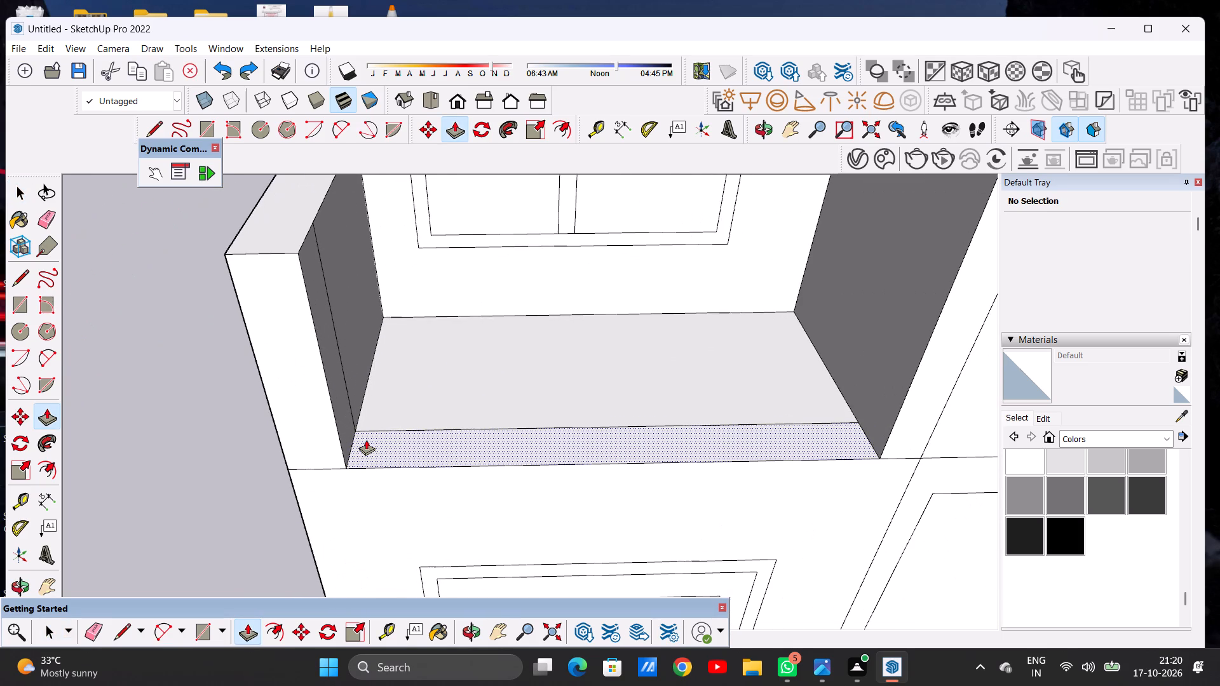
scroll(366, 440, up, 1)
click(366, 440)
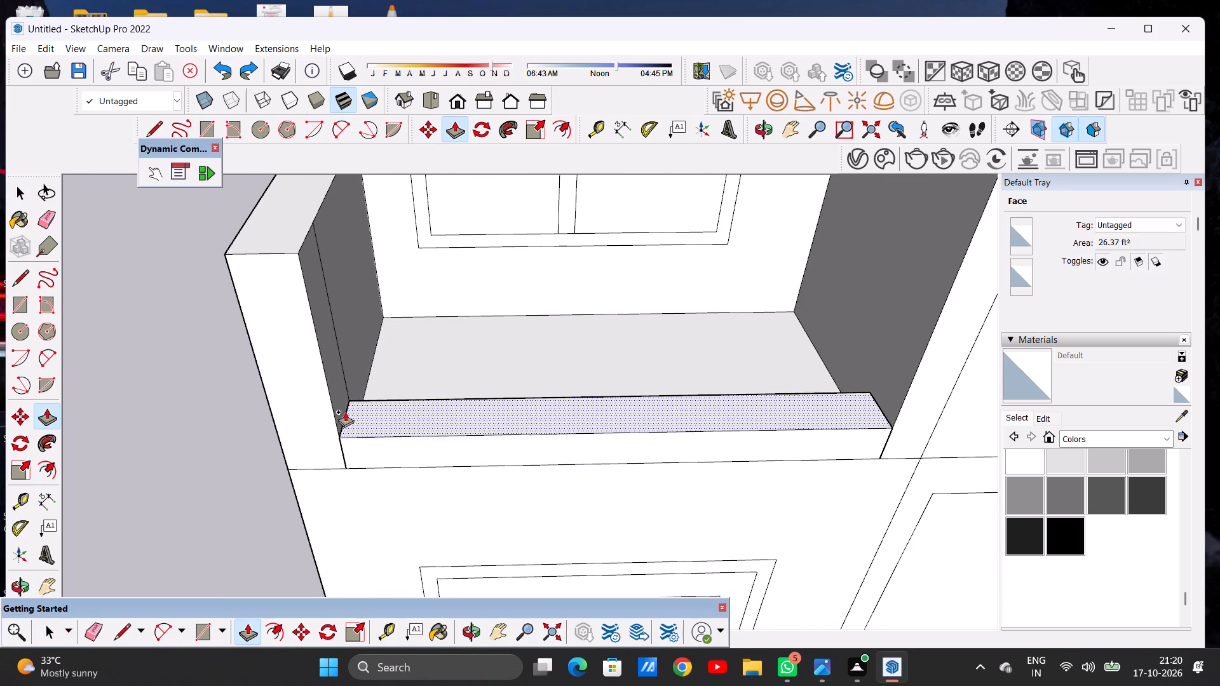
click(359, 407)
key(space)
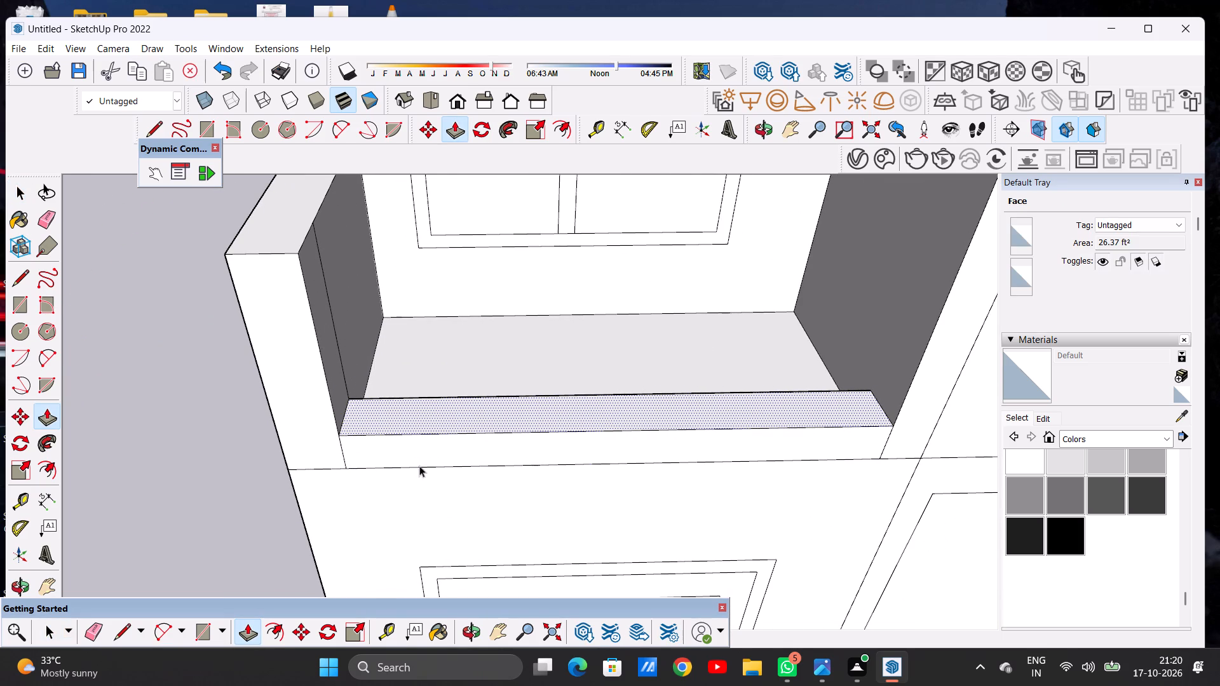
Draw a line along the full length of the low curb's top face, close to and parallel with its front edge.
scroll(440, 503, down, 8)
middle_drag(440, 496, 442, 461)
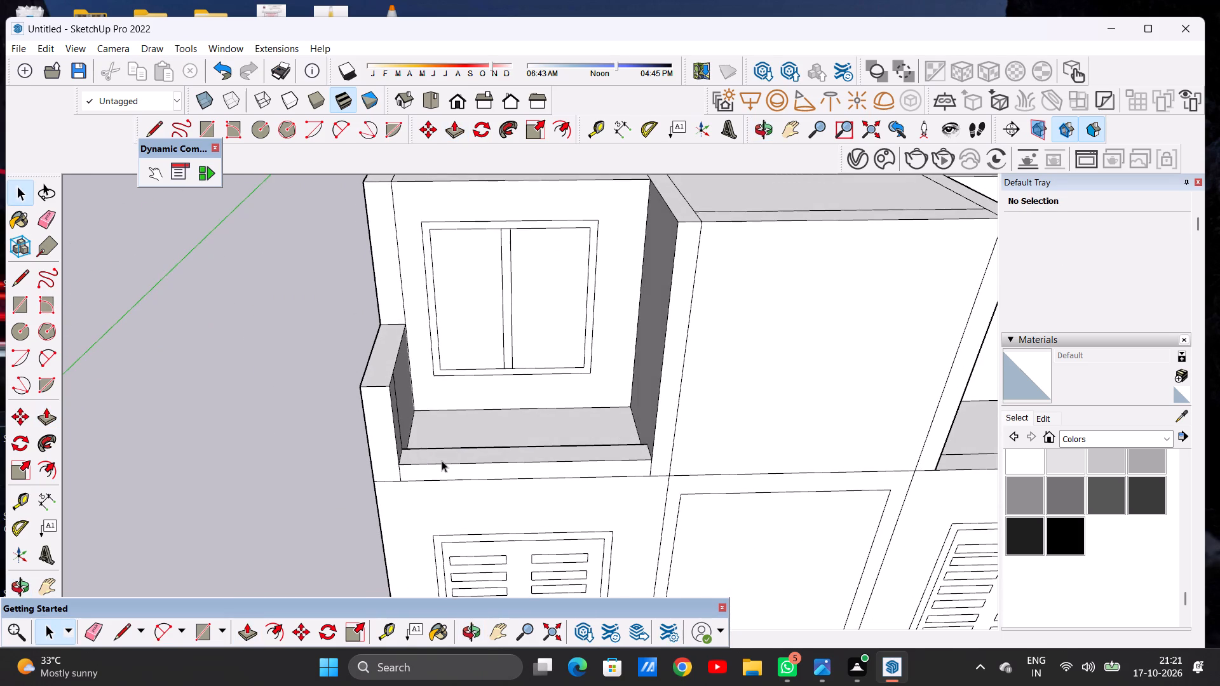
key(p)
key(space)
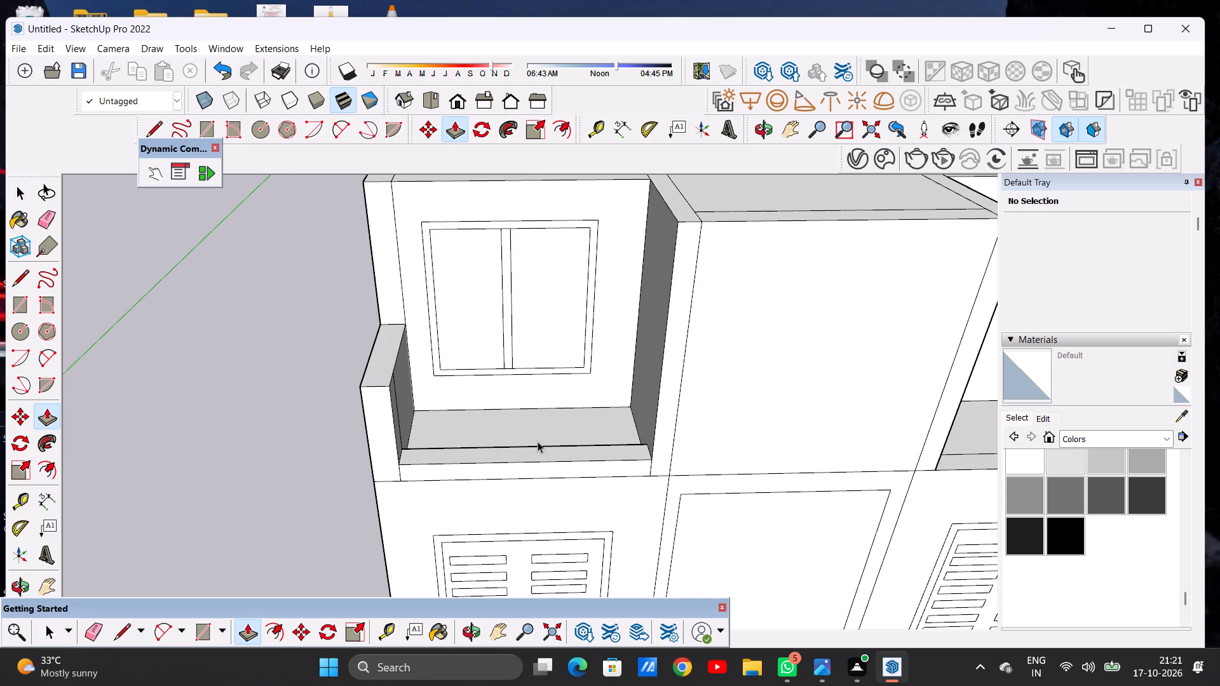
scroll(546, 439, down, 1)
middle_drag(538, 466, 525, 560)
scroll(617, 475, up, 5)
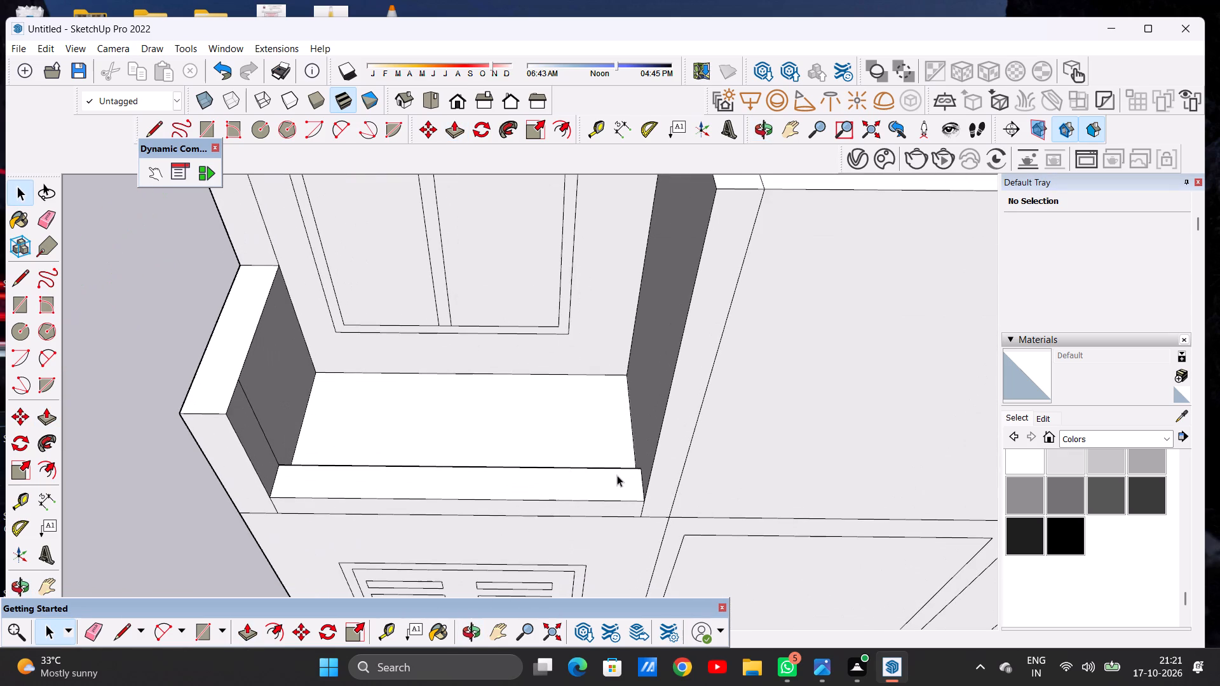
key(l)
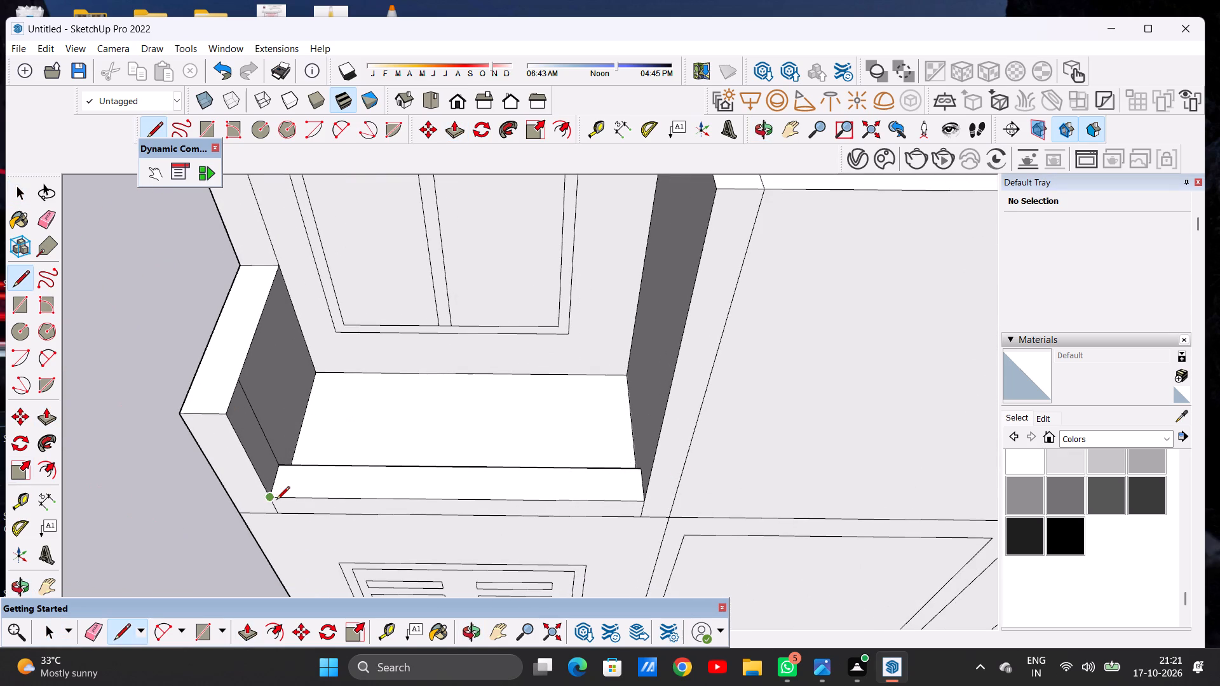
scroll(277, 491, up, 8)
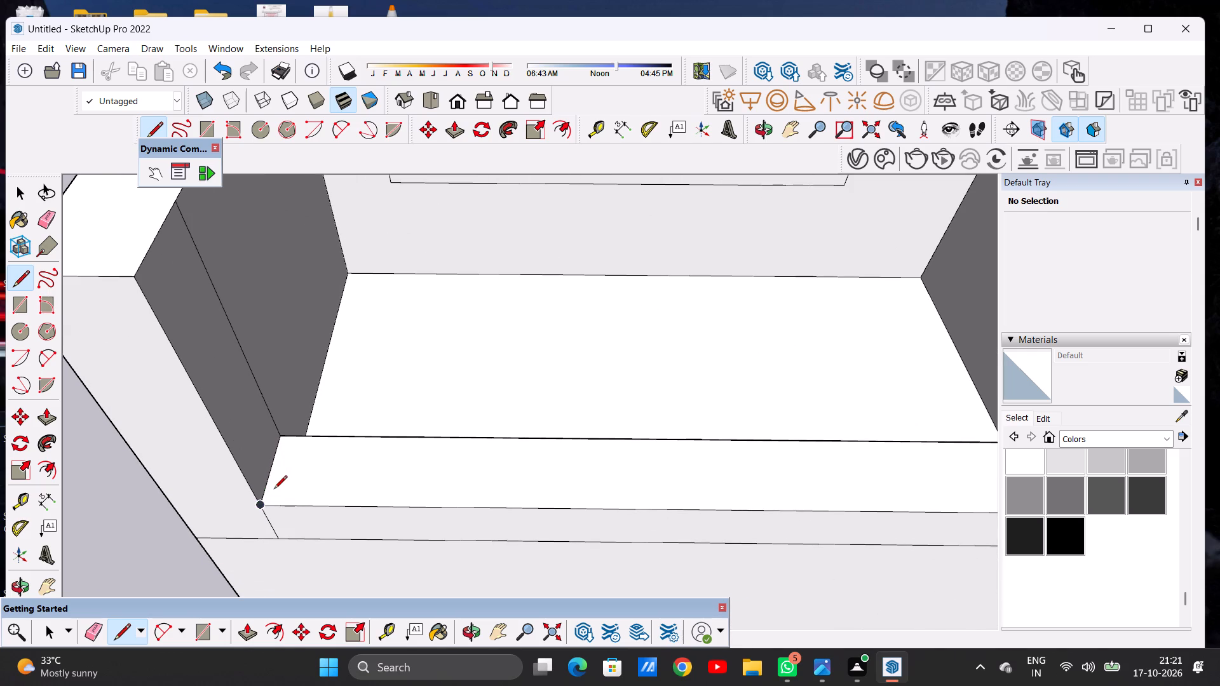
click(267, 487)
scroll(407, 475, down, 7)
scroll(649, 459, up, 3)
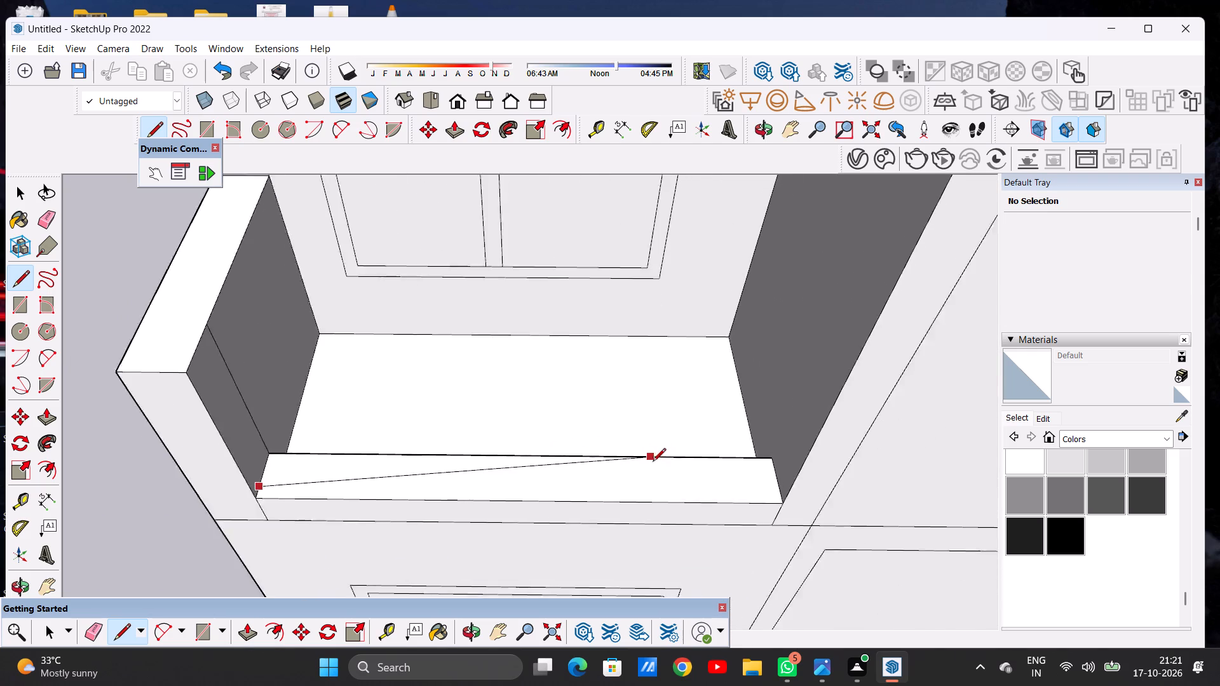
scroll(653, 462, up, 2)
click(827, 504)
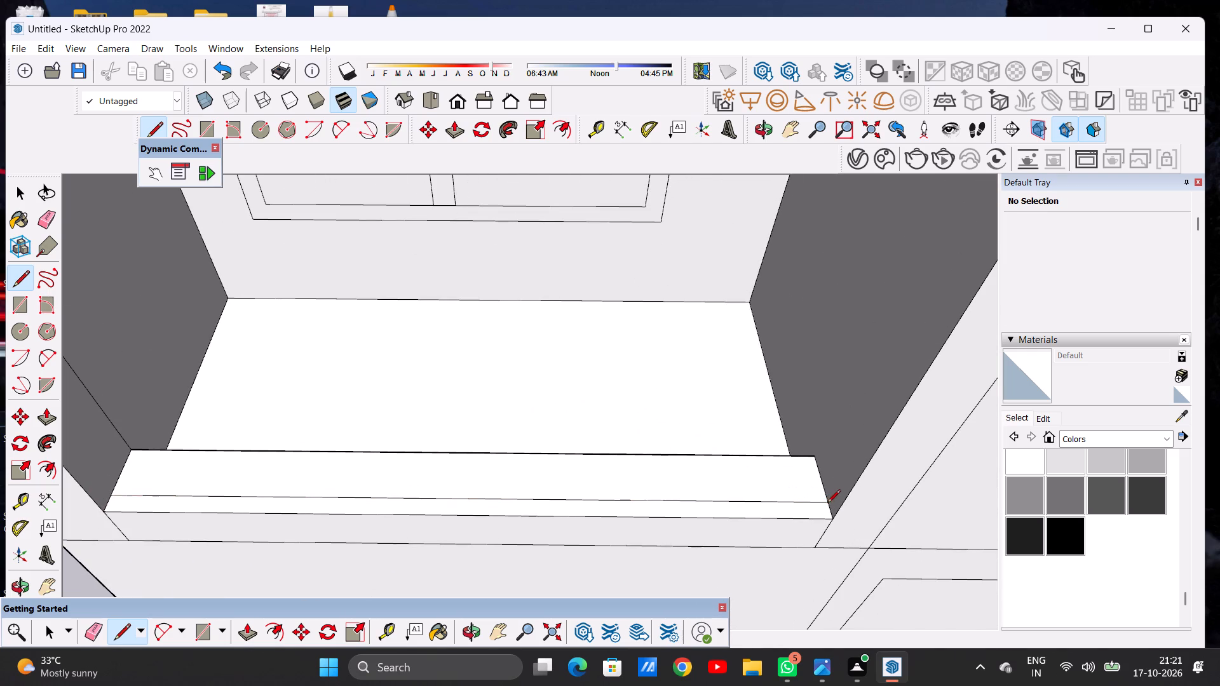
key(space)
Push/Pull the wider rear strip of the curb's top up to the side parapet's top, leaving a narrow ledge in front.
scroll(615, 519, down, 8)
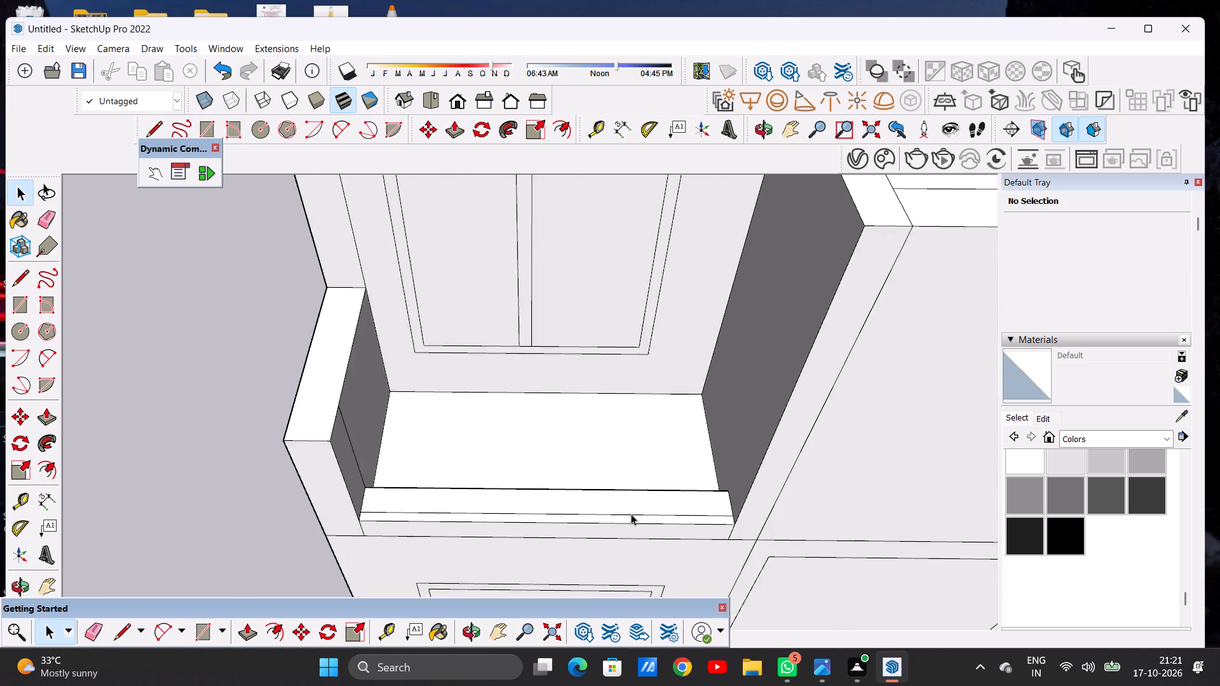
scroll(631, 514, down, 3)
middle_drag(431, 553, 482, 481)
scroll(501, 485, up, 7)
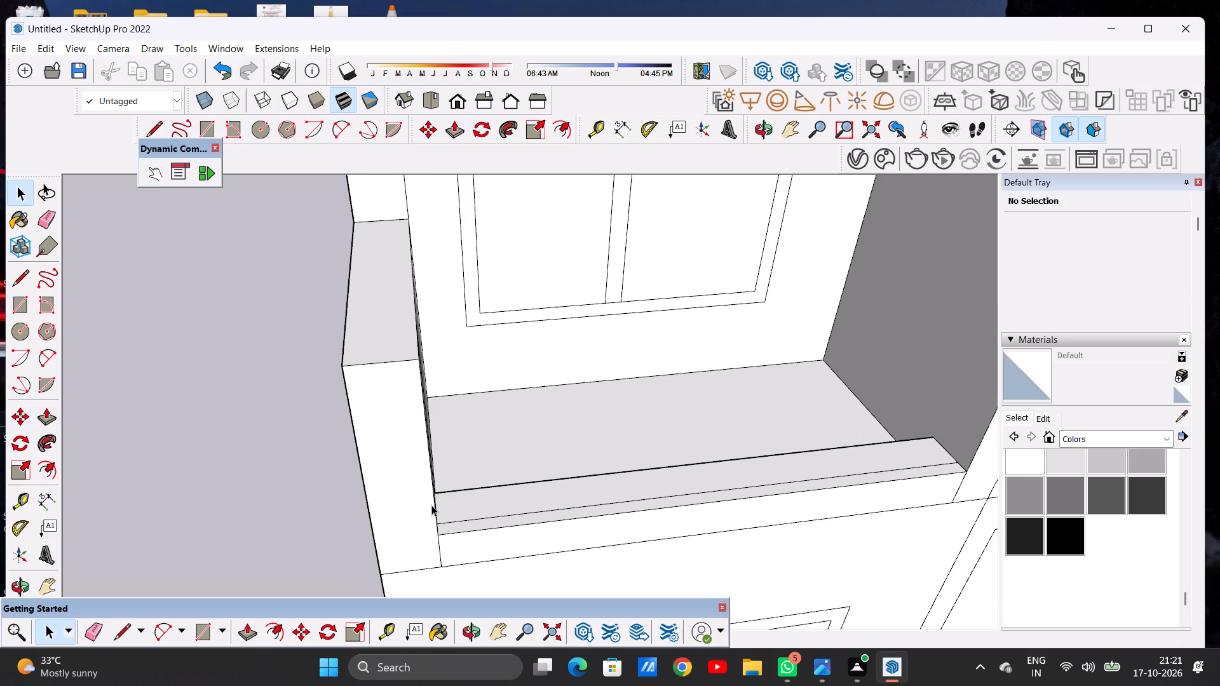
key(p)
scroll(470, 496, up, 4)
click(470, 496)
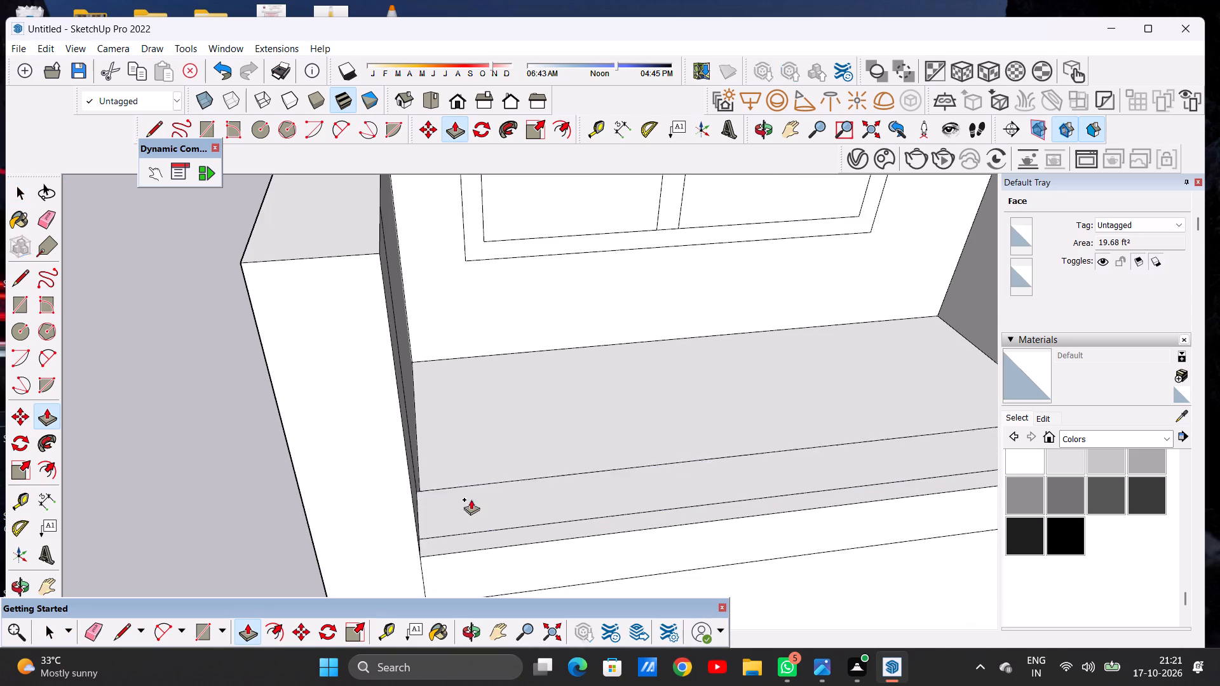
click(460, 506)
scroll(468, 455, down, 3)
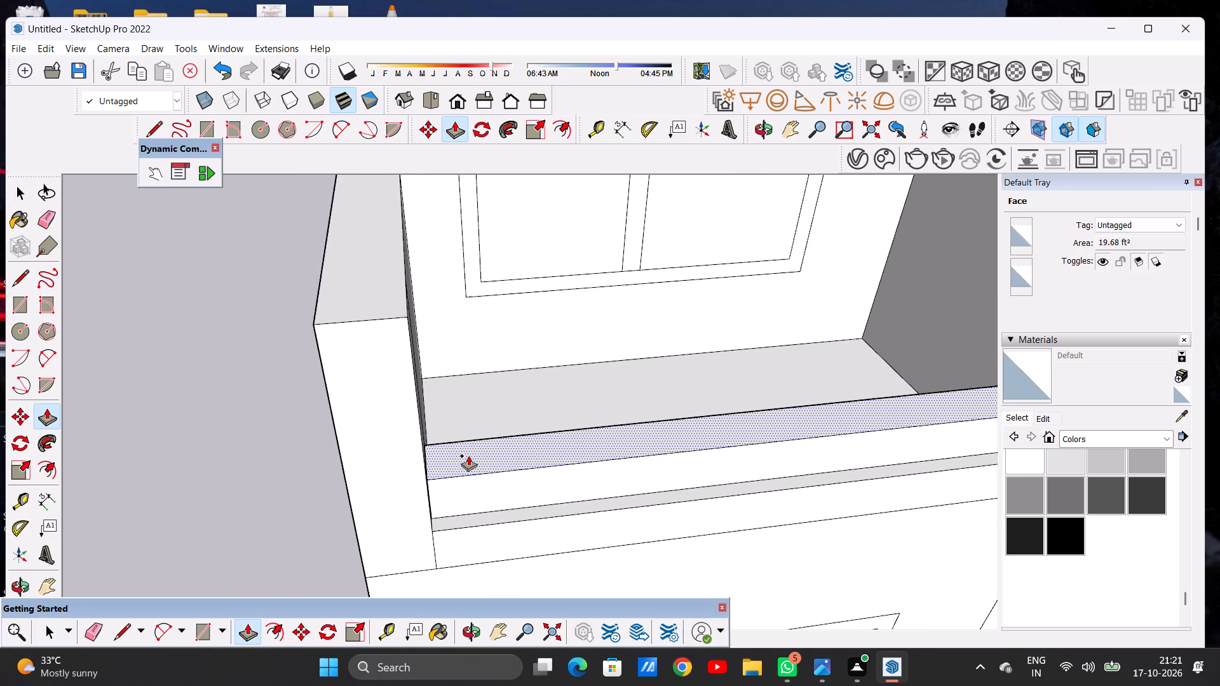
scroll(468, 455, down, 8)
middle_drag(510, 436, 431, 377)
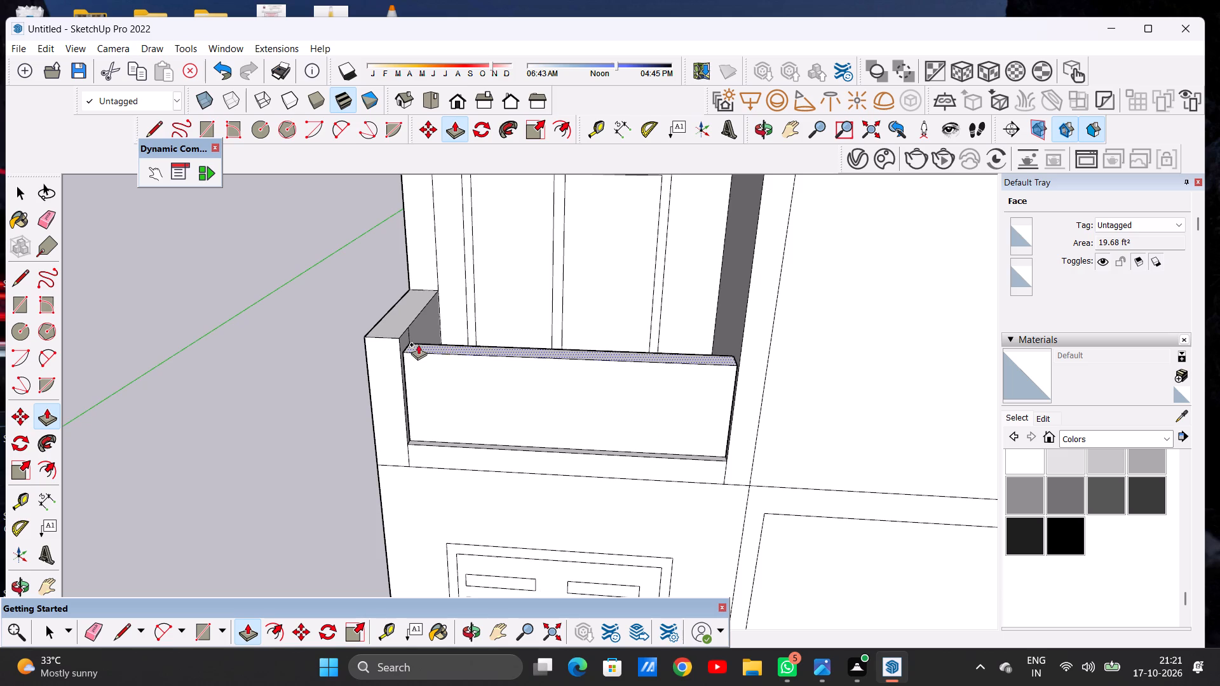
click(401, 340)
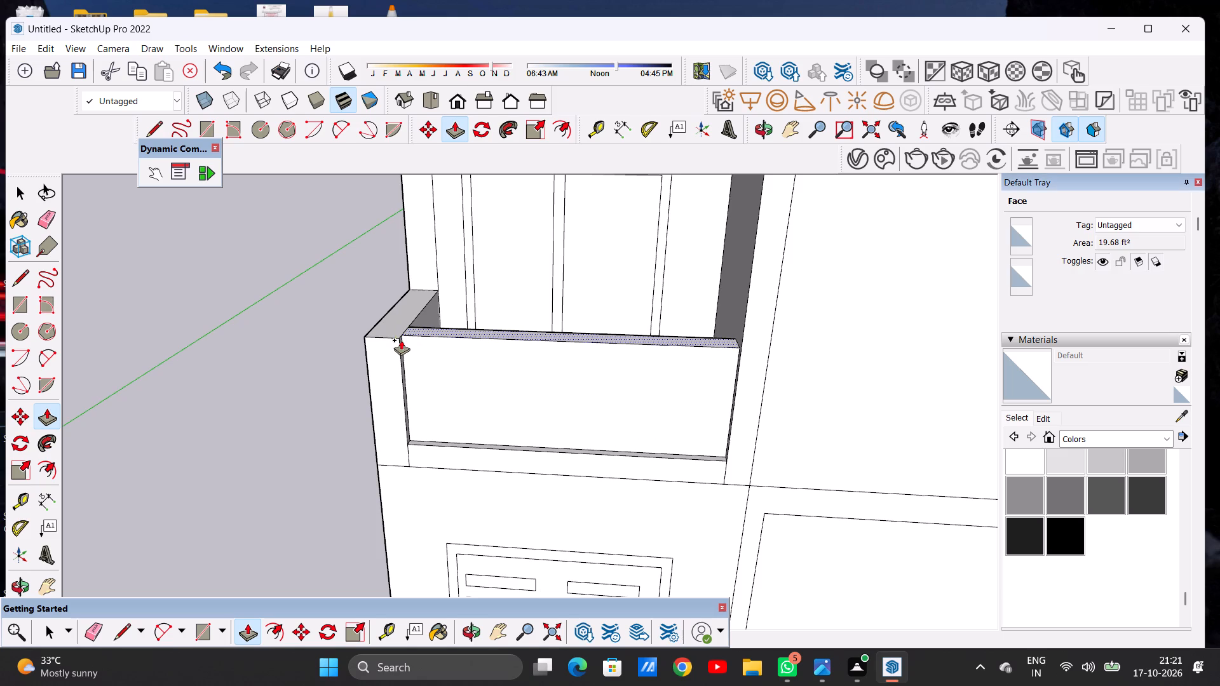
key(space)
scroll(468, 467, down, 9)
middle_drag(496, 452, 512, 377)
scroll(472, 475, up, 12)
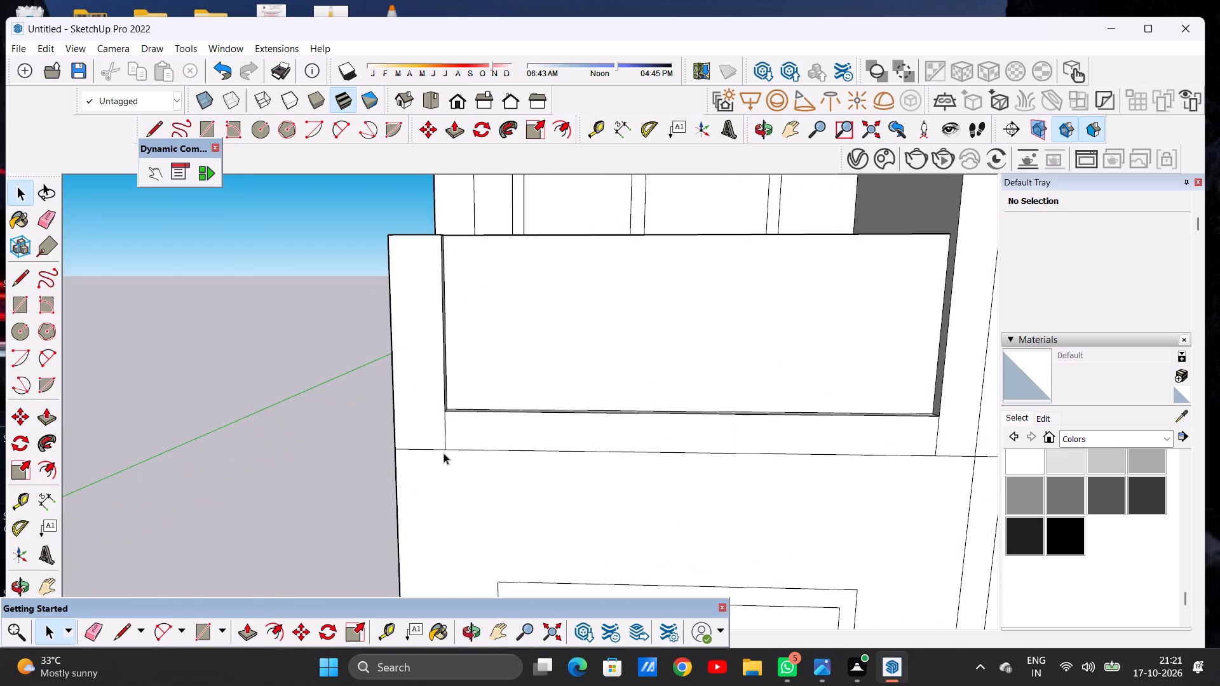
Erase the short vertical edge below the outer lower corner of the left bay's front parapet.
key(e)
scroll(447, 442, up, 5)
drag(438, 427, 444, 427)
key(space)
scroll(422, 459, down, 17)
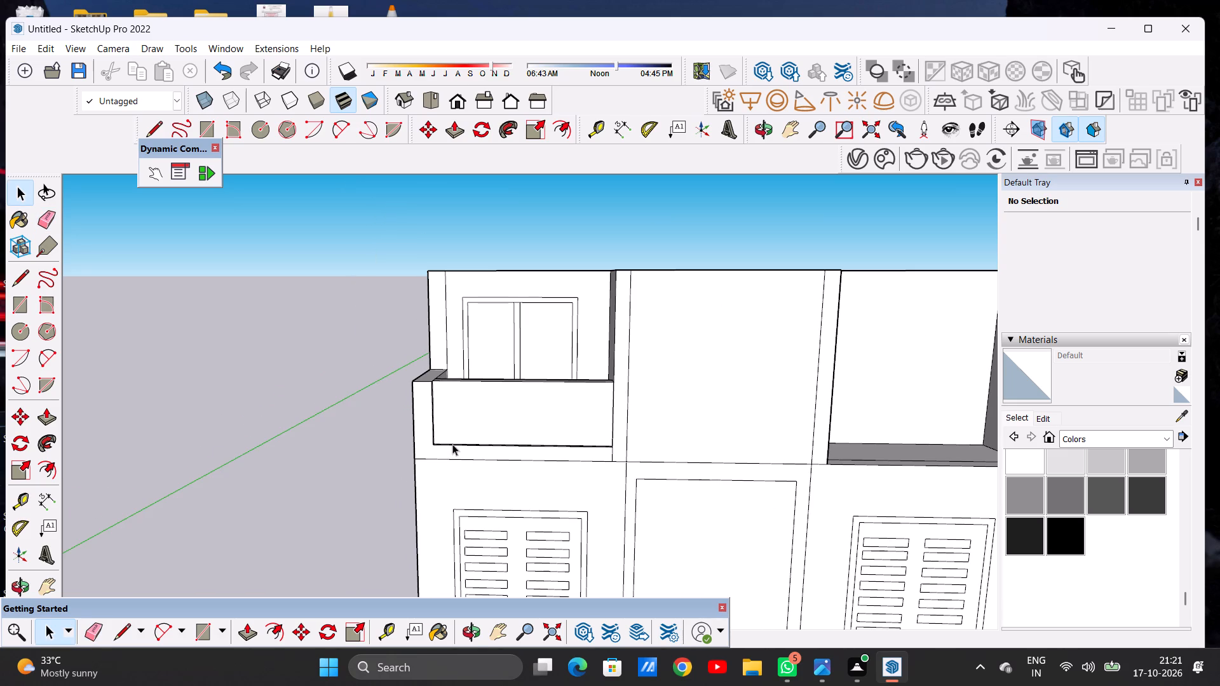
Draw a line across the top of the right bay's outer side wall, from the recessed wall's corner to the outer edge.
scroll(452, 444, down, 7)
scroll(485, 414, up, 10)
middle_drag(505, 445, 397, 495)
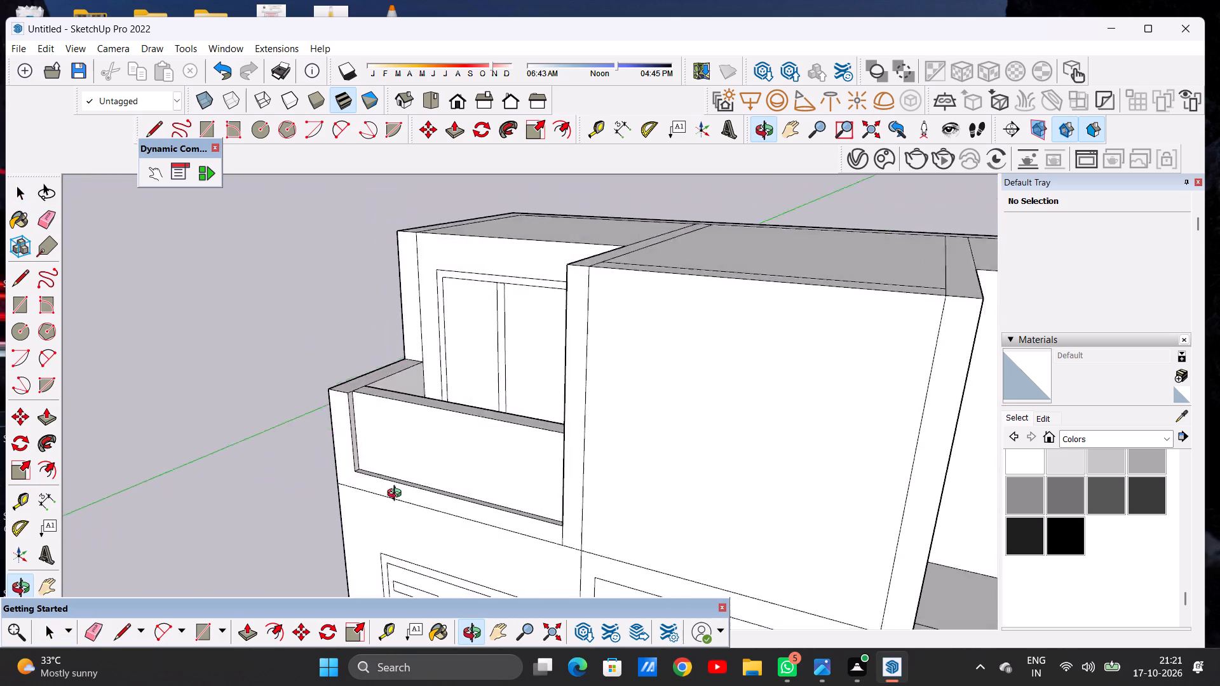
middle_drag(397, 495, 503, 506)
scroll(492, 462, down, 7)
middle_drag(496, 482, 477, 427)
scroll(431, 452, down, 4)
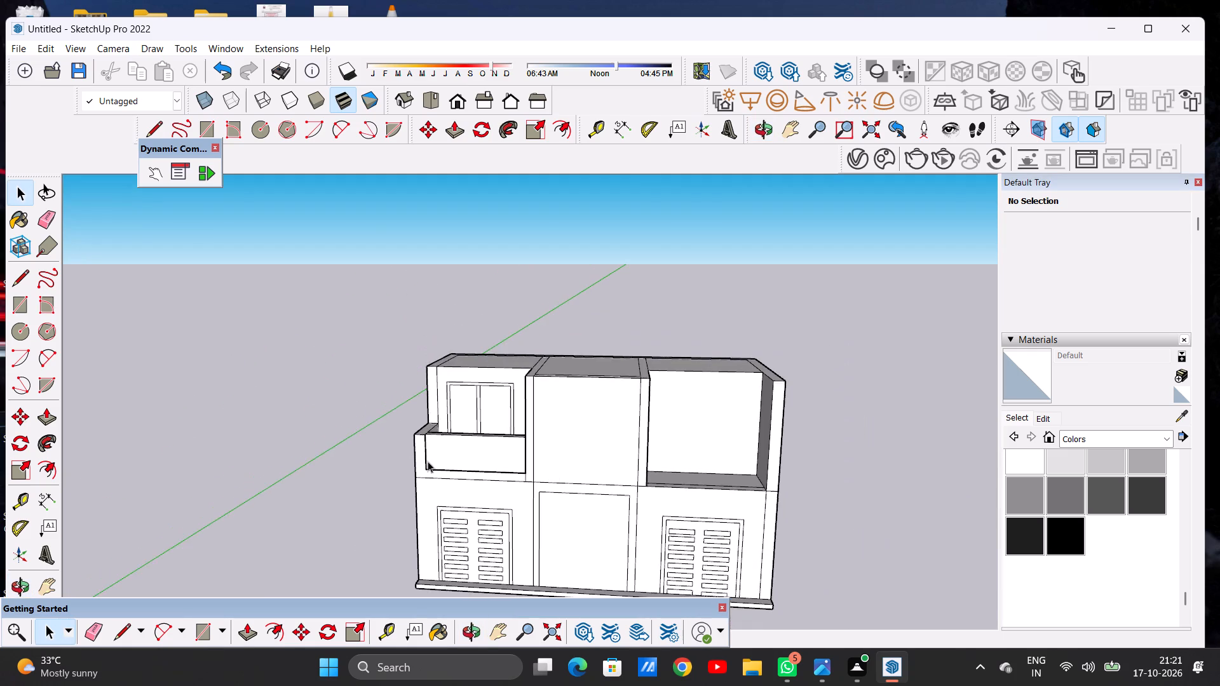
scroll(428, 461, down, 7)
scroll(529, 457, up, 7)
middle_drag(579, 422, 590, 570)
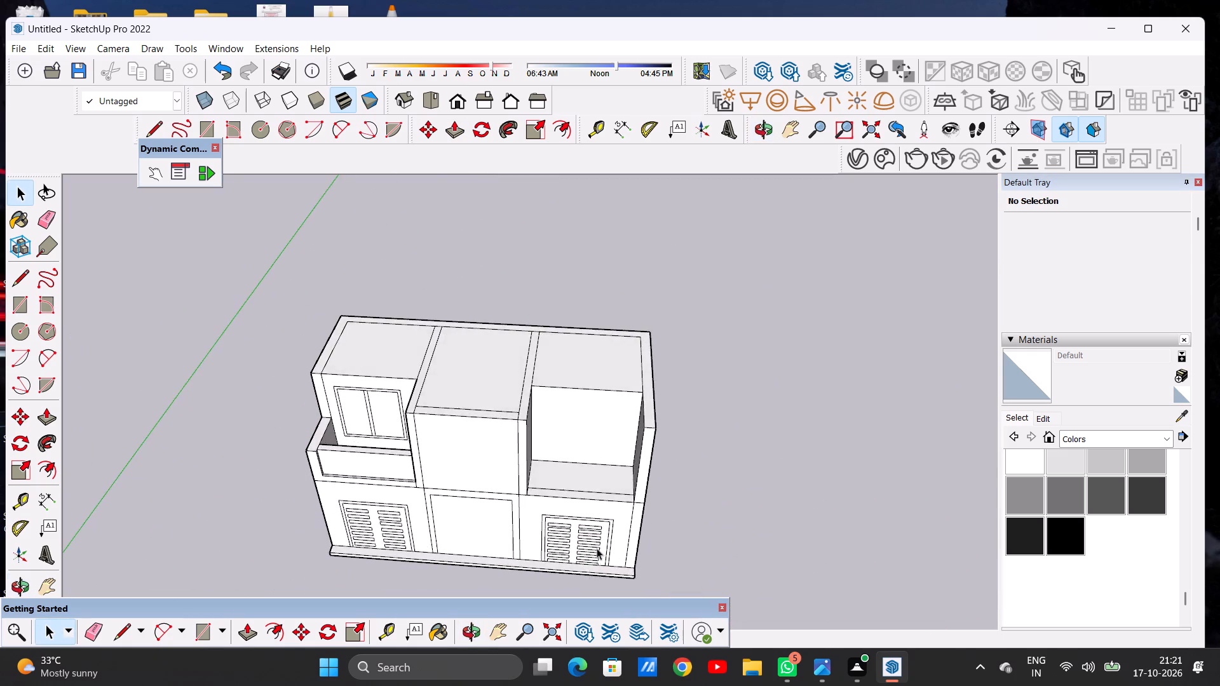
scroll(614, 521, up, 7)
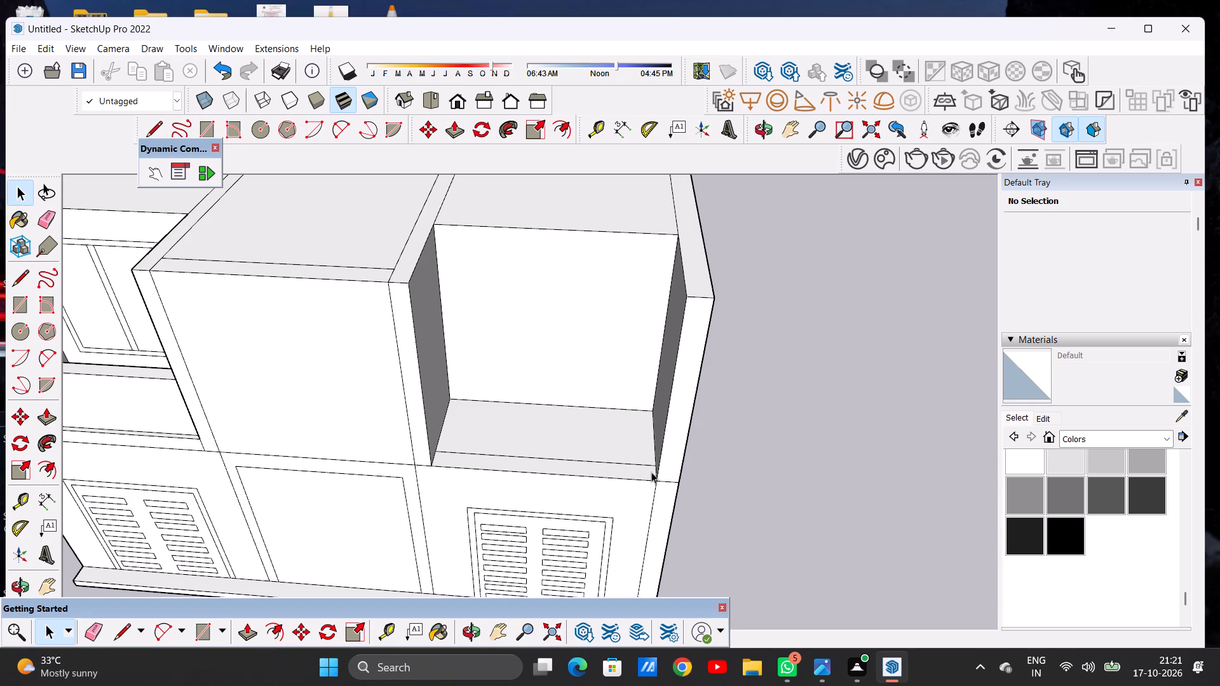
key(p)
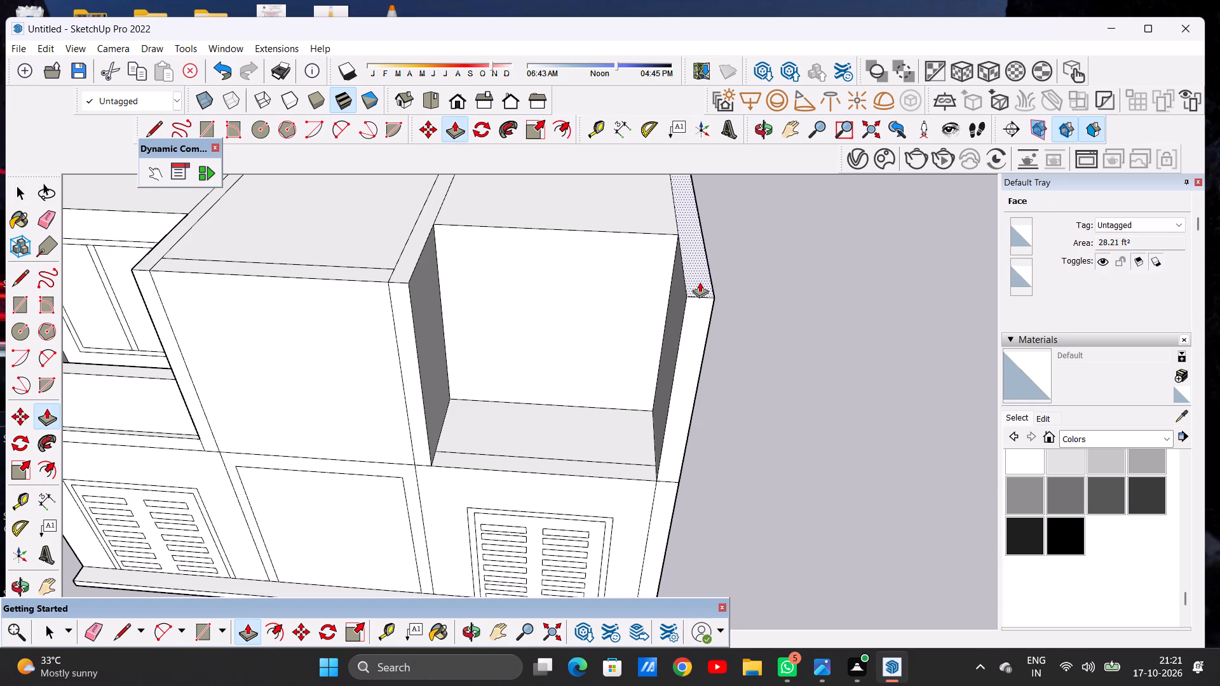
scroll(699, 284, up, 4)
key(space)
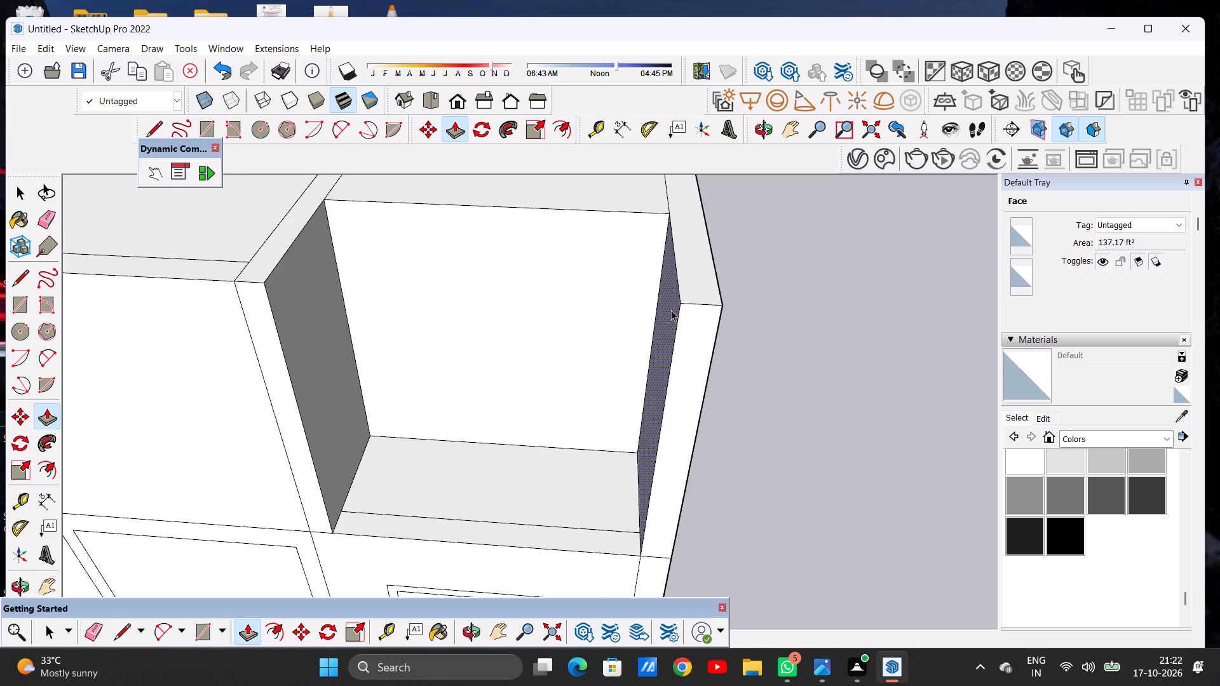
key(l)
scroll(671, 310, down, 7)
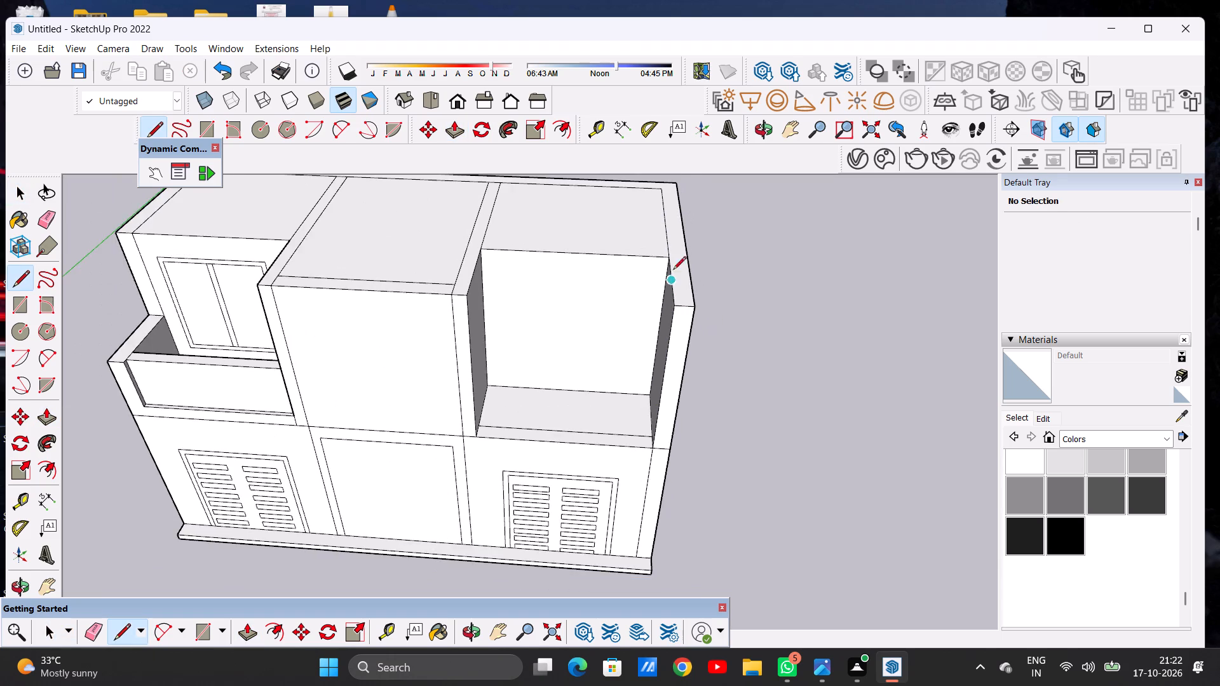
middle_drag(699, 260, 647, 367)
scroll(677, 361, up, 6)
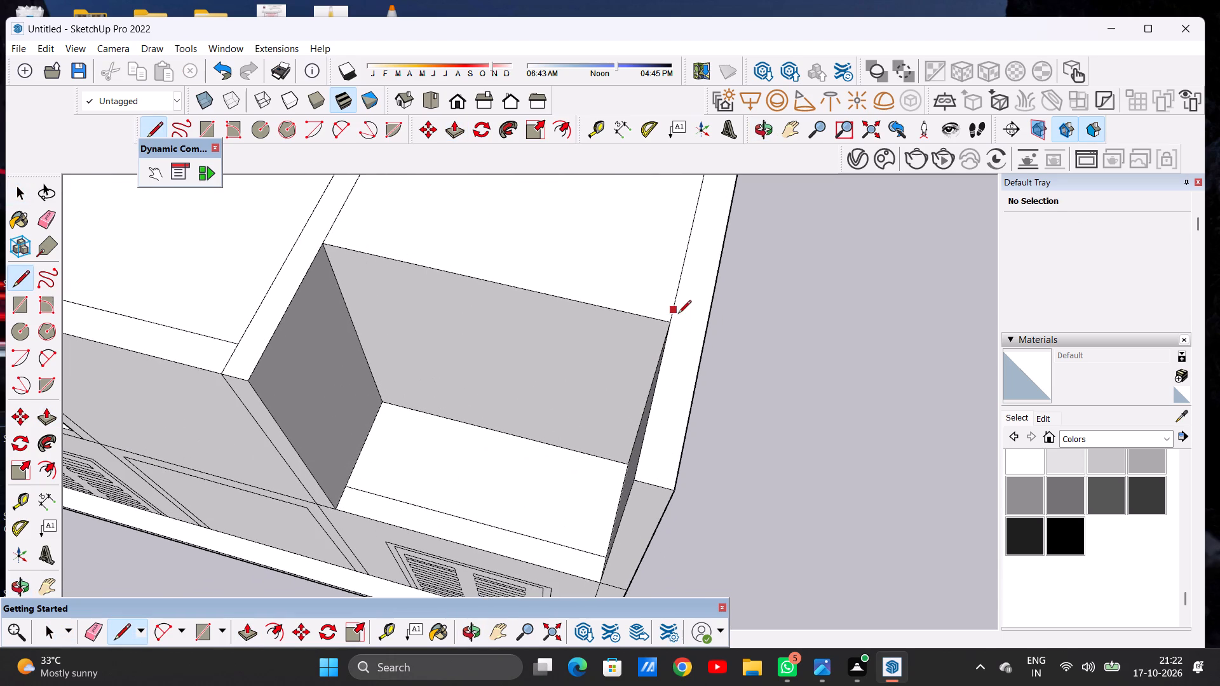
click(675, 326)
key(space)
text(L)
scroll(678, 327, up, 8)
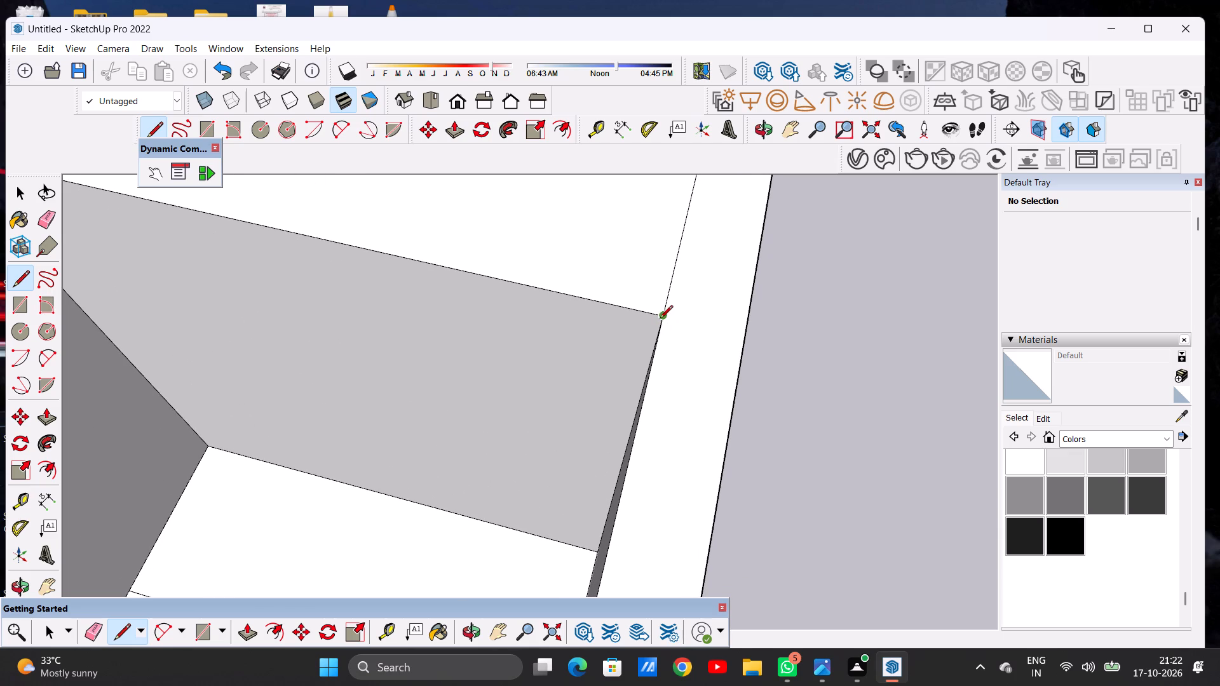
click(660, 319)
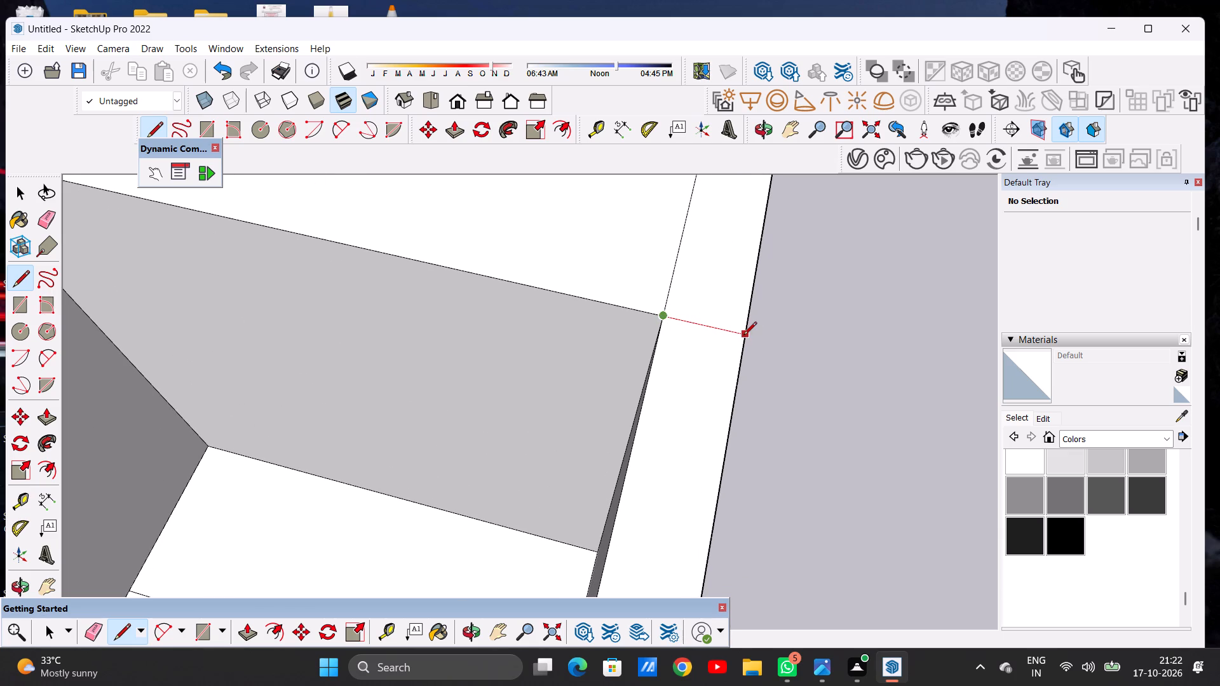
click(747, 336)
key(space)
Push/Pull the front part of the right bay's outer side wall top down to form a low side parapet.
scroll(658, 370, down, 6)
scroll(644, 379, up, 1)
scroll(644, 379, down, 17)
middle_drag(600, 438, 793, 344)
scroll(650, 304, up, 4)
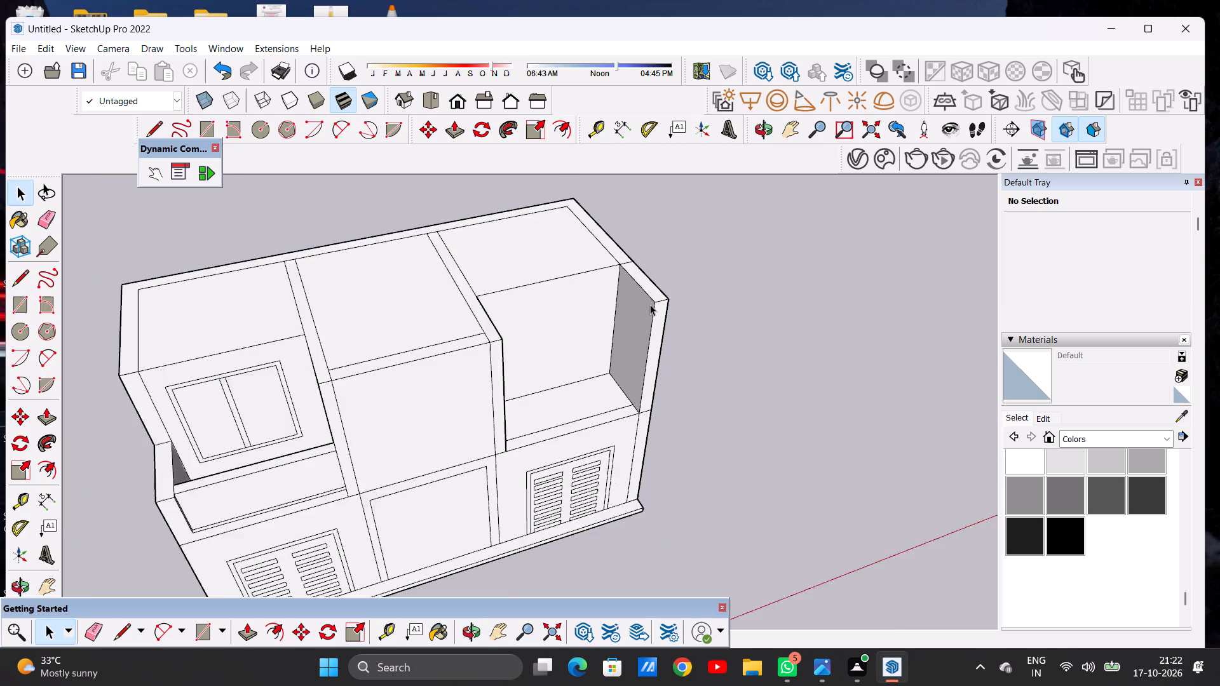
scroll(650, 304, up, 2)
key(p)
scroll(734, 340, up, 4)
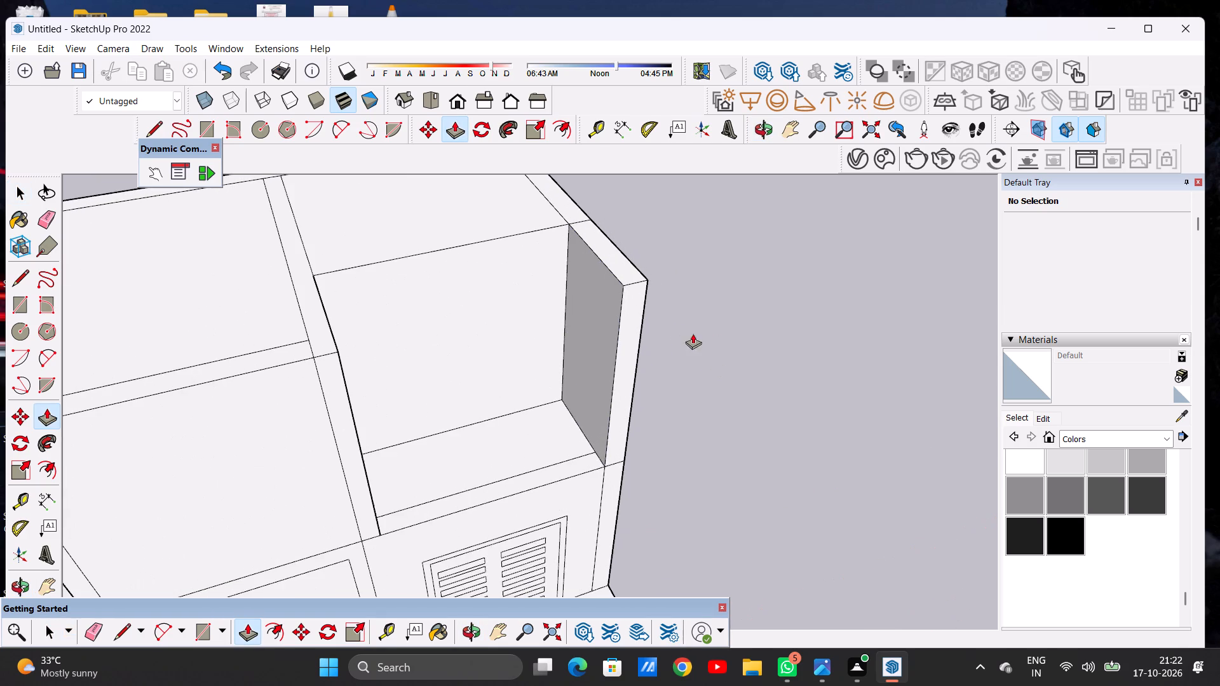
scroll(626, 261, up, 4)
click(626, 261)
scroll(607, 327, down, 9)
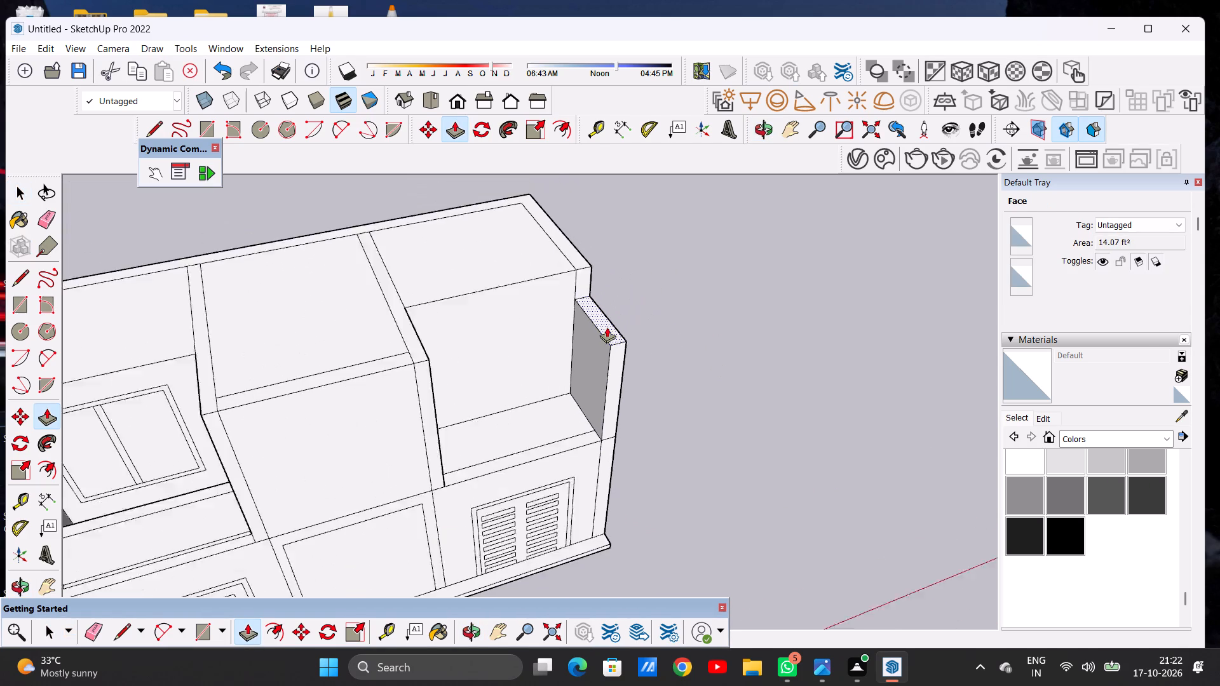
scroll(607, 327, down, 3)
click(603, 364)
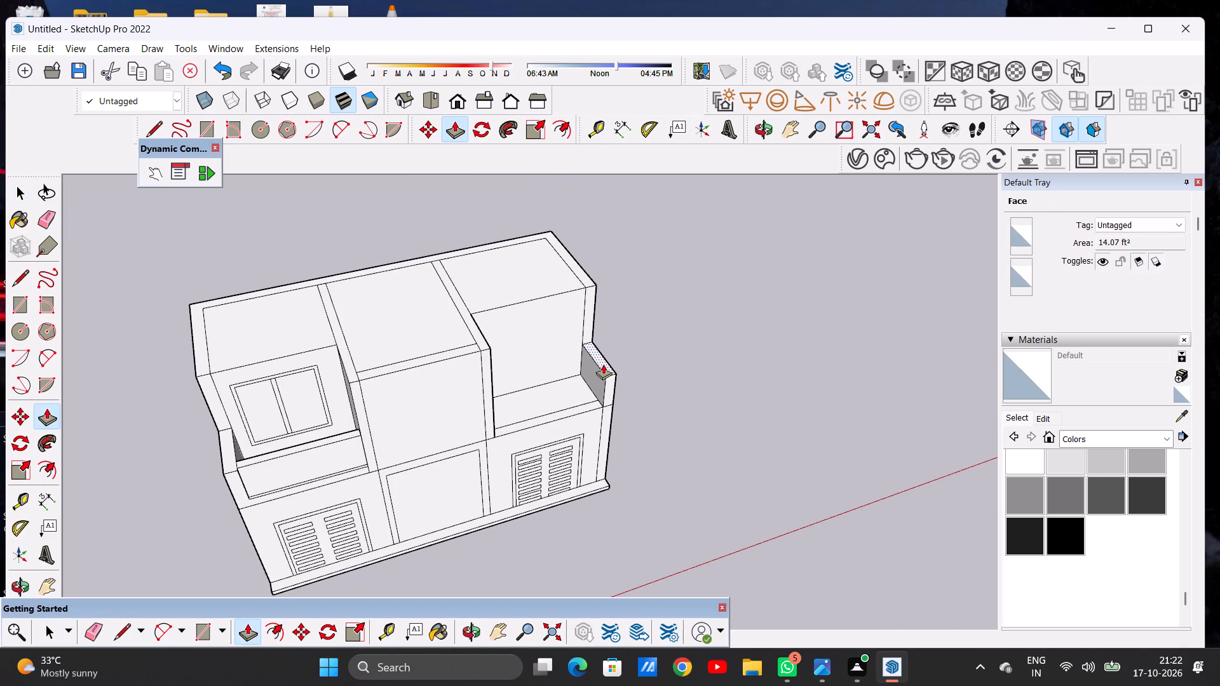
Push/Pull the right bay's front floor strip up slightly to form a low curb between the side walls.
middle_drag(616, 419, 554, 290)
scroll(586, 396, up, 5)
middle_drag(590, 406, 635, 480)
scroll(592, 419, up, 7)
middle_drag(608, 419, 614, 452)
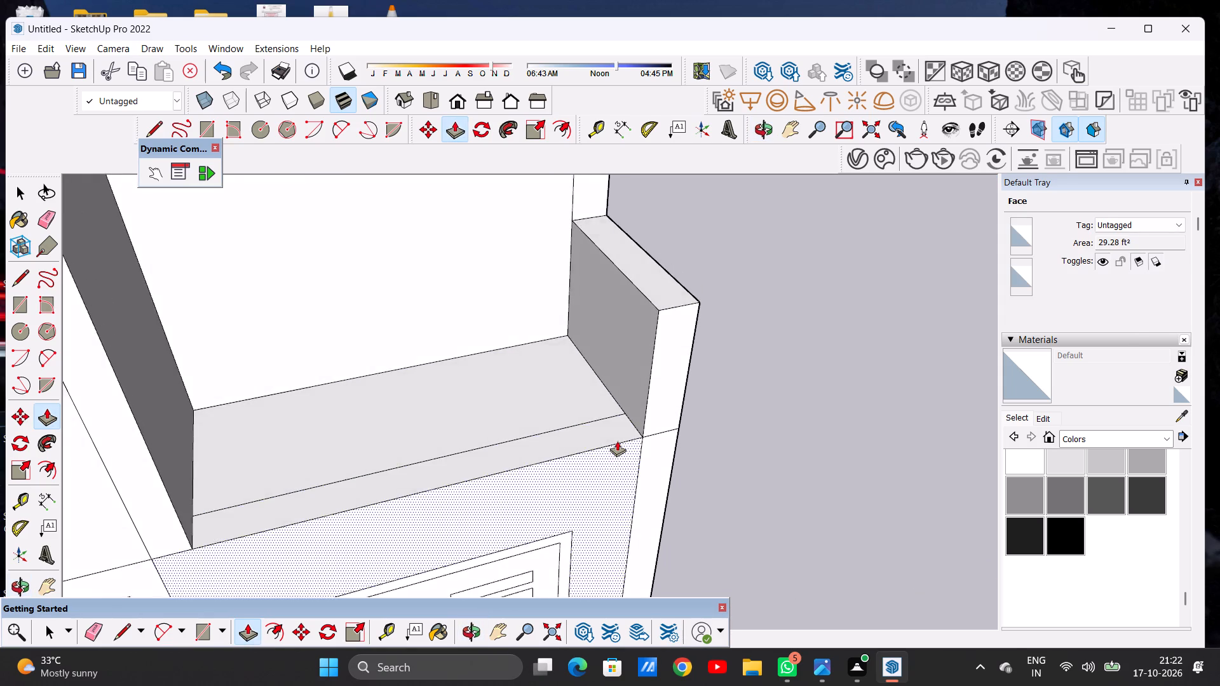
scroll(617, 440, up, 2)
click(624, 424)
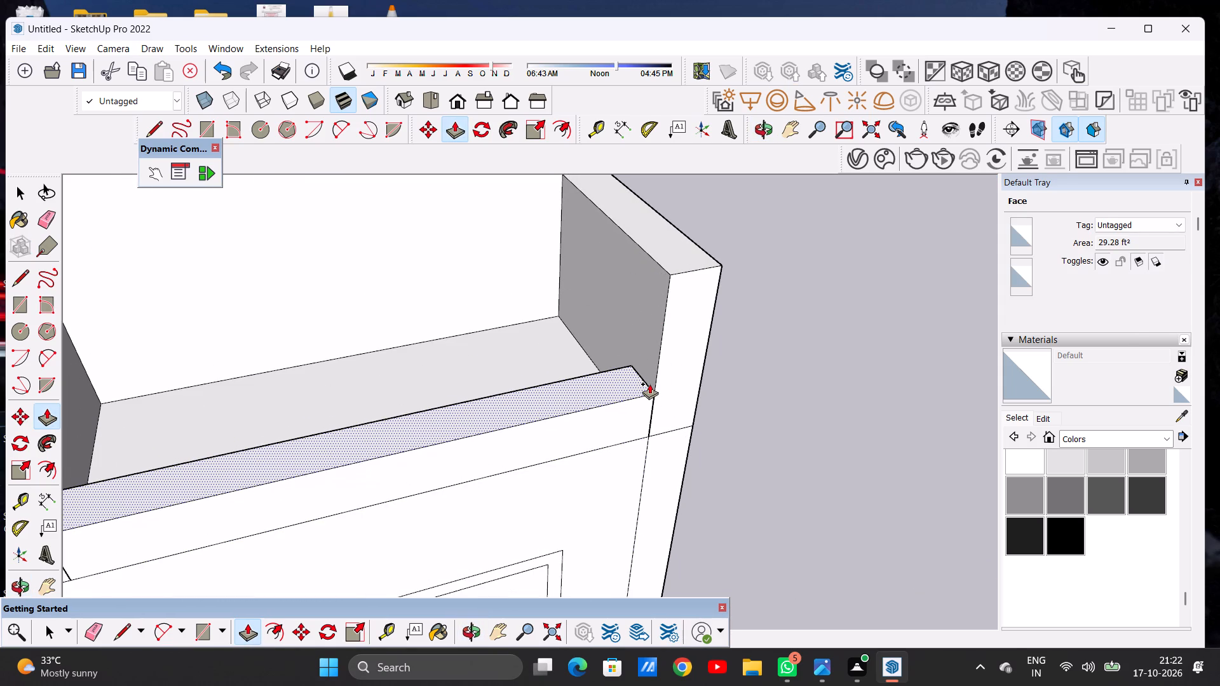
click(656, 394)
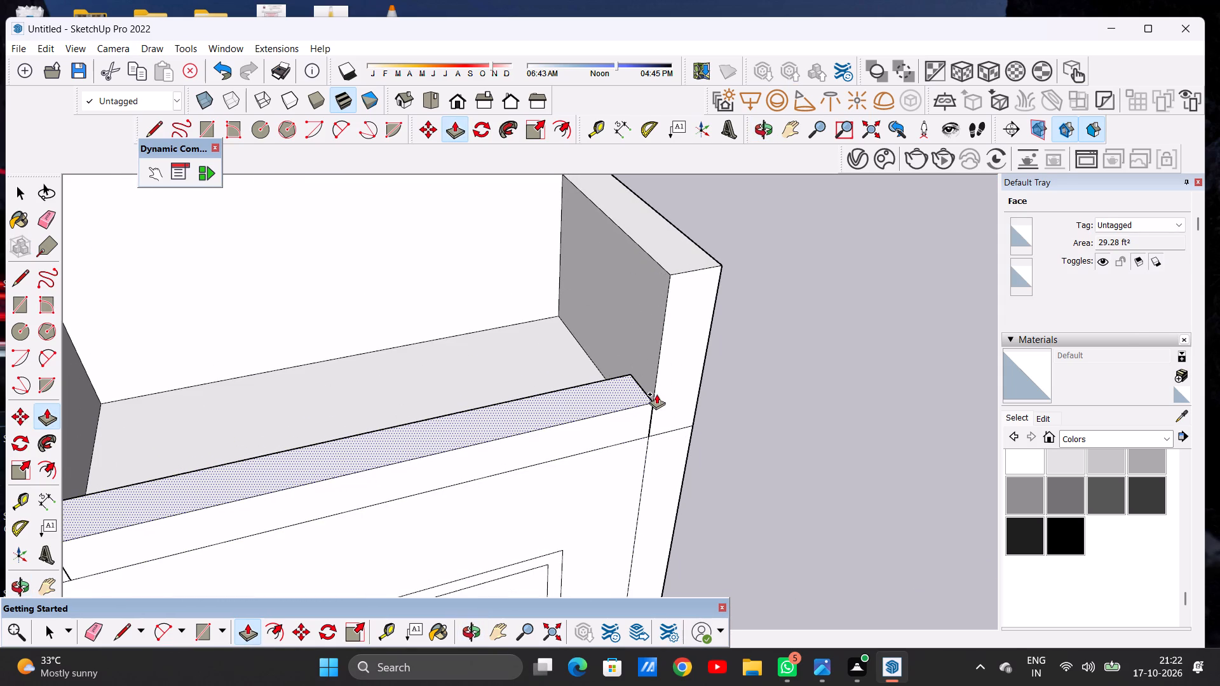
key(space)
Push/Pull the top of the right bay's side parapet to match the height of the left bay's parapet.
scroll(668, 430, down, 8)
middle_drag(666, 465, 568, 386)
scroll(728, 398, down, 2)
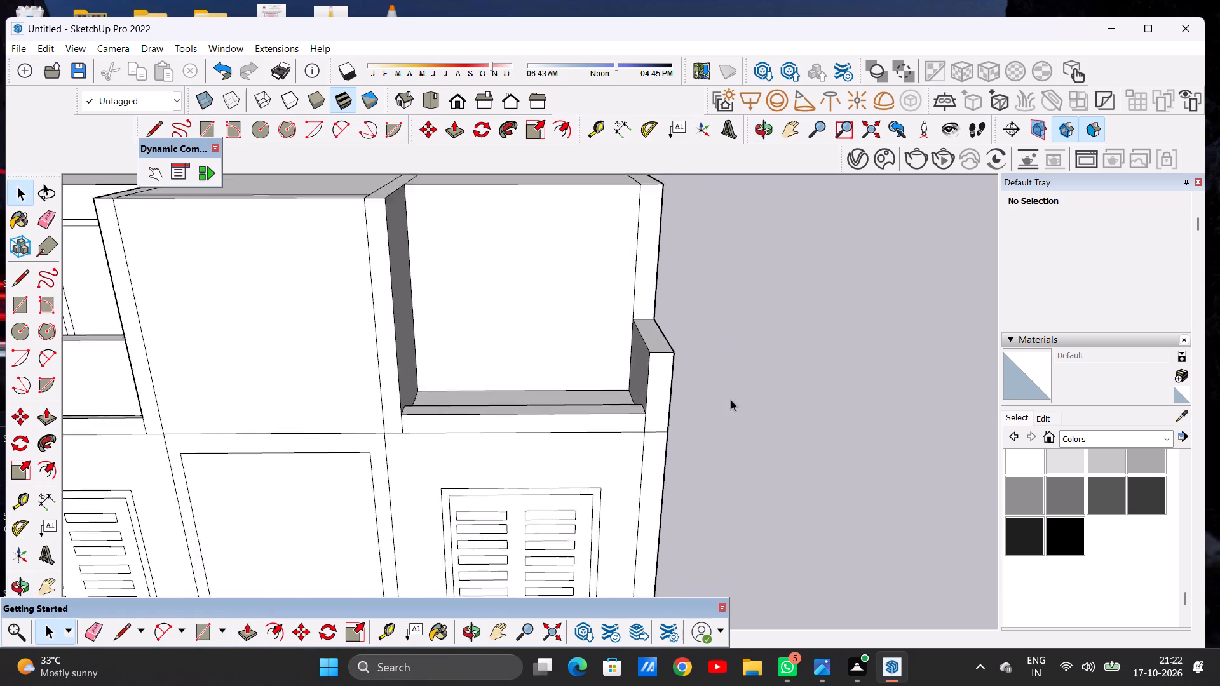
scroll(731, 400, down, 9)
middle_drag(656, 445, 645, 408)
middle_drag(631, 427, 628, 360)
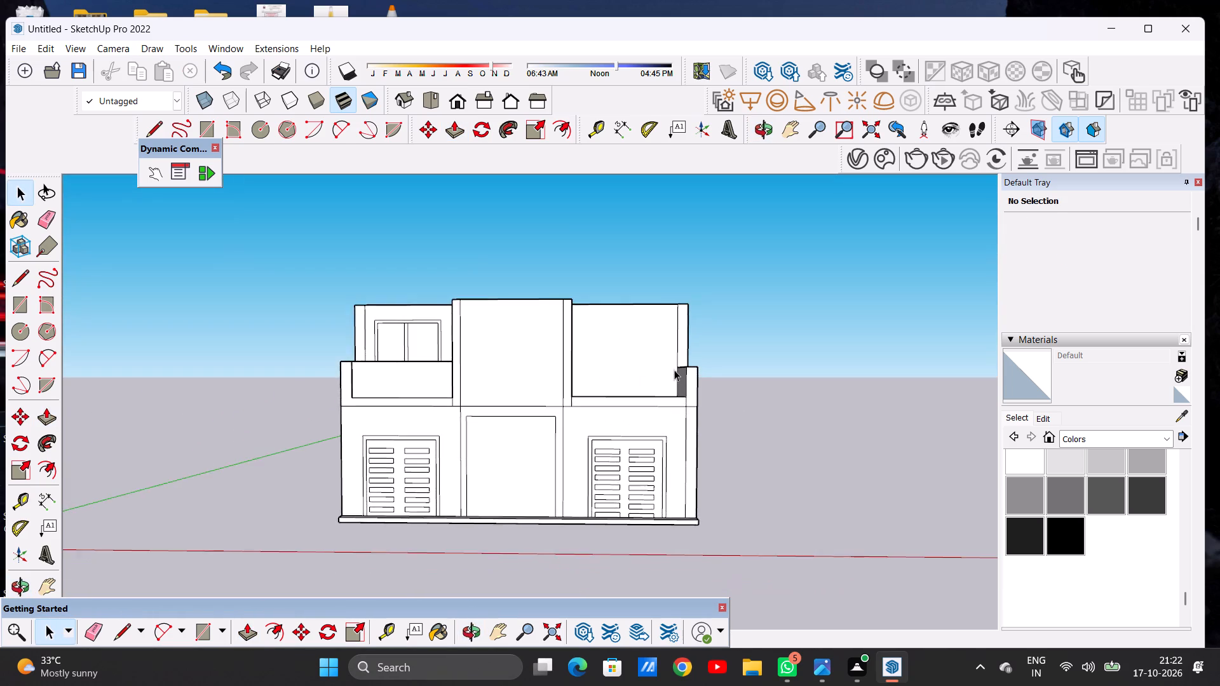
scroll(676, 371, up, 5)
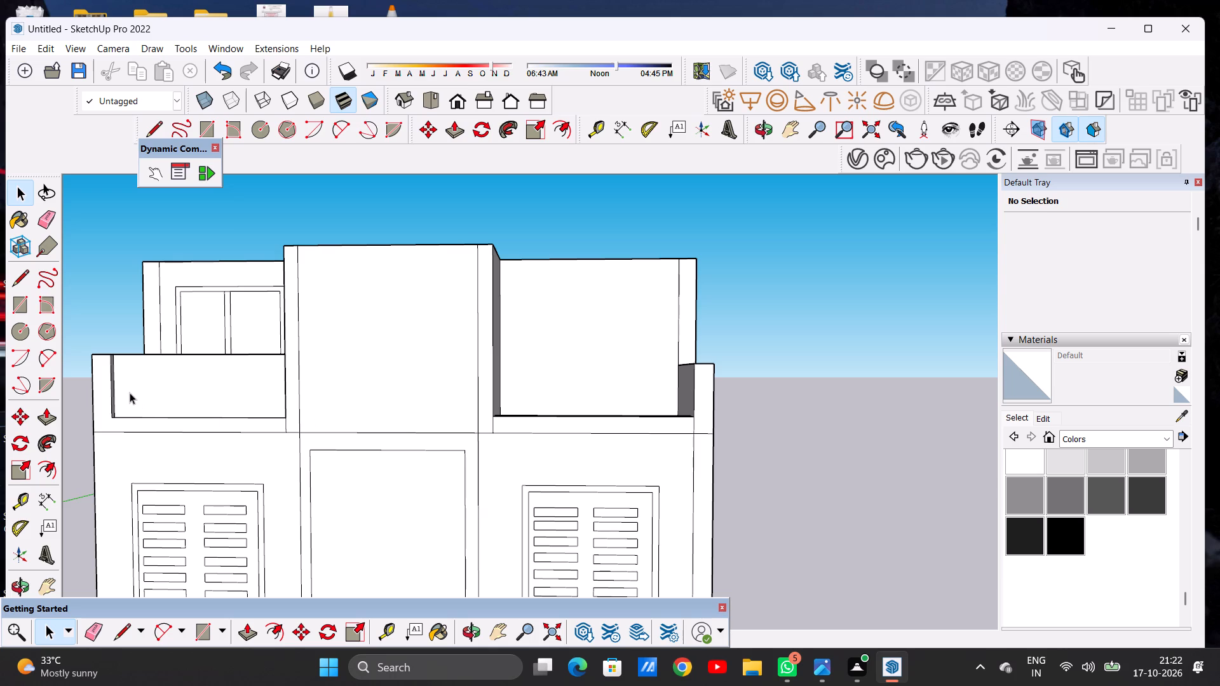
key(p)
middle_drag(562, 342, 569, 435)
scroll(689, 369, up, 5)
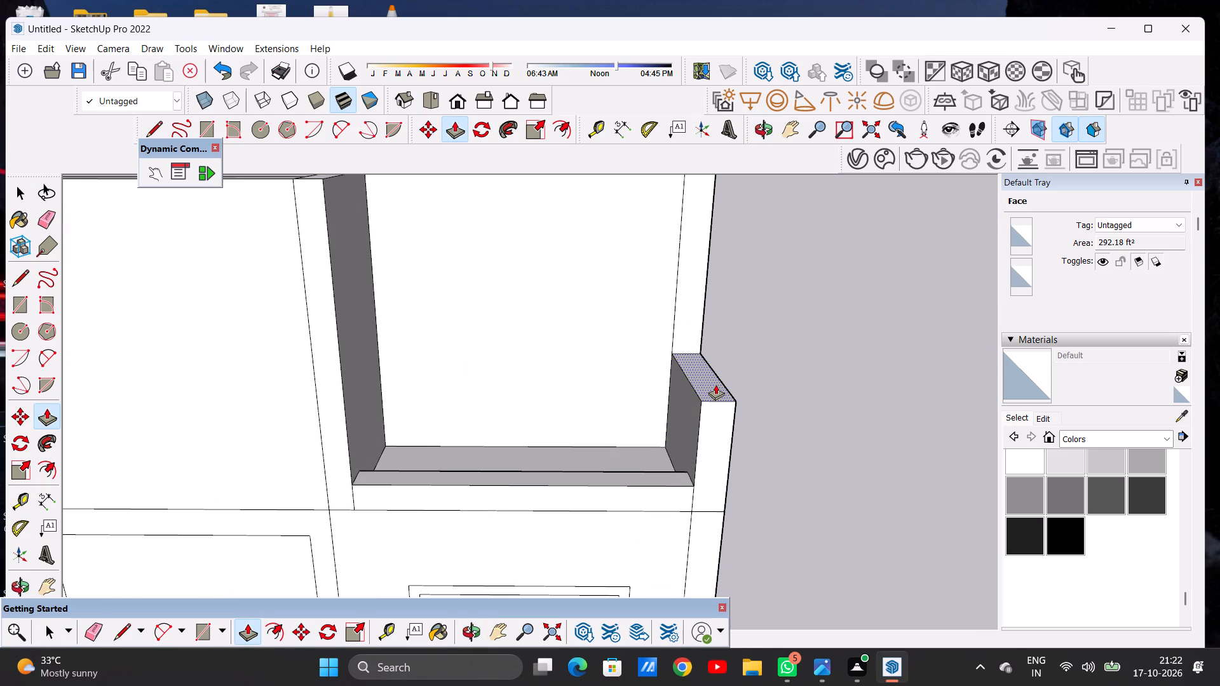
click(715, 384)
scroll(715, 354, down, 6)
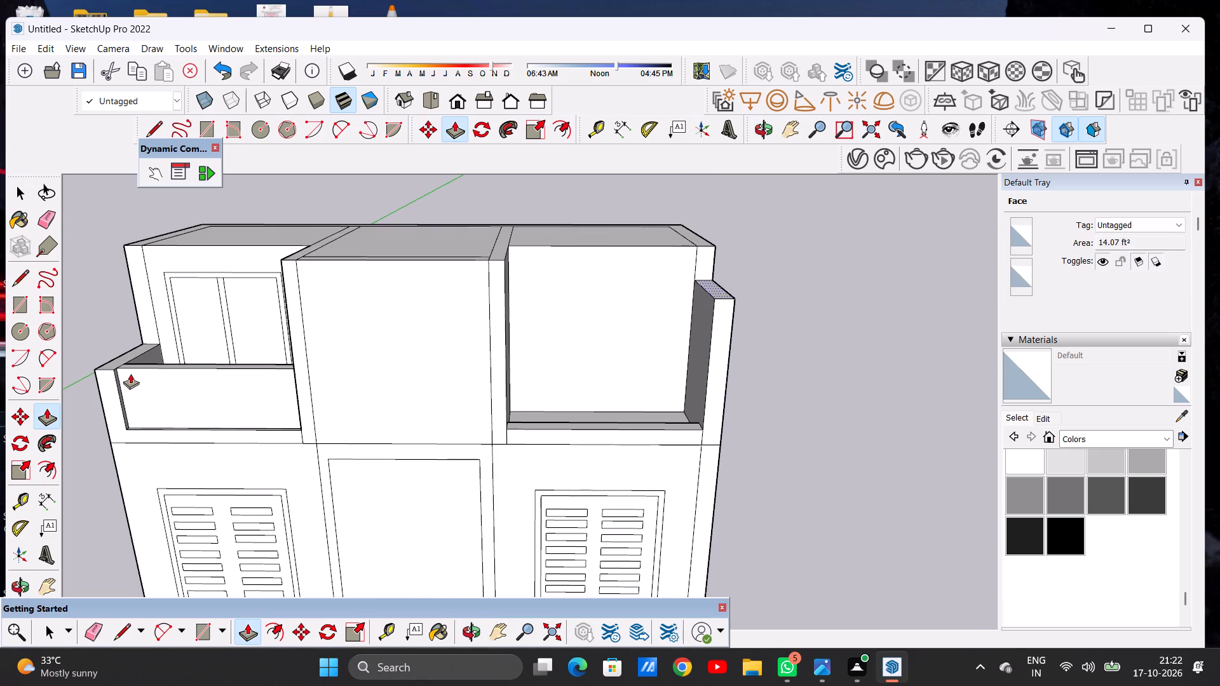
click(115, 377)
key(space)
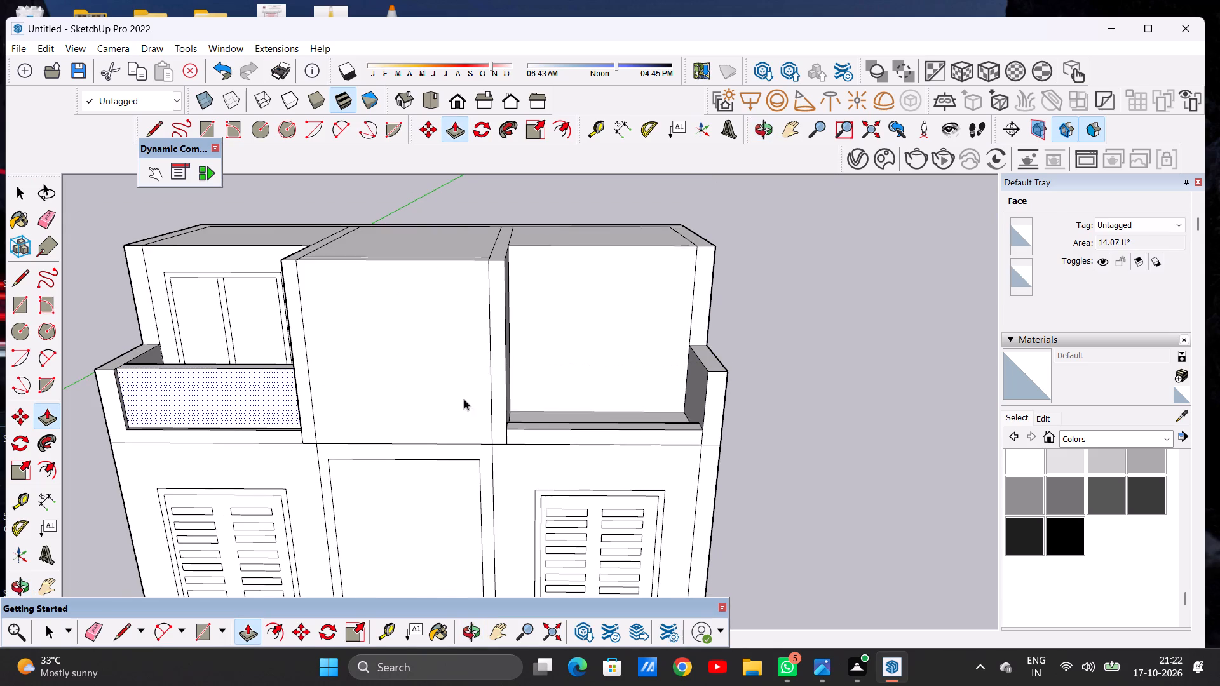
Draw a line along the full length of the right bay curb's top face, close to and parallel with its front edge.
scroll(539, 408, down, 4)
middle_drag(621, 425, 629, 500)
scroll(630, 437, up, 5)
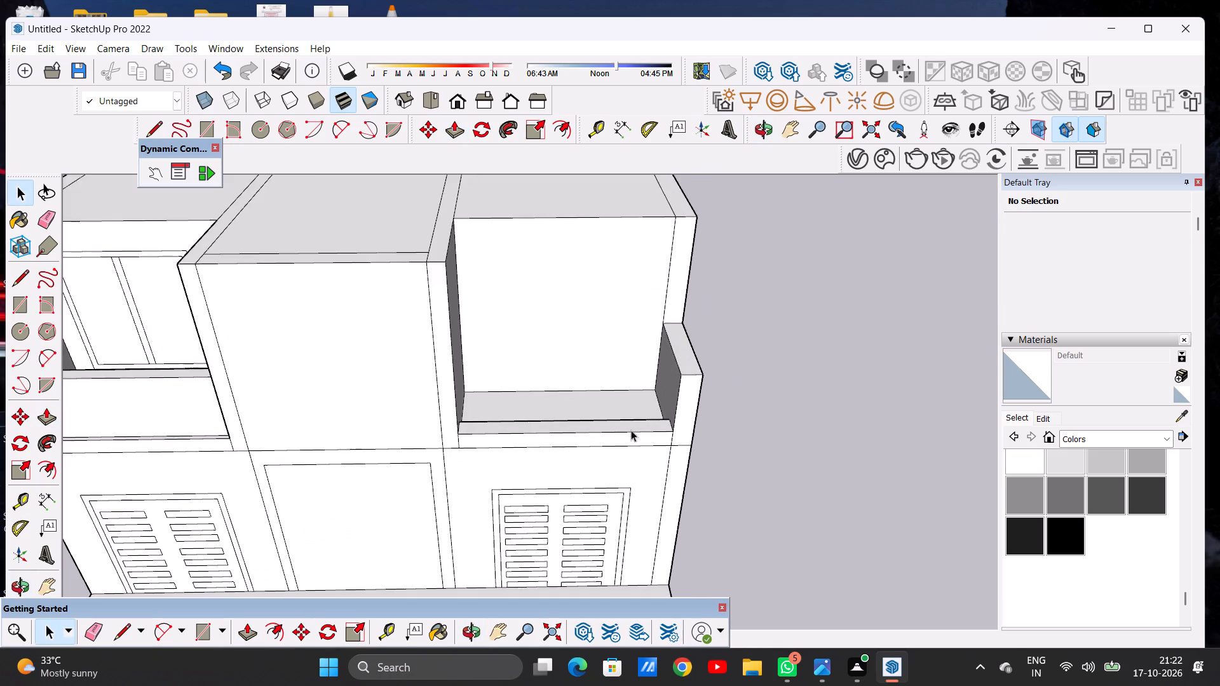
middle_drag(631, 429, 635, 494)
scroll(663, 449, up, 5)
key(l)
scroll(663, 449, up, 3)
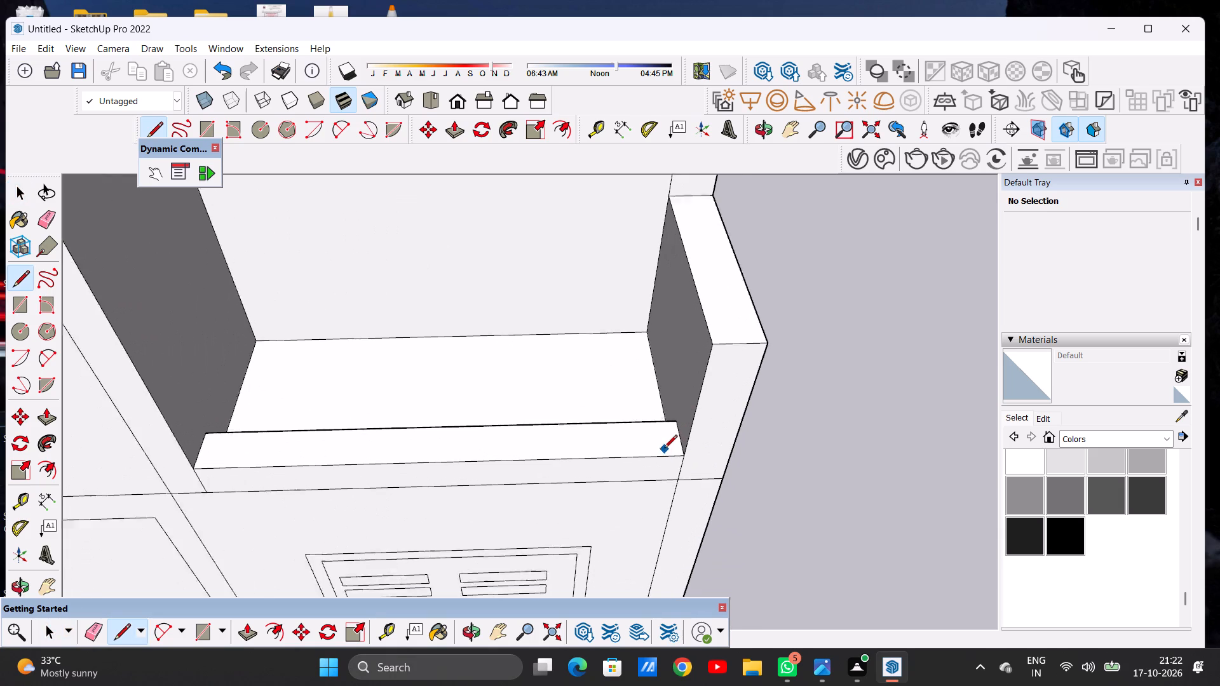
scroll(664, 449, up, 3)
scroll(686, 401, down, 4)
scroll(252, 418, up, 5)
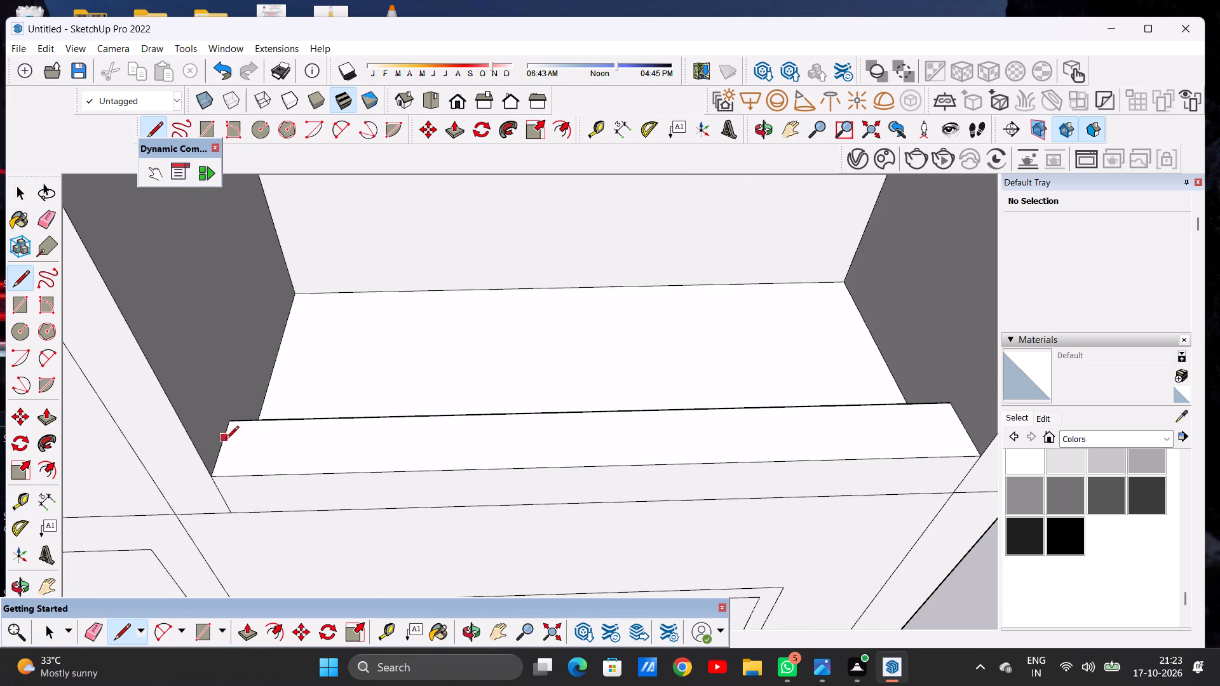
click(214, 460)
scroll(290, 455, down, 7)
scroll(593, 442, up, 10)
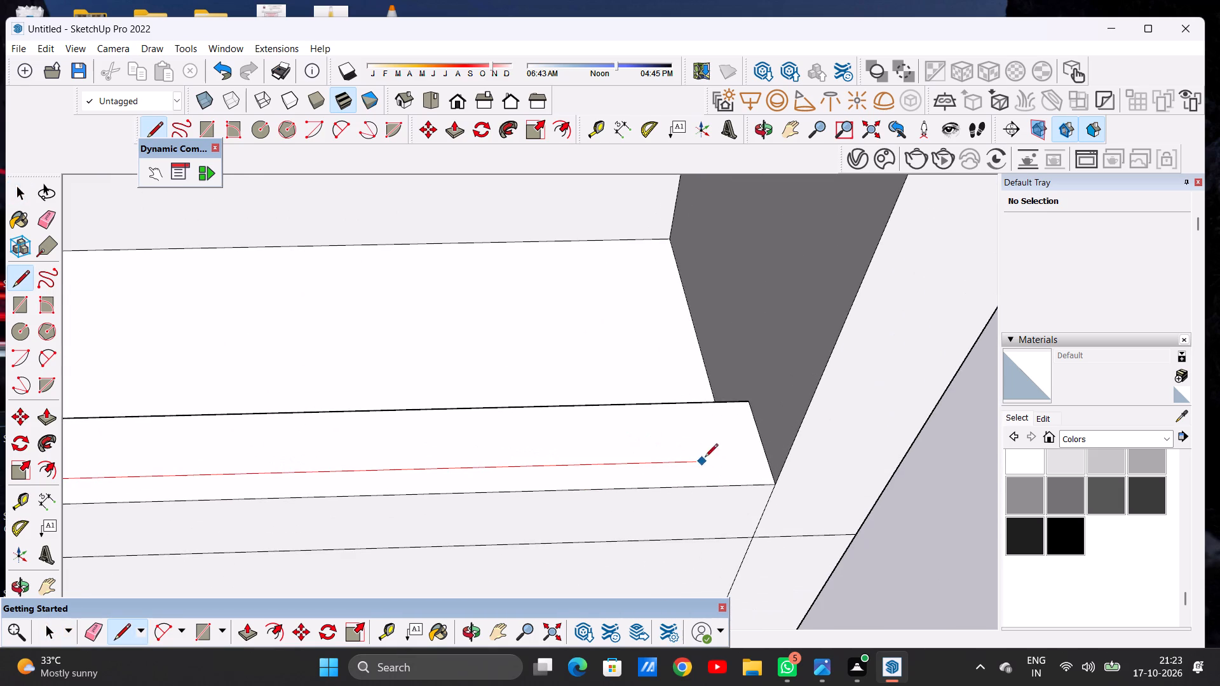
click(765, 458)
key(space)
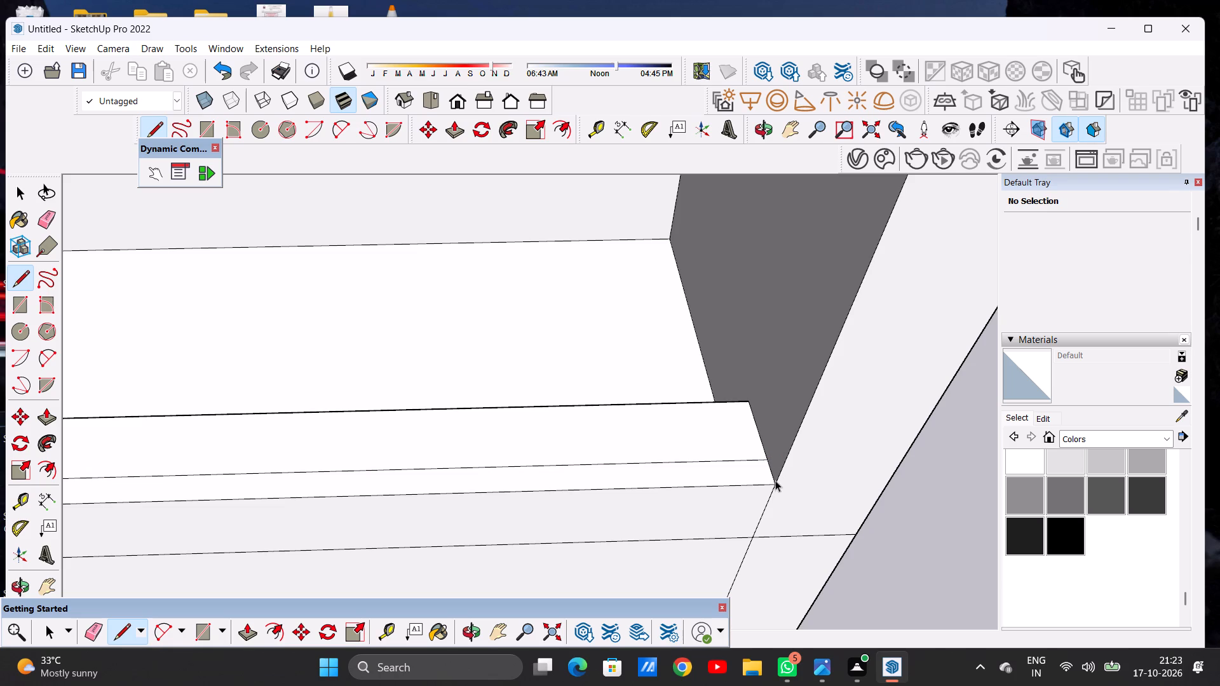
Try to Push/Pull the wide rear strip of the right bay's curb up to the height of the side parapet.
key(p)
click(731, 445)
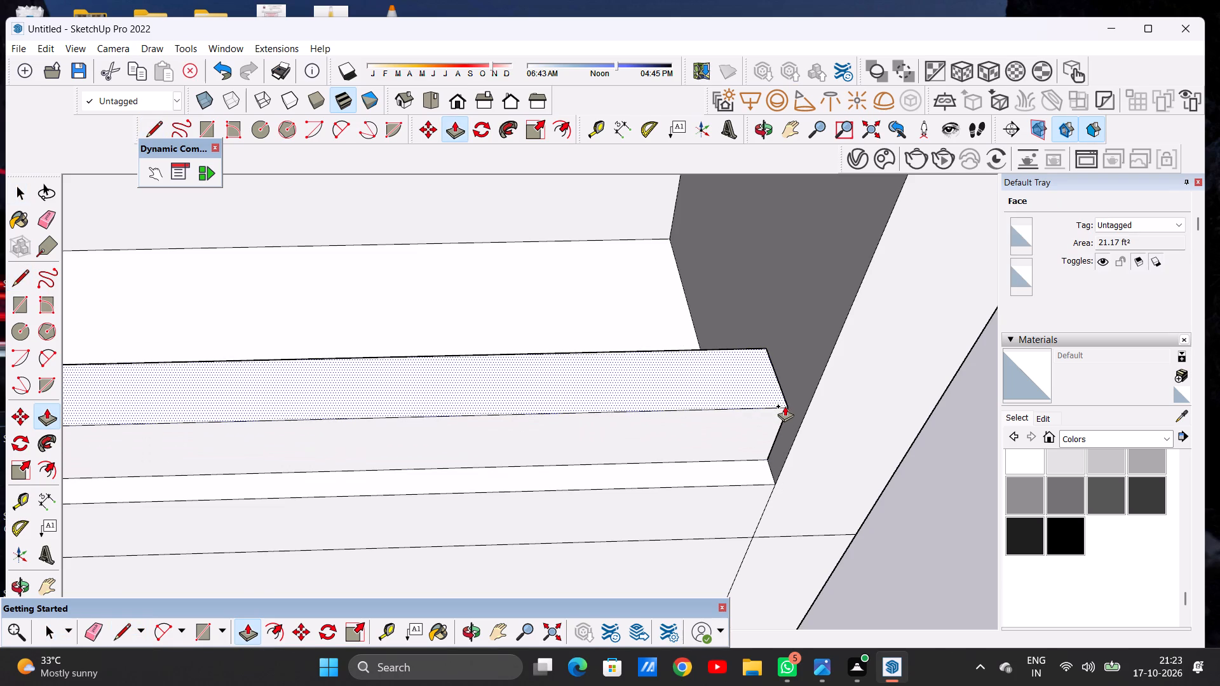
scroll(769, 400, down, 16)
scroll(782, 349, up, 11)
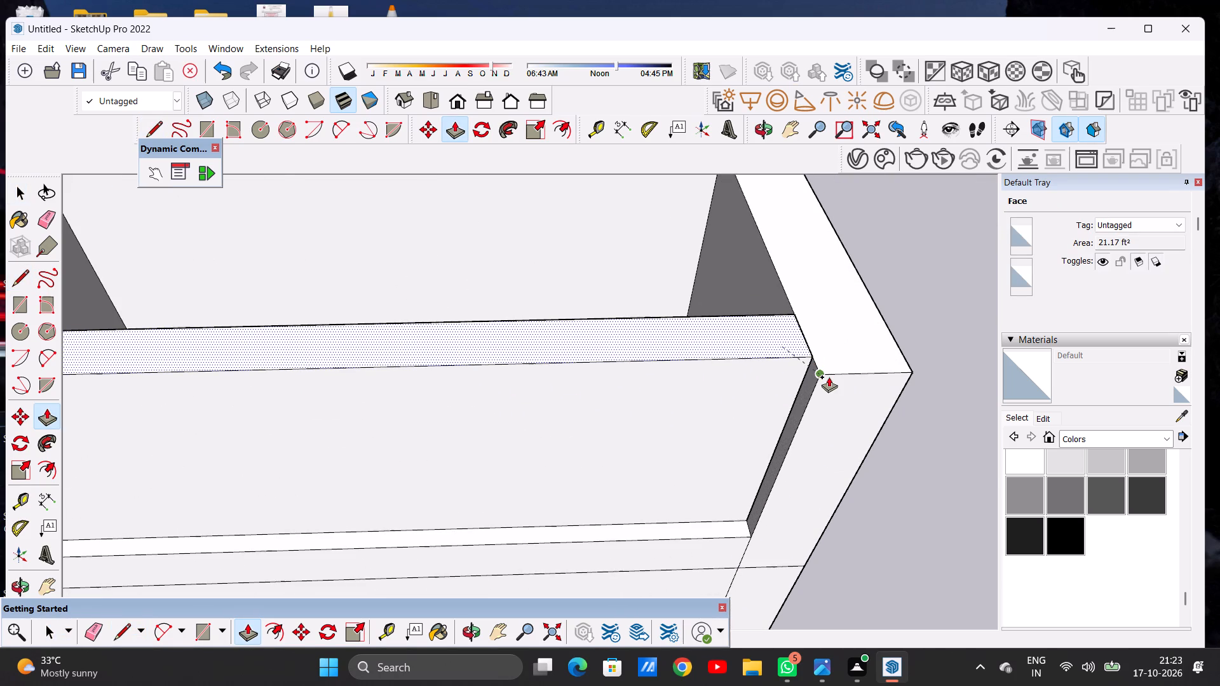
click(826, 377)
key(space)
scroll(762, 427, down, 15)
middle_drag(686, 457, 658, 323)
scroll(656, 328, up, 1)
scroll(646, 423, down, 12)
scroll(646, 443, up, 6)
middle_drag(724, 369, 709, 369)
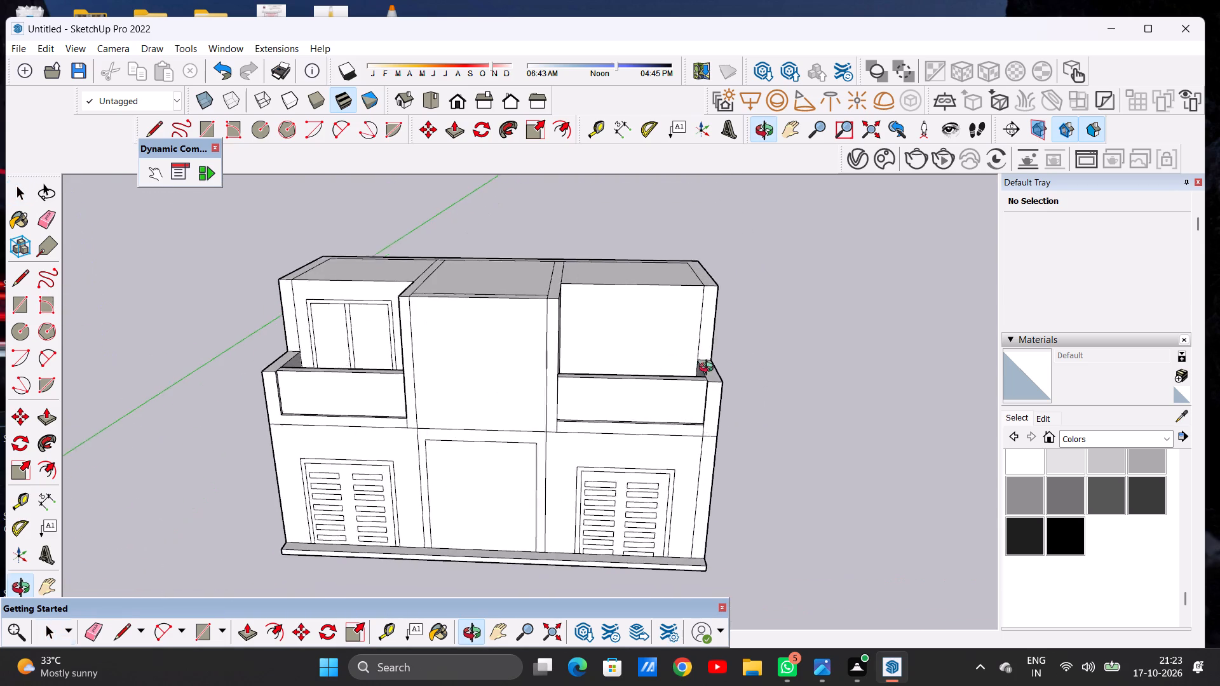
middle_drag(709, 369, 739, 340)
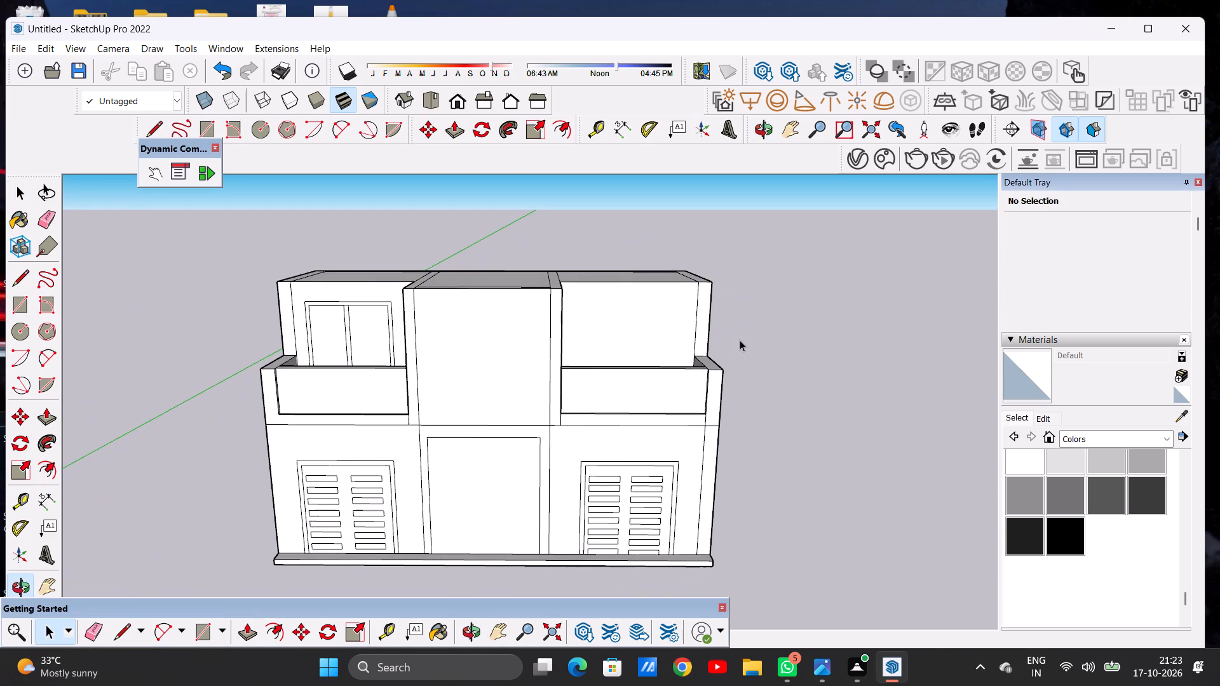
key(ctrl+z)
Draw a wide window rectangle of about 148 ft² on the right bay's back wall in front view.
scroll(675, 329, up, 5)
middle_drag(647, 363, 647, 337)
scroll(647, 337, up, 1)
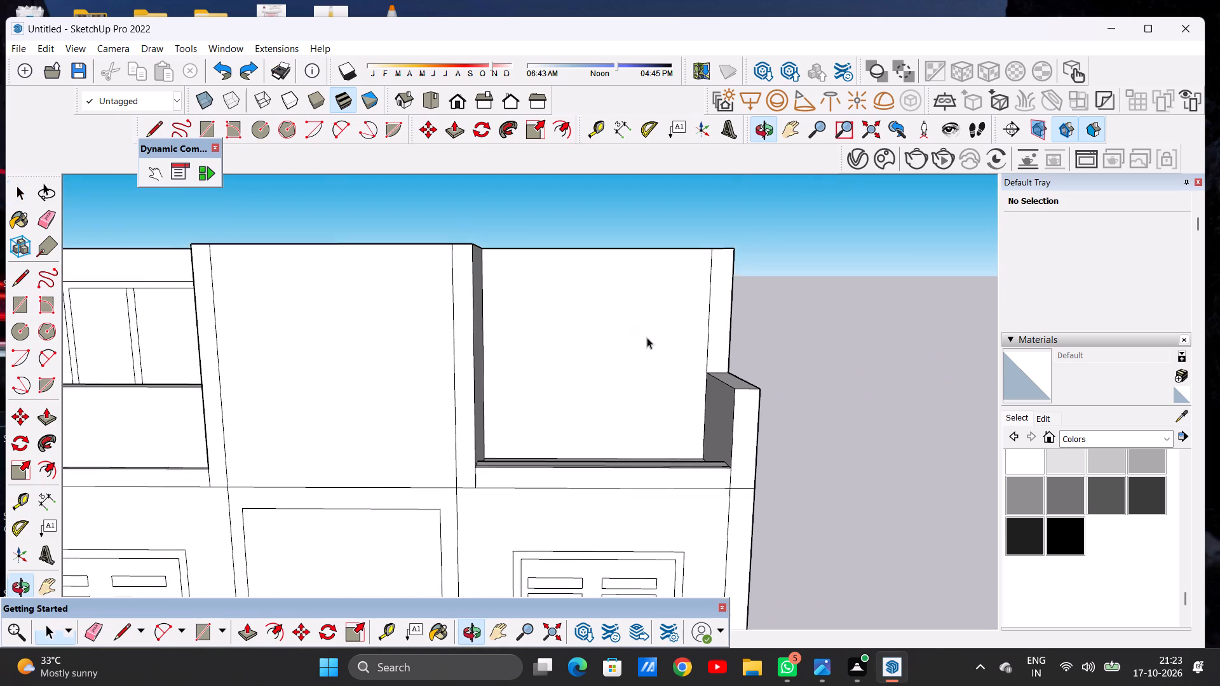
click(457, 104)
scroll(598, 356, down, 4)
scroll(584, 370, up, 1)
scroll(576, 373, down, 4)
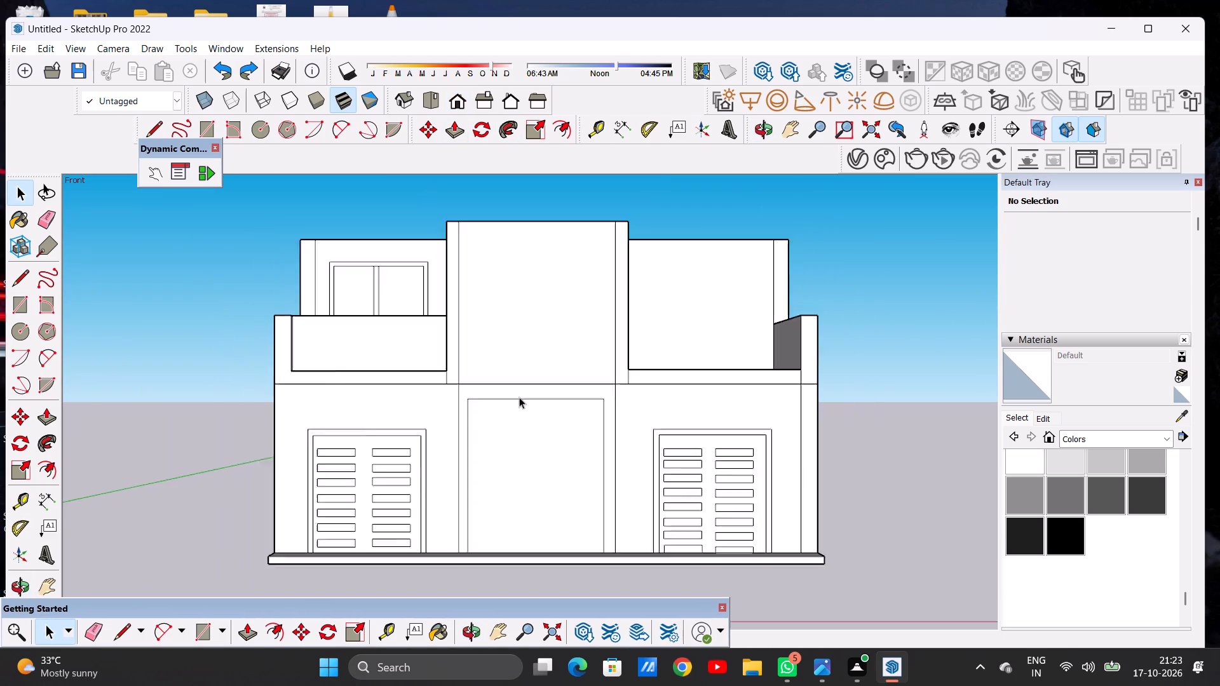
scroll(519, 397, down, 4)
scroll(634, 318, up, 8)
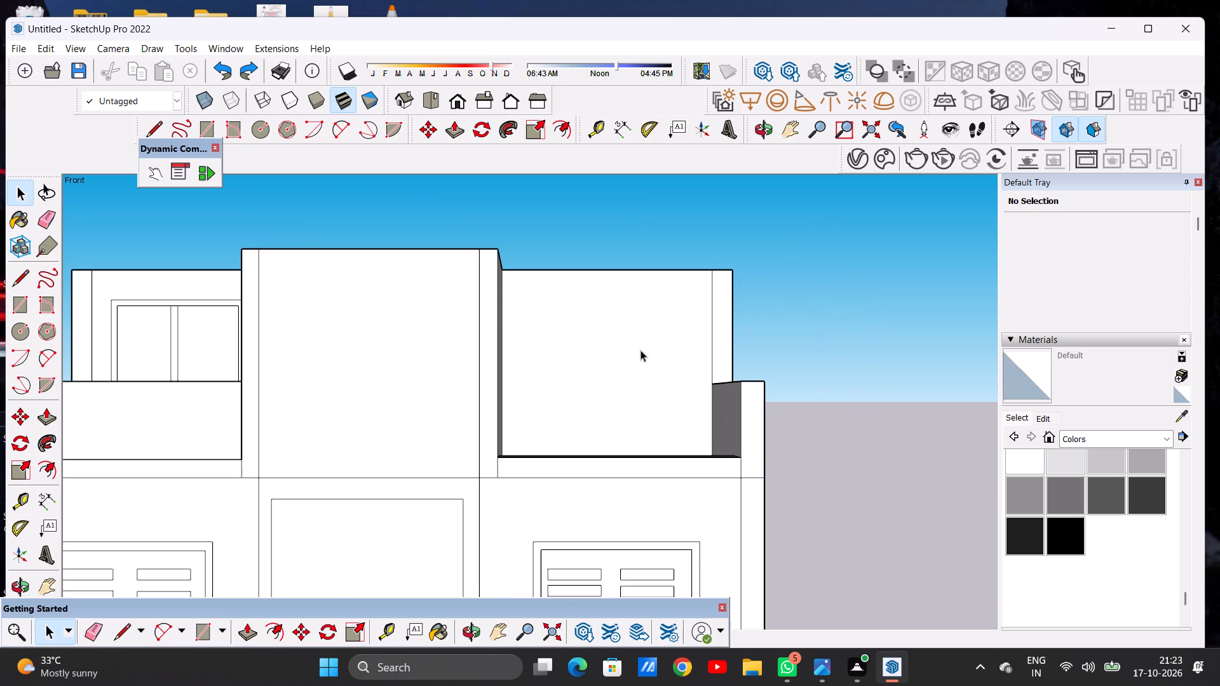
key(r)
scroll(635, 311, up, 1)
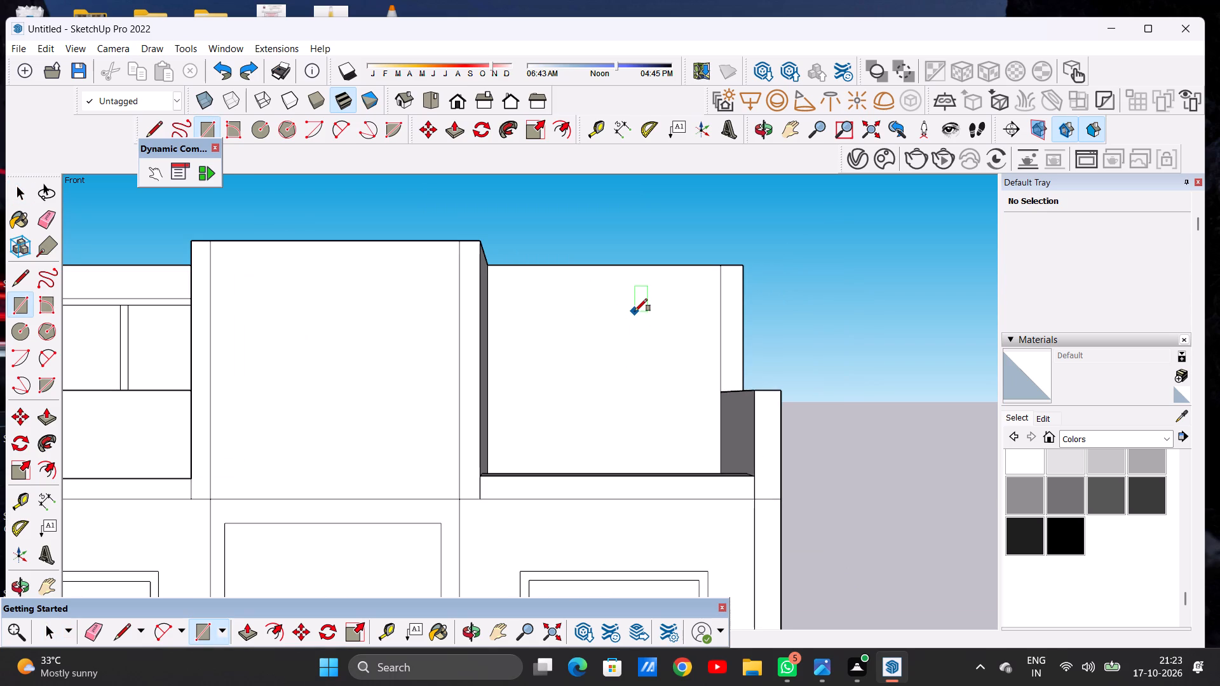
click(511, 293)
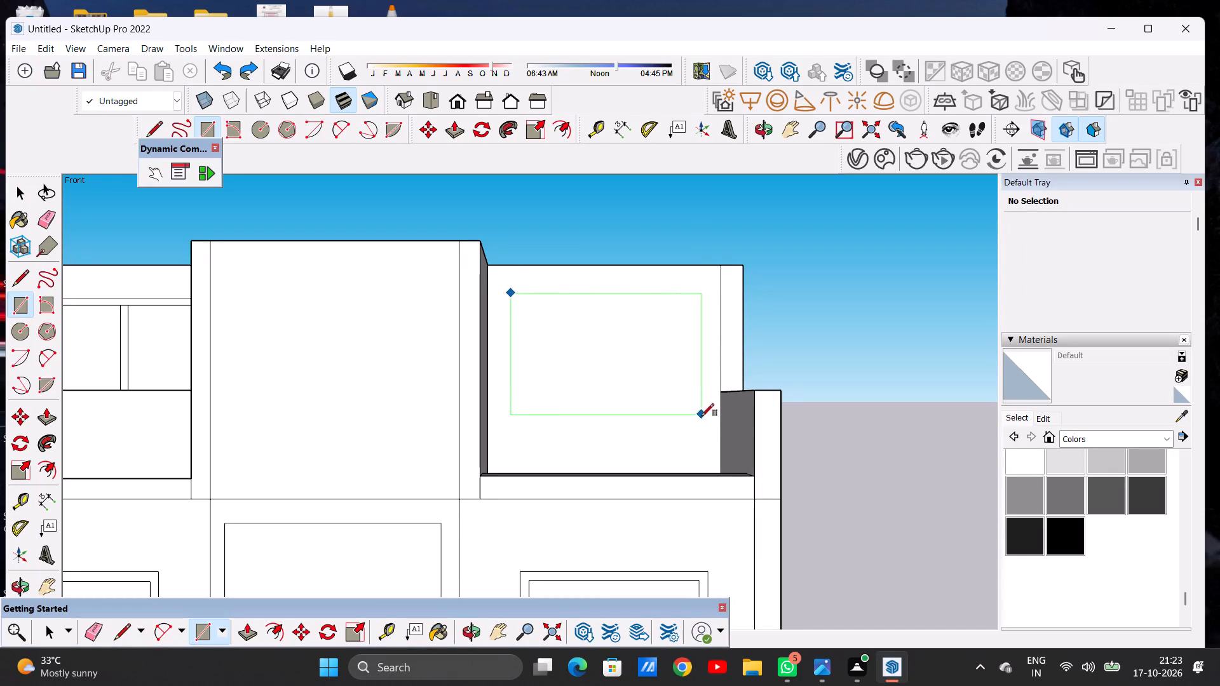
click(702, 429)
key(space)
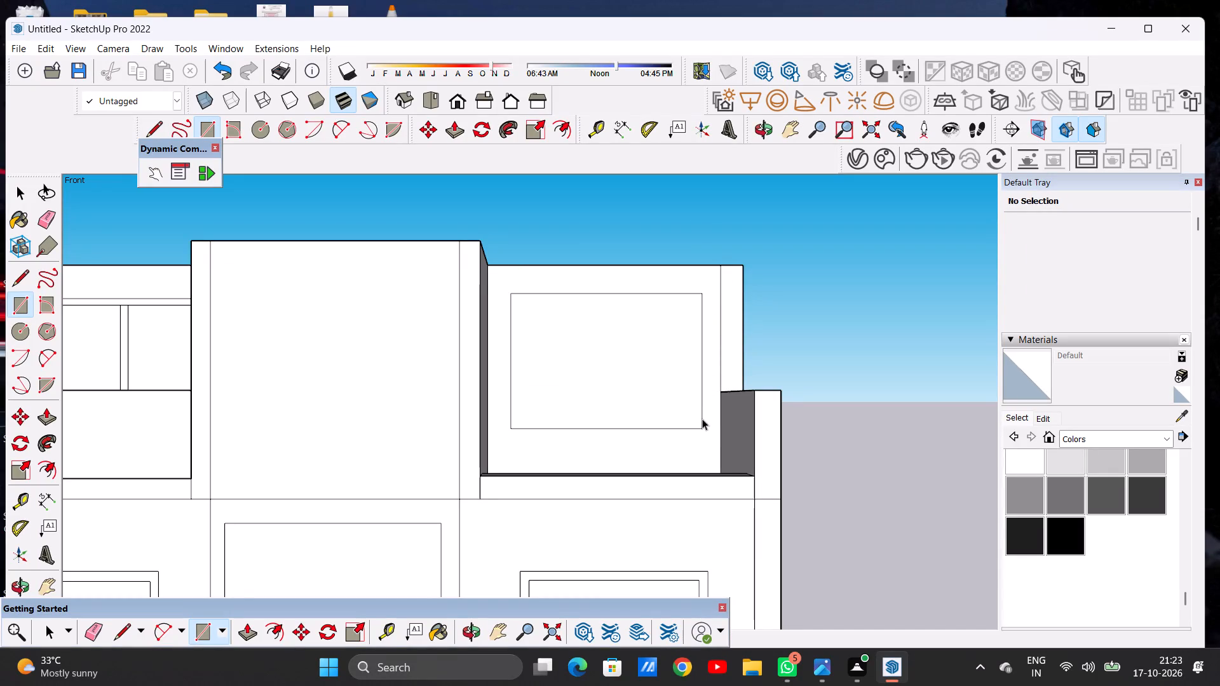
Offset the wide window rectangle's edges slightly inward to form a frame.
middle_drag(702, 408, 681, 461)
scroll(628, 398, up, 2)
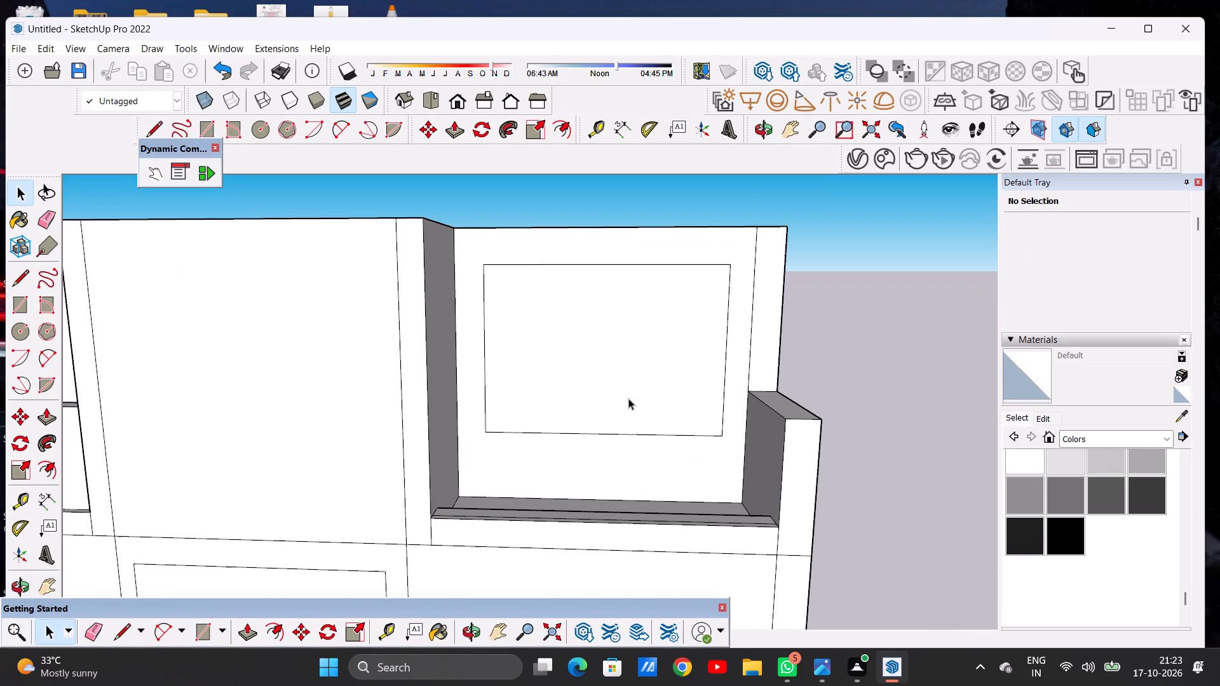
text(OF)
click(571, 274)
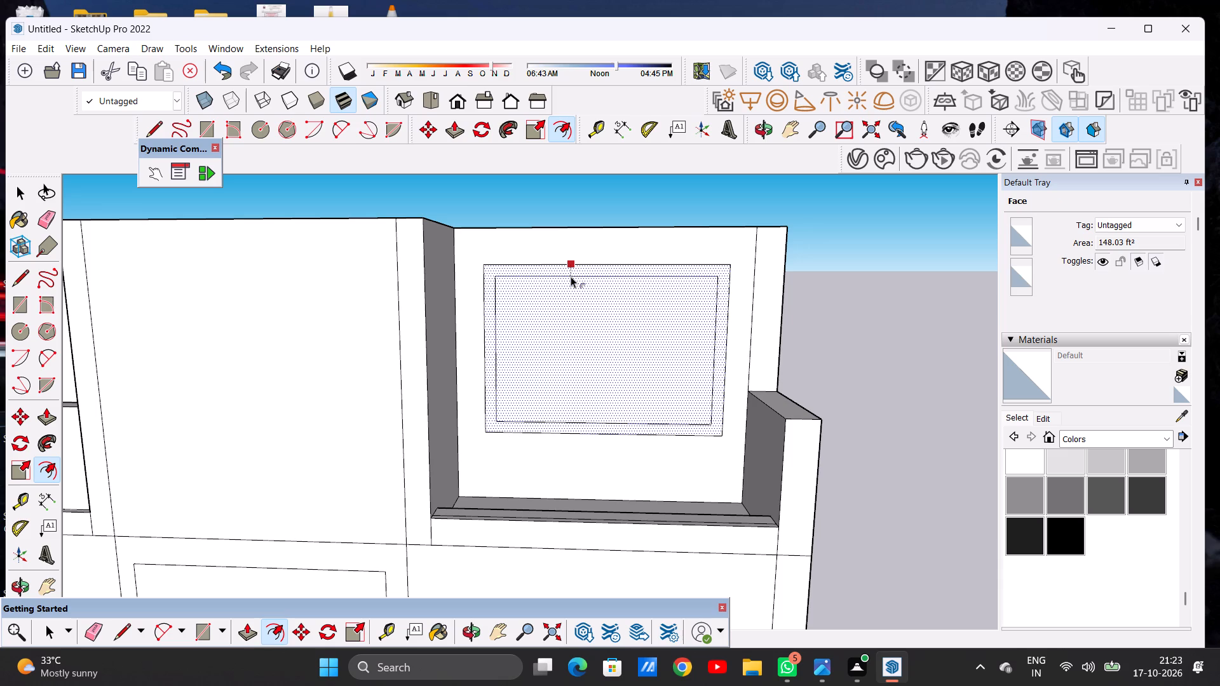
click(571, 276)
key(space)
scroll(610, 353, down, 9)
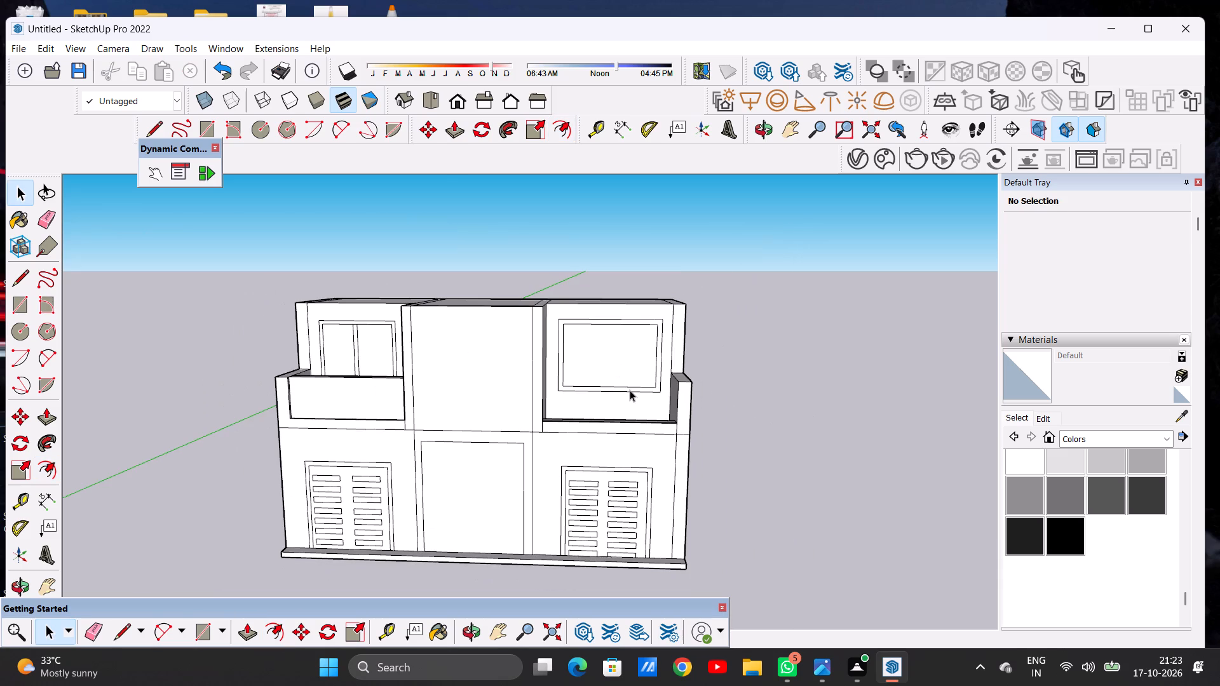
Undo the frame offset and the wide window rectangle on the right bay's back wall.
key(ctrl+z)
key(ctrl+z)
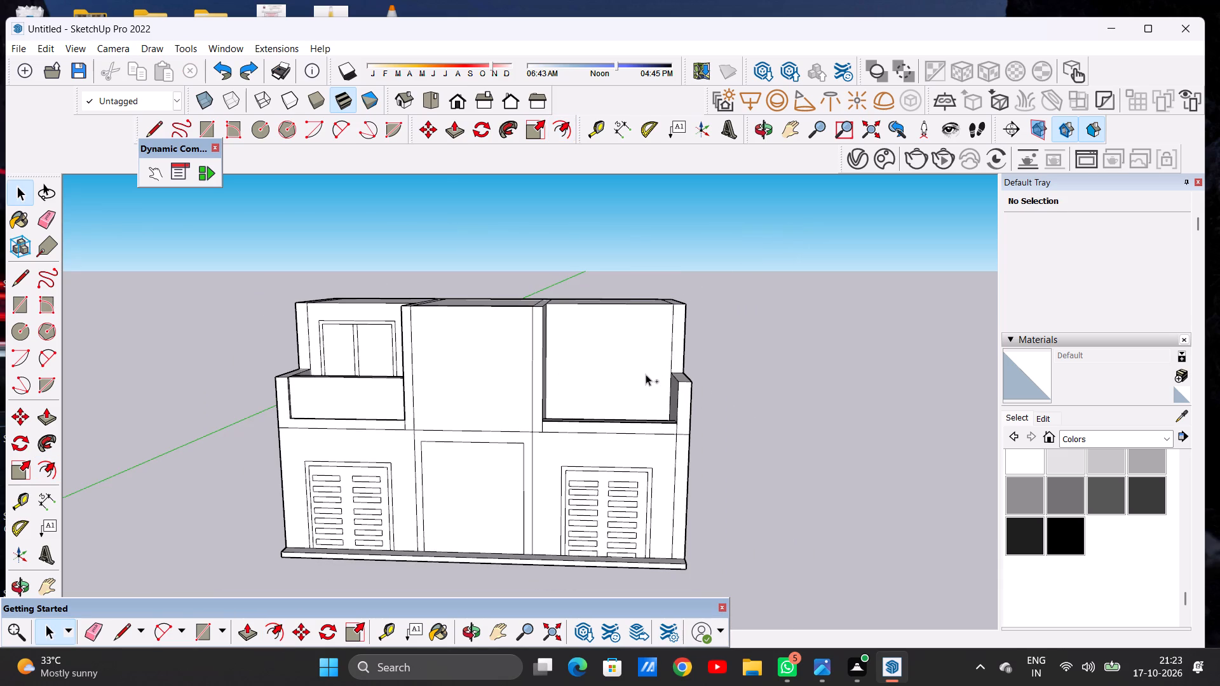
Draw a square window outline of about 94 ft² on the upper part of the right bay's back wall.
scroll(628, 385, up, 1)
middle_drag(628, 385, 623, 364)
scroll(621, 372, up, 3)
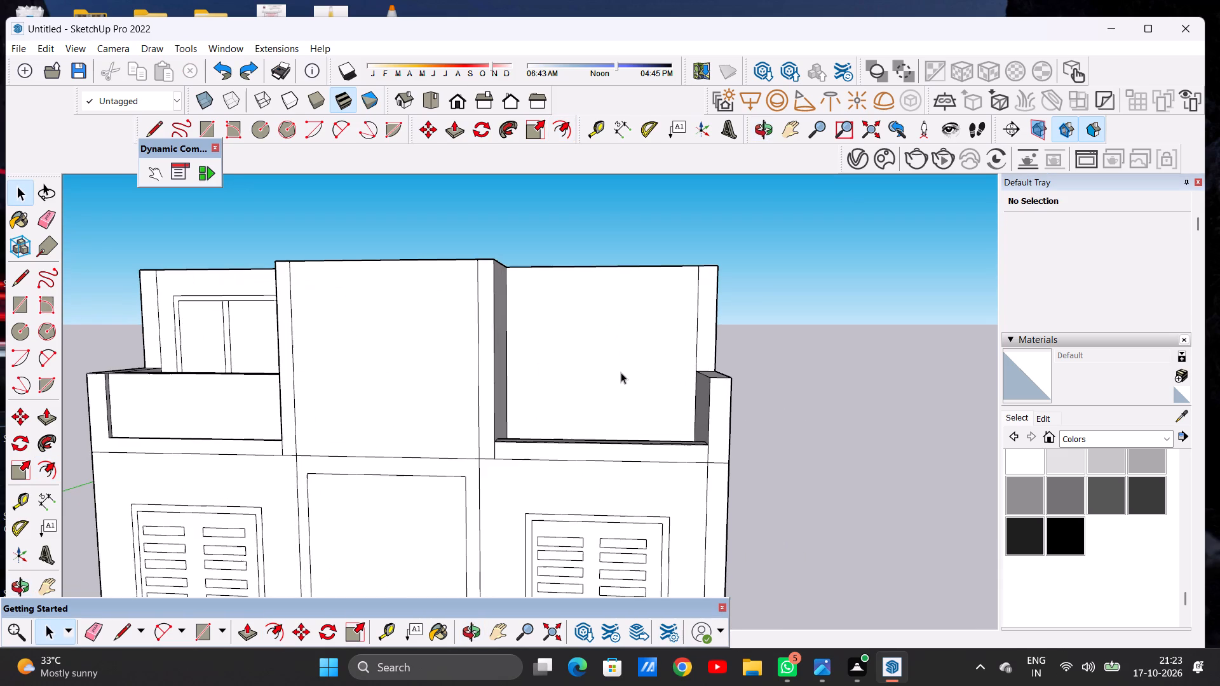
key(r)
middle_drag(571, 361, 599, 365)
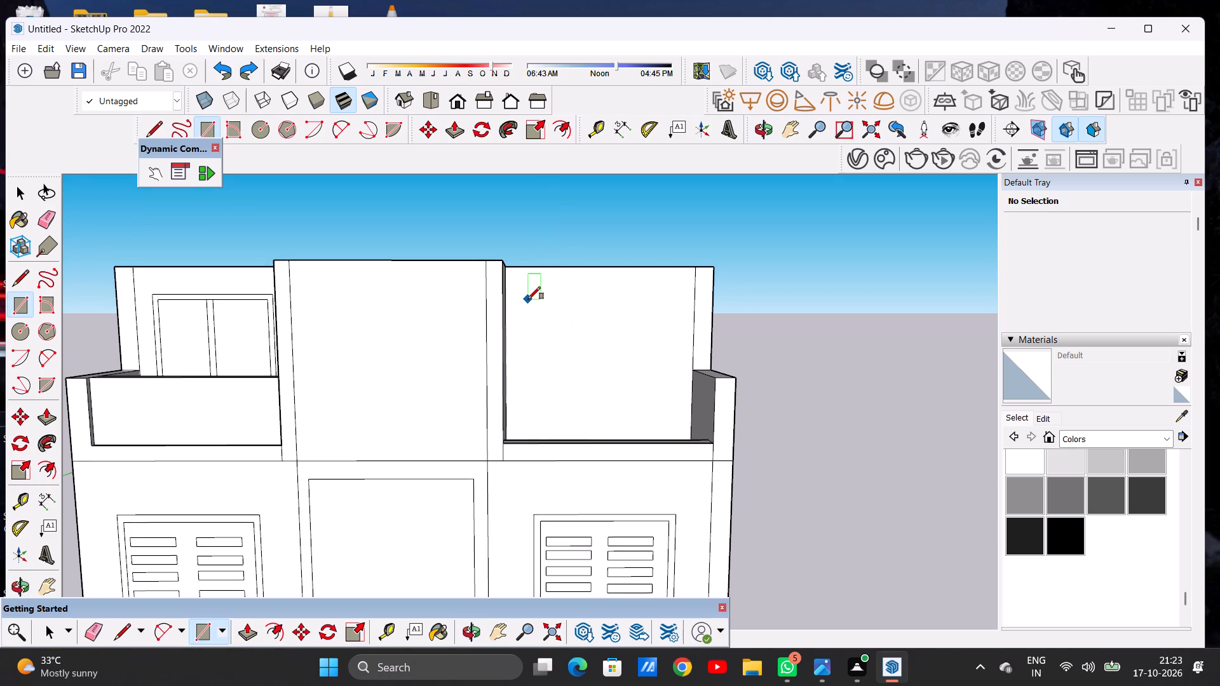
click(528, 299)
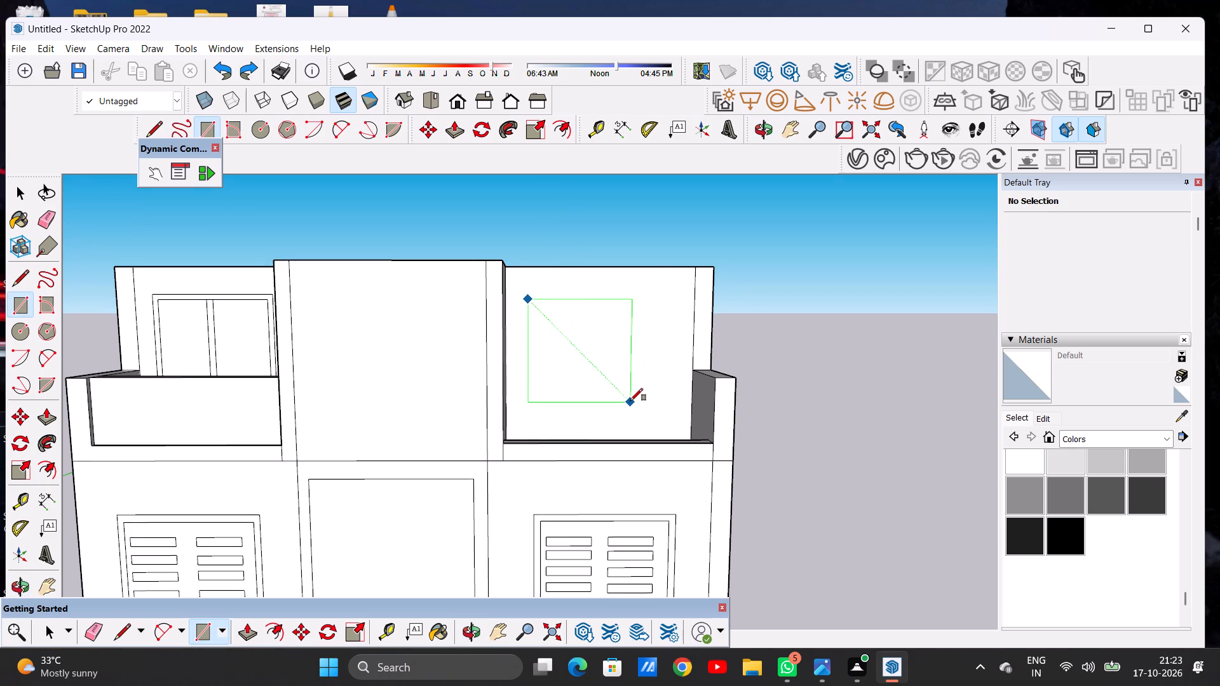
click(630, 401)
key(space)
scroll(463, 410, down, 7)
scroll(552, 391, up, 5)
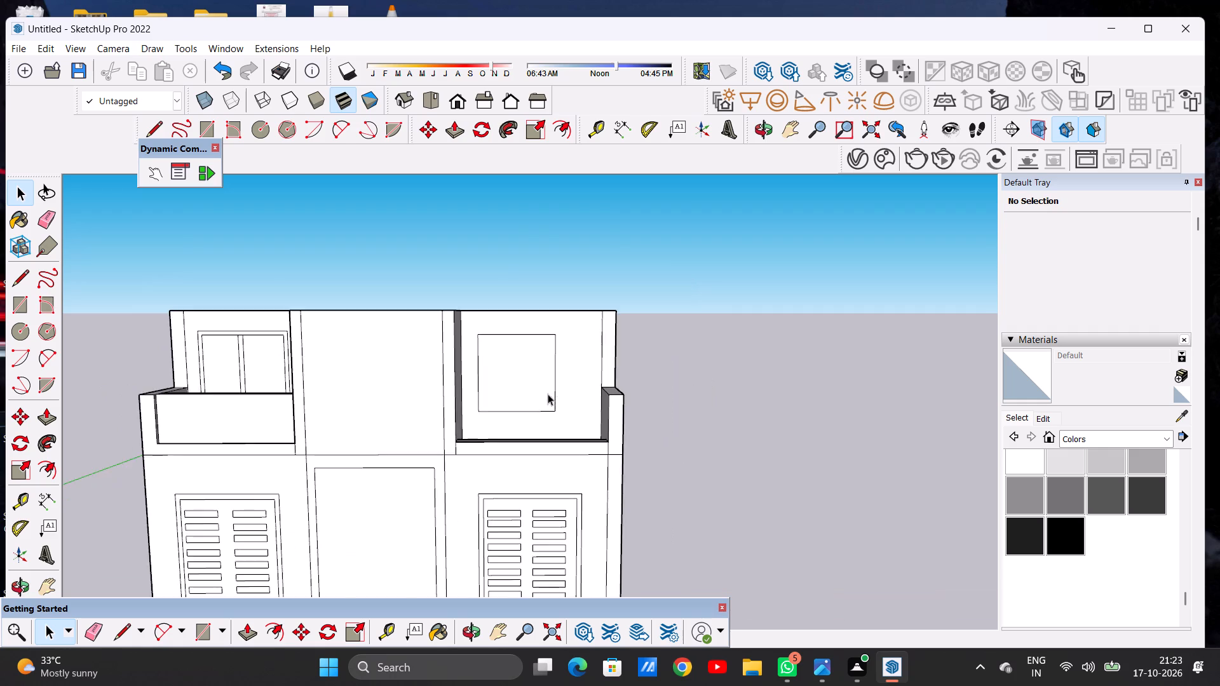
Move the square window outline sideways along the wall to roughly centre it in the right bay.
scroll(548, 394, up, 3)
double_click(538, 399)
key(m)
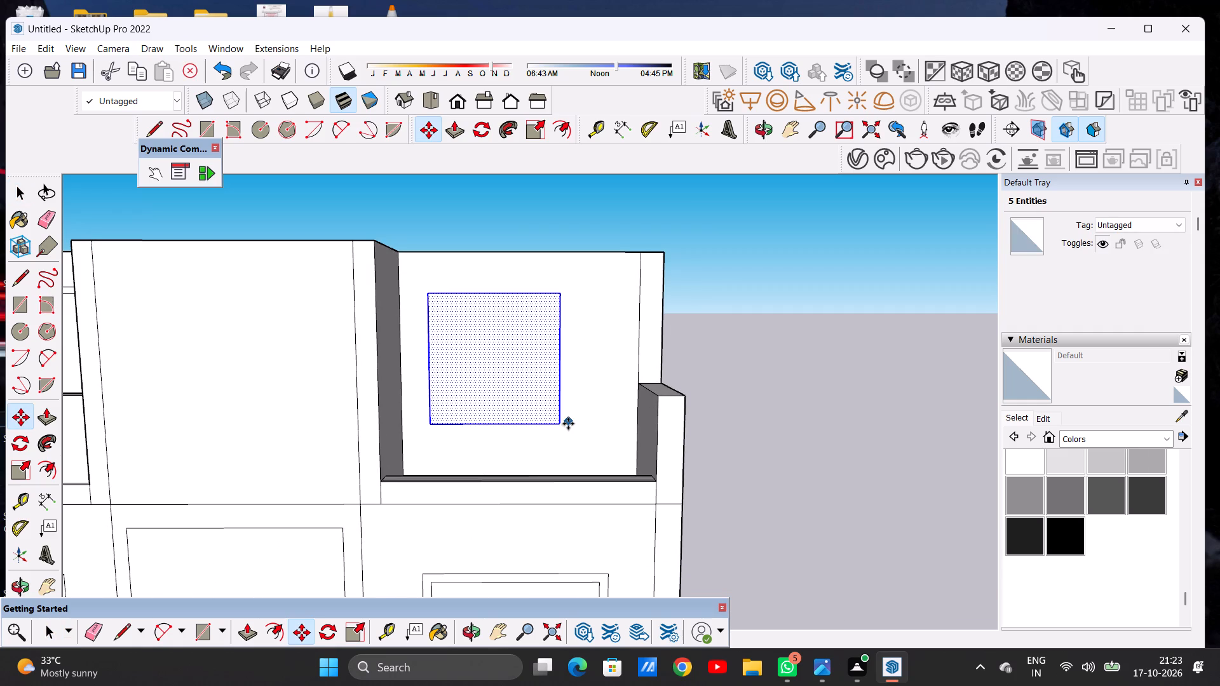
click(561, 424)
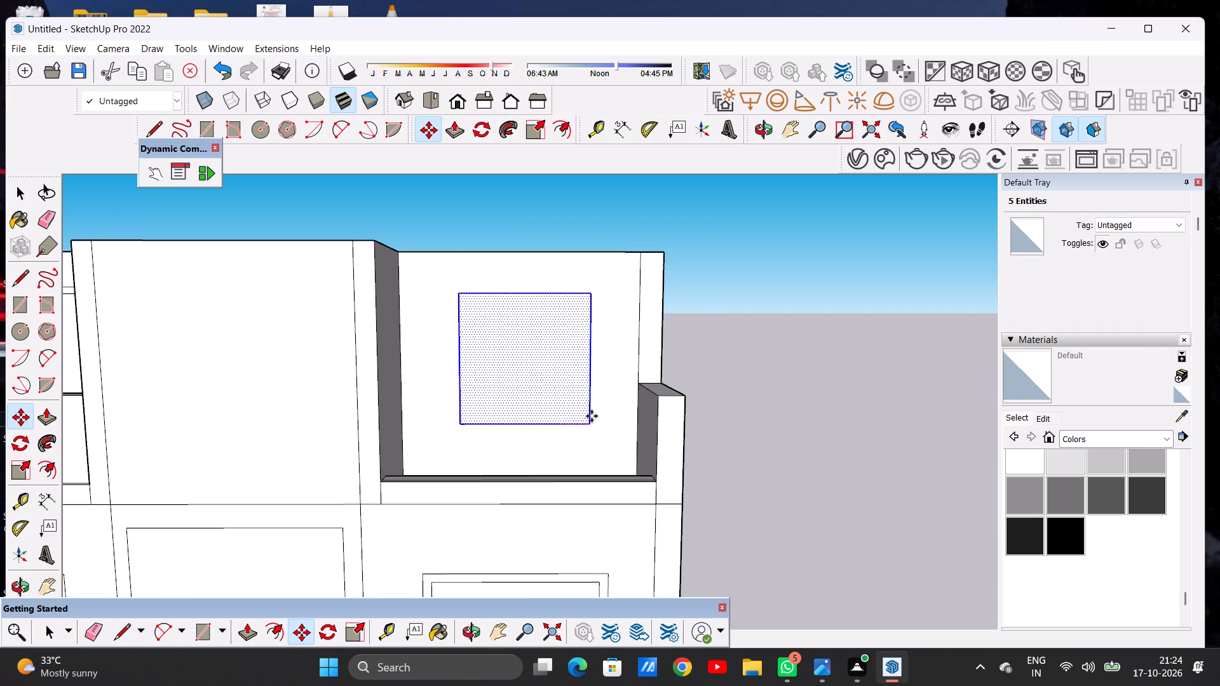
click(590, 416)
key(space)
click(697, 319)
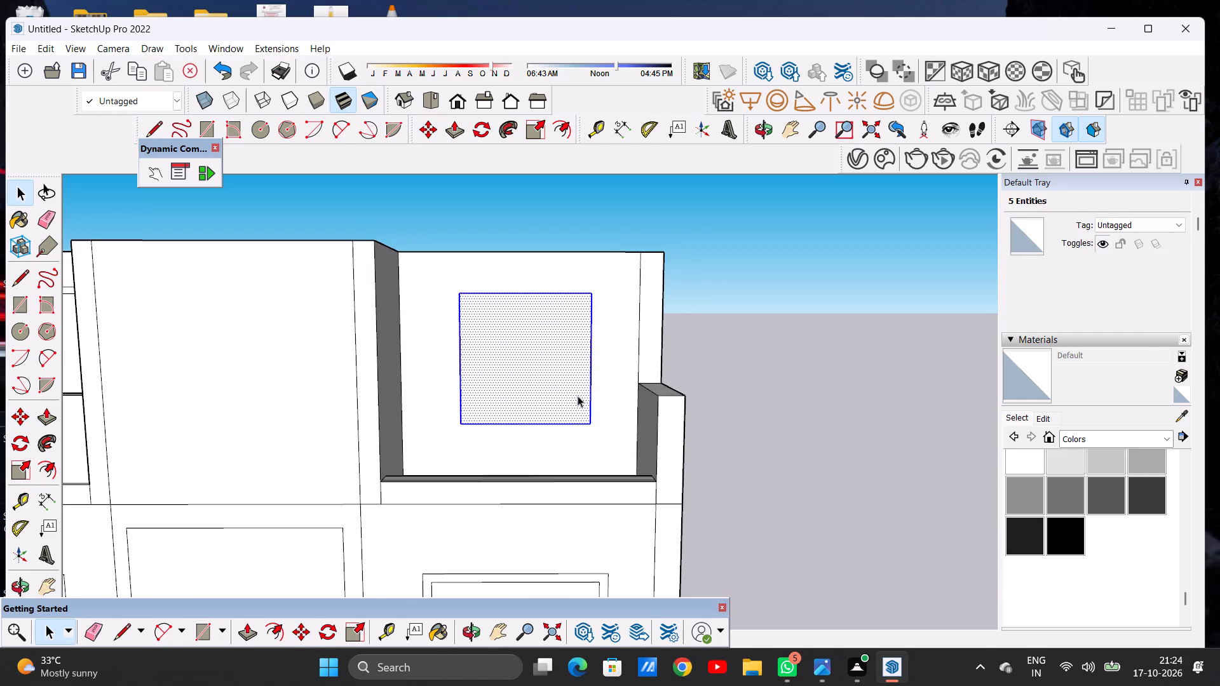
Offset the square window's edges slightly inward to form a narrow frame.
scroll(577, 396, up, 2)
text(OF)
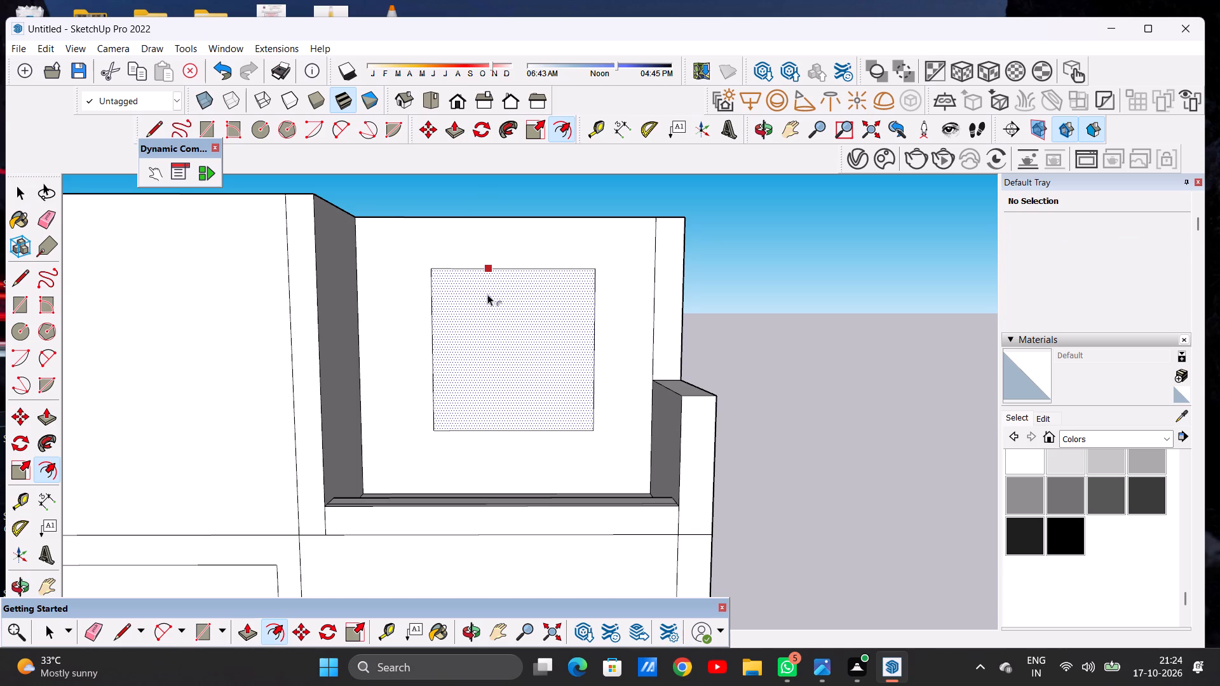
click(484, 287)
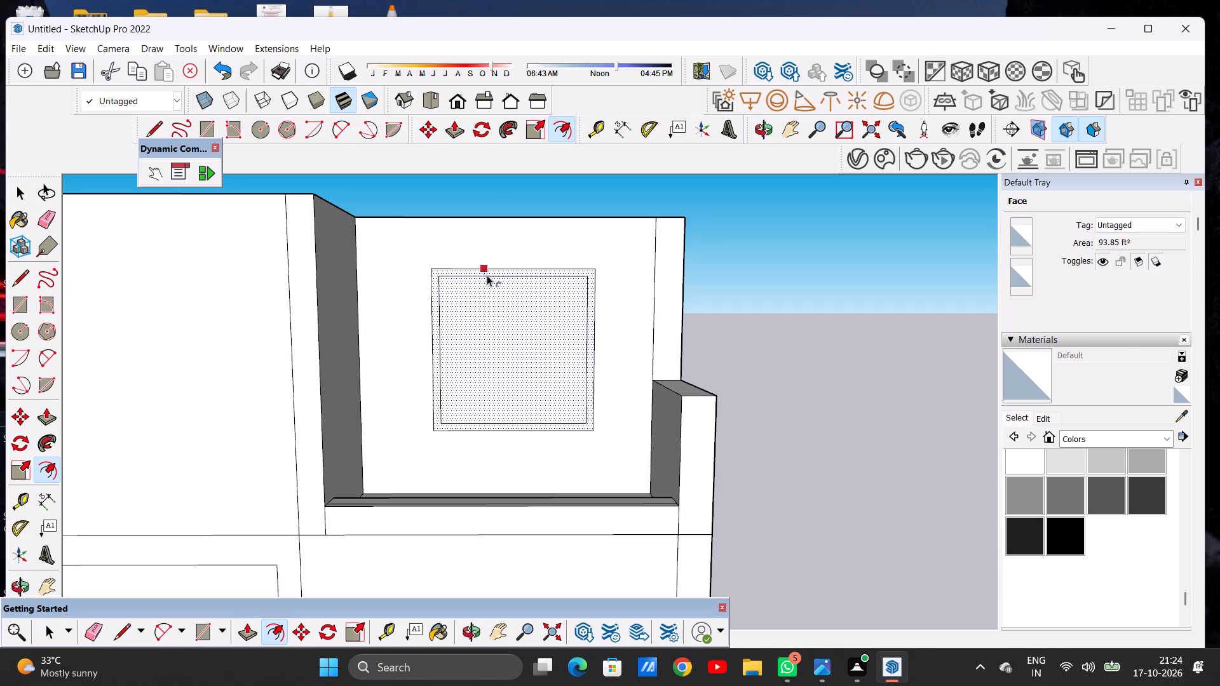
click(487, 278)
key(space)
Draw two closely spaced vertical lines across the inner window pane near its middle to form a central mullion.
text(L)
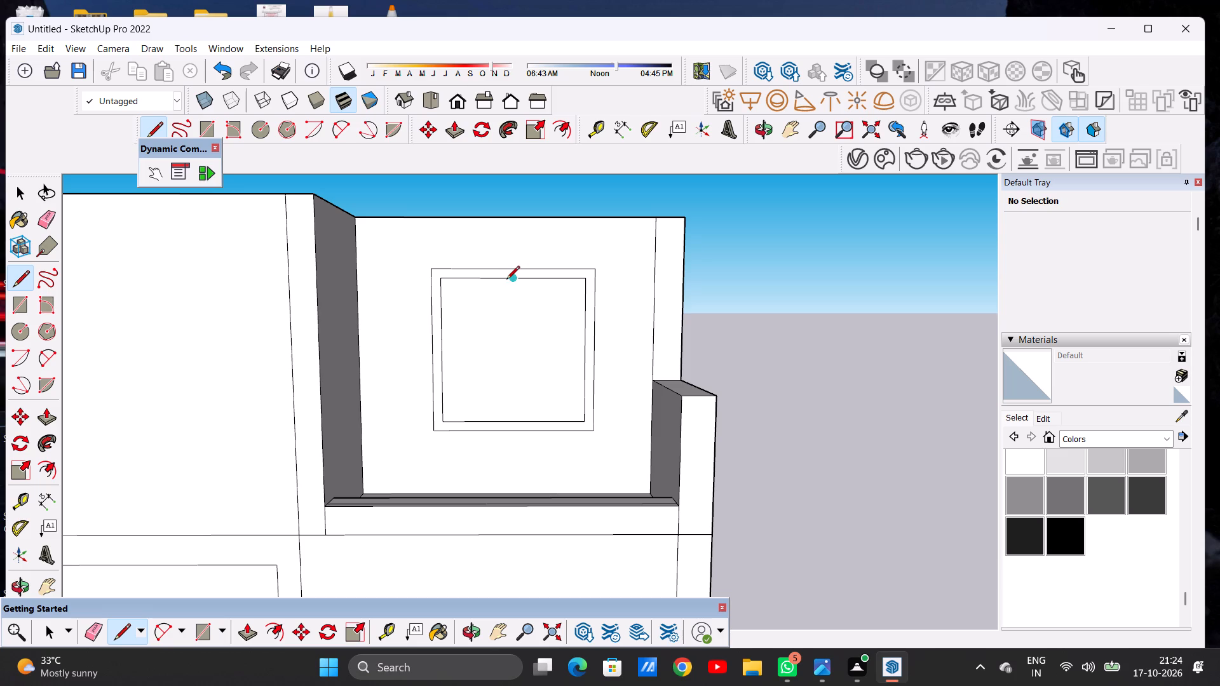
scroll(513, 282, up, 1)
scroll(513, 282, down, 1)
scroll(513, 282, up, 7)
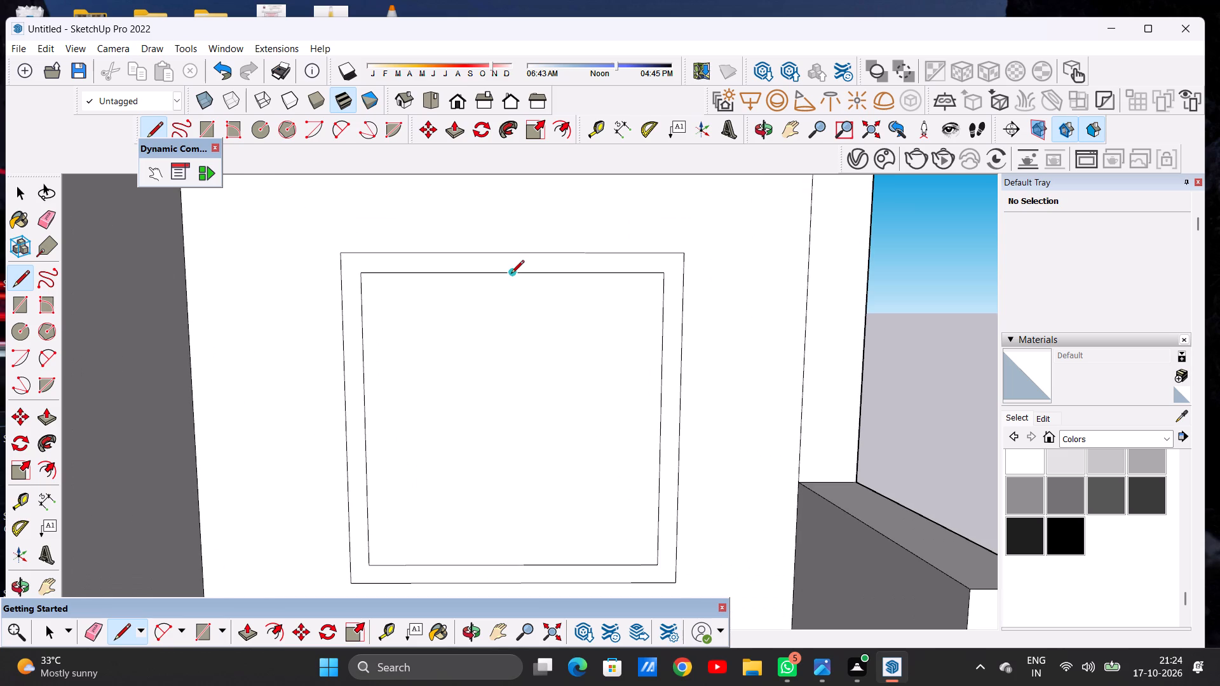
click(501, 274)
scroll(494, 346, down, 7)
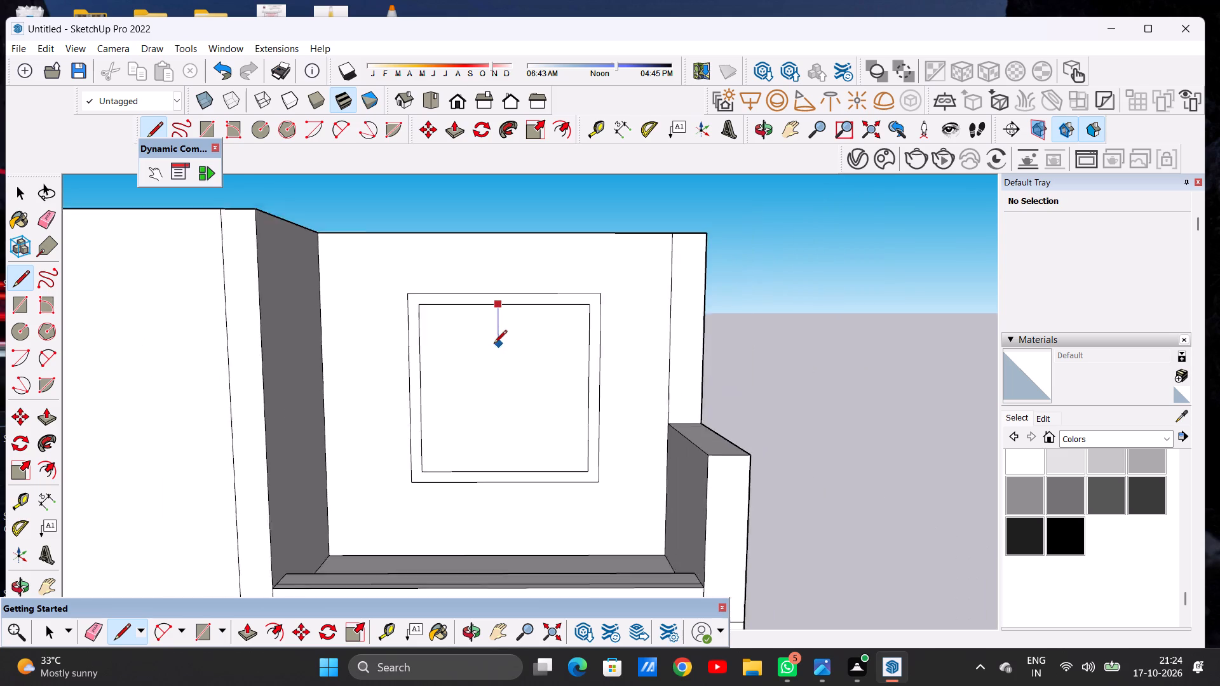
scroll(508, 434, up, 5)
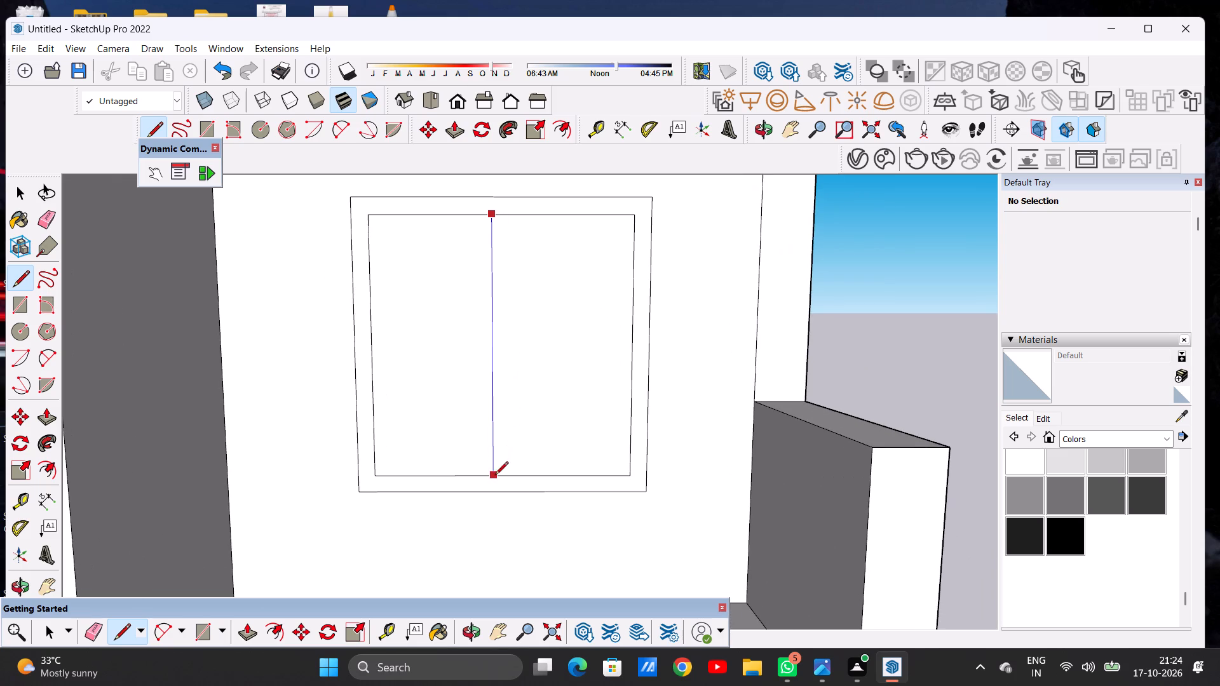
click(495, 476)
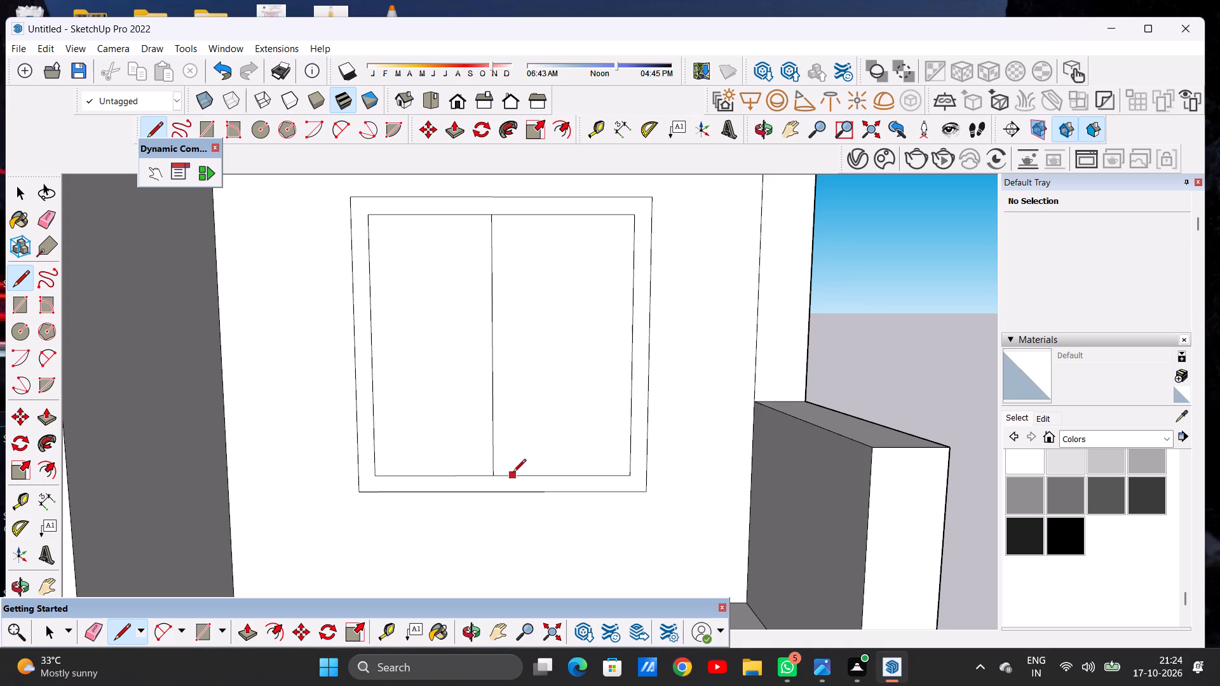
click(513, 473)
click(518, 219)
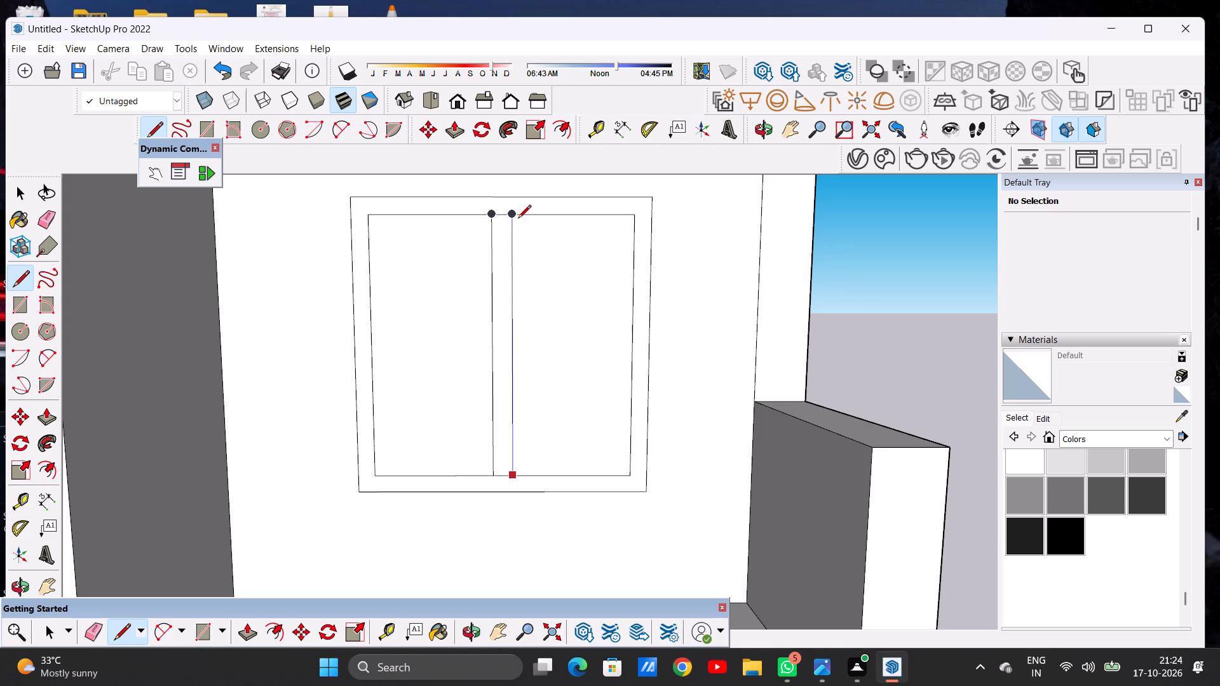
key(space)
Push/Pull the wide rear strip of the right bay's curb up to the side parapet's height to form the front parapet.
scroll(516, 346, down, 20)
scroll(516, 346, down, 2)
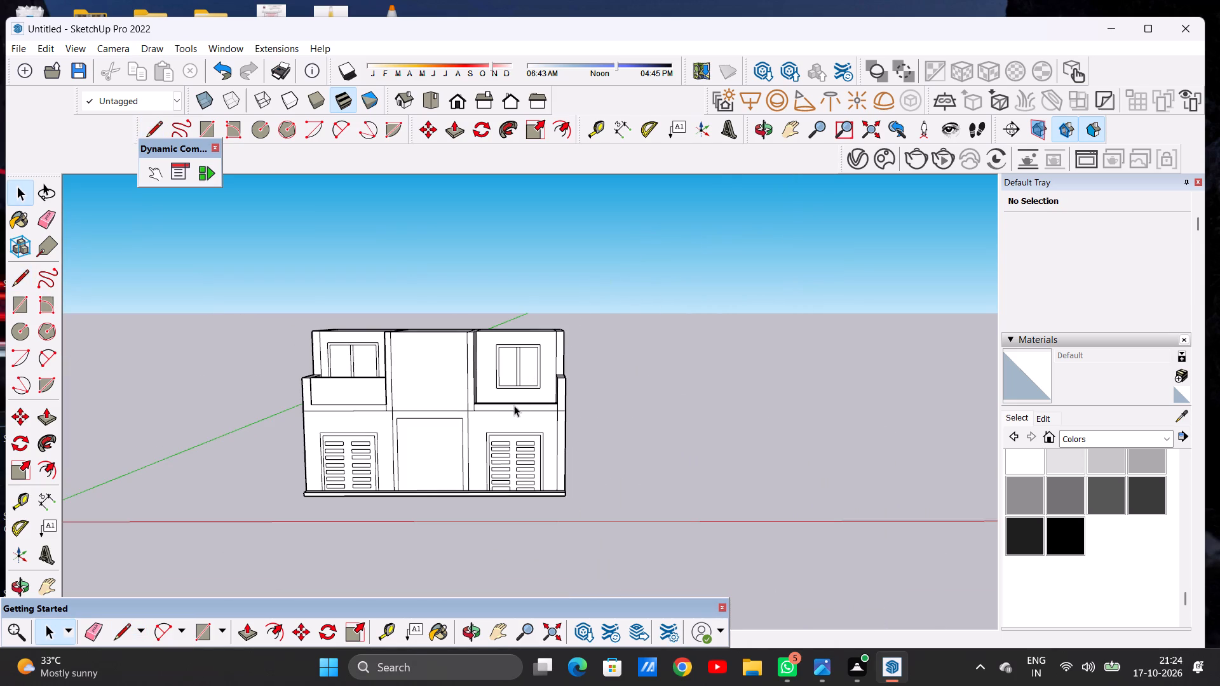
middle_drag(513, 368, 533, 488)
scroll(543, 405, up, 7)
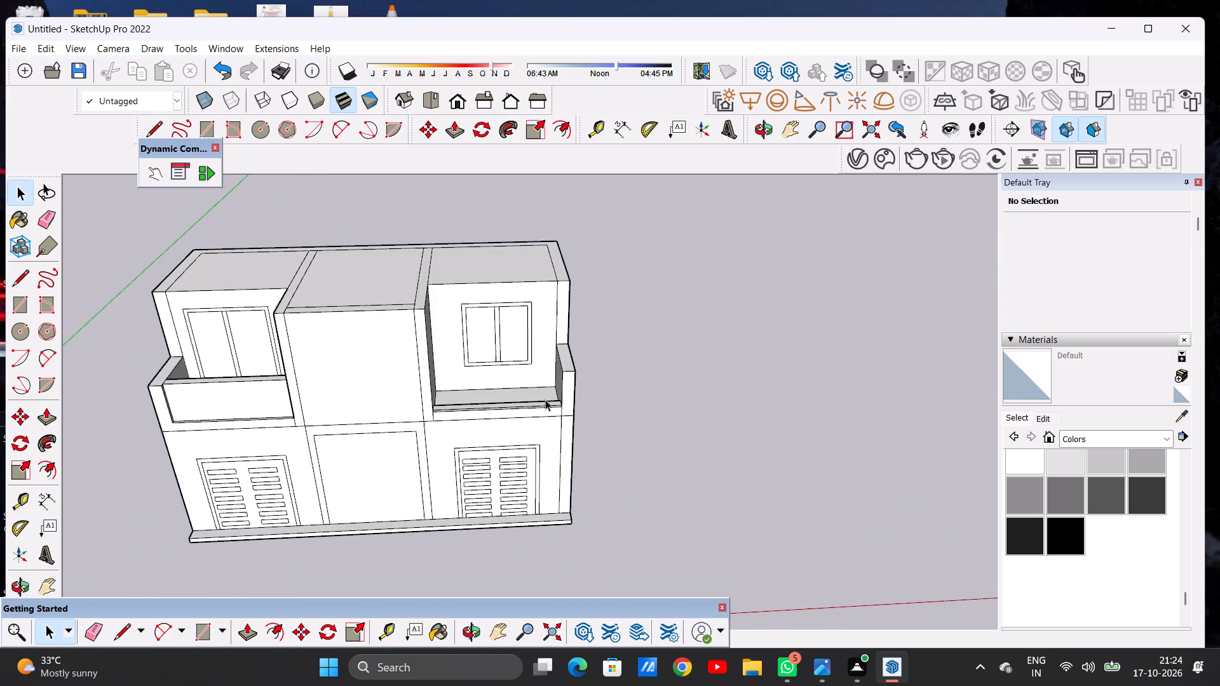
scroll(545, 400, up, 5)
middle_drag(547, 404, 555, 440)
scroll(571, 420, up, 5)
key(p)
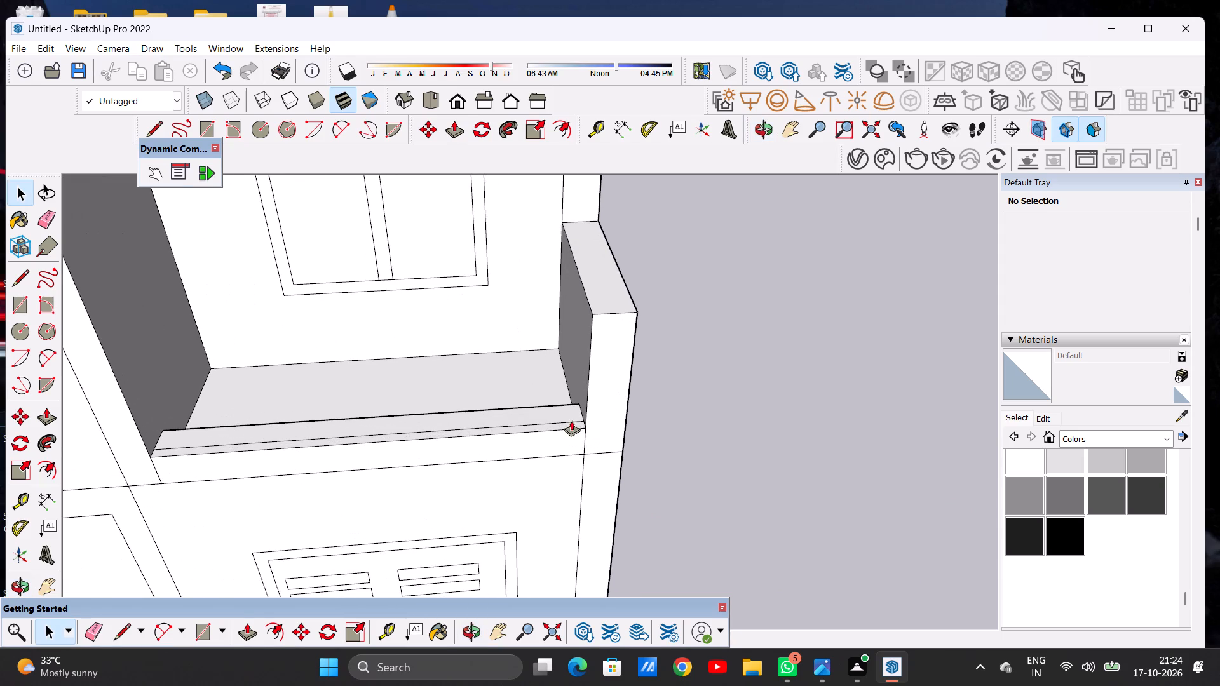
scroll(578, 400, up, 4)
click(564, 420)
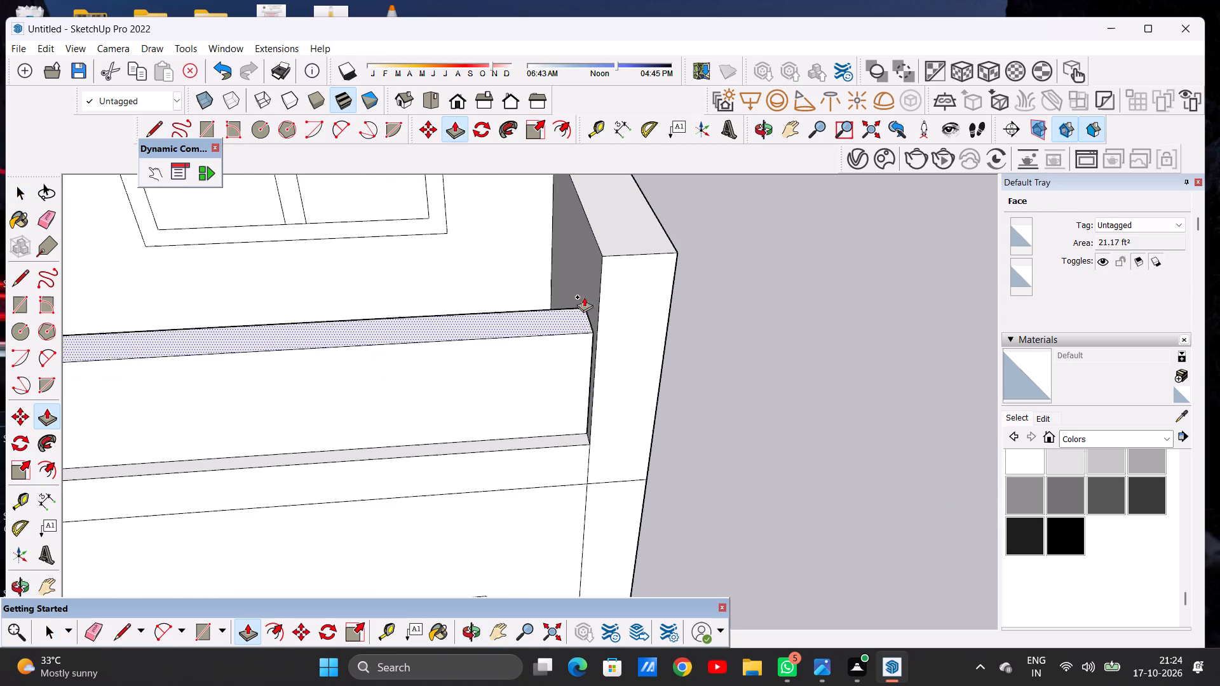
click(602, 253)
key(space)
scroll(623, 399, down, 11)
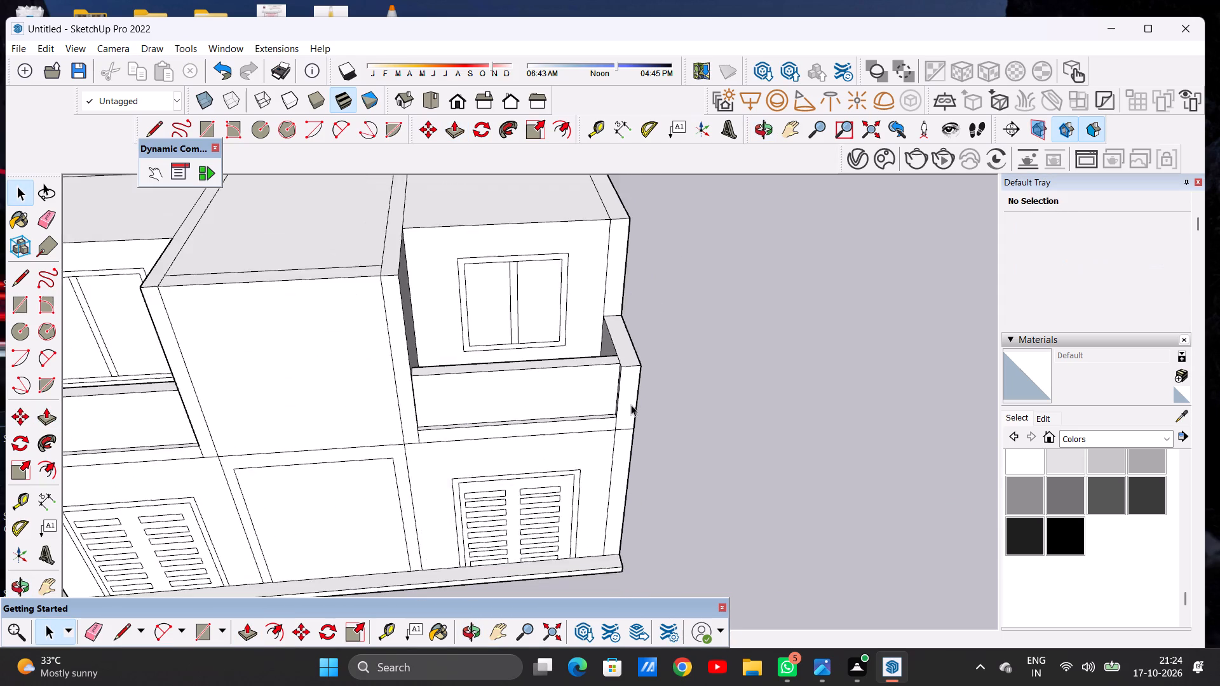
scroll(631, 405, down, 9)
middle_drag(523, 408, 495, 266)
scroll(570, 401, down, 9)
scroll(536, 354, up, 4)
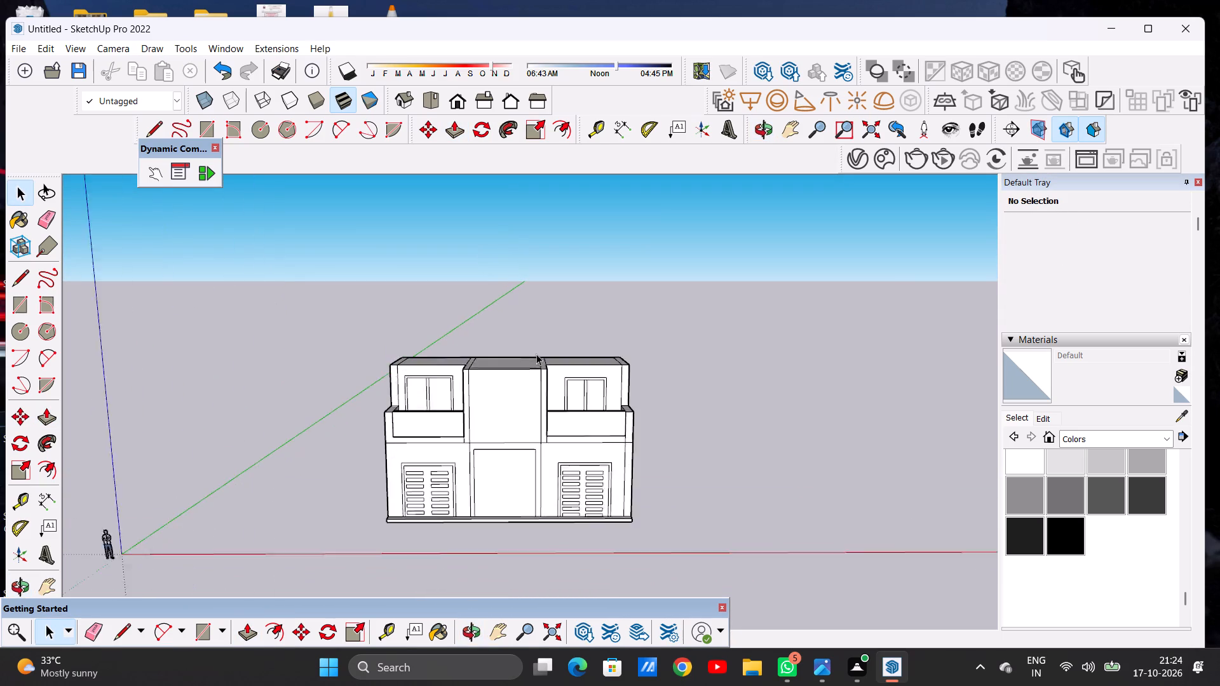
Examine the house model's facade, balconies and flat roof from the front and from above.
scroll(536, 354, up, 8)
middle_drag(492, 350, 491, 497)
scroll(491, 497, up, 1)
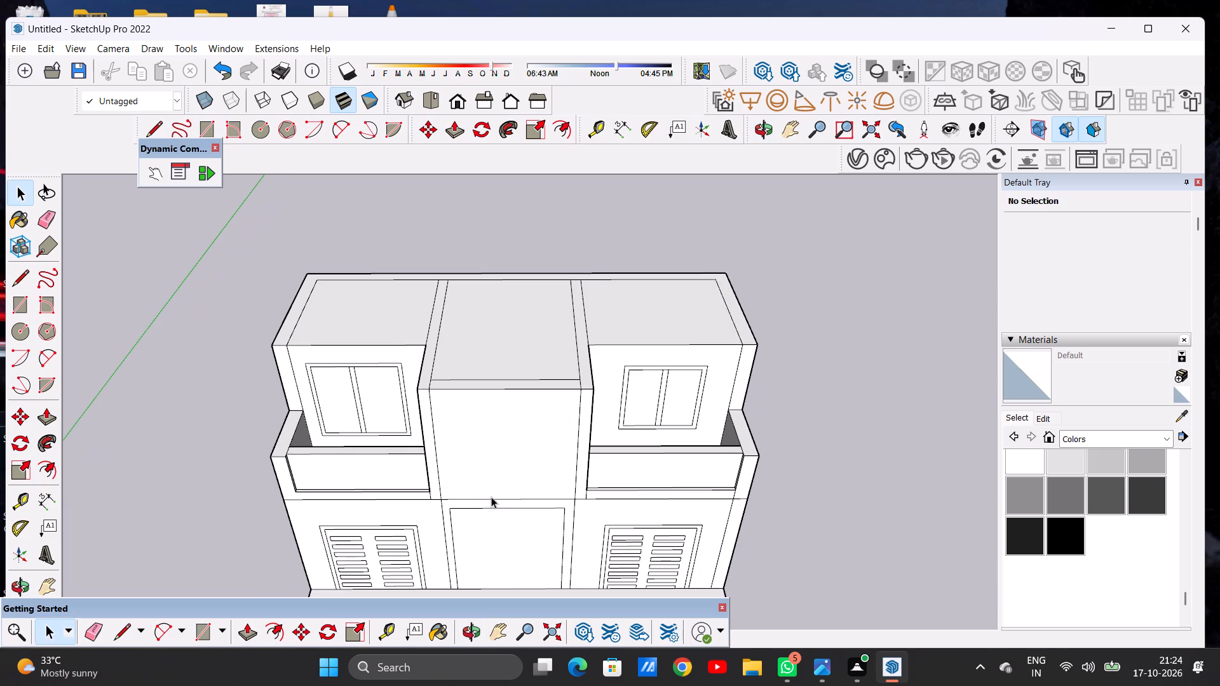
scroll(473, 442, down, 5)
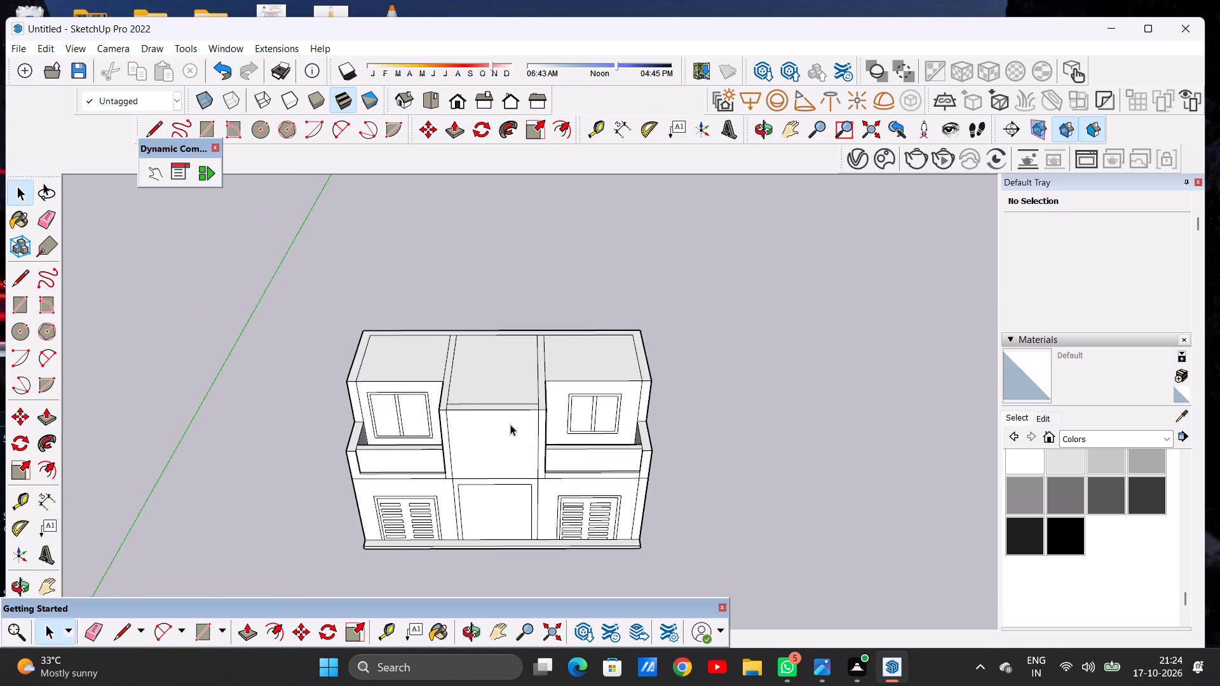
scroll(539, 453, down, 5)
scroll(529, 391, up, 6)
middle_drag(517, 494, 537, 344)
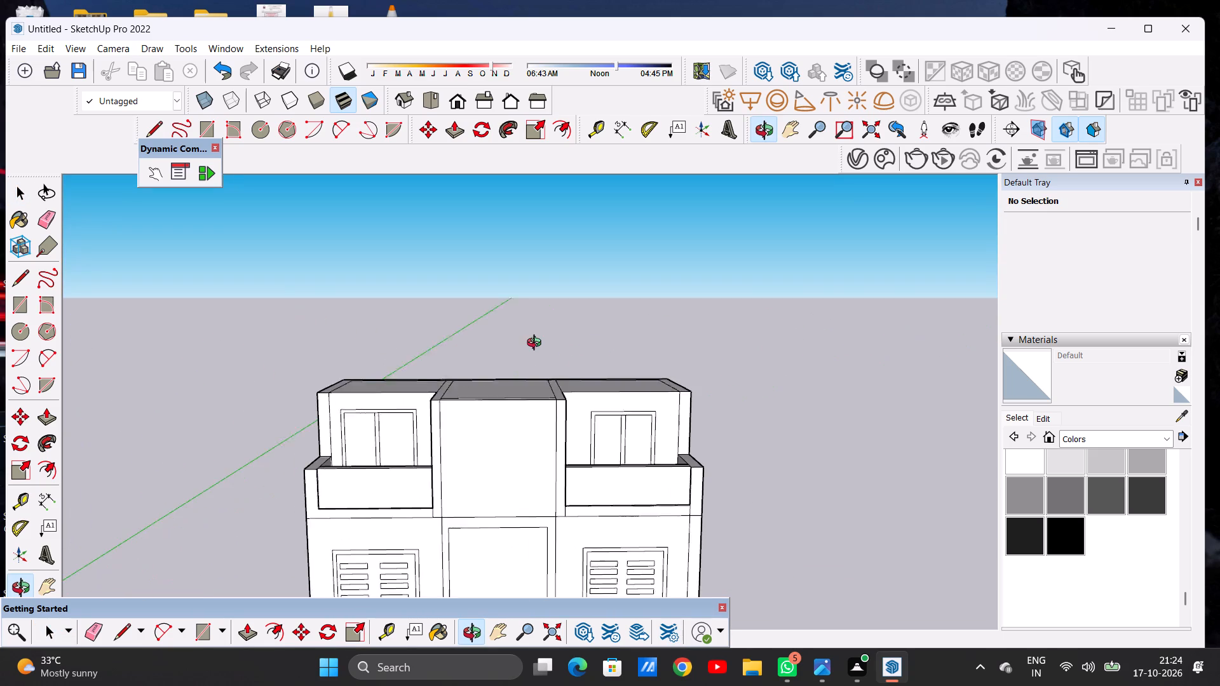
middle_drag(537, 344, 538, 344)
scroll(532, 402, down, 9)
scroll(536, 478, up, 12)
middle_drag(529, 471, 494, 335)
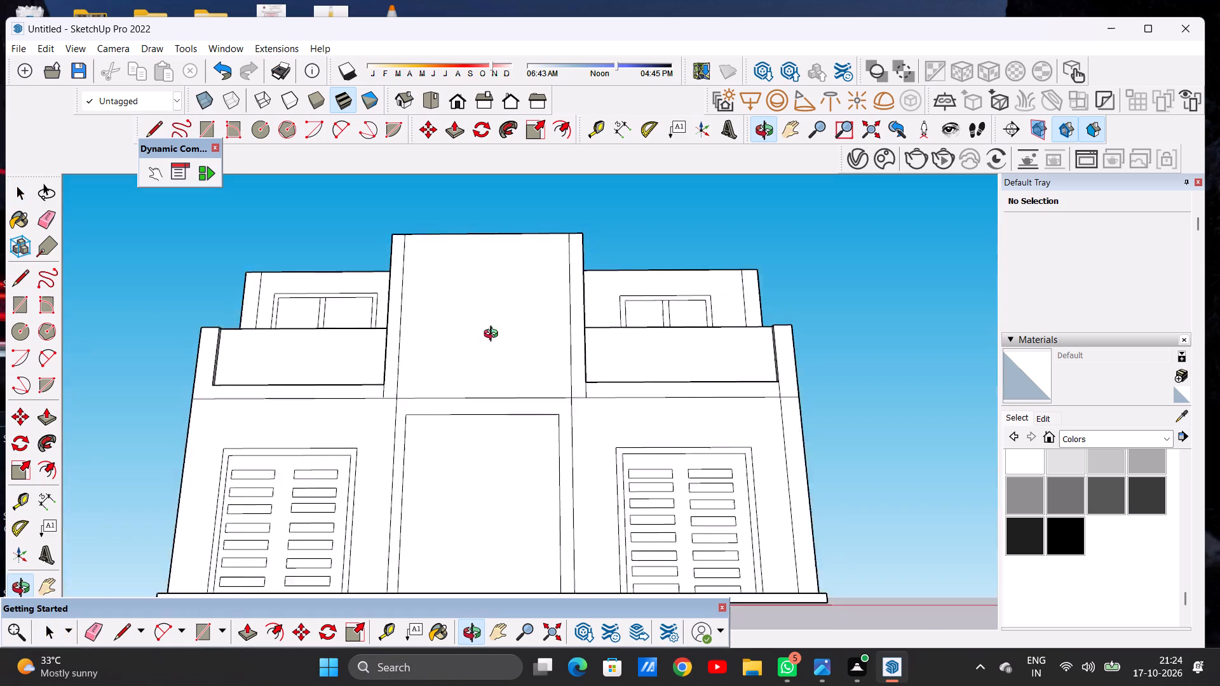
middle_drag(494, 335, 478, 471)
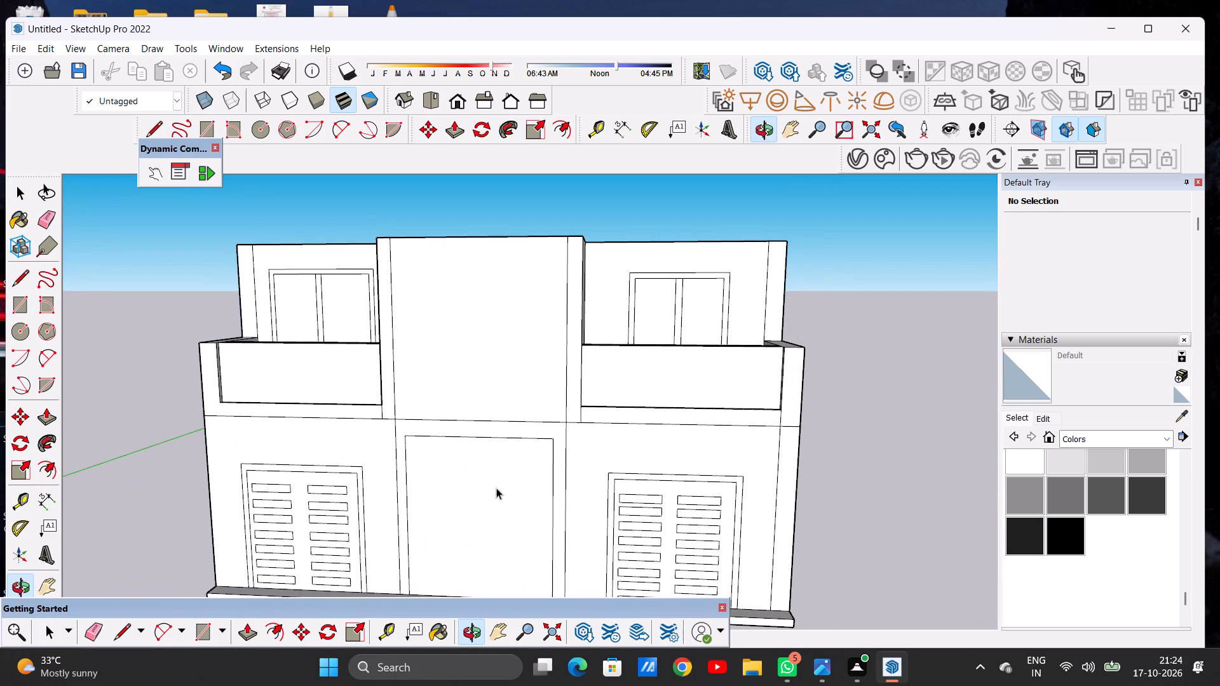
scroll(519, 523, down, 6)
scroll(522, 520, up, 1)
scroll(522, 520, down, 2)
middle_drag(501, 438, 528, 572)
scroll(510, 379, up, 6)
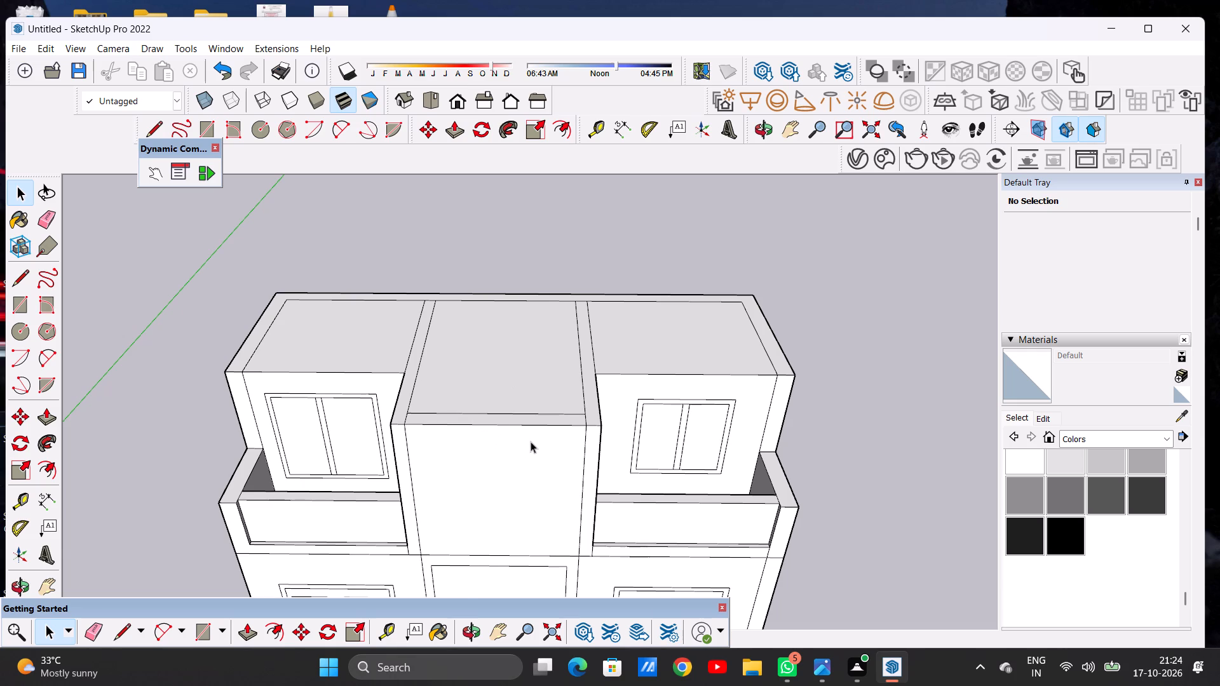
scroll(535, 442, down, 6)
middle_drag(525, 393, 508, 461)
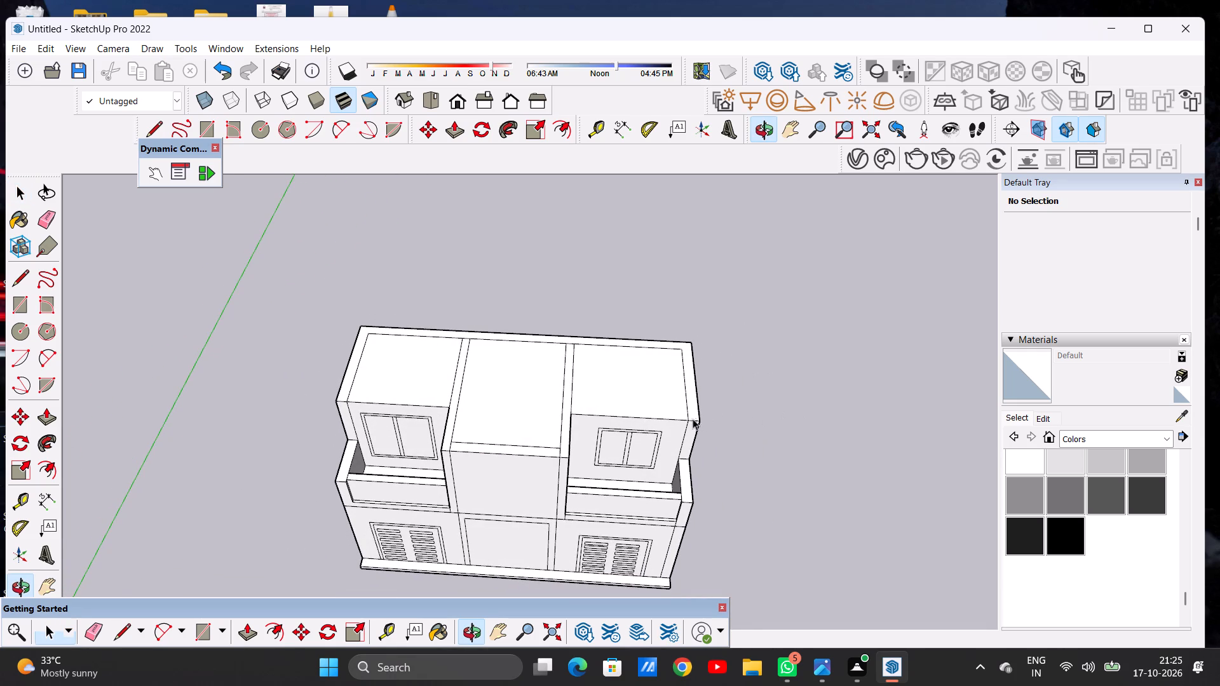
scroll(681, 431, down, 2)
scroll(614, 438, up, 4)
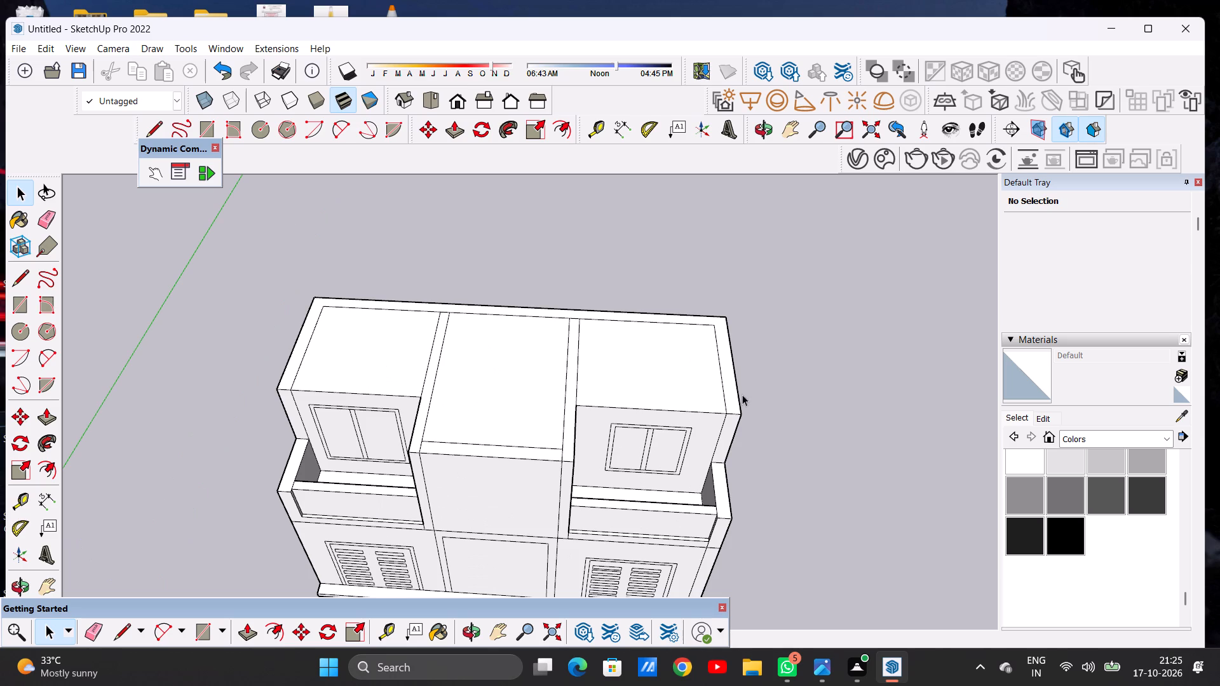
Push/Pull the U-shaped strip along the roof's outer edge upward about one storey to form the rear and side walls.
scroll(732, 391, up, 5)
key(p)
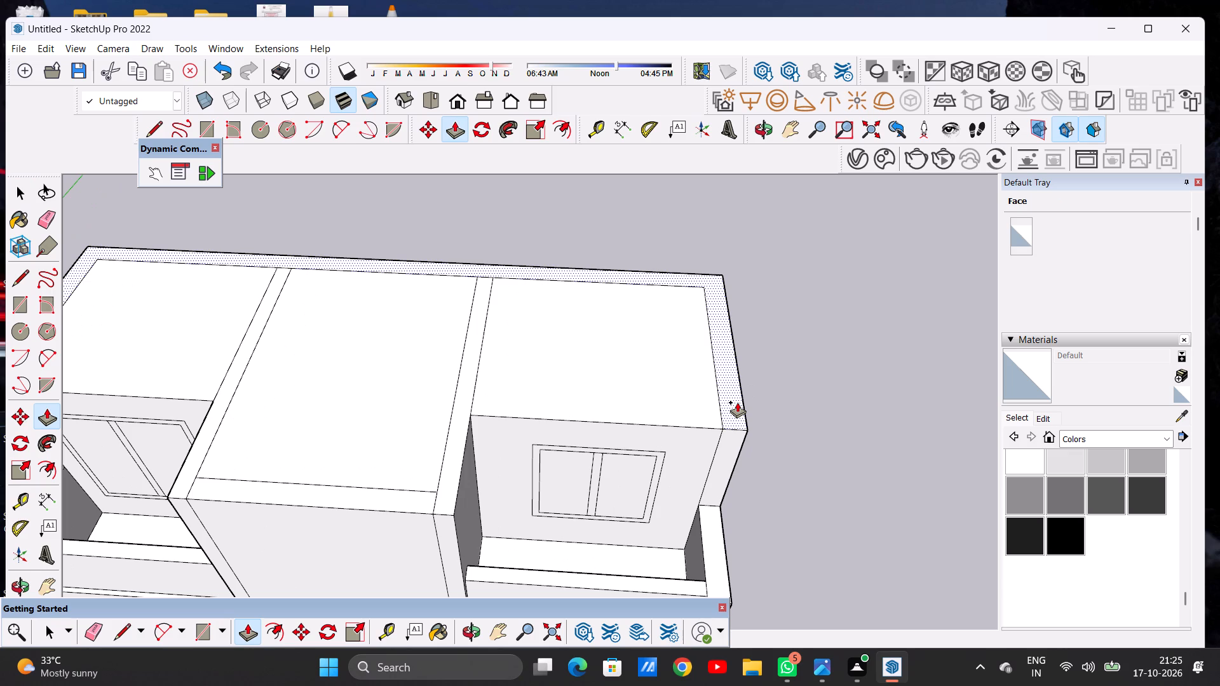
click(737, 402)
scroll(756, 359, down, 8)
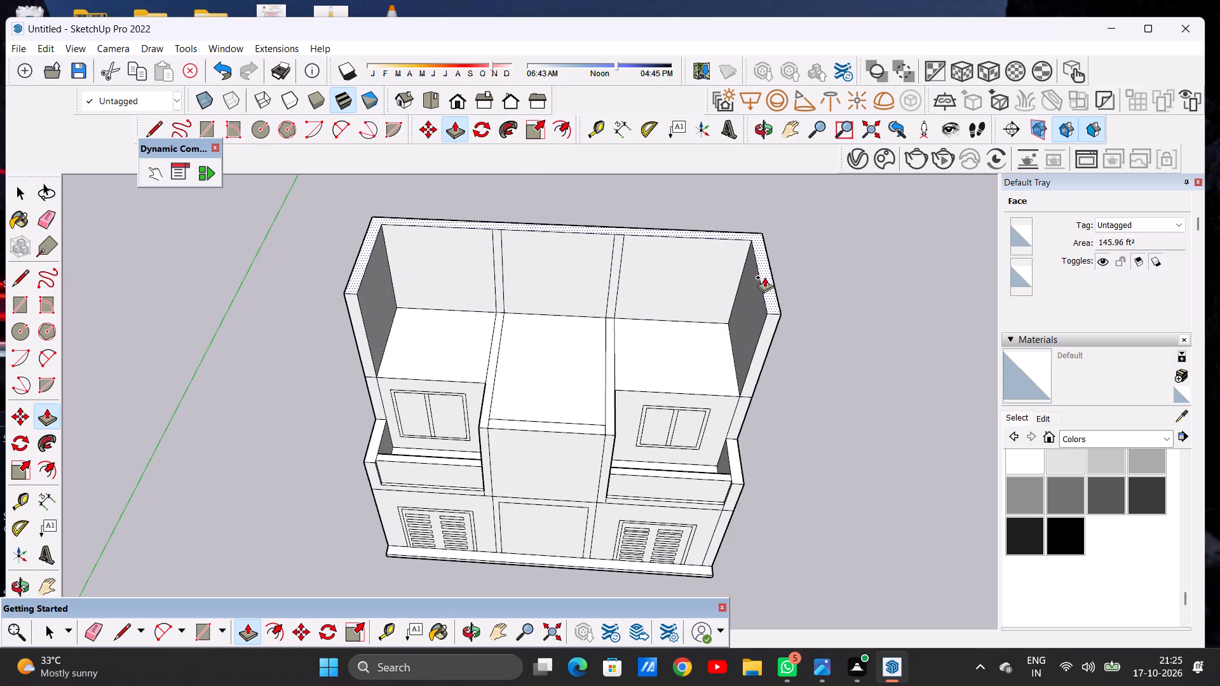
middle_drag(769, 305, 773, 207)
scroll(746, 346, down, 6)
scroll(756, 259, up, 2)
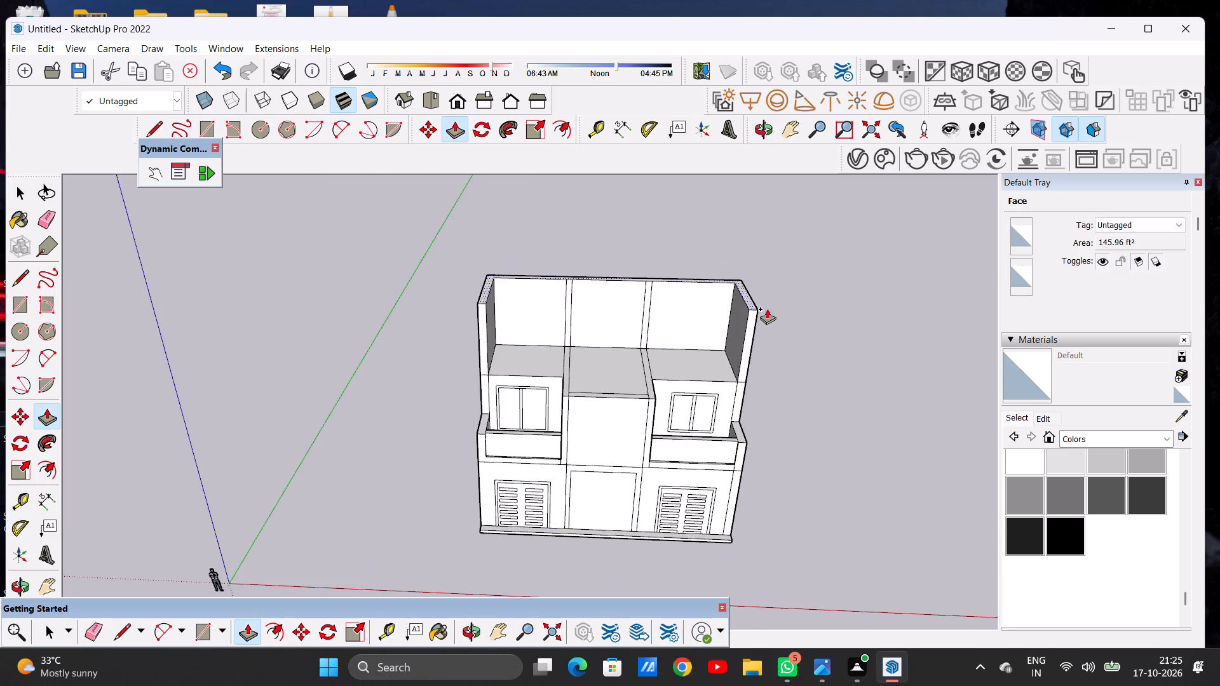
middle_drag(767, 311, 697, 265)
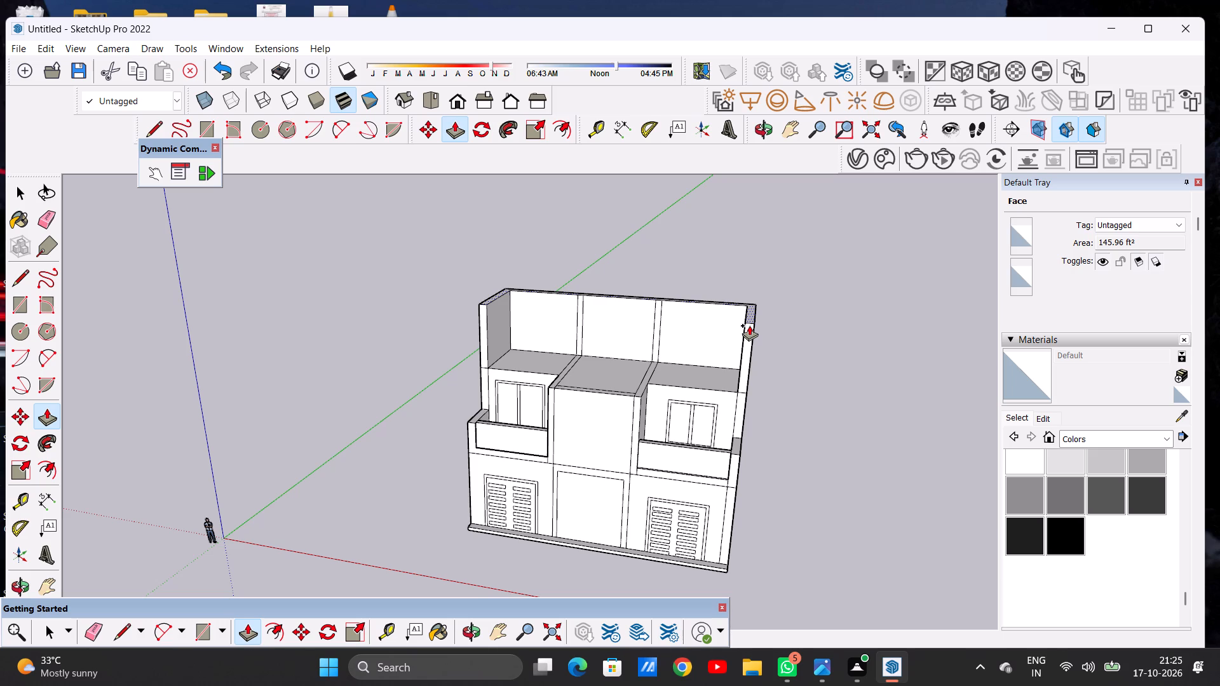
click(749, 325)
key(space)
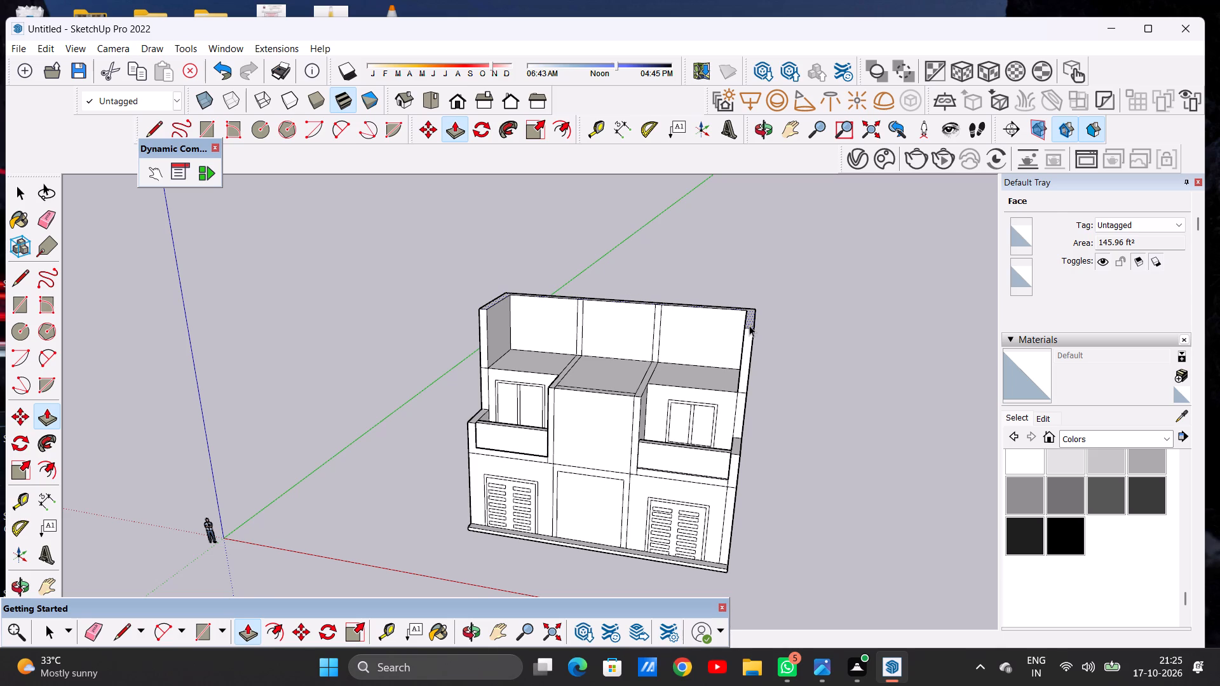
Inspect the raised rear and side walls and the three roof bays from several angles.
scroll(491, 394, down, 5)
middle_drag(530, 370, 552, 494)
middle_click(552, 494)
scroll(551, 396, up, 6)
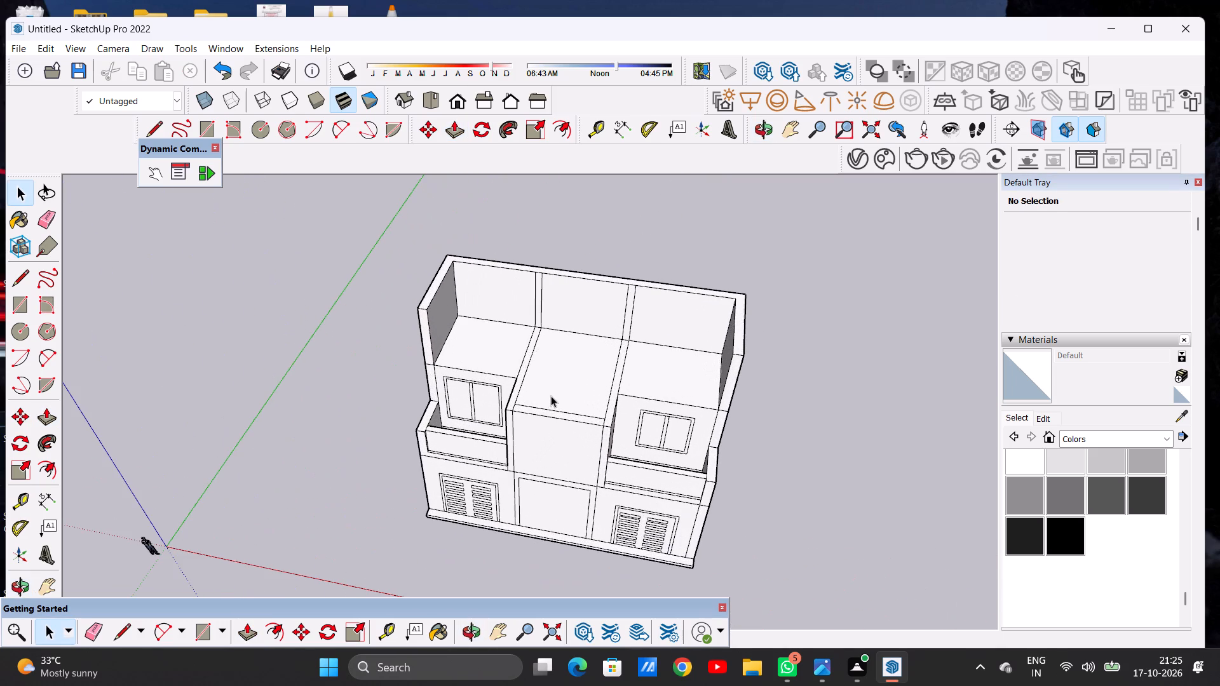
middle_drag(585, 401, 481, 448)
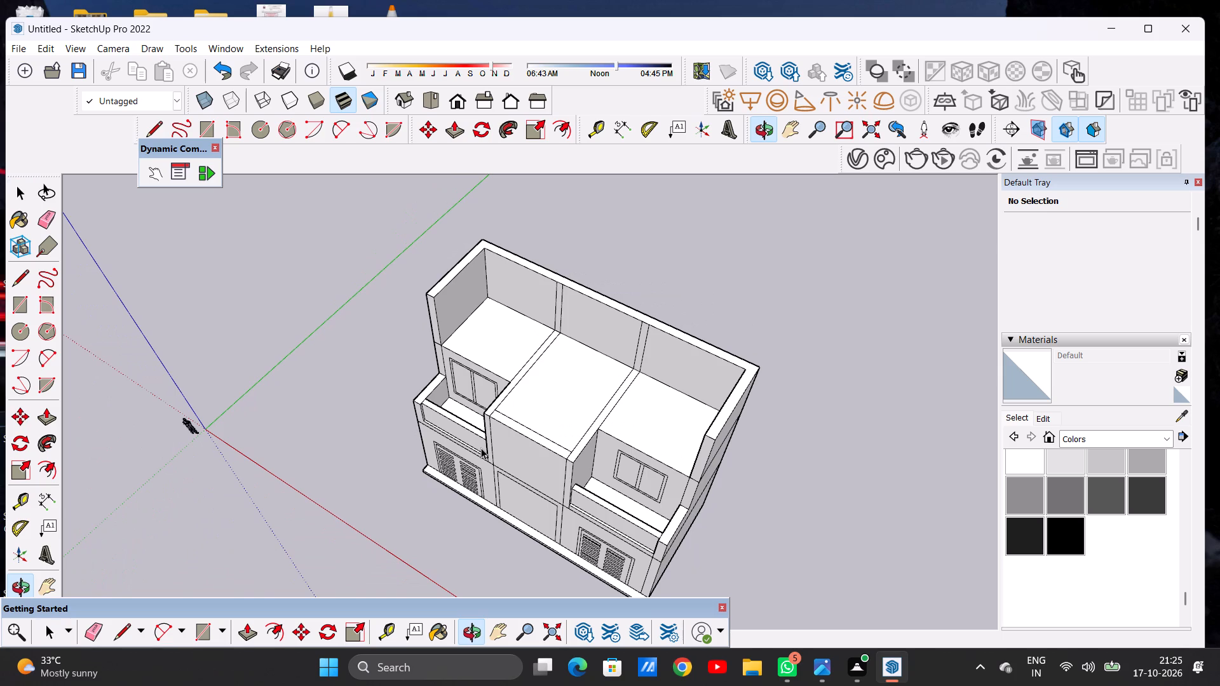
scroll(589, 382, down, 5)
scroll(555, 366, up, 7)
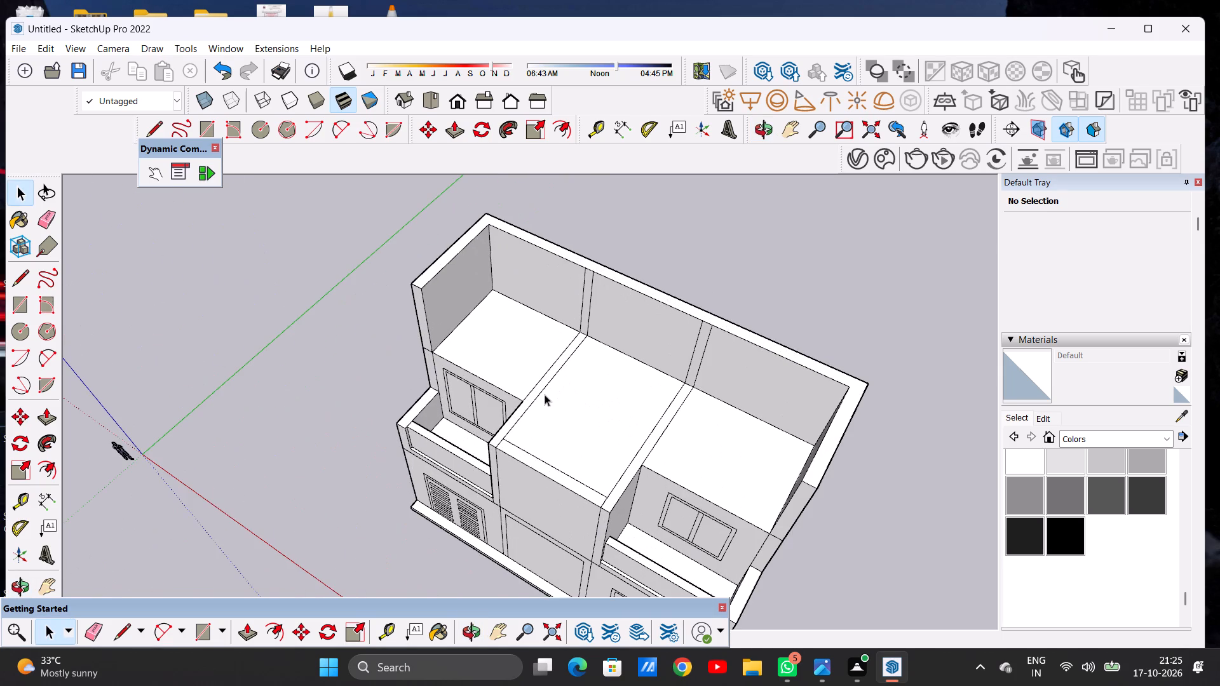
scroll(544, 431, down, 3)
middle_drag(545, 426, 583, 321)
scroll(571, 344, up, 4)
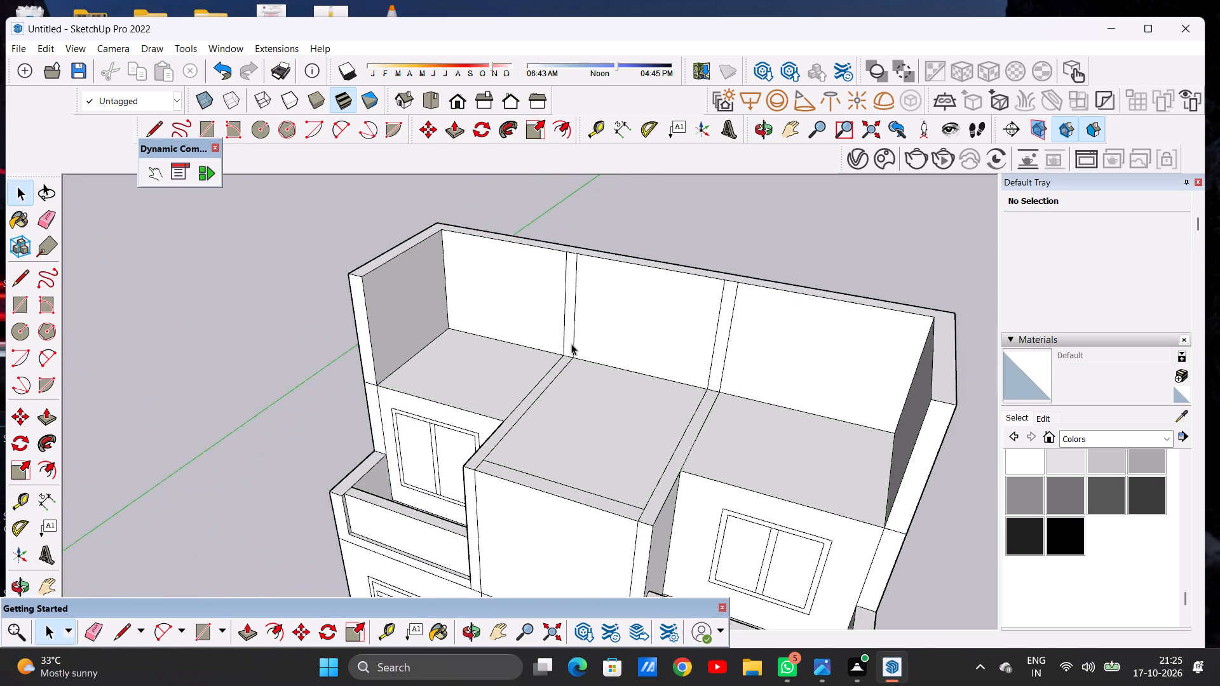
scroll(571, 344, up, 2)
scroll(509, 476, down, 6)
middle_drag(467, 478, 630, 394)
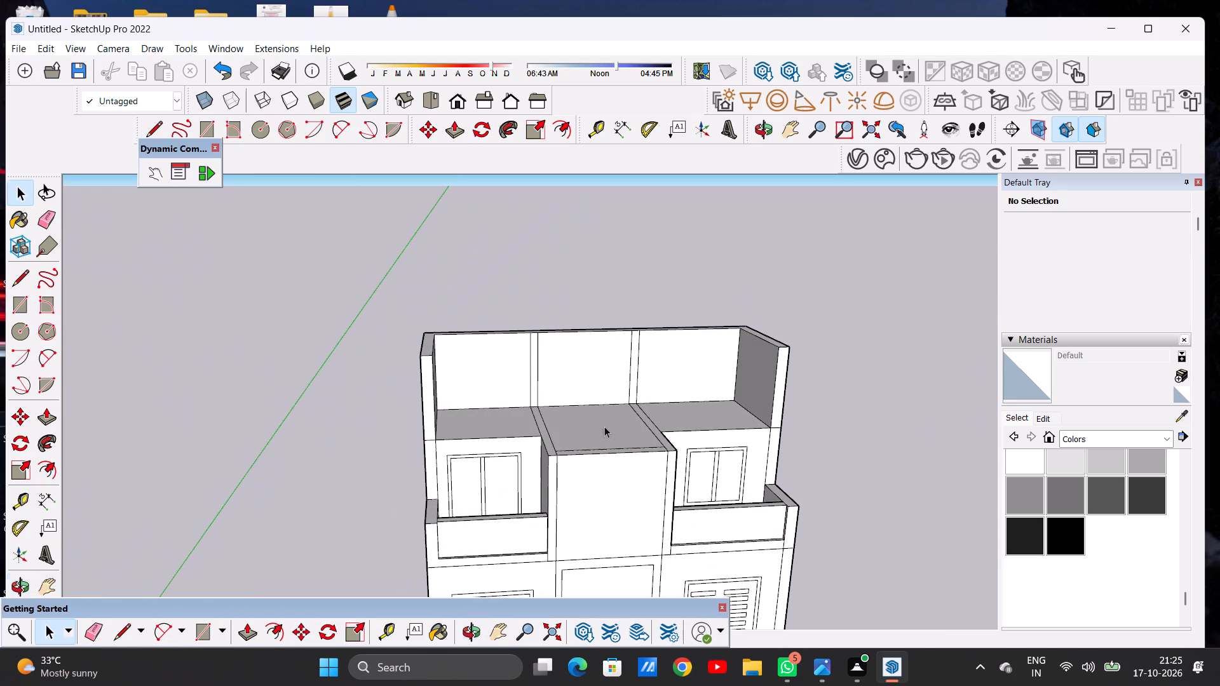
scroll(586, 454, down, 5)
middle_drag(495, 444, 433, 497)
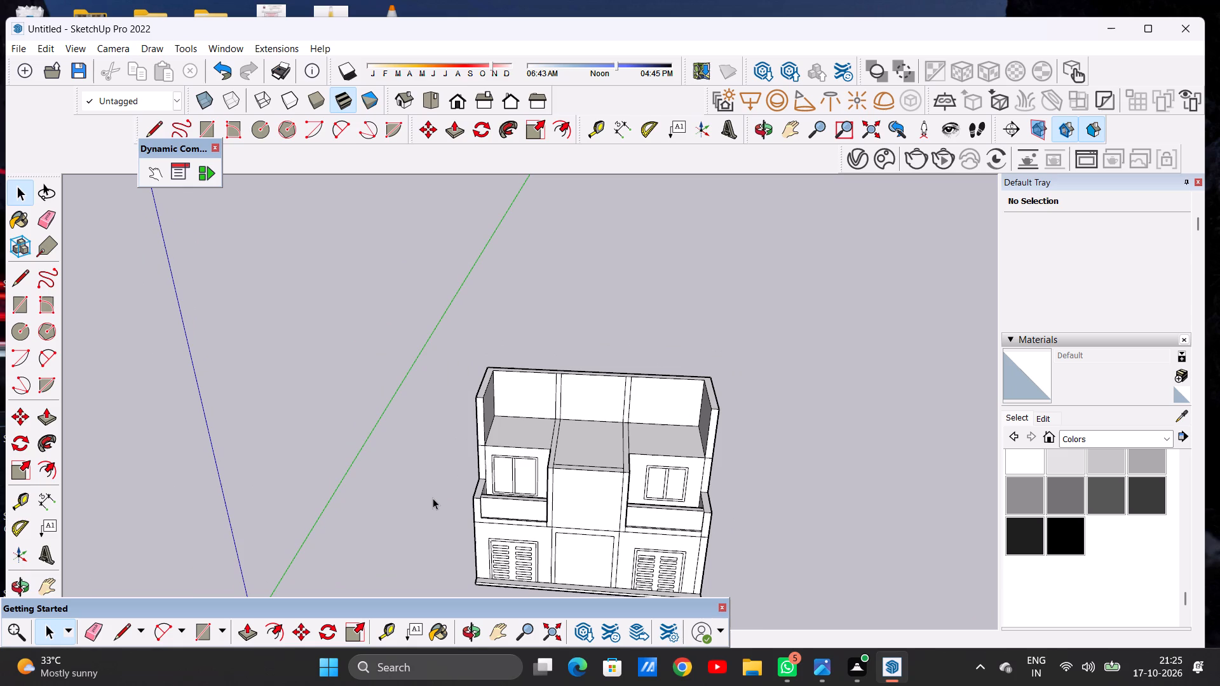
scroll(486, 525, down, 3)
middle_drag(508, 539, 637, 459)
scroll(551, 477, up, 7)
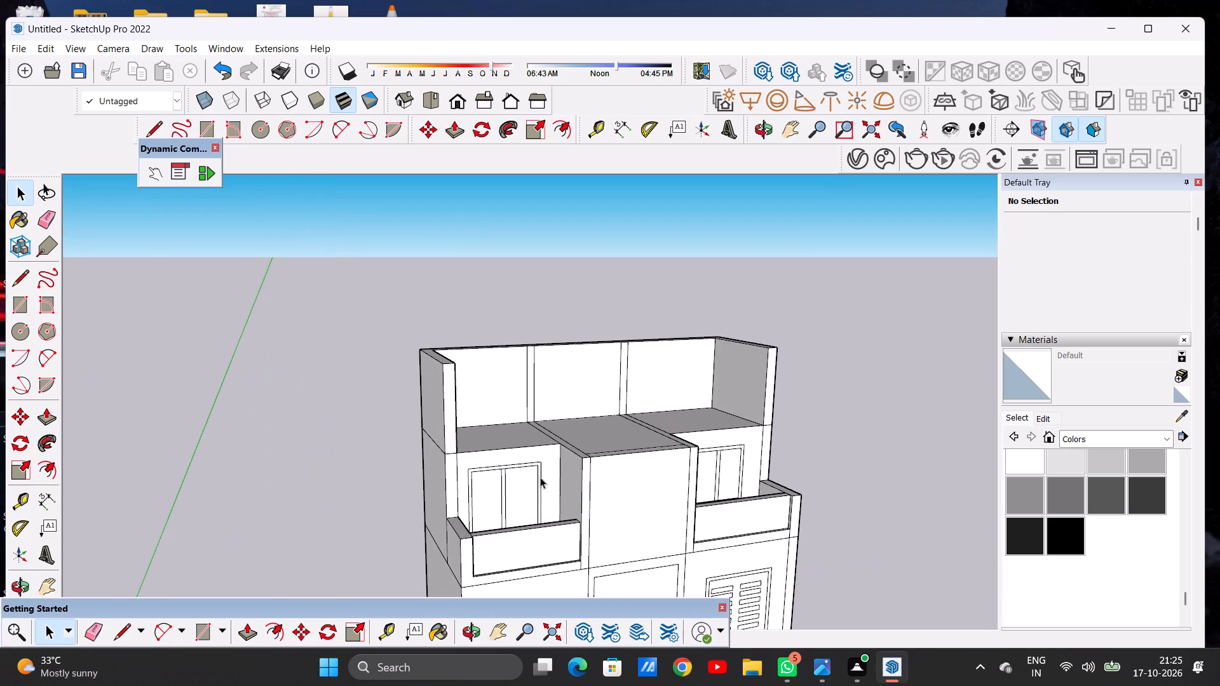
middle_drag(540, 477, 510, 543)
scroll(522, 441, up, 5)
middle_drag(599, 457, 430, 459)
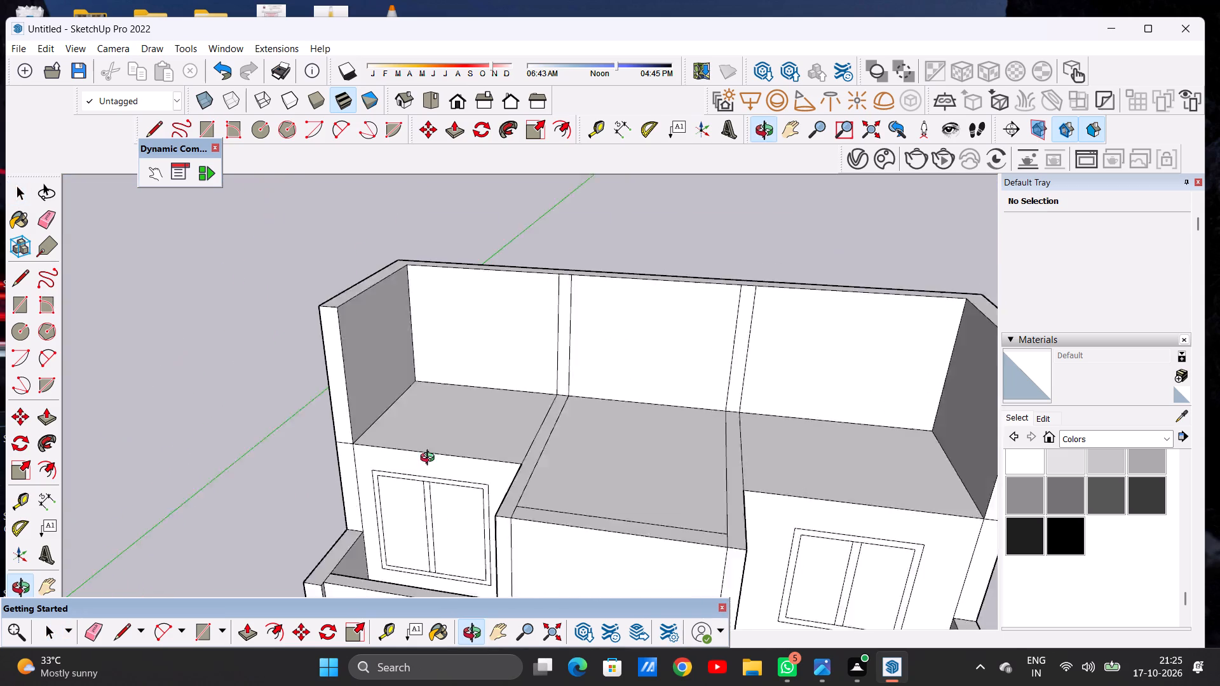
middle_drag(430, 459, 353, 480)
Push/Pull the left bay's roof face up slightly to form a thin slab.
scroll(431, 435, up, 1)
key(p)
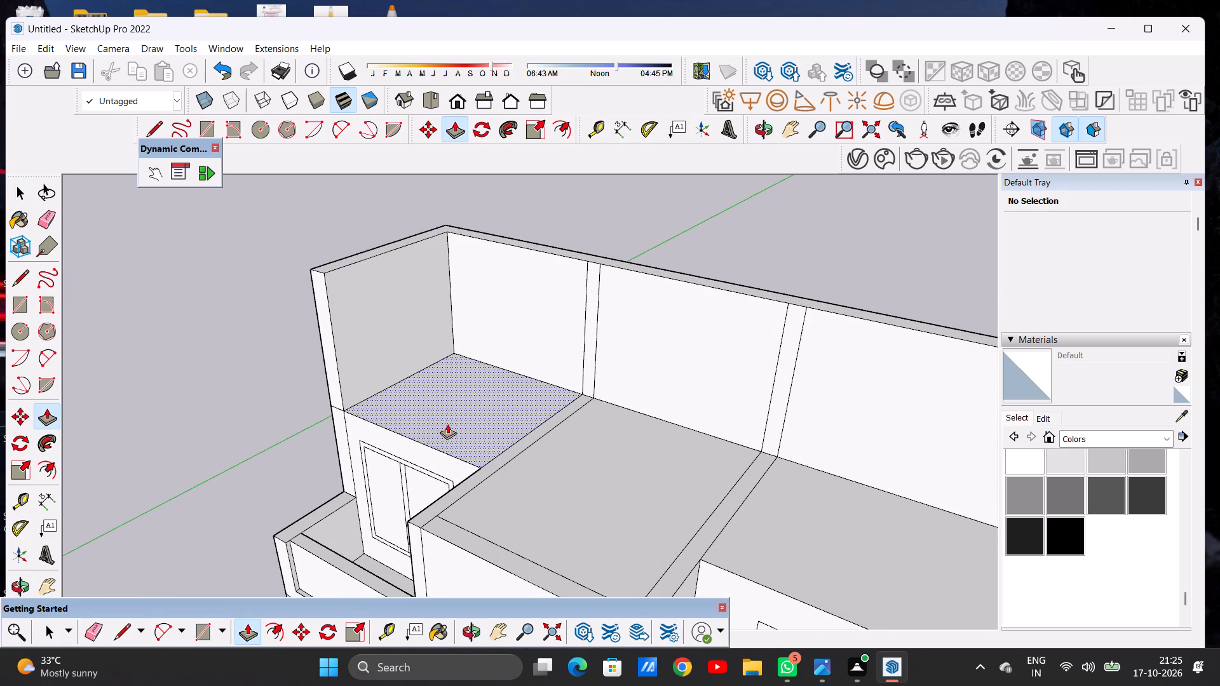
click(447, 424)
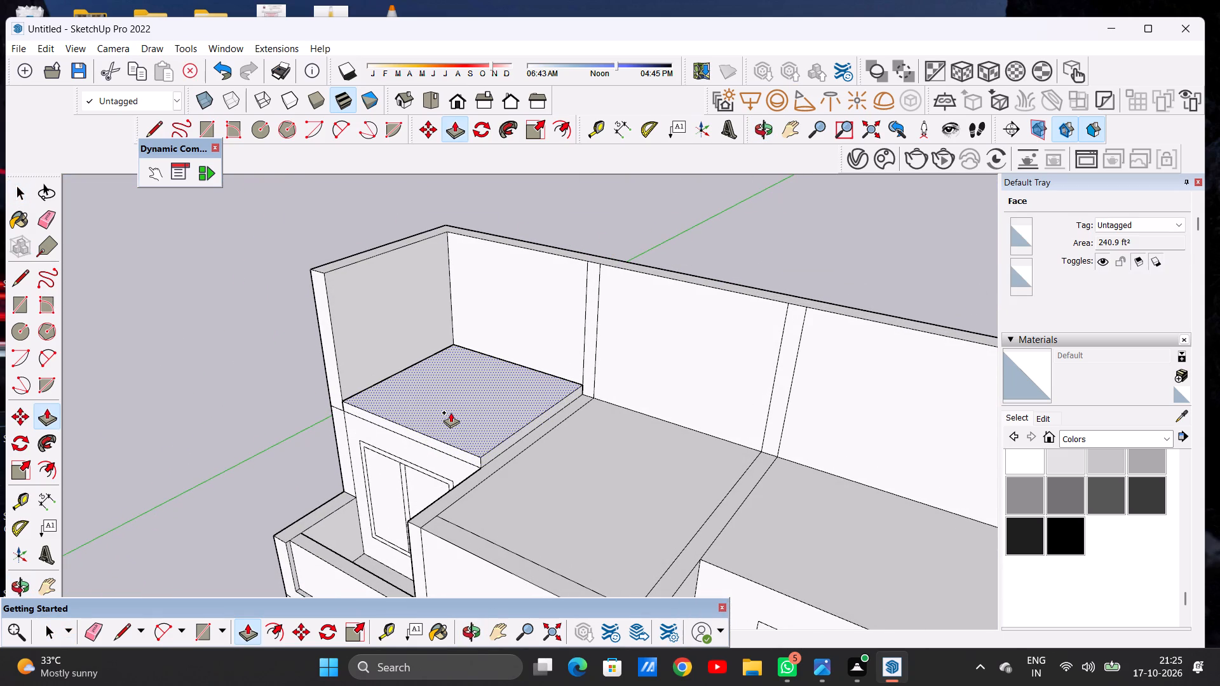
click(451, 414)
key(space)
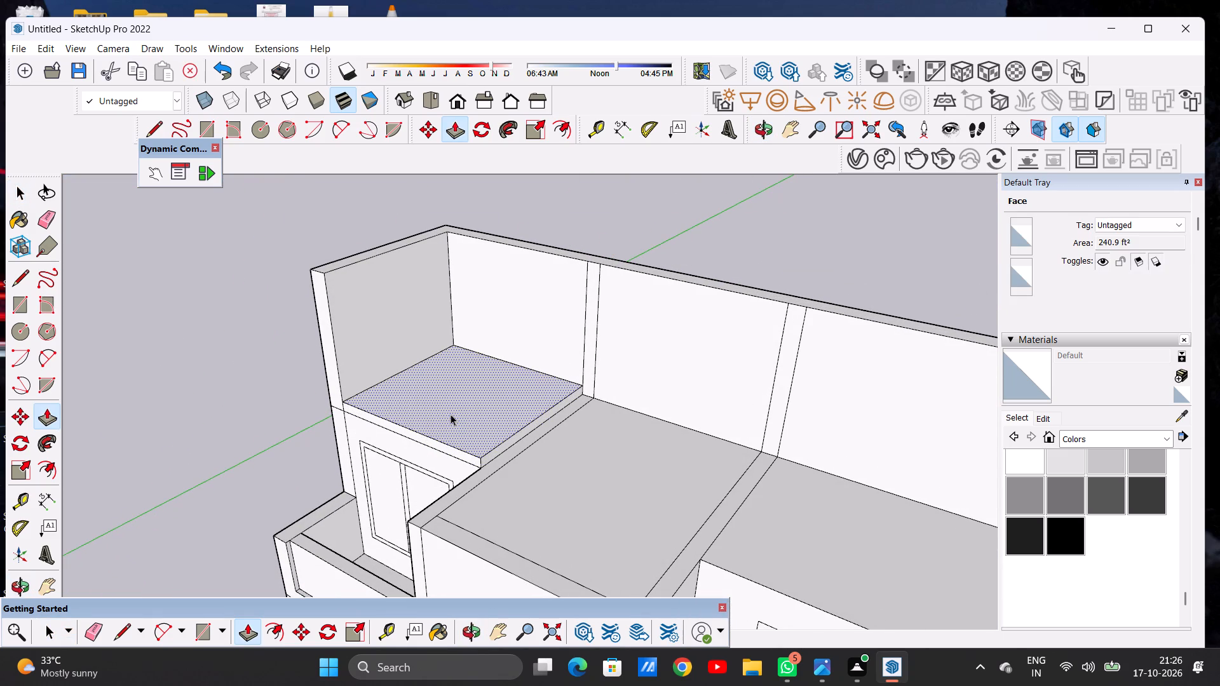
Push/Pull the left roof slab's front edge forward over the balcony, flush with the middle block's front face.
text(P)
scroll(445, 458, up, 12)
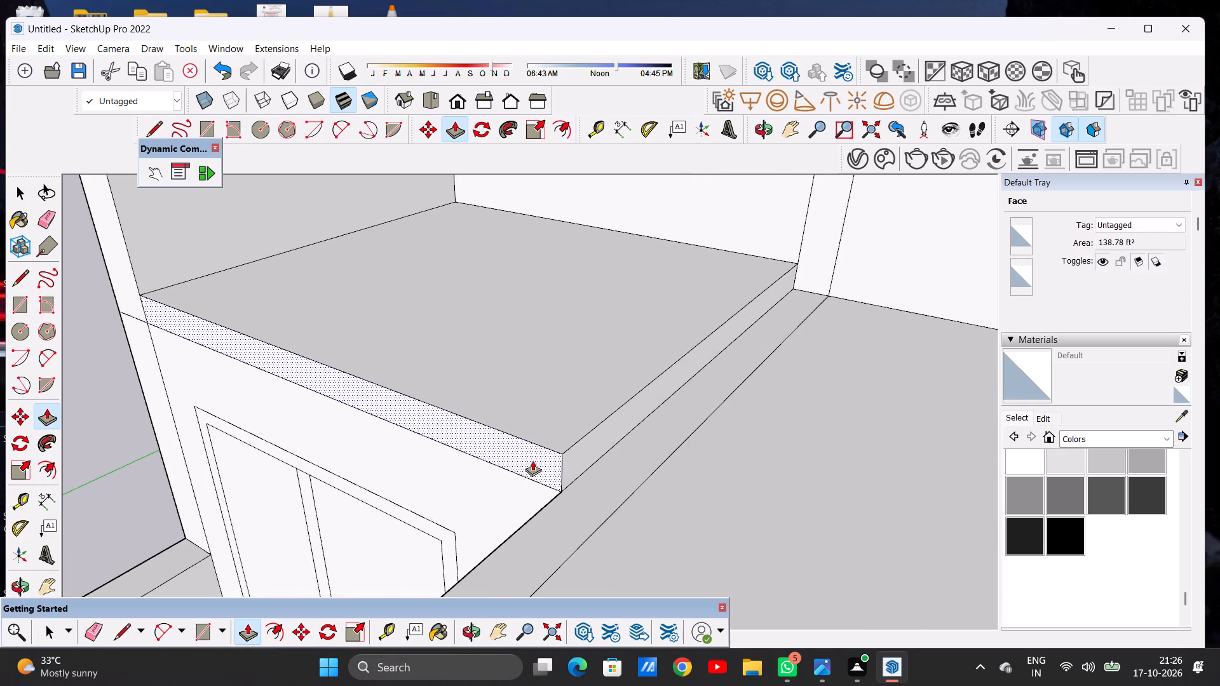
click(532, 461)
scroll(515, 413, down, 3)
scroll(515, 413, up, 1)
scroll(517, 409, down, 9)
scroll(452, 494, up, 7)
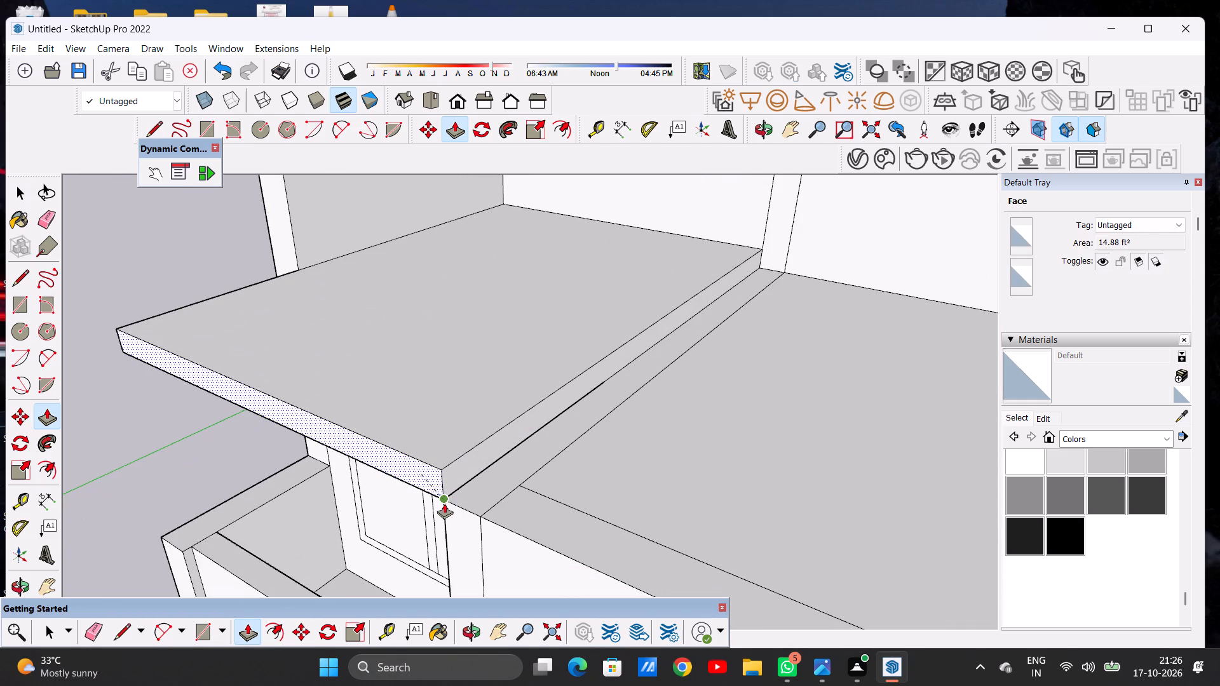
click(449, 498)
key(space)
scroll(478, 500, down, 15)
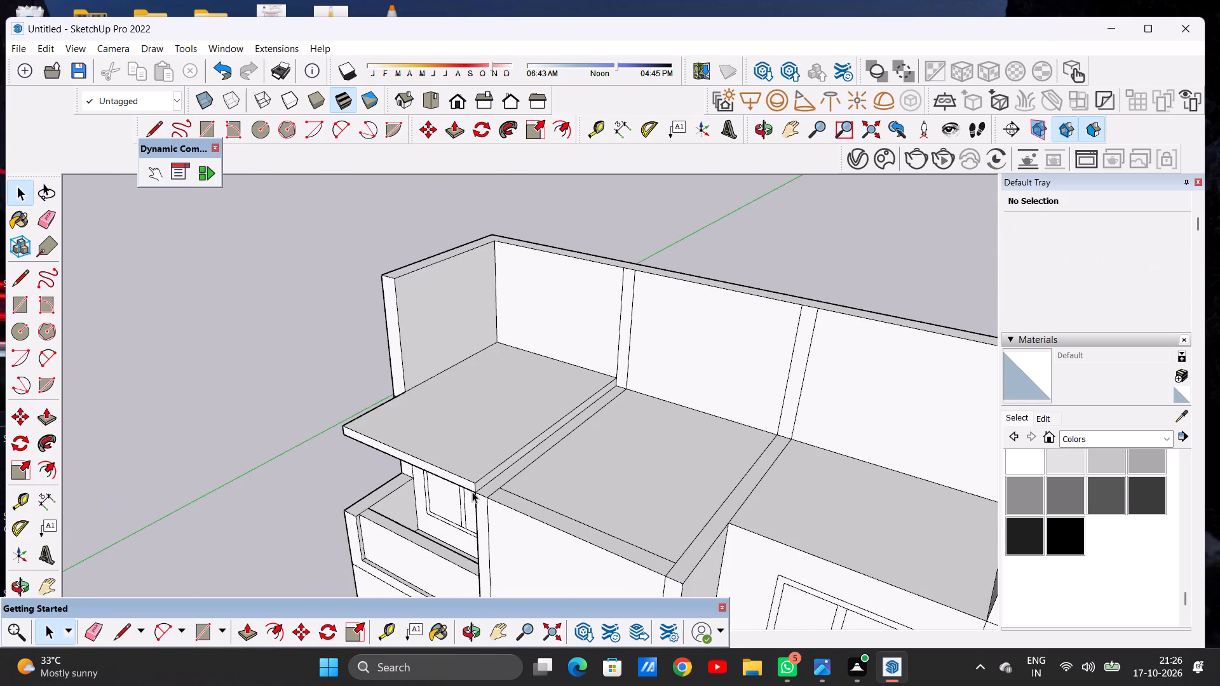
Push/Pull the slab's inner side face across the first divider strip and the middle block's roof, up to the second divider strip.
middle_drag(471, 490, 571, 441)
scroll(466, 447, down, 5)
middle_drag(701, 441, 709, 497)
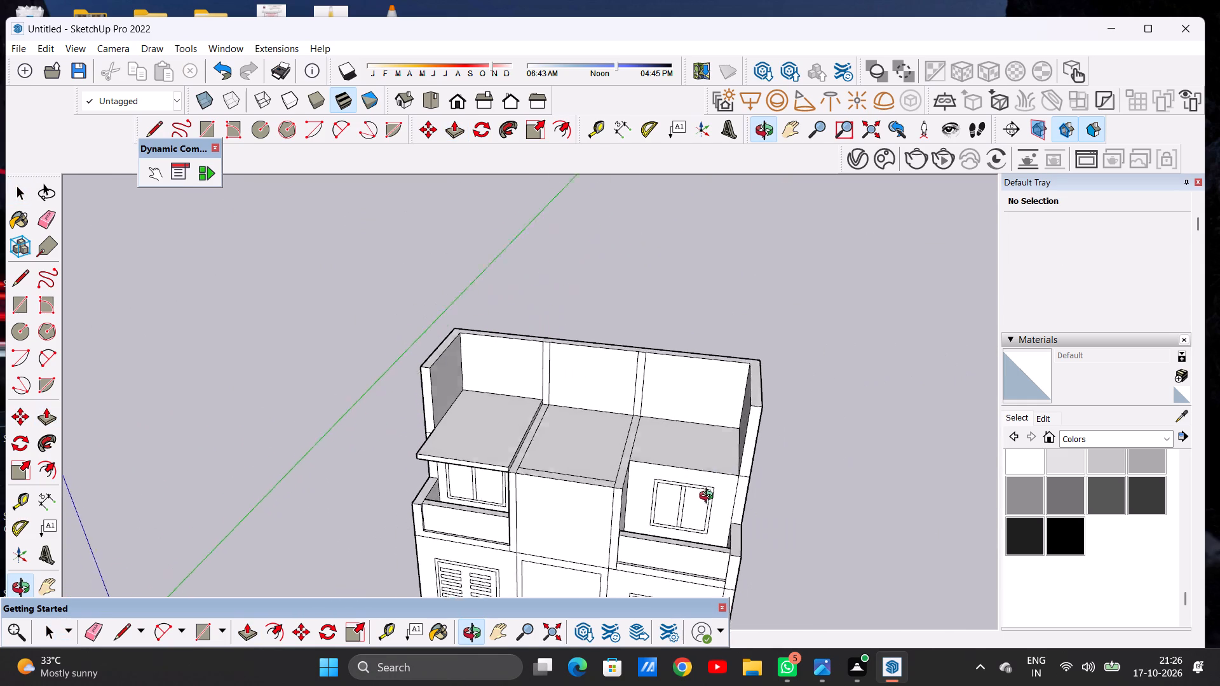
middle_drag(709, 497, 713, 514)
scroll(679, 464, up, 6)
key(p)
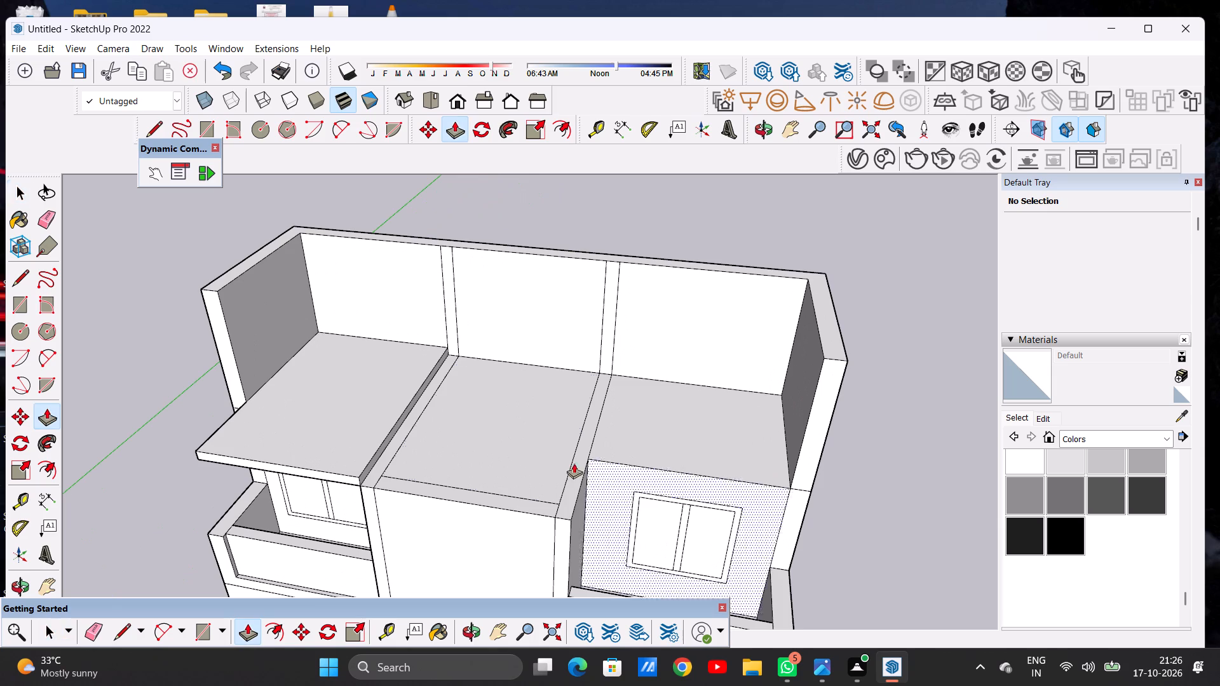
scroll(372, 468, up, 6)
click(364, 465)
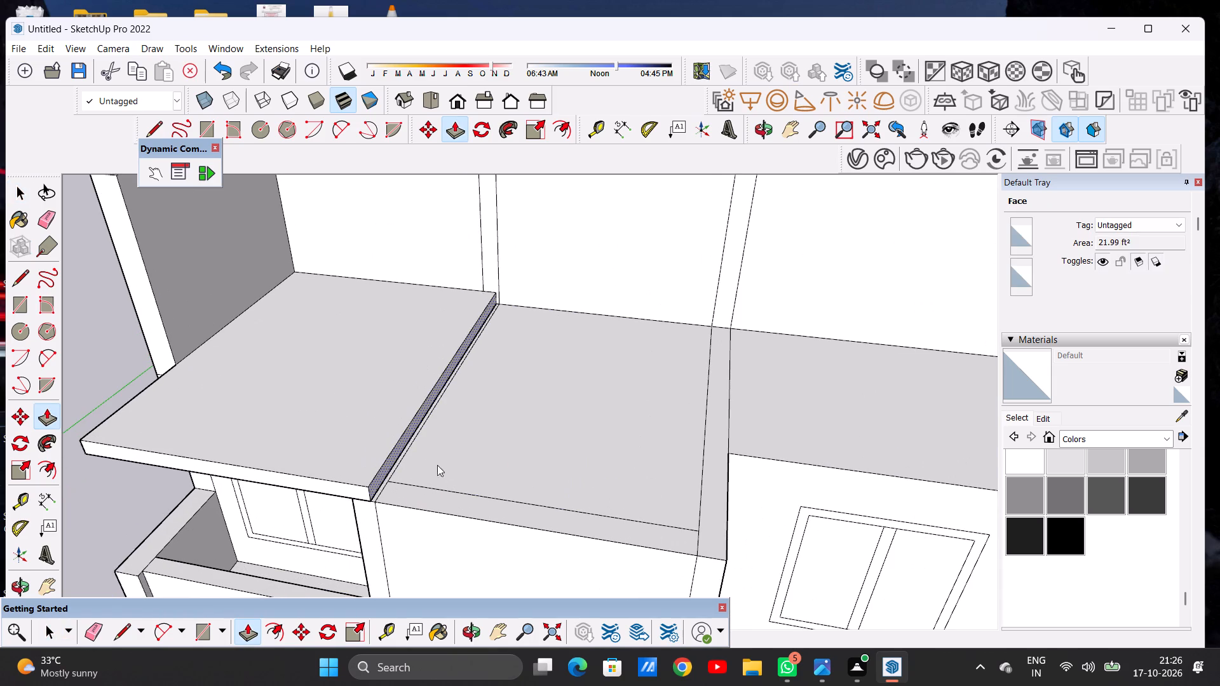
click(372, 508)
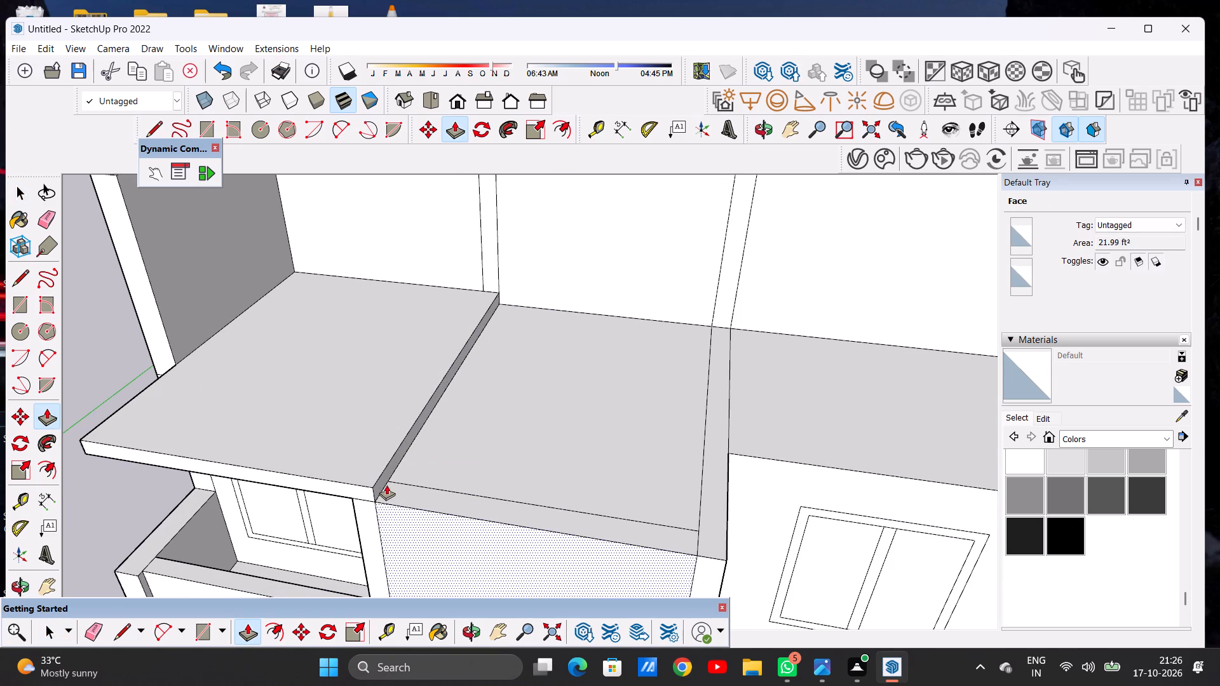
click(379, 483)
scroll(600, 474, down, 9)
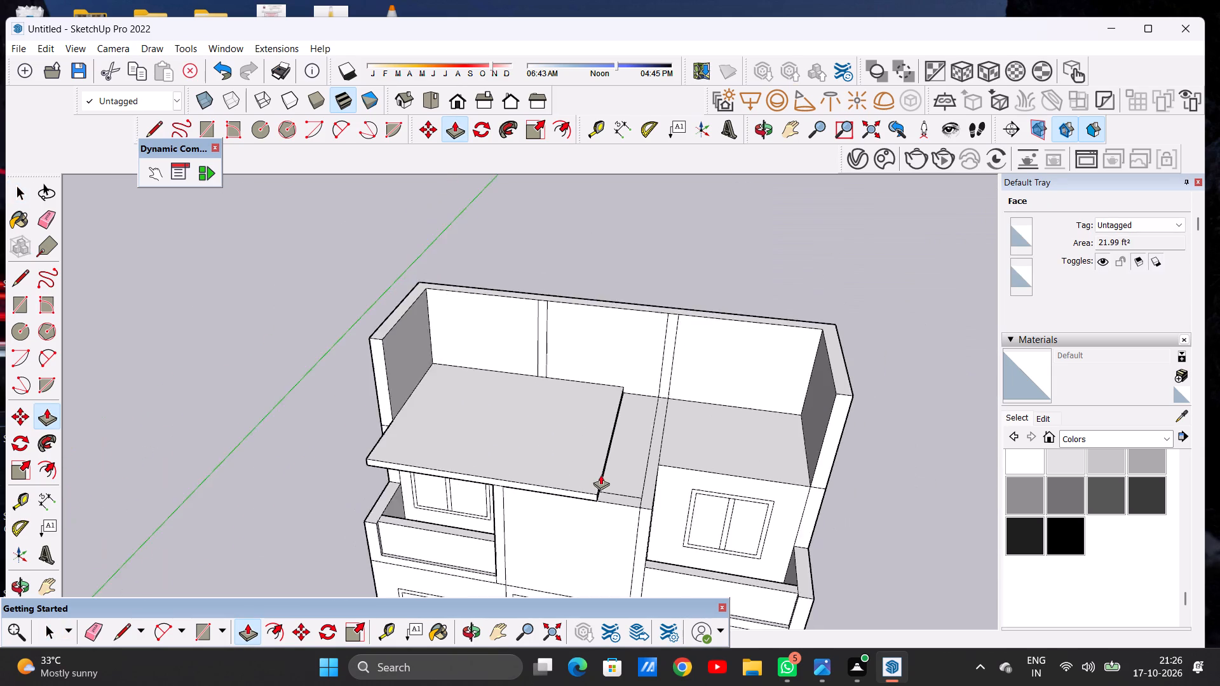
scroll(600, 474, down, 4)
scroll(720, 473, up, 6)
click(561, 513)
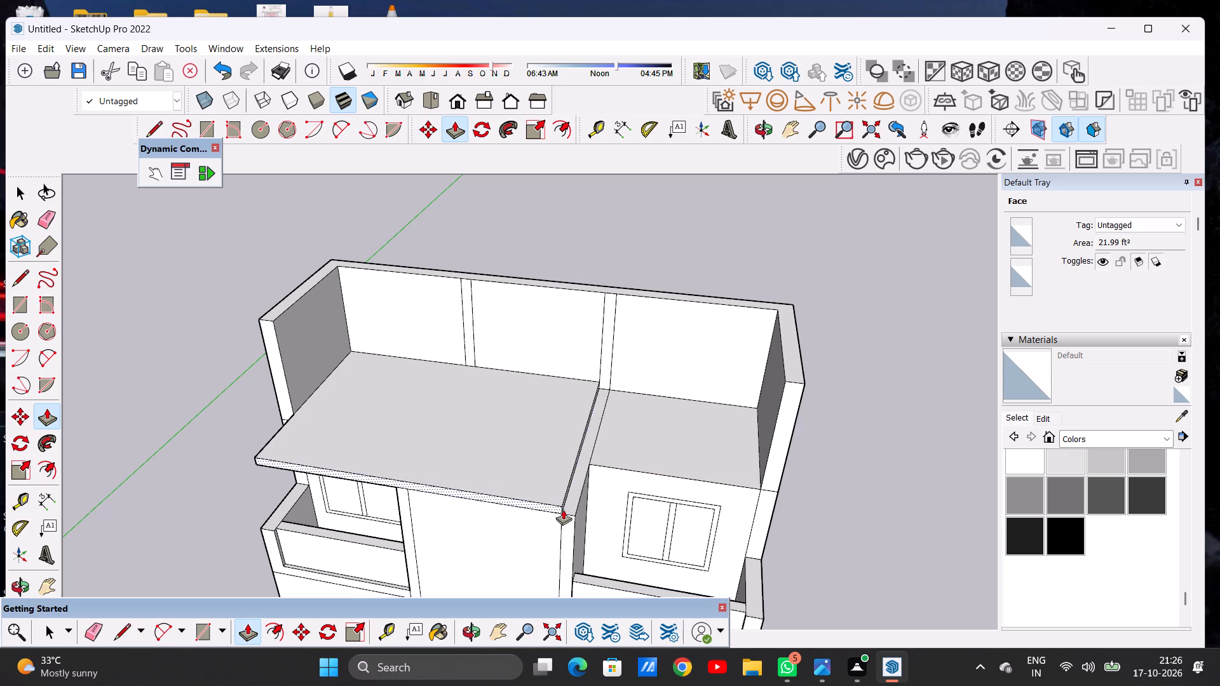
Push/Pull the roof slab's inner side face across the second divider strip.
middle_drag(572, 497, 467, 396)
scroll(500, 464, up, 10)
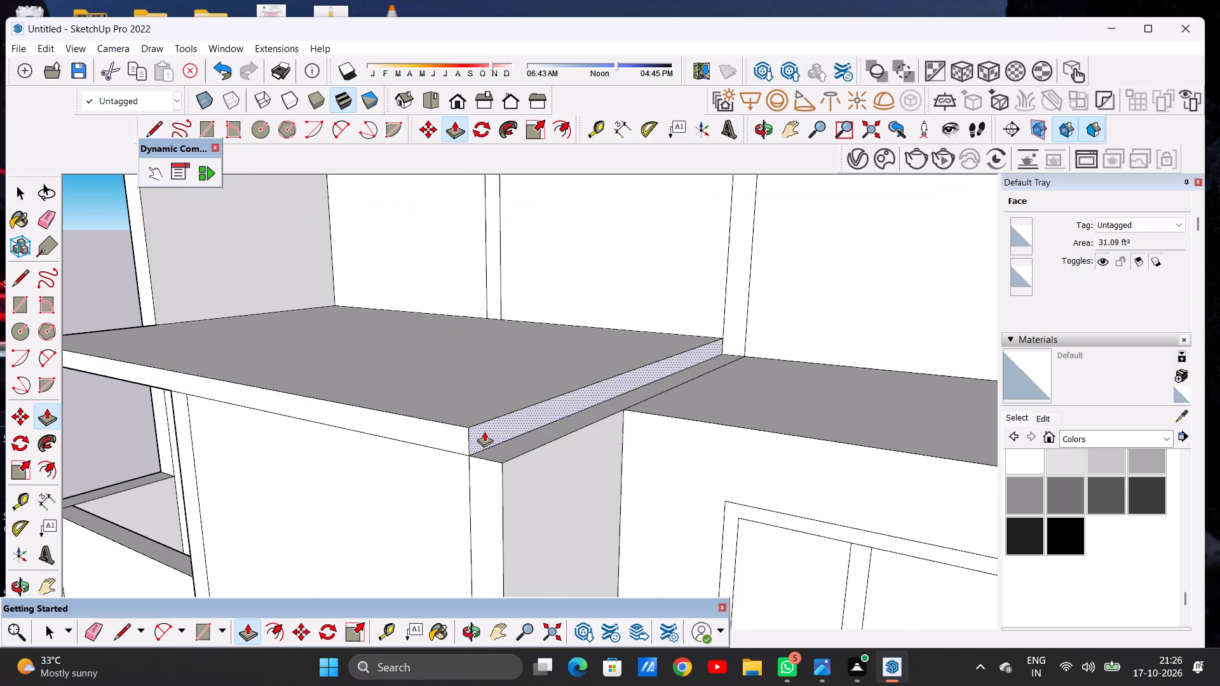
click(484, 431)
scroll(718, 445, down, 6)
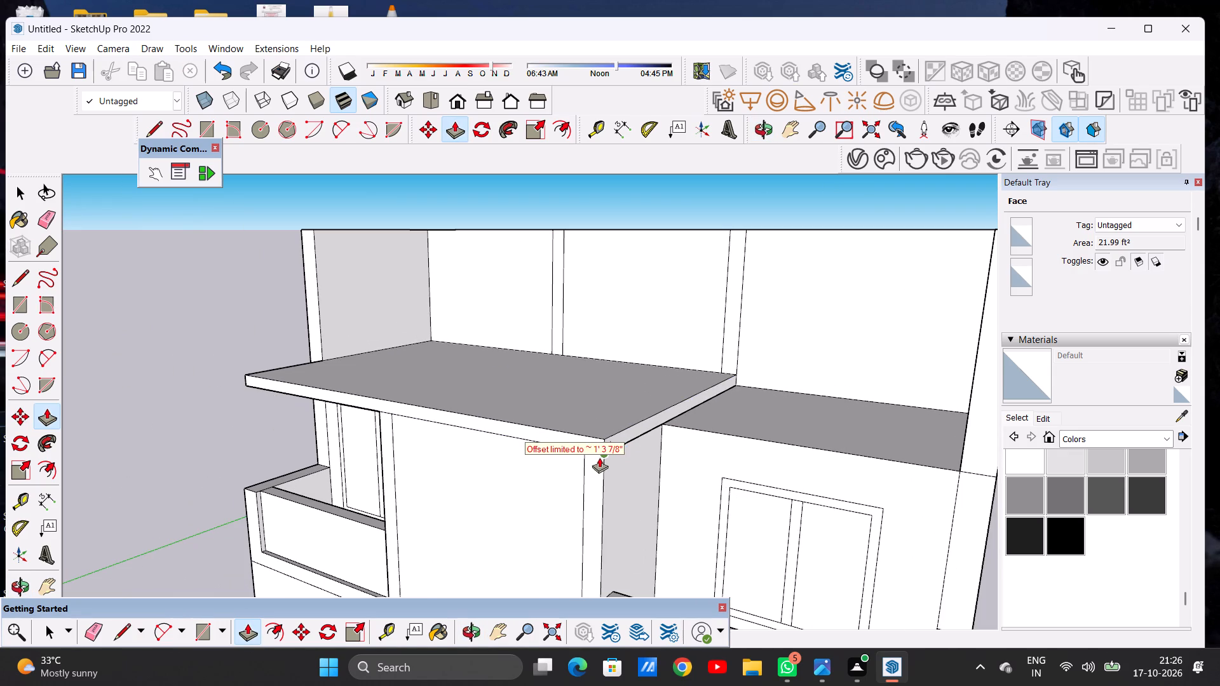
click(600, 457)
Push/Pull the slab's side face across the right bay, up to the right side wall's inner face.
scroll(610, 433, up, 11)
click(607, 453)
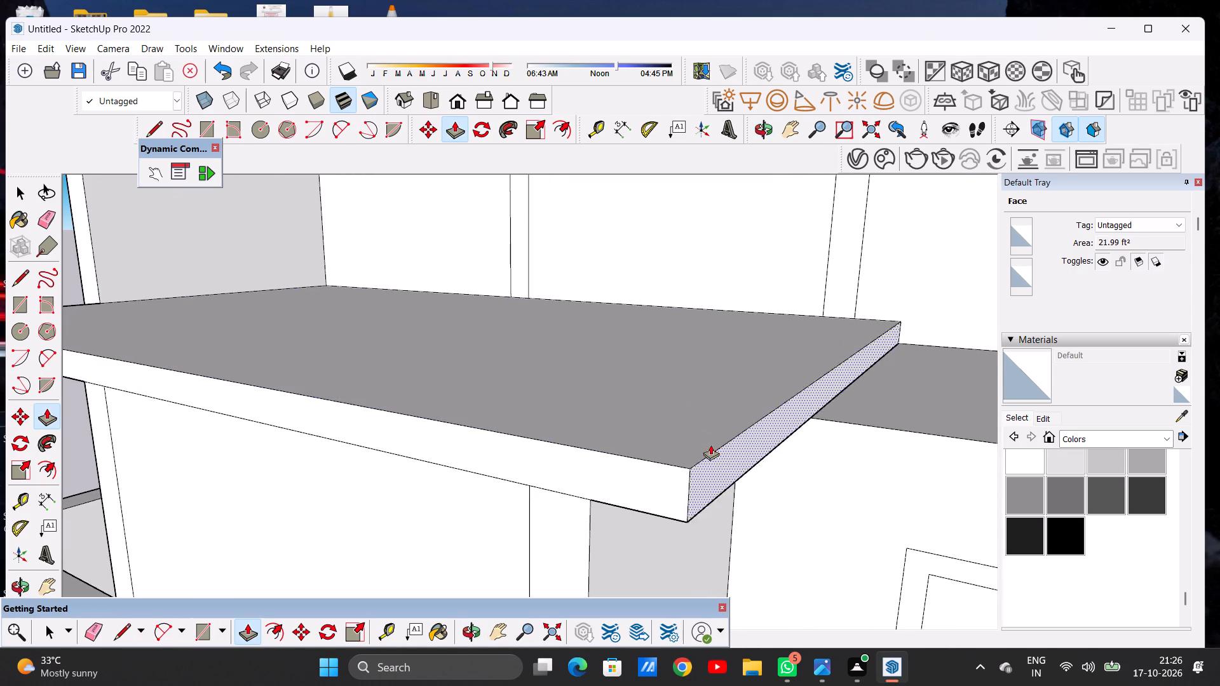
scroll(710, 445, down, 20)
scroll(710, 445, down, 5)
middle_drag(801, 436, 859, 434)
scroll(859, 434, up, 8)
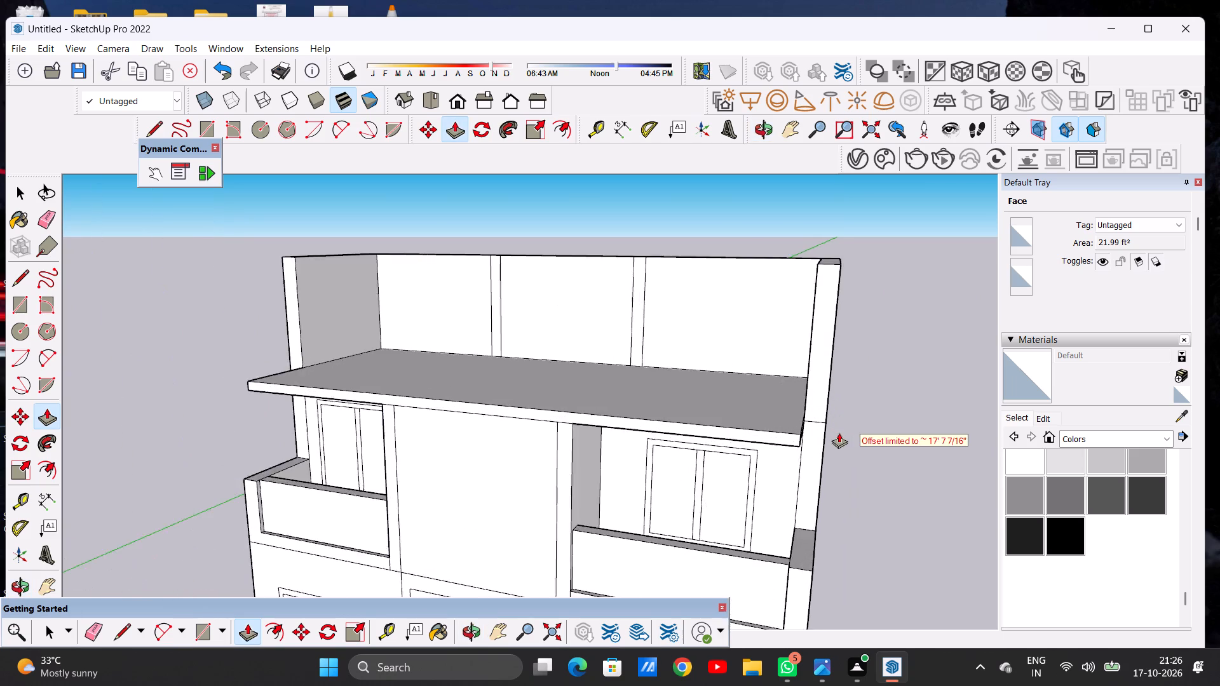
scroll(831, 433, down, 1)
scroll(831, 433, up, 5)
middle_drag(812, 431, 728, 442)
scroll(729, 450, up, 10)
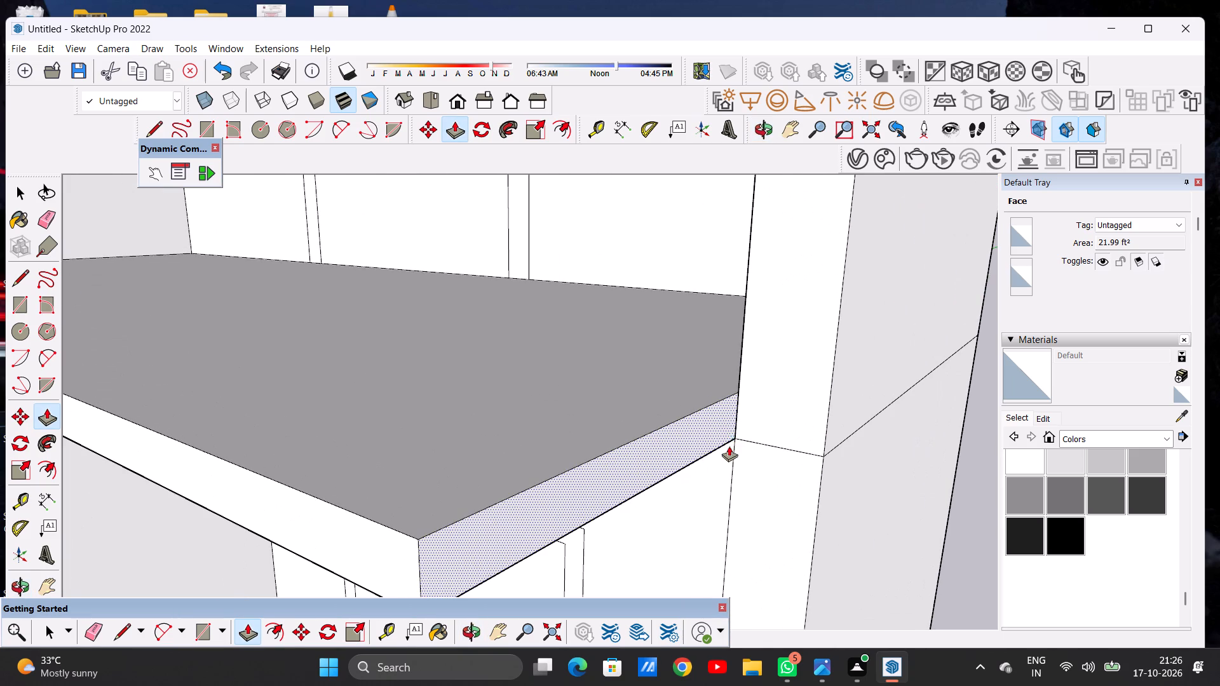
click(737, 440)
key(space)
scroll(751, 466, down, 18)
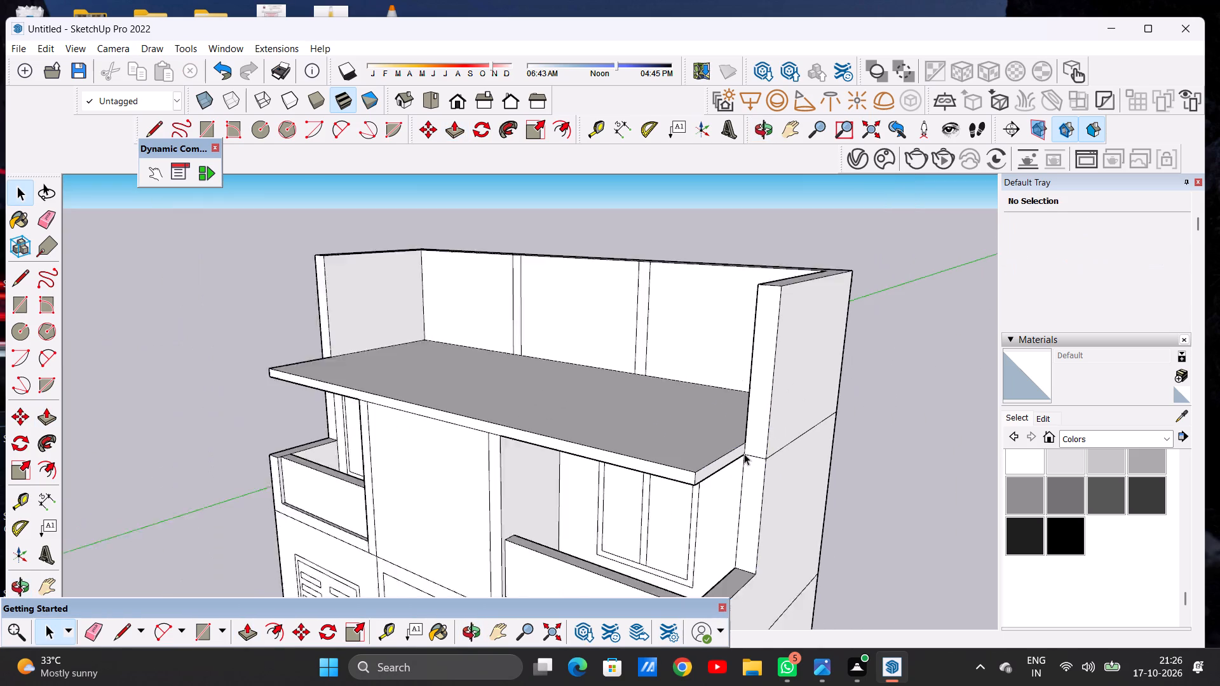
Inspect the full-width roof slab and its overhang above the balconies from the front, below and above.
scroll(744, 454, up, 1)
scroll(743, 460, down, 7)
middle_drag(616, 459, 761, 417)
scroll(608, 431, down, 5)
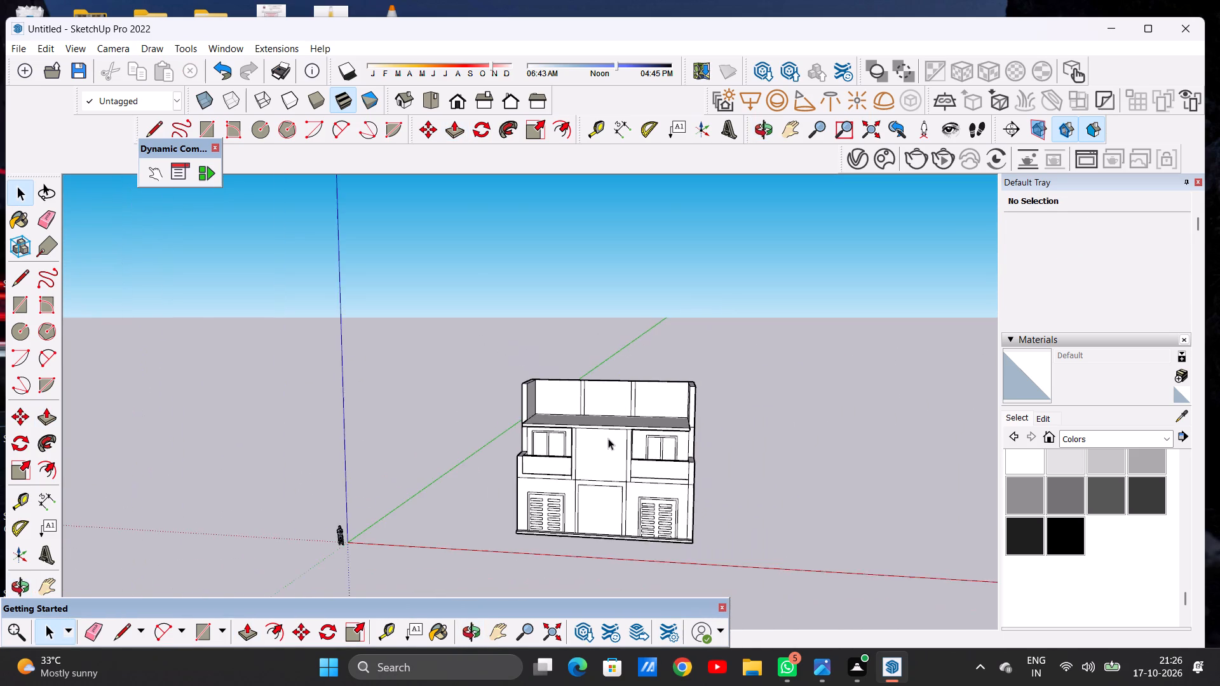
scroll(608, 438, down, 1)
middle_drag(610, 427, 609, 540)
scroll(582, 391, up, 3)
middle_drag(559, 384, 615, 480)
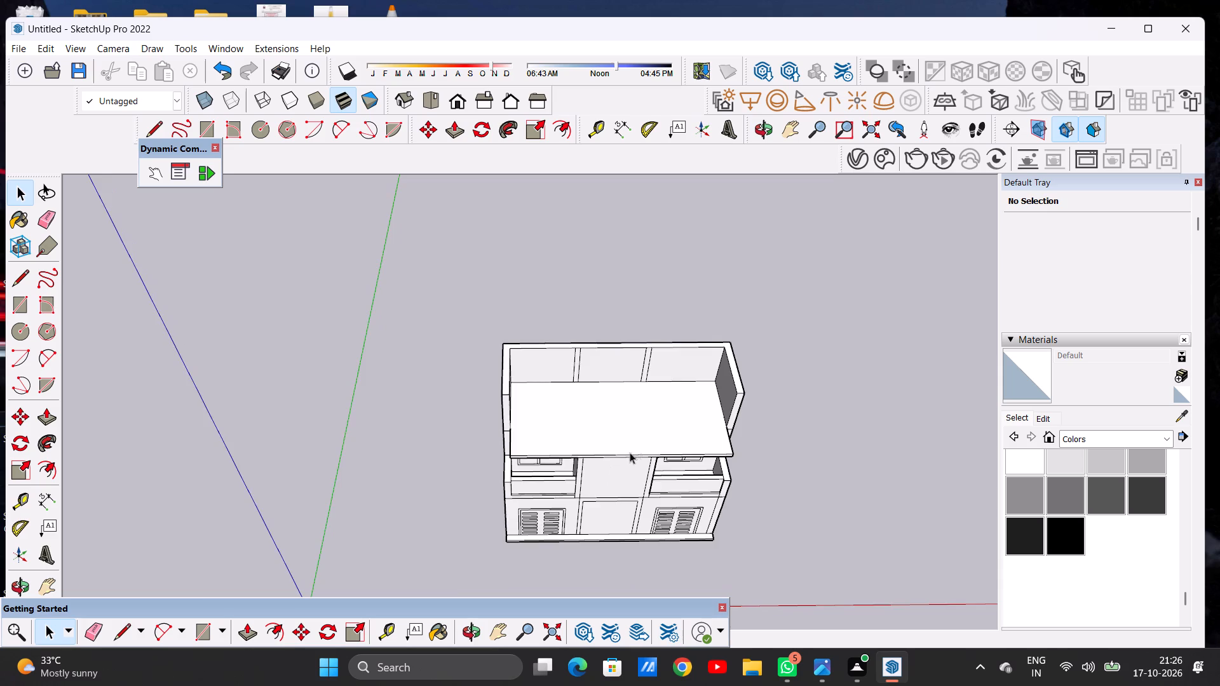
scroll(637, 443, up, 5)
middle_drag(562, 461, 510, 400)
scroll(537, 402, up, 5)
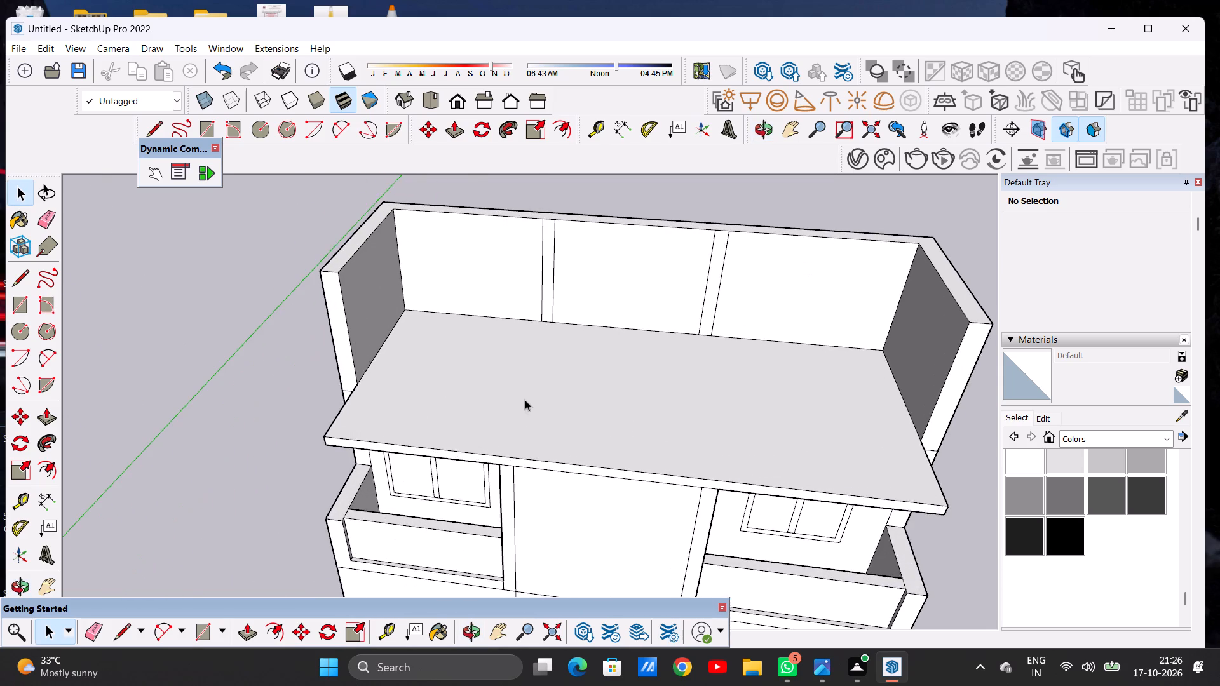
scroll(519, 400, down, 9)
middle_drag(513, 453, 583, 344)
scroll(566, 414, up, 4)
middle_drag(566, 446, 384, 346)
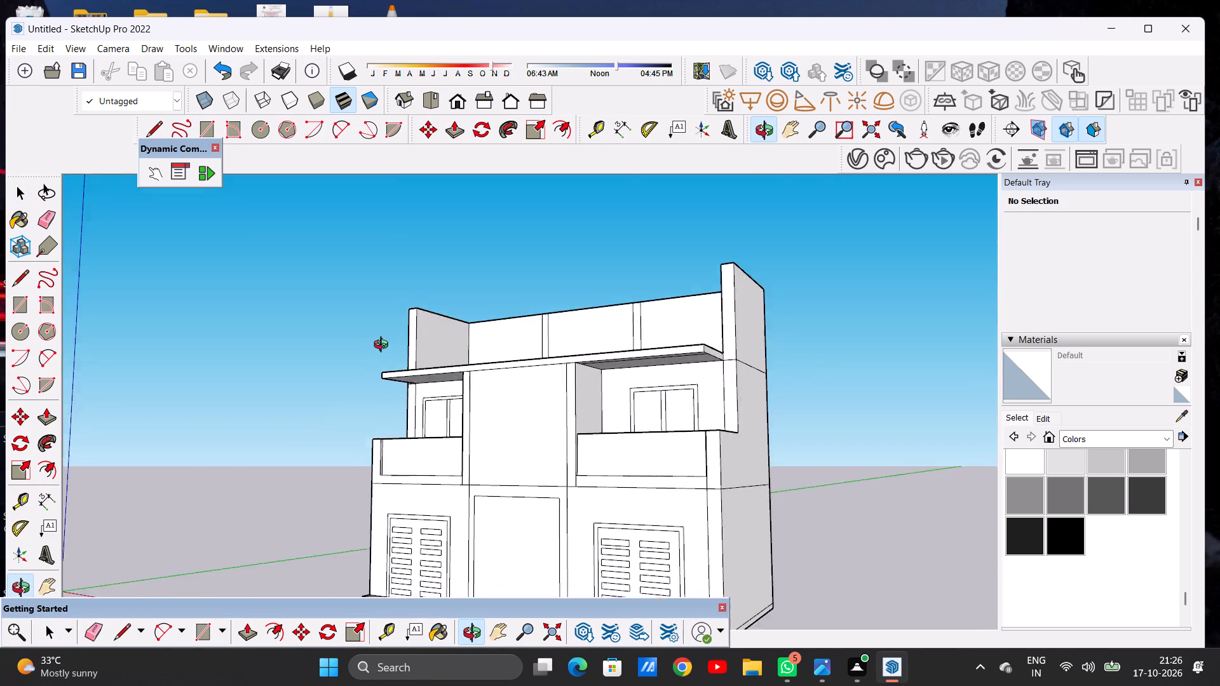
middle_drag(384, 346, 523, 512)
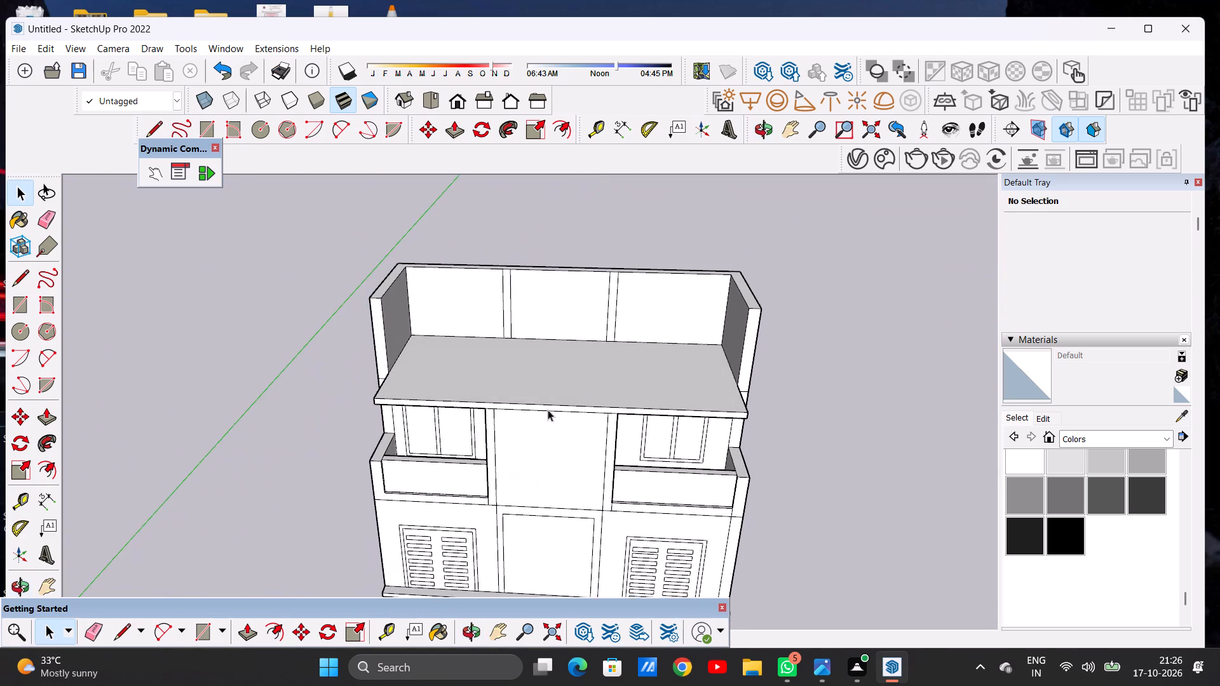
scroll(548, 410, down, 6)
middle_drag(539, 358, 543, 501)
scroll(565, 370, up, 7)
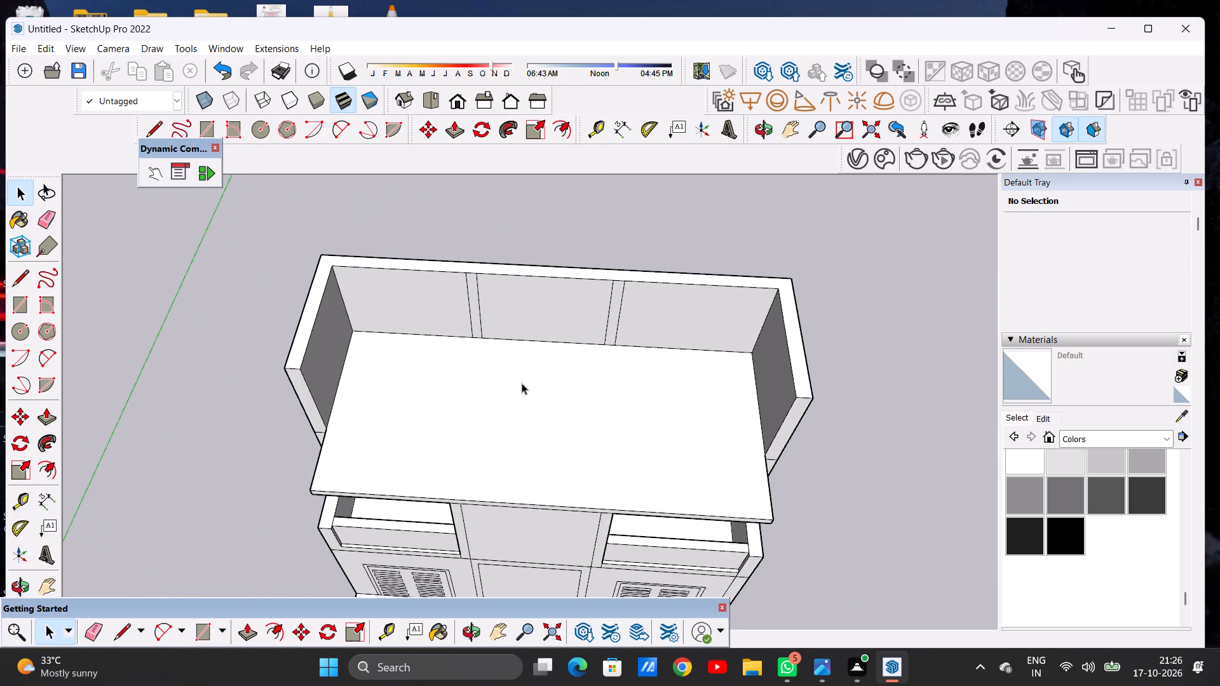
Draw two parallel lines across the slab top from the rear wall's first divider strip to the slab's front edge.
key(l)
scroll(477, 351, up, 5)
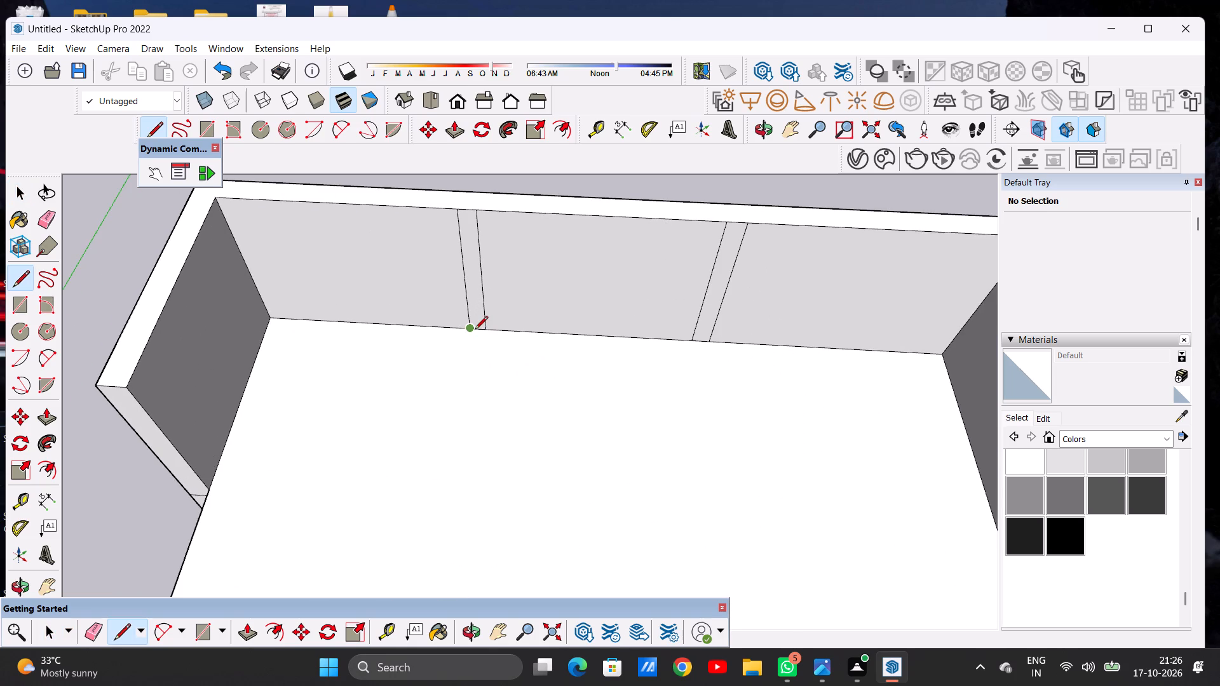
click(475, 330)
scroll(464, 394, down, 12)
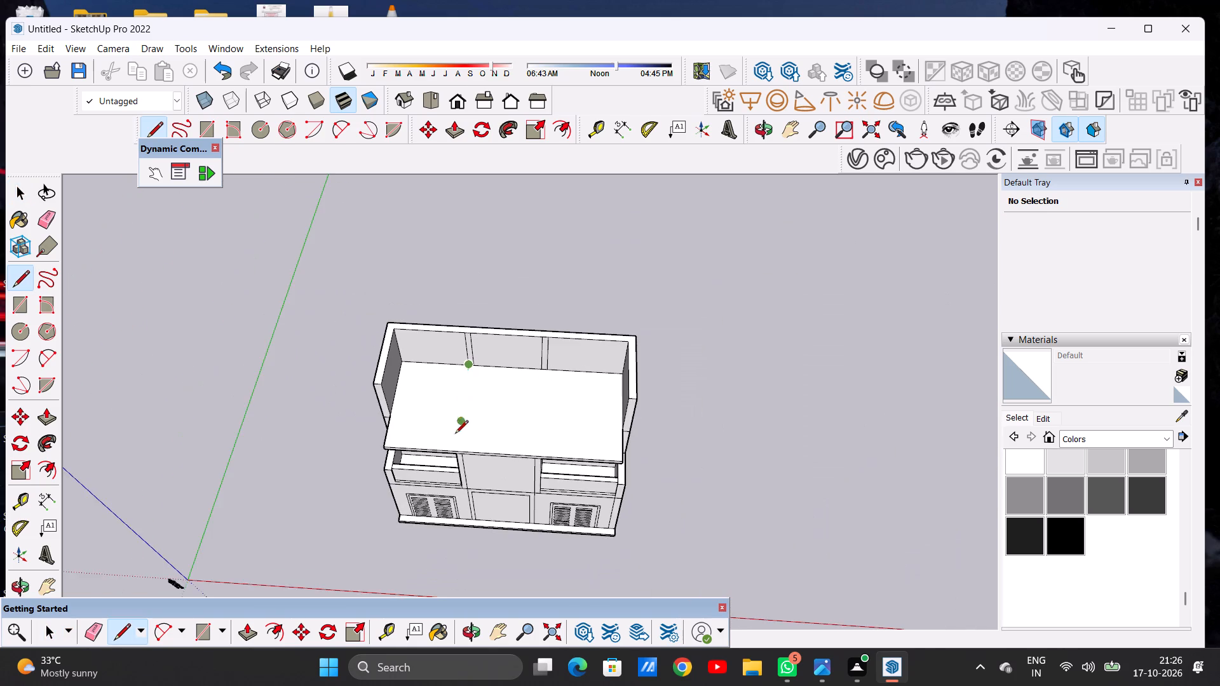
scroll(455, 436, up, 4)
click(459, 457)
scroll(475, 378, up, 5)
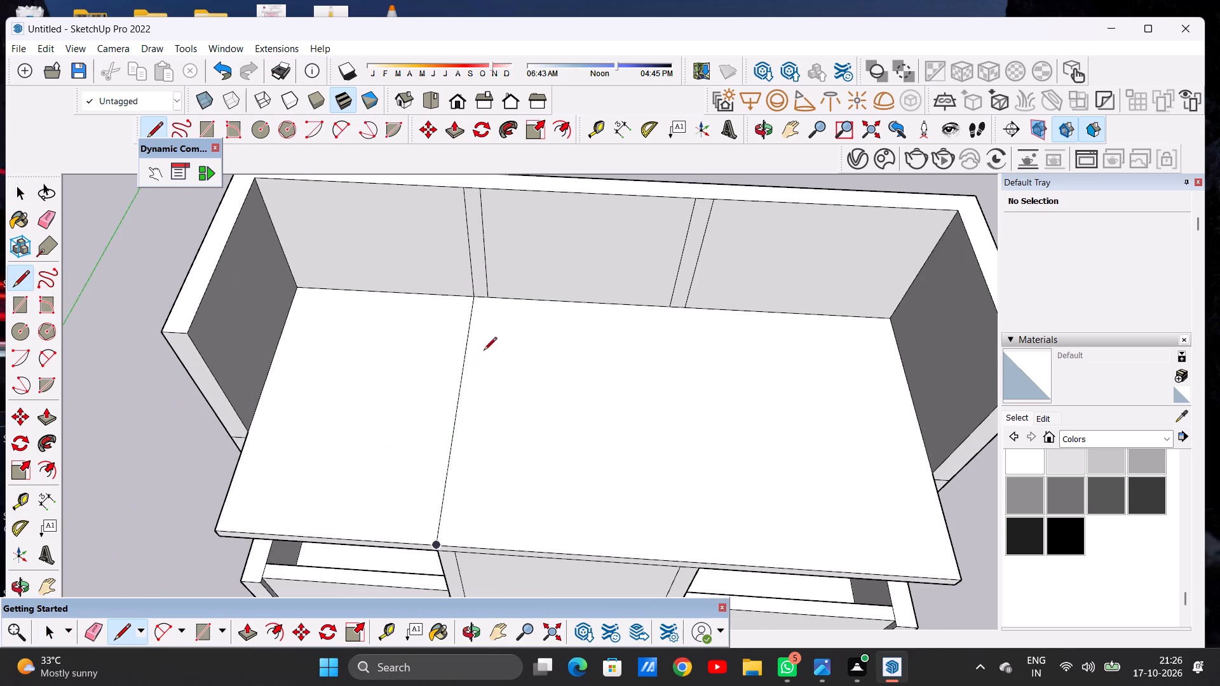
scroll(484, 351, up, 6)
click(492, 287)
scroll(487, 307, down, 11)
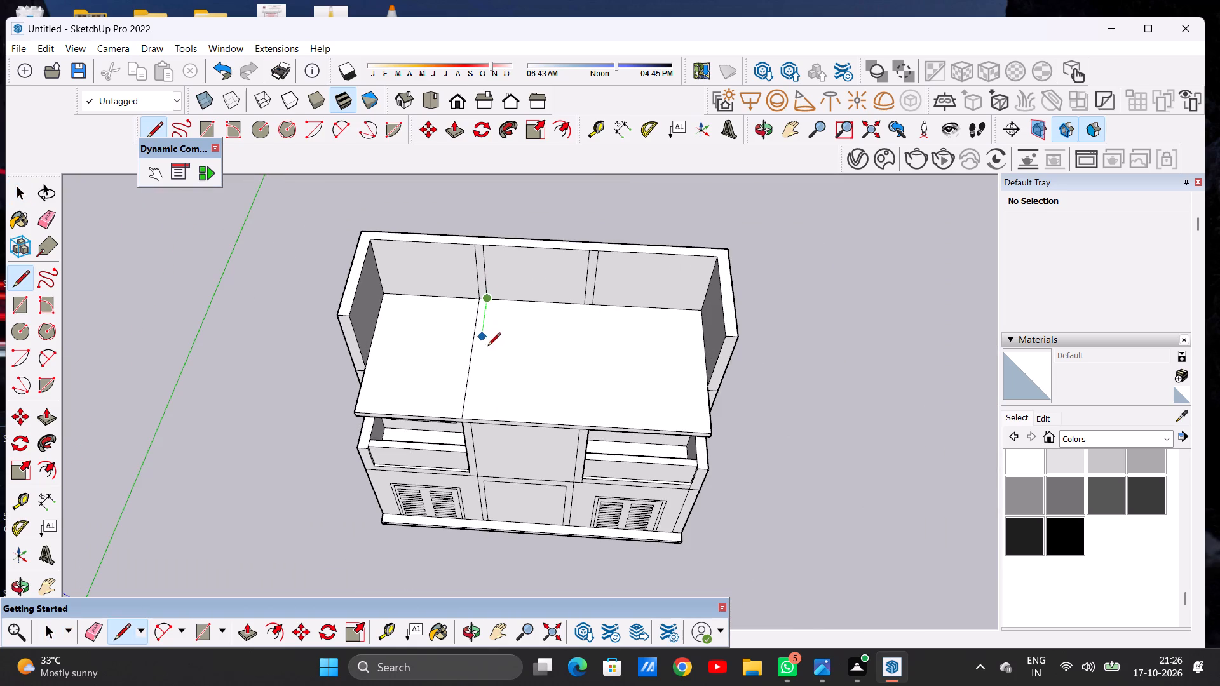
click(471, 419)
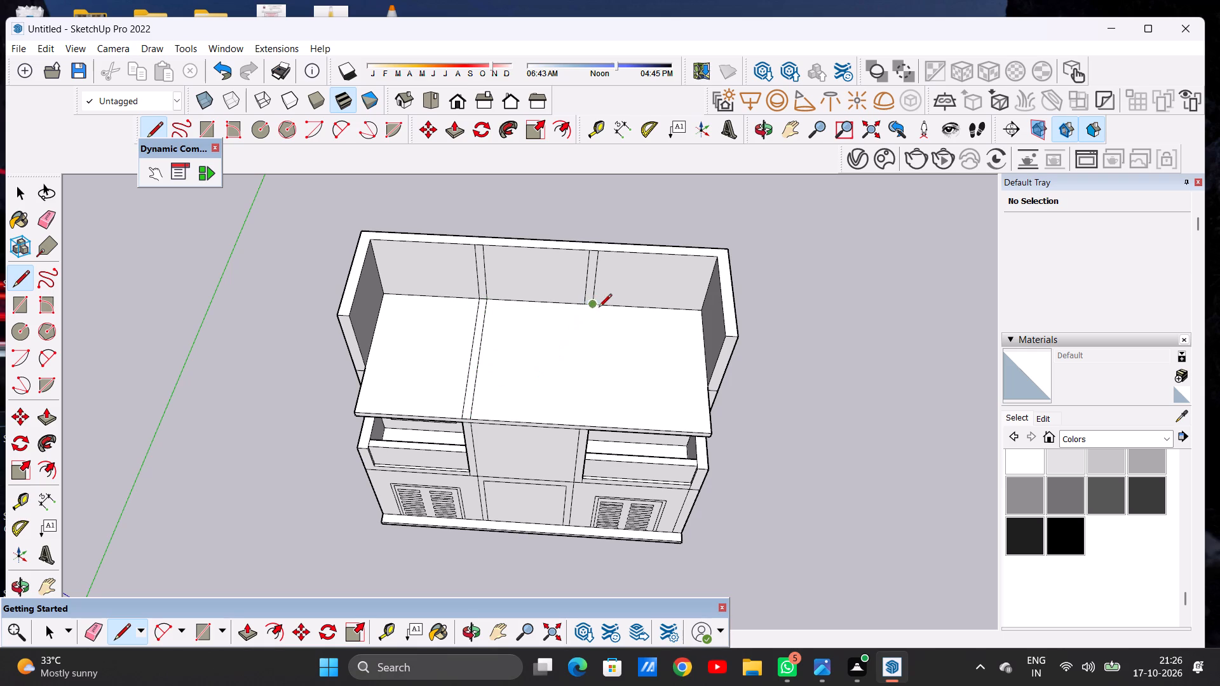
Draw two parallel lines across the slab top from the rear wall's second divider strip to the slab's front edge.
scroll(602, 311, up, 6)
middle_drag(597, 368, 369, 369)
scroll(642, 360, up, 5)
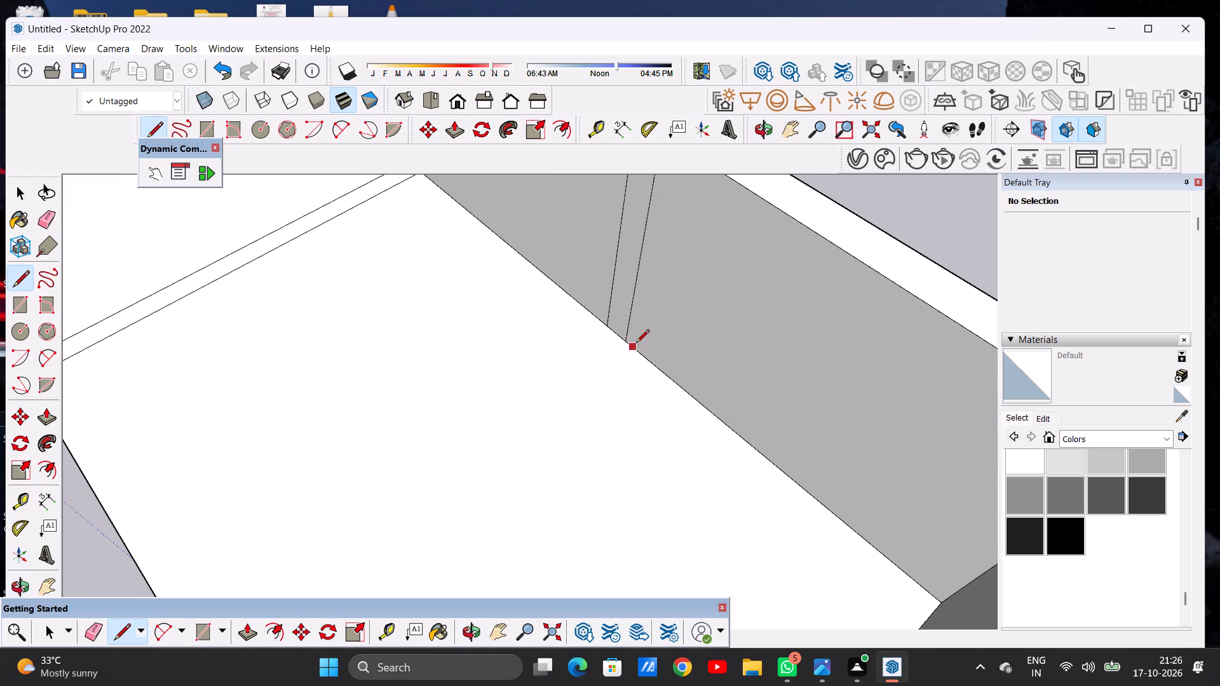
click(630, 340)
scroll(562, 368, down, 5)
scroll(444, 462, up, 3)
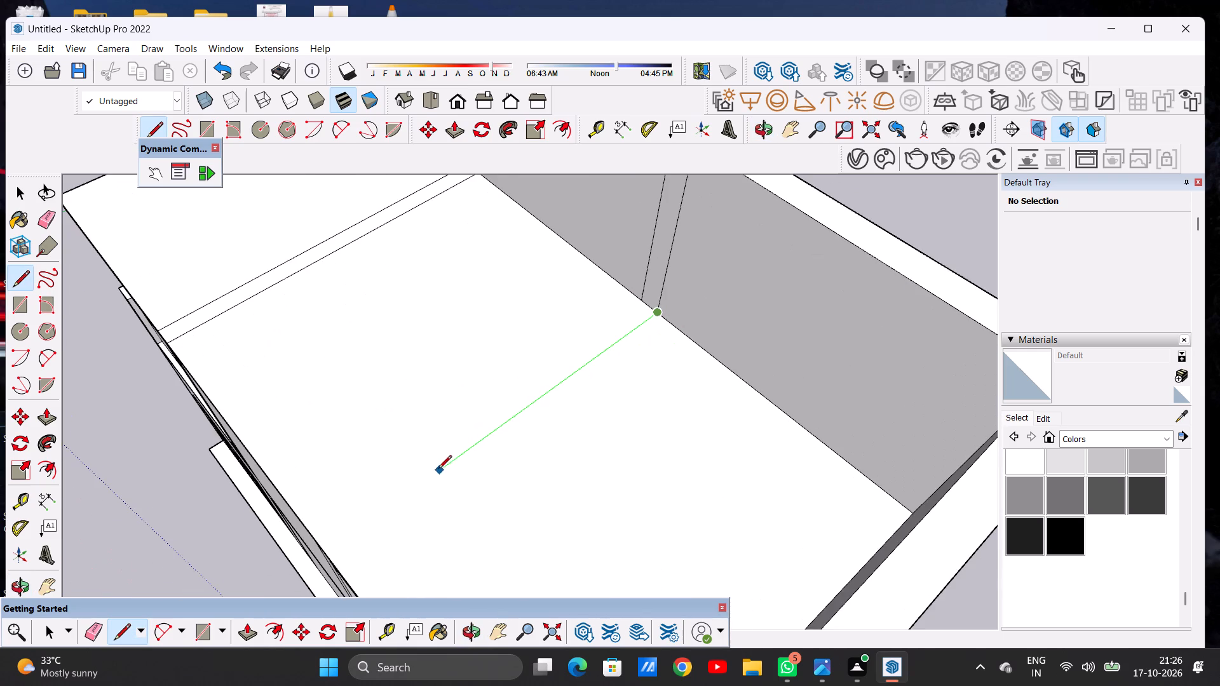
click(325, 550)
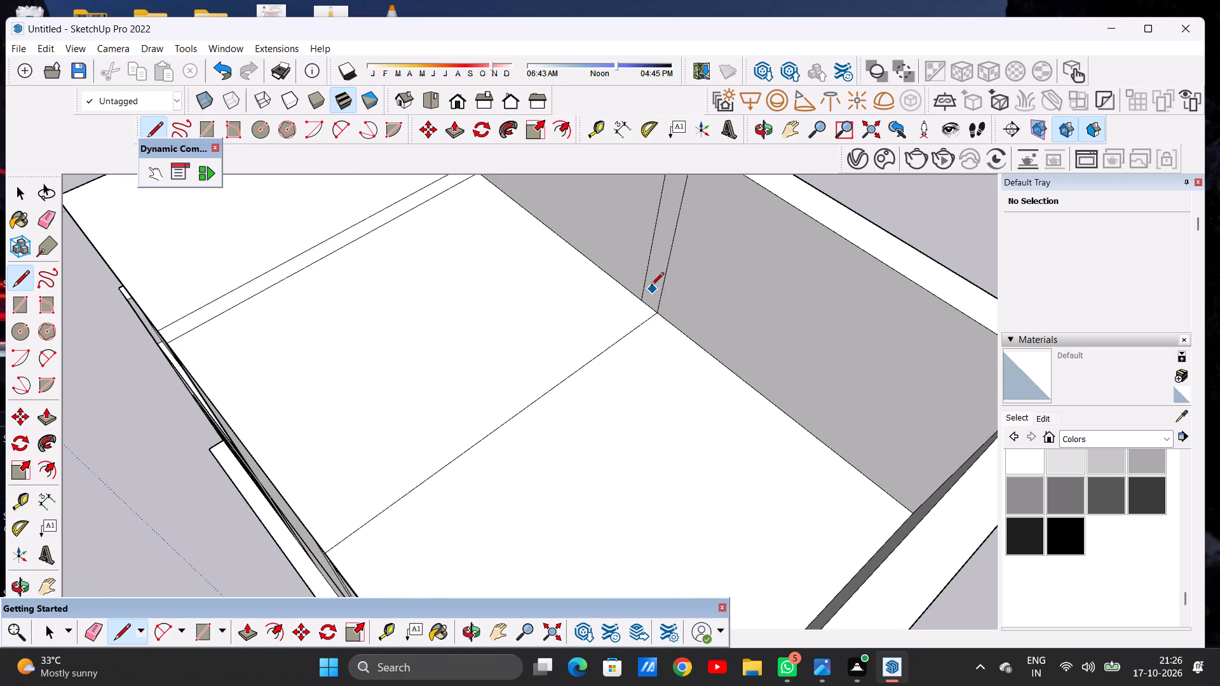
click(635, 304)
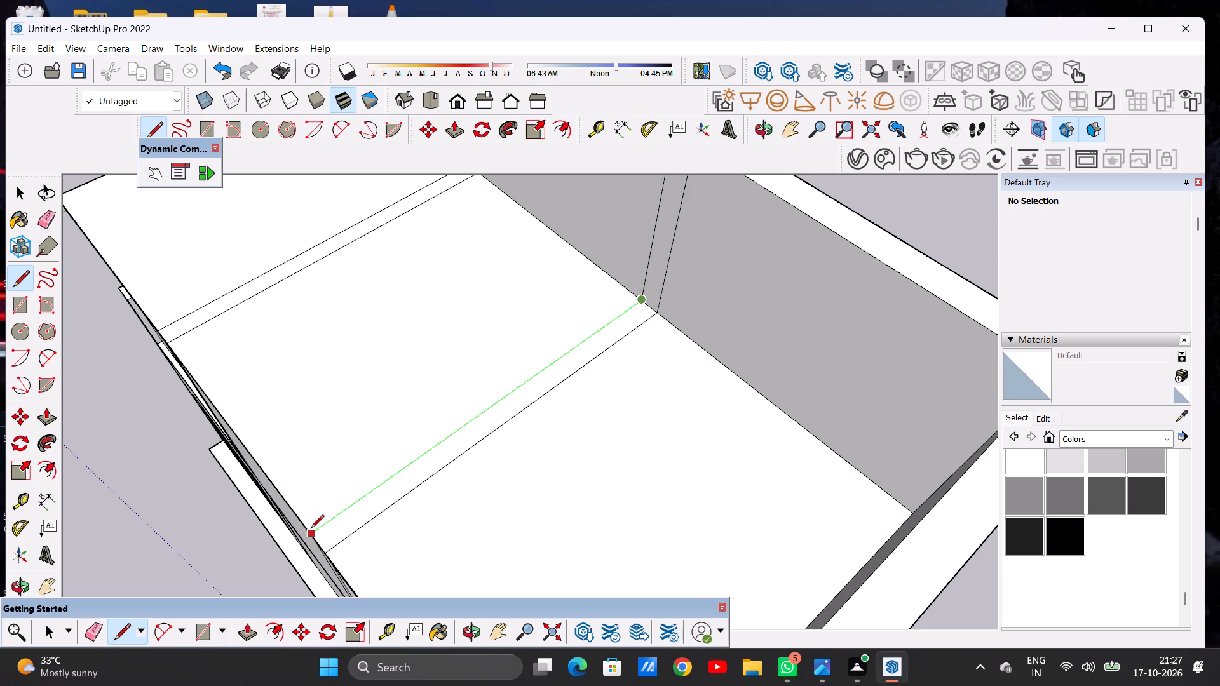
click(310, 533)
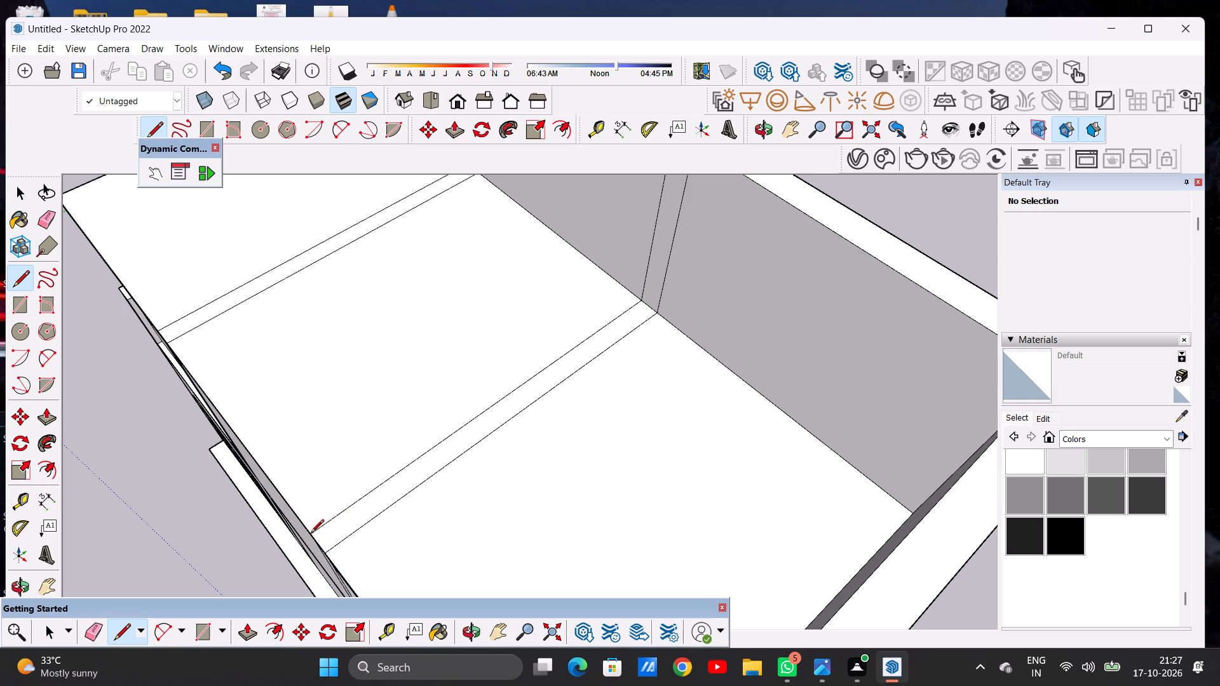
key(space)
Inspect the slab's two divider strips and the overall elevation from several angles.
scroll(492, 499, down, 6)
scroll(492, 496, up, 3)
scroll(520, 463, down, 13)
middle_drag(428, 461, 686, 327)
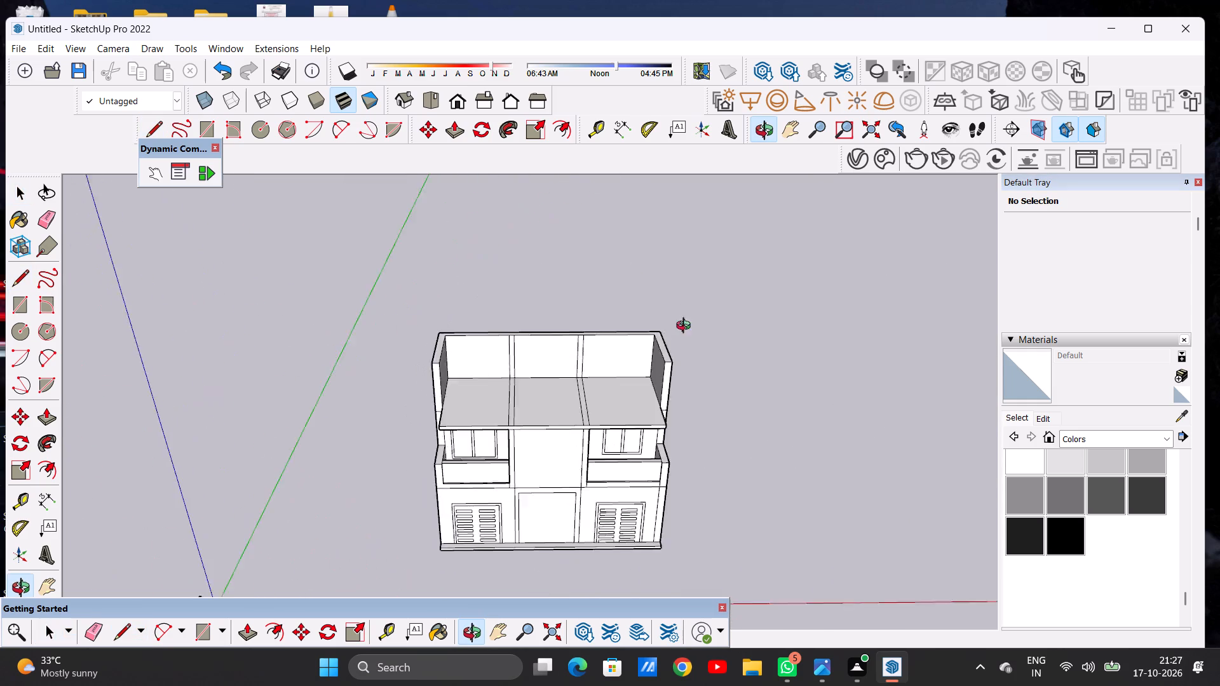
middle_drag(686, 327, 726, 306)
scroll(633, 379, up, 6)
middle_drag(640, 386, 562, 460)
scroll(599, 406, down, 4)
scroll(606, 407, up, 1)
scroll(608, 407, down, 2)
scroll(516, 414, up, 7)
scroll(523, 412, down, 7)
middle_drag(543, 461, 581, 306)
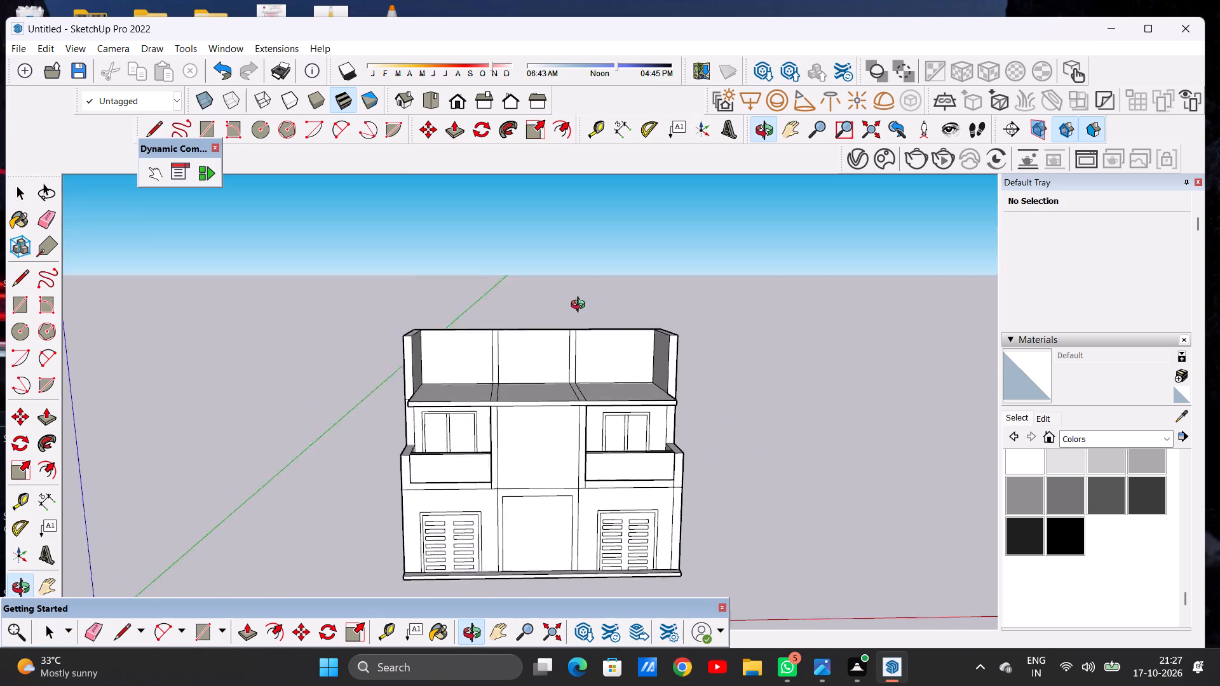
middle_drag(581, 306, 576, 285)
middle_drag(595, 403, 580, 269)
scroll(553, 366, up, 13)
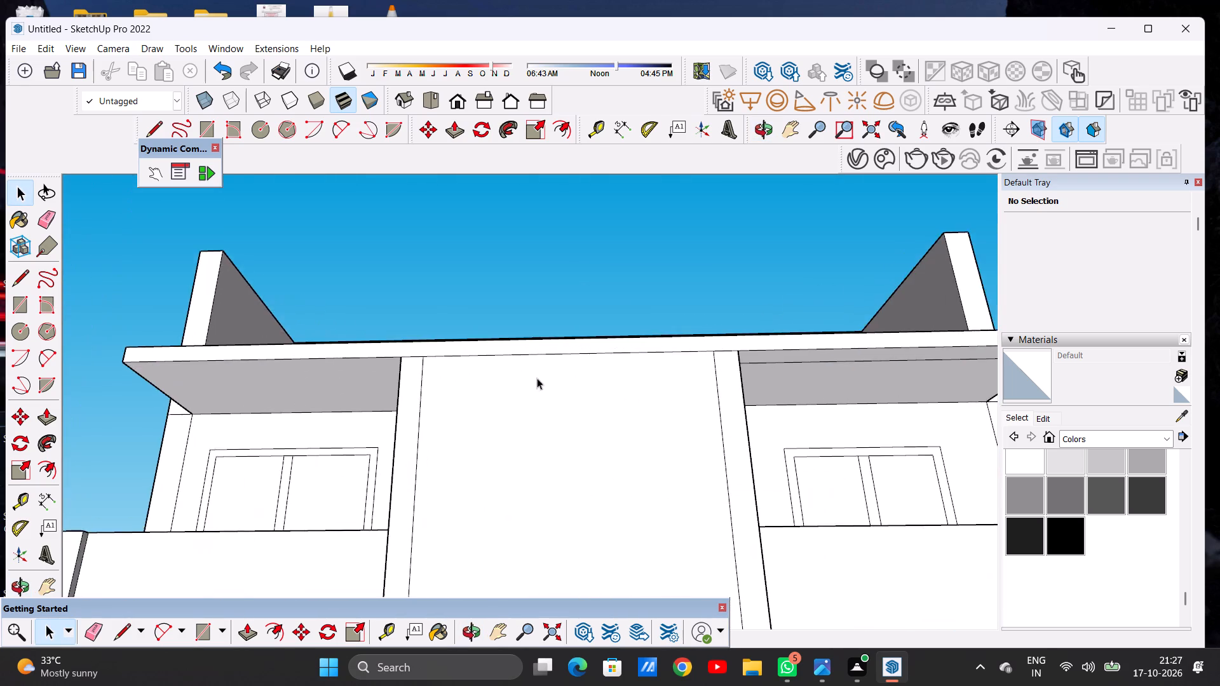
scroll(560, 343, down, 15)
middle_drag(589, 321, 596, 525)
middle_drag(541, 265, 514, 383)
scroll(587, 336, up, 2)
middle_drag(618, 352, 485, 360)
scroll(564, 299, up, 5)
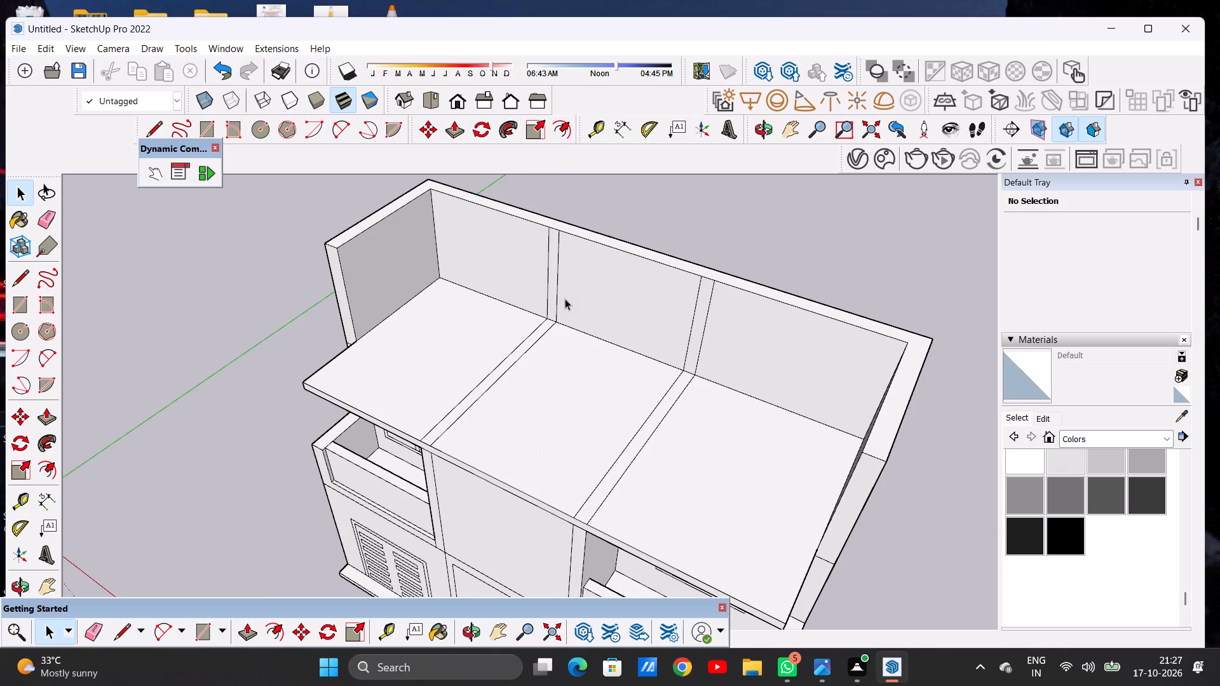
scroll(542, 302, down, 6)
scroll(554, 317, up, 5)
middle_drag(575, 347, 606, 338)
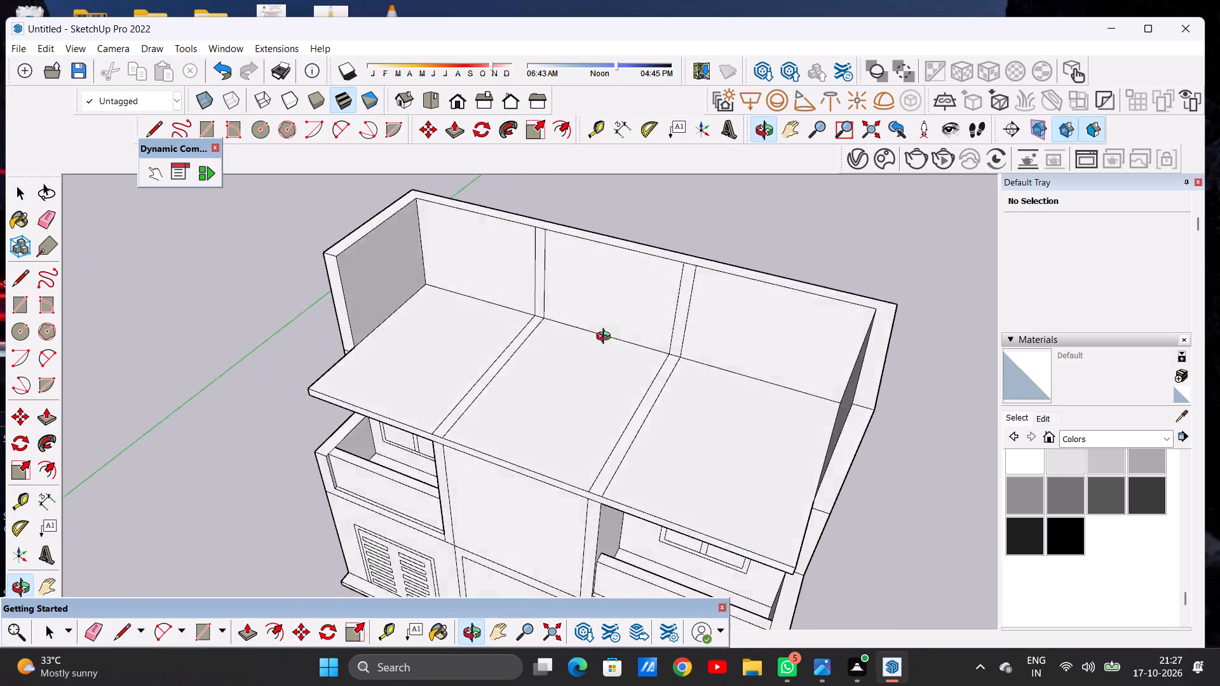
middle_drag(606, 338, 797, 291)
middle_drag(735, 301, 564, 321)
scroll(583, 293, down, 7)
middle_drag(566, 434, 559, 388)
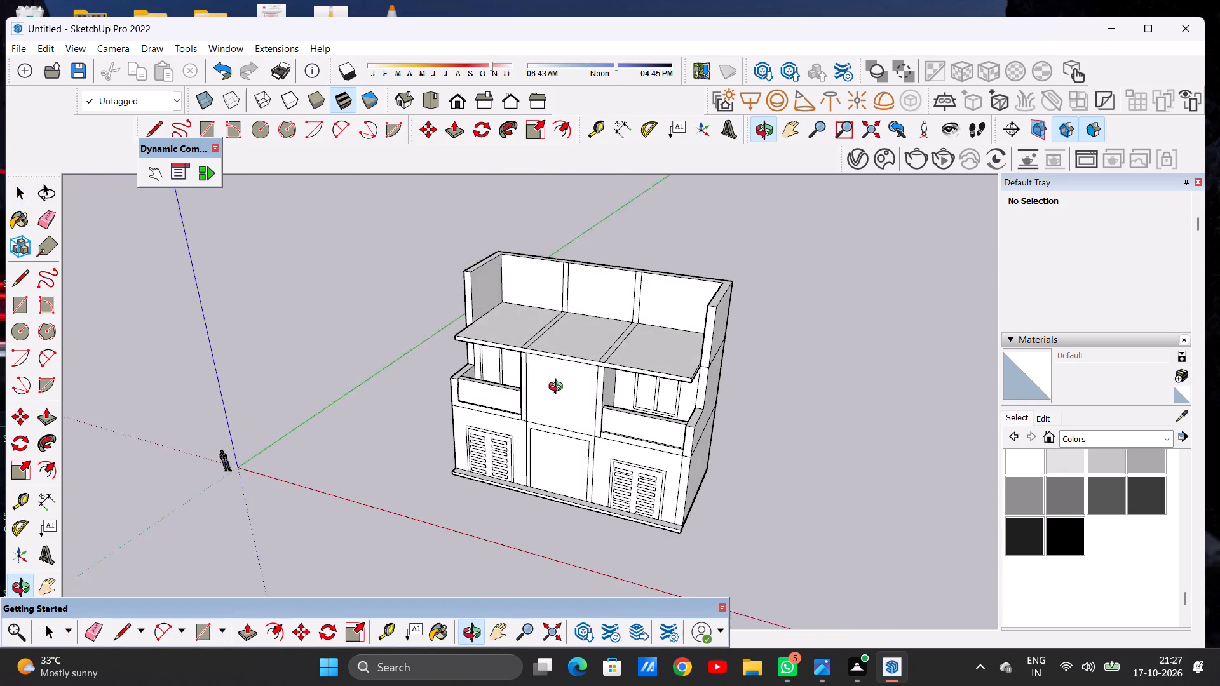
middle_drag(559, 388, 559, 381)
scroll(555, 308, up, 4)
middle_drag(574, 326, 491, 443)
scroll(593, 351, up, 1)
scroll(602, 366, down, 5)
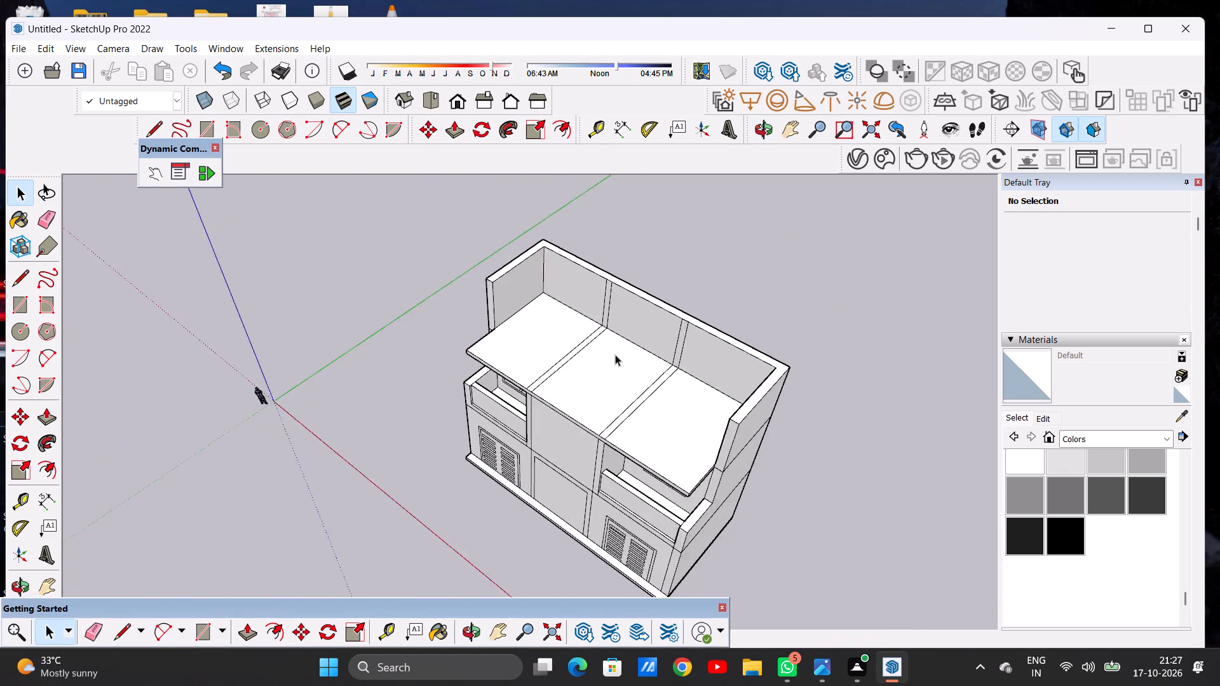
scroll(611, 346, up, 8)
Push/Pull the first divider strip on the slab up to the top of the rear wall, forming a partition wall.
key(p)
scroll(599, 305, up, 7)
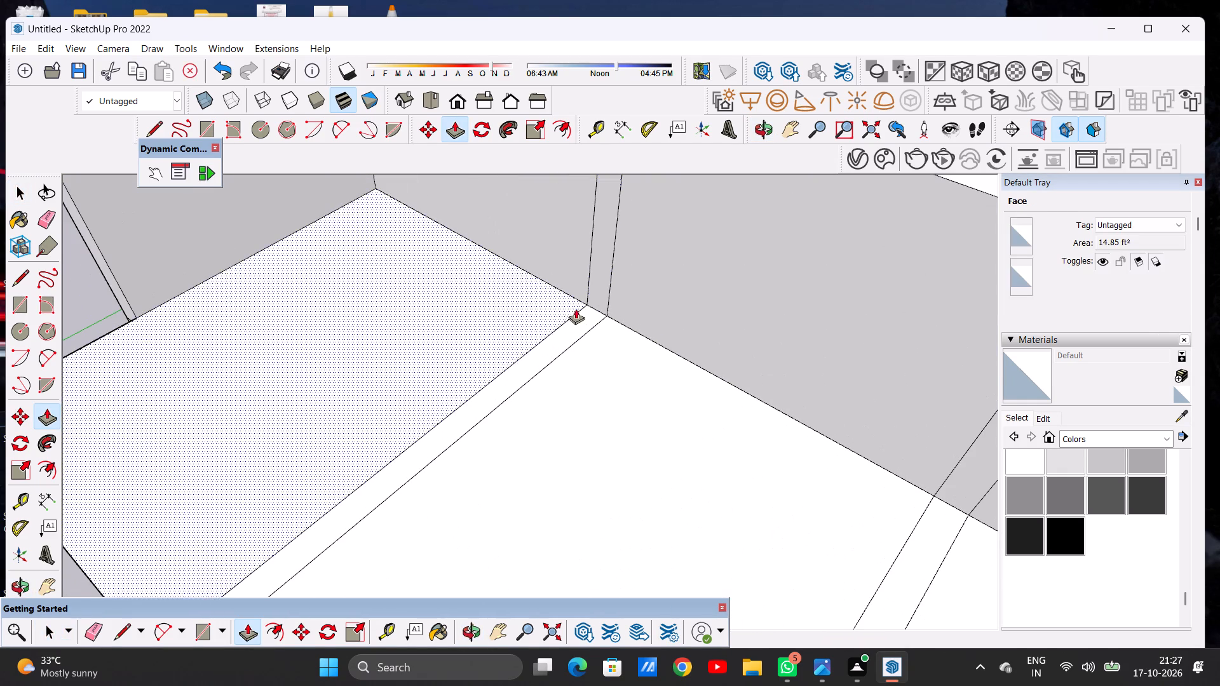
click(589, 313)
scroll(582, 277, down, 6)
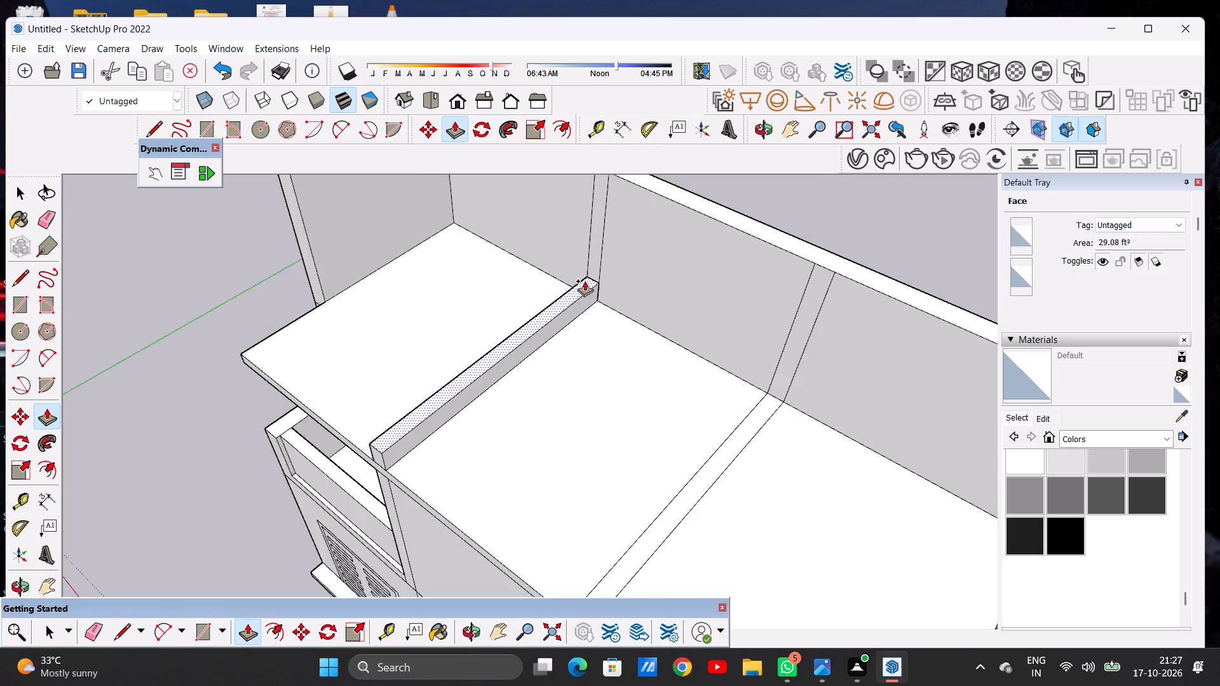
scroll(585, 281, down, 6)
scroll(600, 225, up, 12)
click(600, 225)
scroll(600, 225, down, 8)
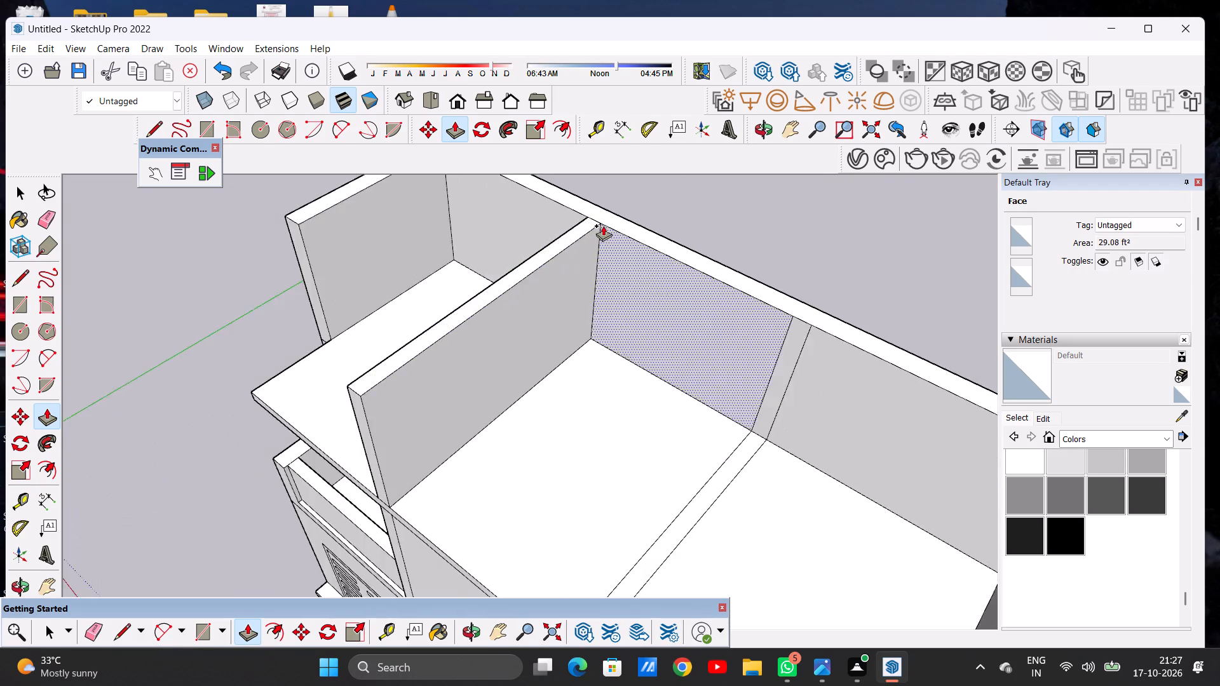
Push/Pull the second divider strip on the slab up to the top of the rear wall, forming a partition wall.
scroll(603, 225, down, 6)
scroll(688, 331, up, 17)
click(704, 403)
scroll(696, 347, down, 3)
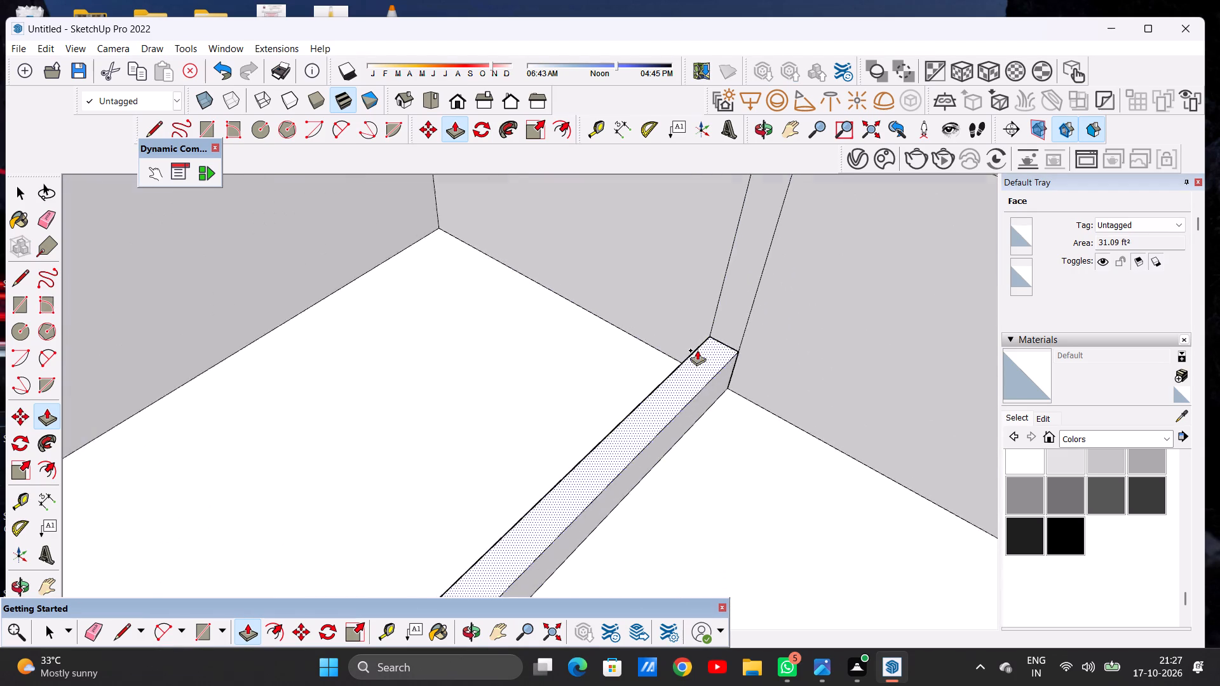
scroll(697, 350, down, 13)
scroll(719, 285, up, 11)
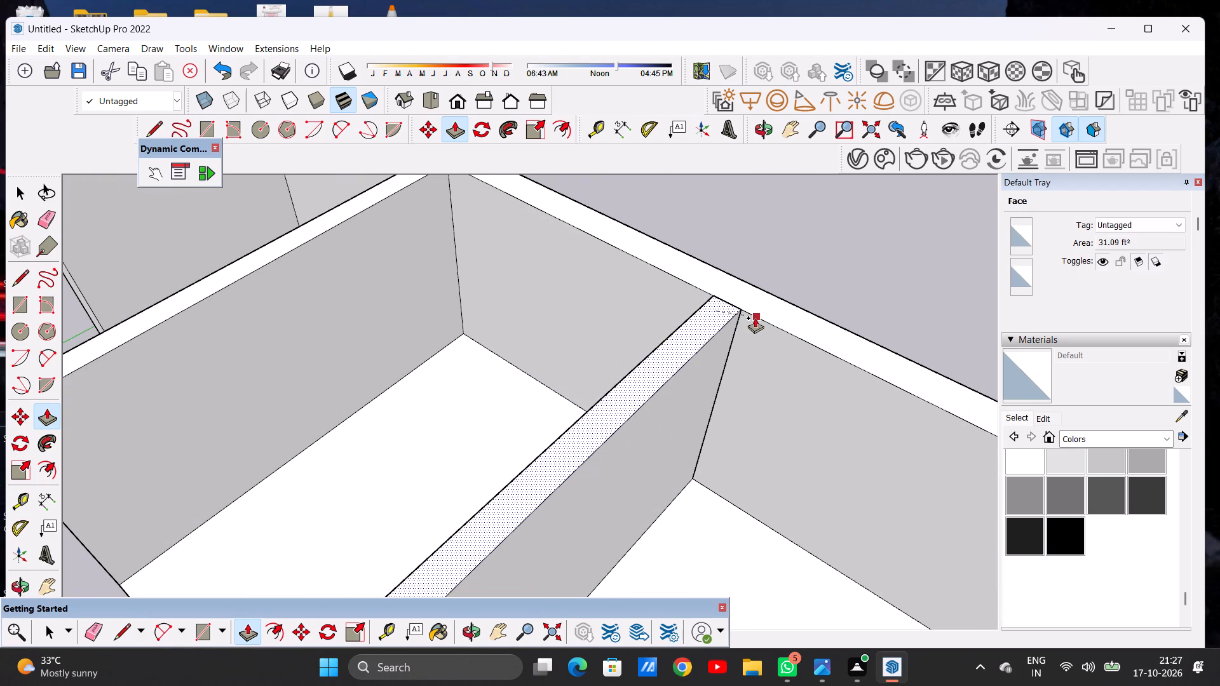
click(736, 305)
Examine the two new partition walls, the roof slab and the whole front elevation from above and from the front.
key(space)
scroll(689, 342, down, 20)
scroll(689, 342, down, 3)
middle_drag(594, 379, 773, 255)
scroll(632, 340, up, 3)
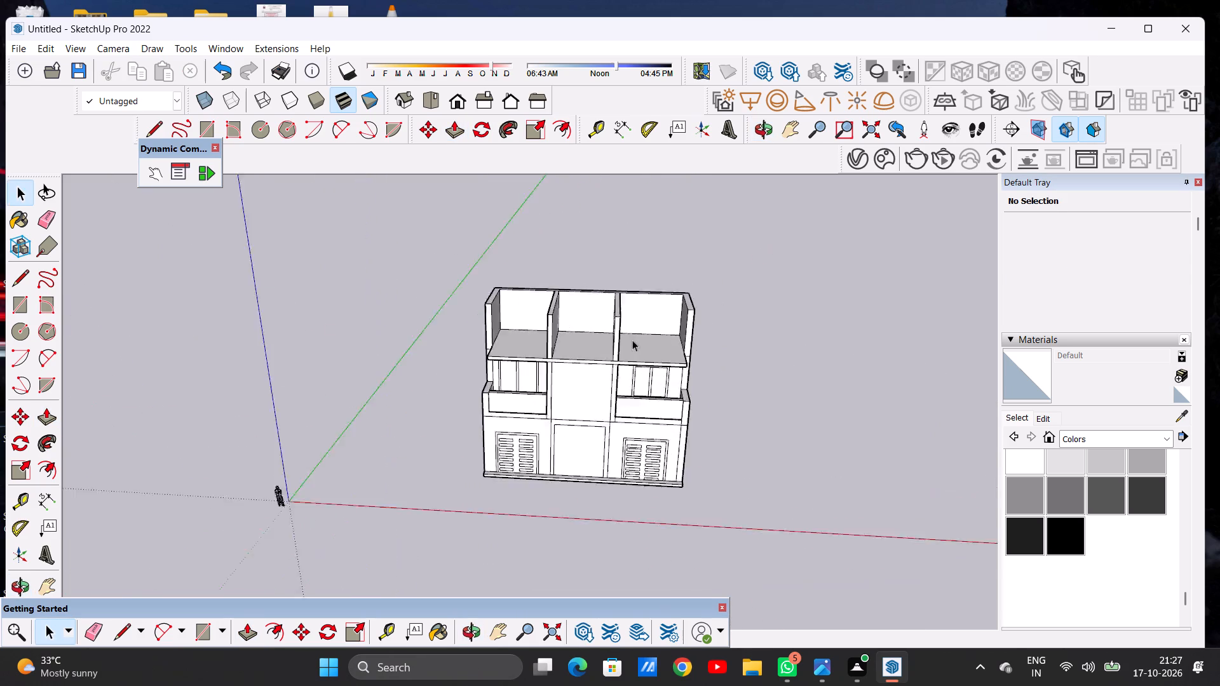
scroll(632, 340, up, 5)
middle_drag(548, 311, 573, 473)
scroll(573, 473, up, 6)
middle_drag(570, 471, 585, 286)
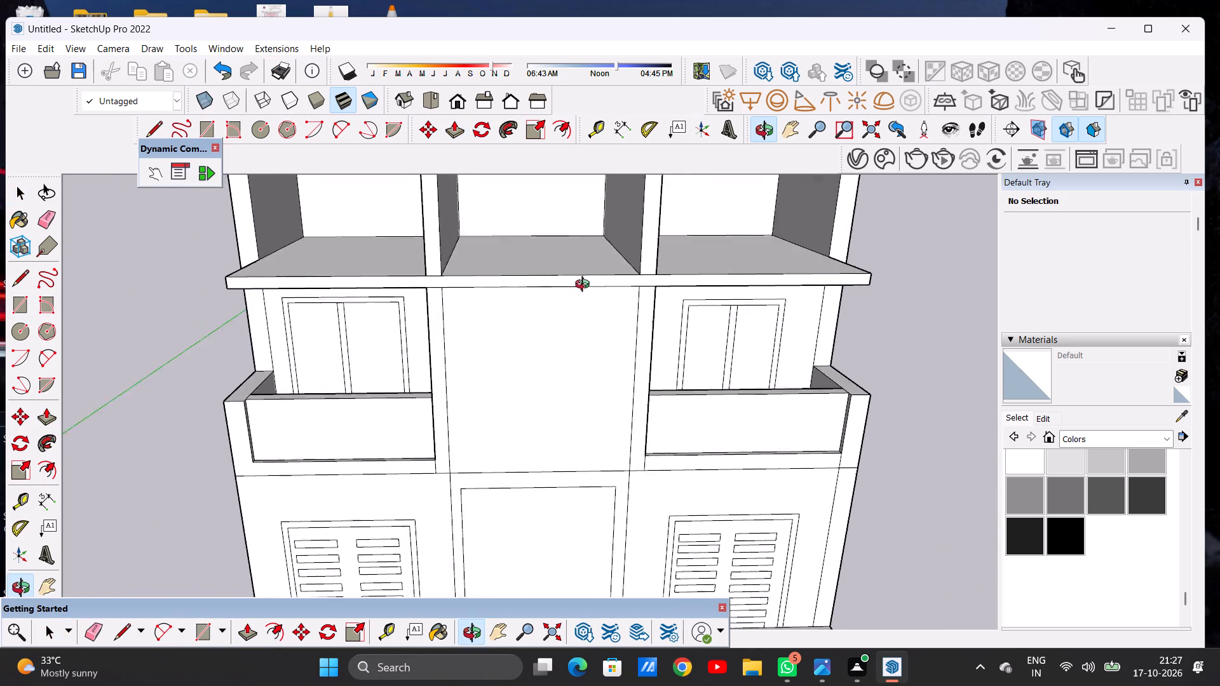
middle_drag(585, 286, 584, 281)
scroll(524, 363, down, 10)
middle_drag(548, 386, 551, 436)
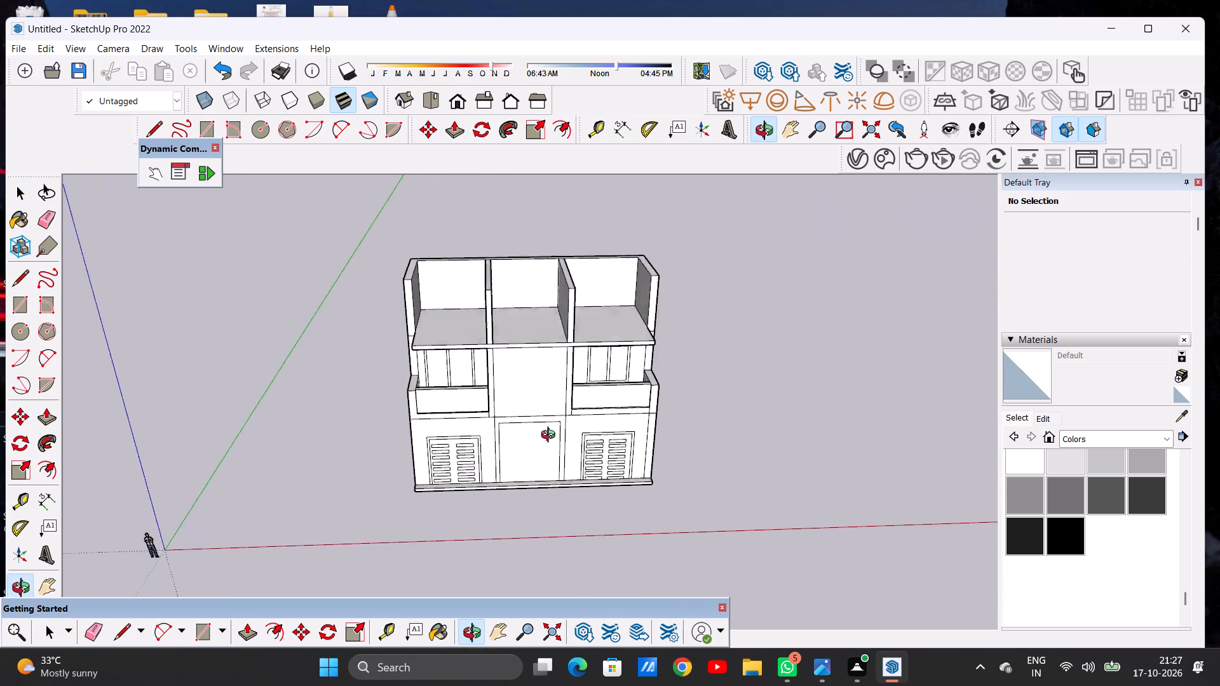
middle_drag(551, 436, 521, 480)
scroll(481, 339, up, 5)
middle_drag(487, 331, 451, 445)
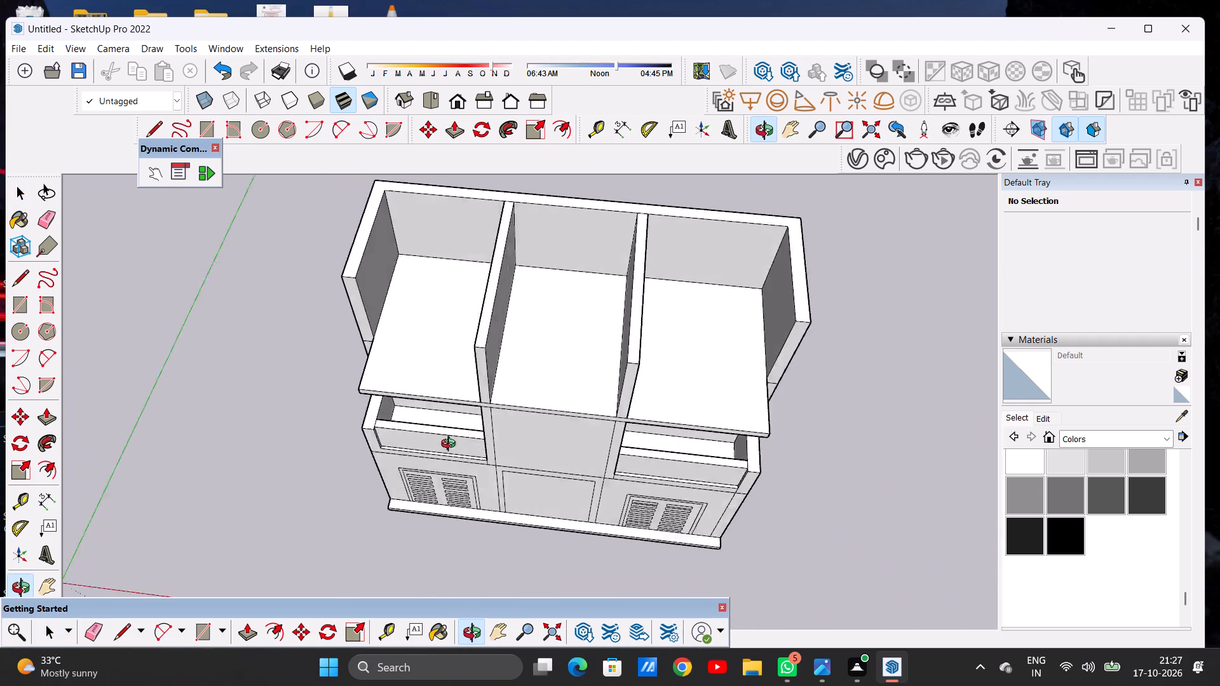
middle_drag(451, 445, 430, 447)
middle_drag(499, 447, 481, 414)
scroll(526, 405, up, 1)
scroll(609, 394, down, 4)
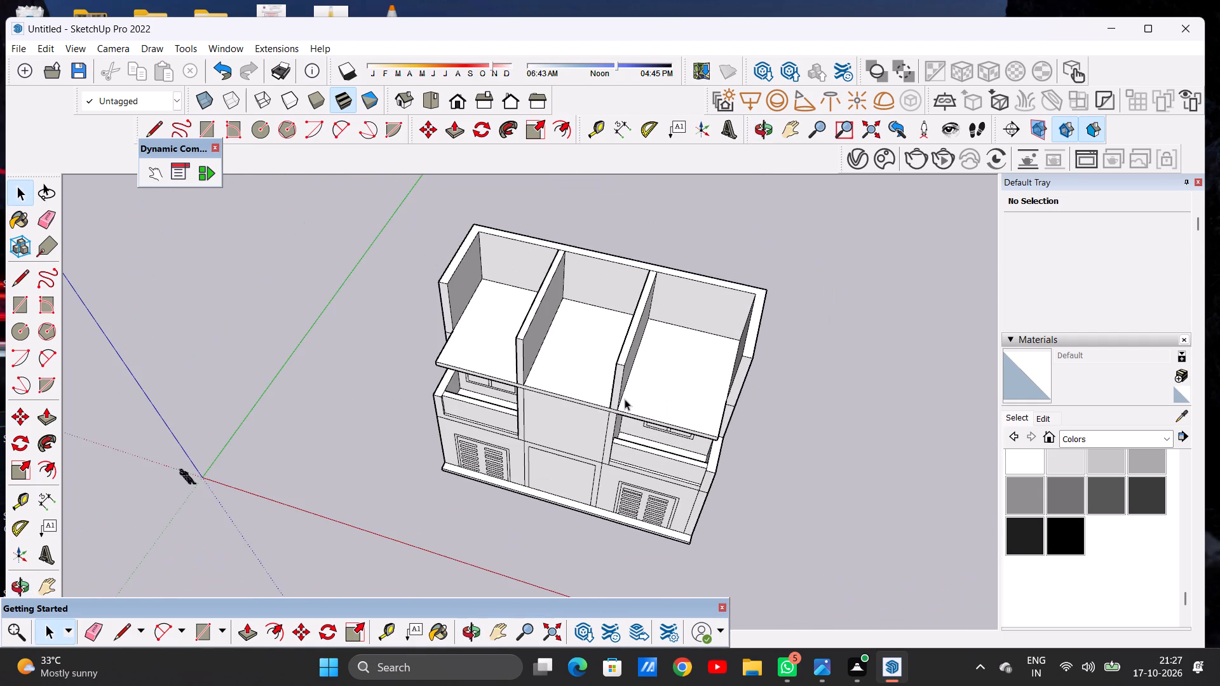
scroll(625, 399, down, 1)
scroll(518, 352, up, 7)
middle_drag(520, 367, 691, 309)
scroll(560, 346, down, 6)
middle_drag(590, 363, 530, 254)
scroll(559, 285, up, 3)
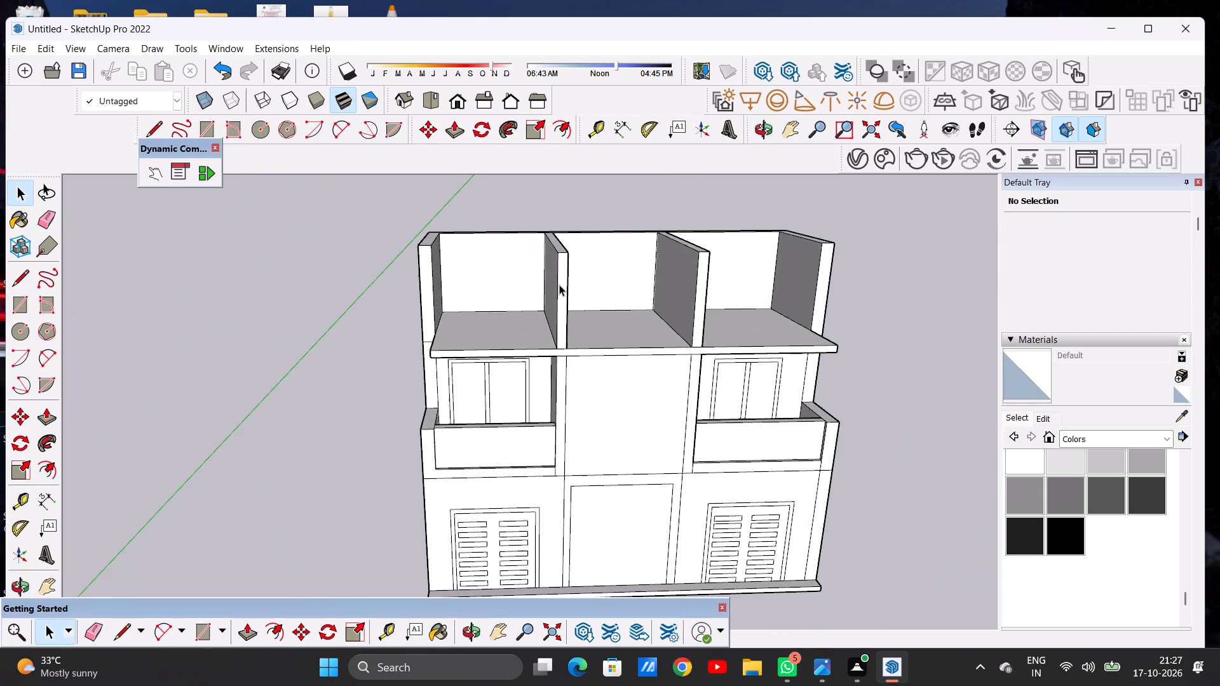
scroll(499, 408, down, 10)
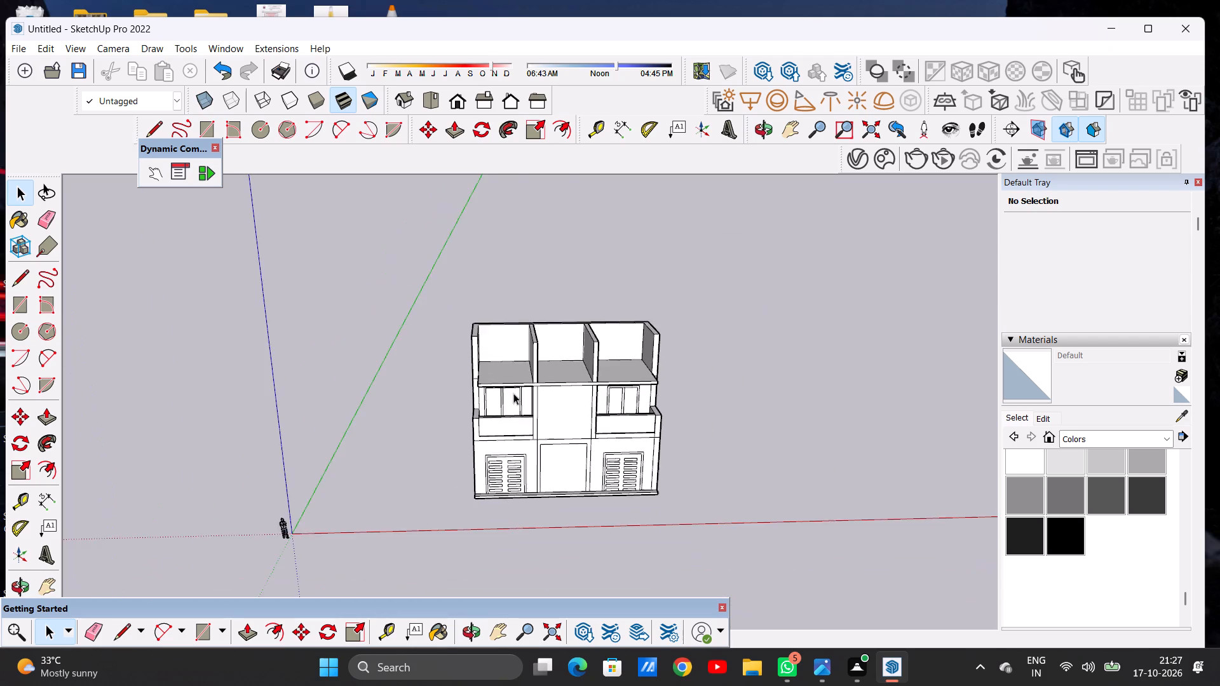
scroll(579, 426, up, 7)
middle_drag(651, 407, 646, 356)
scroll(491, 423, down, 6)
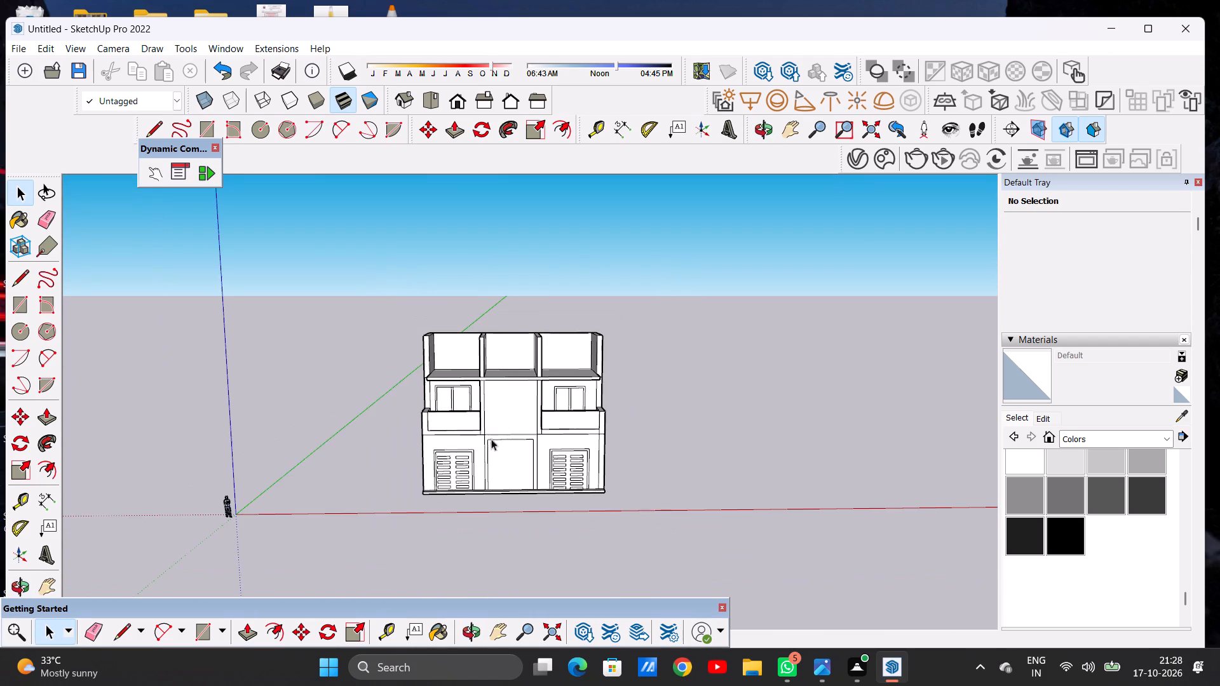
middle_drag(599, 377, 588, 476)
scroll(543, 478, up, 5)
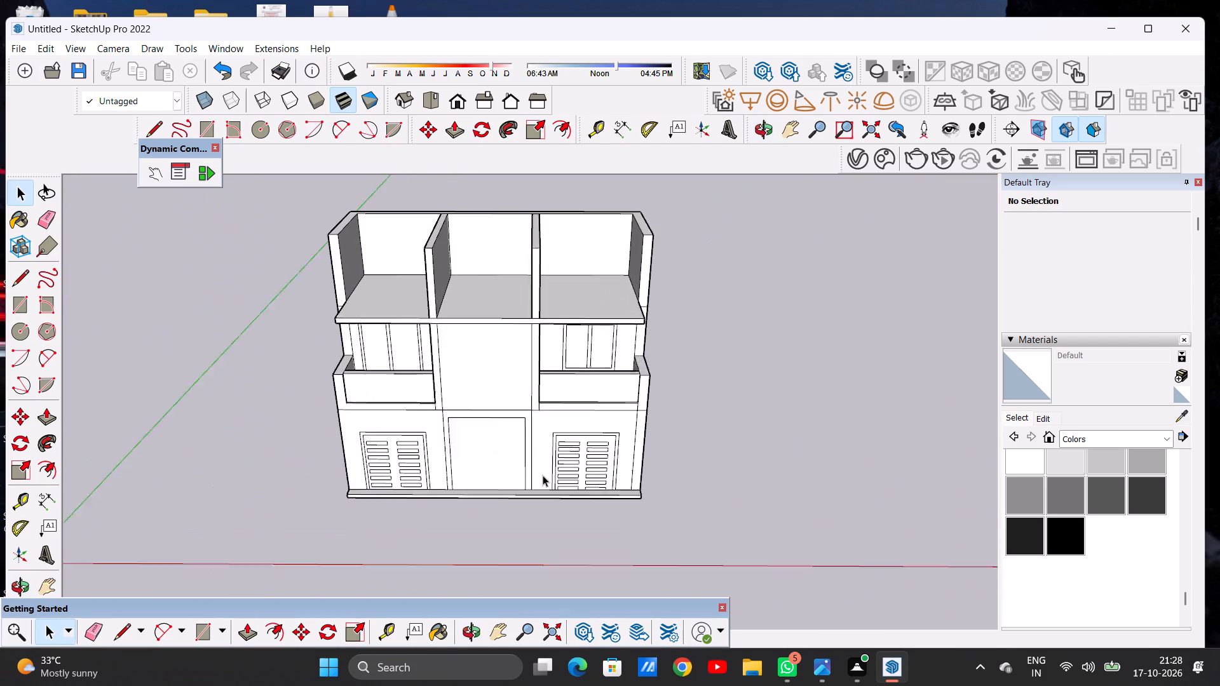
scroll(543, 475, up, 1)
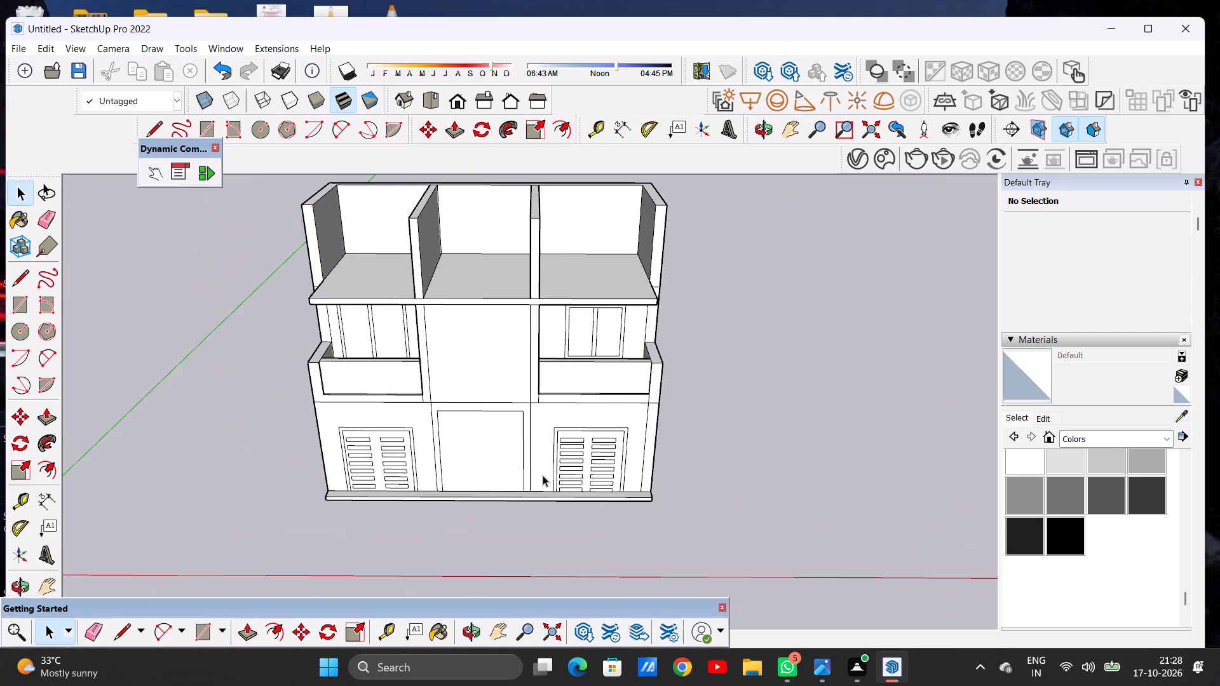
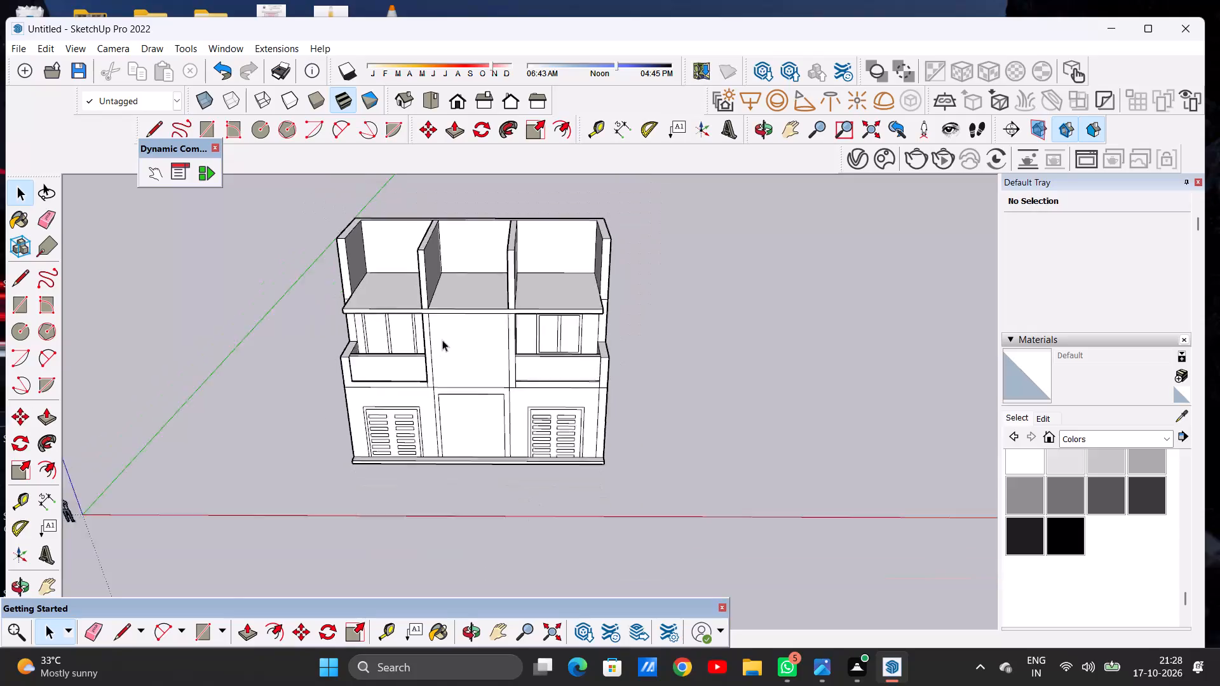
Push/Pull the roof slab's left-end face outward until it is flush with the outer face of the left outer wall.
scroll(419, 296, up, 8)
middle_drag(407, 311, 539, 398)
scroll(459, 410, up, 5)
scroll(492, 349, down, 9)
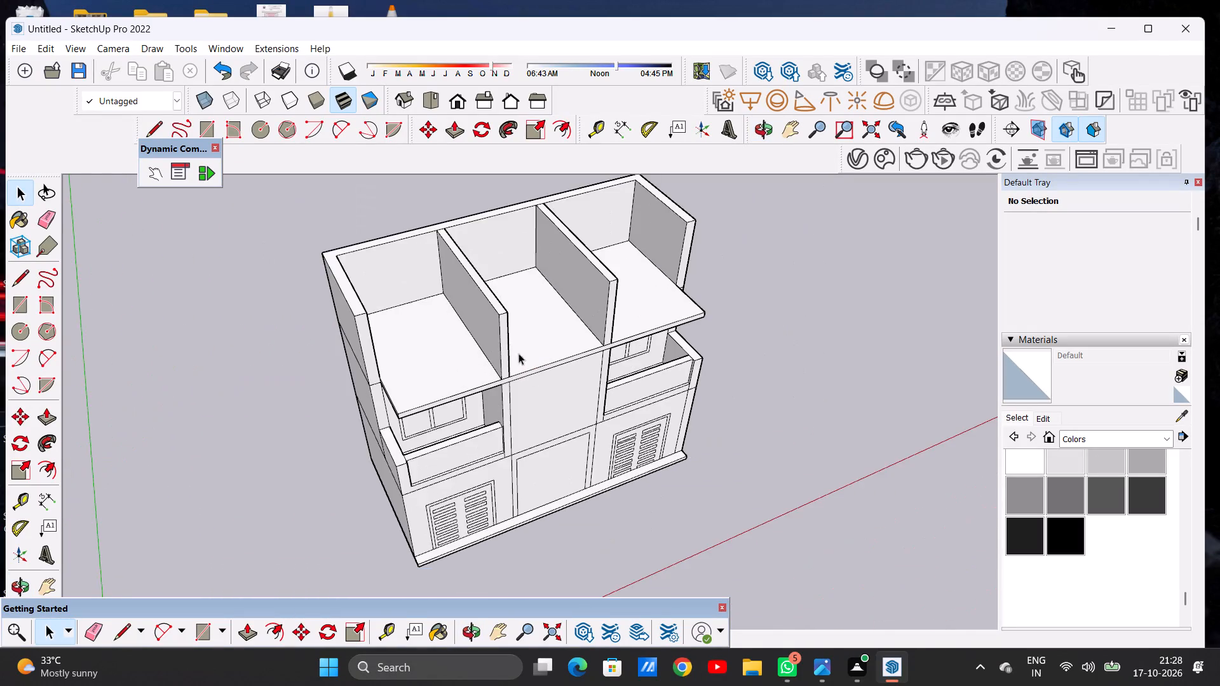
middle_drag(534, 380, 484, 422)
scroll(460, 397, up, 5)
scroll(502, 352, down, 5)
scroll(506, 353, up, 1)
scroll(507, 356, down, 1)
middle_drag(358, 375, 389, 335)
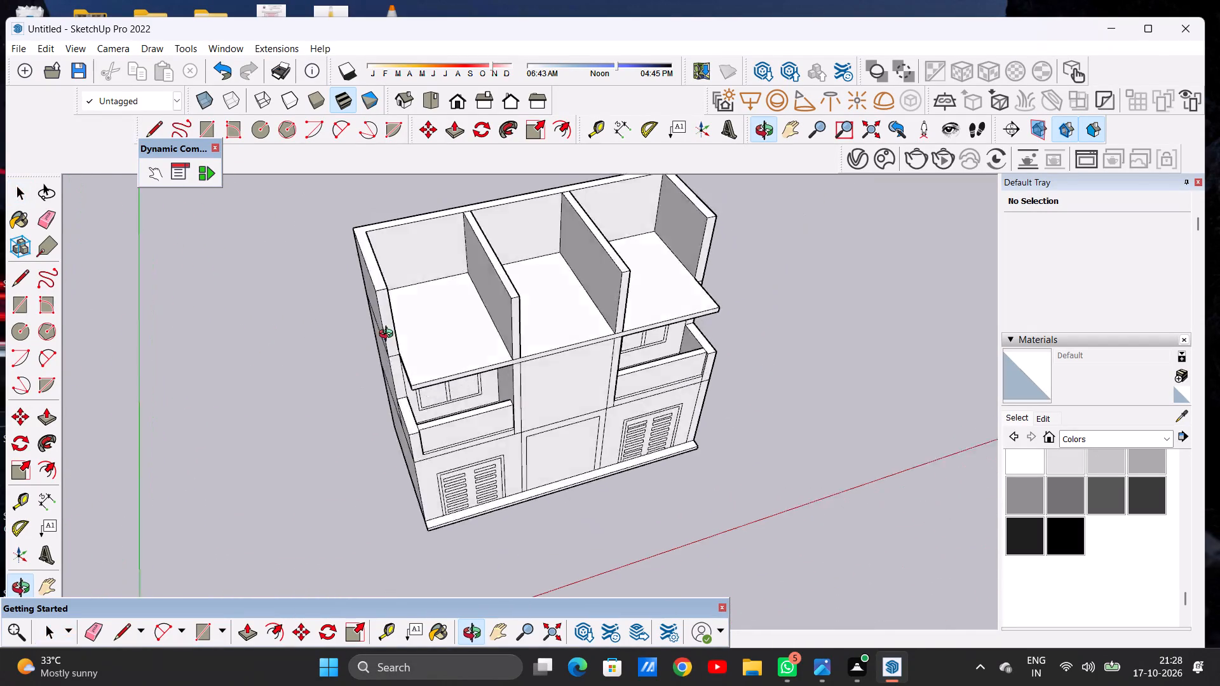
middle_drag(389, 335, 462, 277)
scroll(432, 343, up, 8)
middle_drag(395, 377, 413, 348)
scroll(417, 335, up, 9)
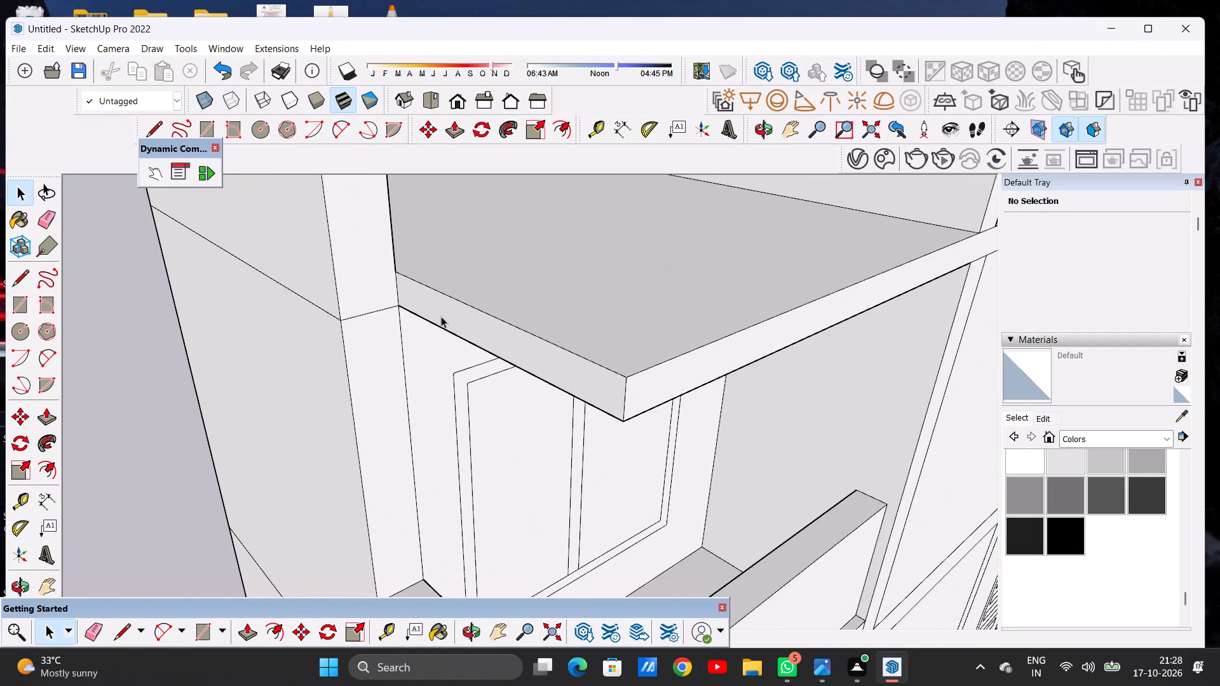
key(p)
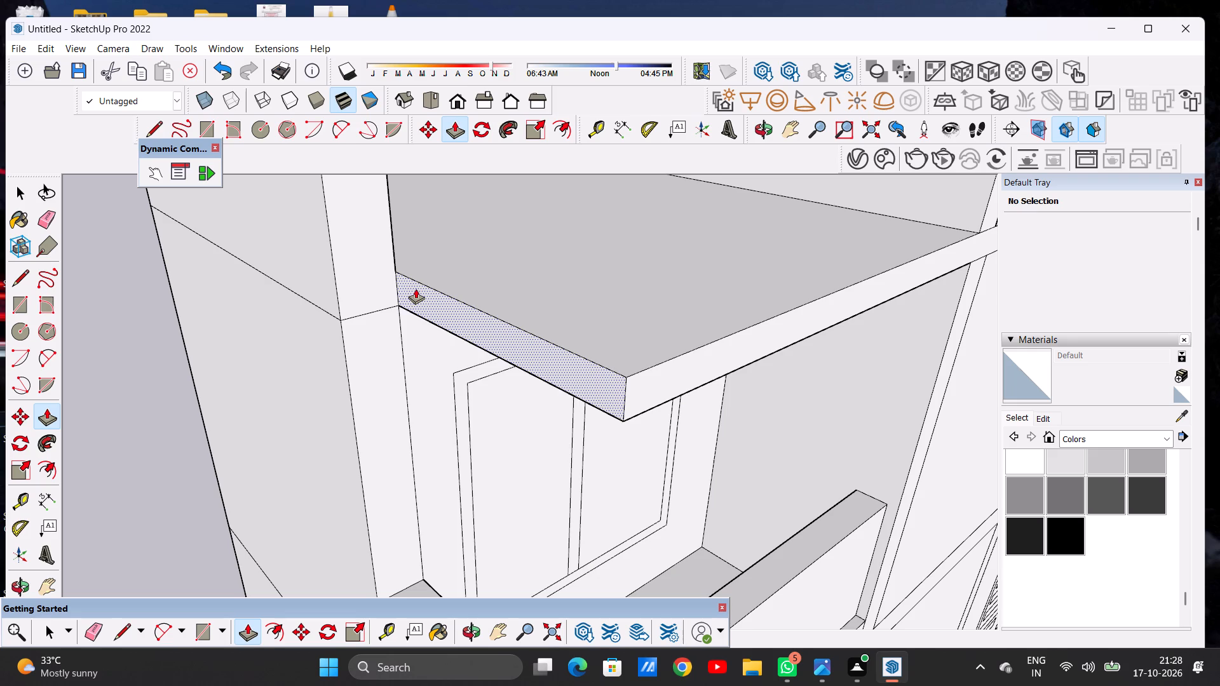
click(416, 288)
click(334, 283)
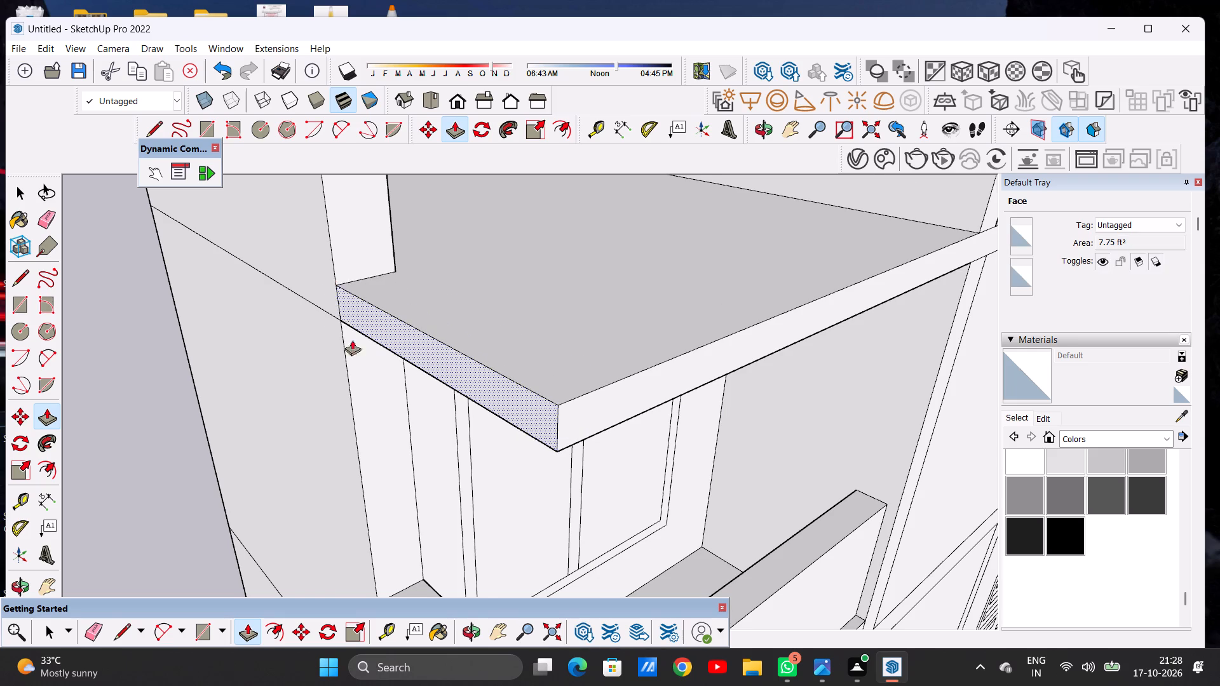
Push/Pull the roof slab's right-end face outward until it is flush with the outer face of the right outer wall.
scroll(357, 360, down, 19)
middle_drag(710, 276, 280, 336)
scroll(707, 412, up, 4)
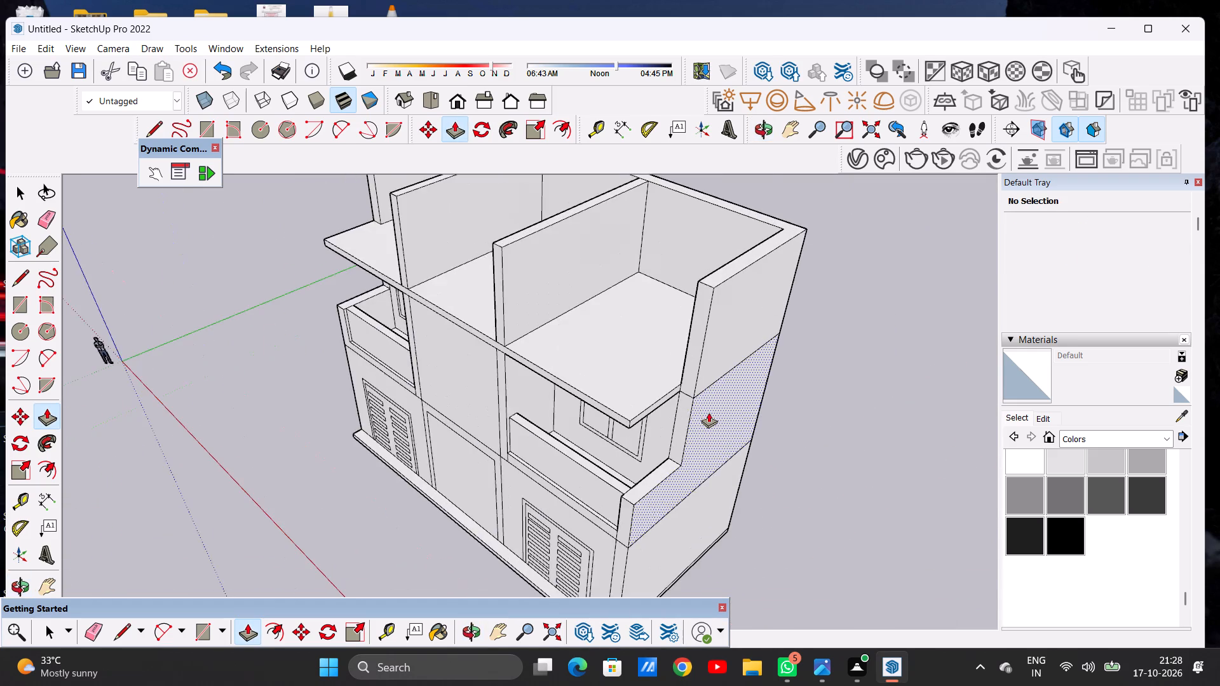
middle_drag(689, 415, 667, 368)
scroll(667, 368, up, 12)
click(661, 333)
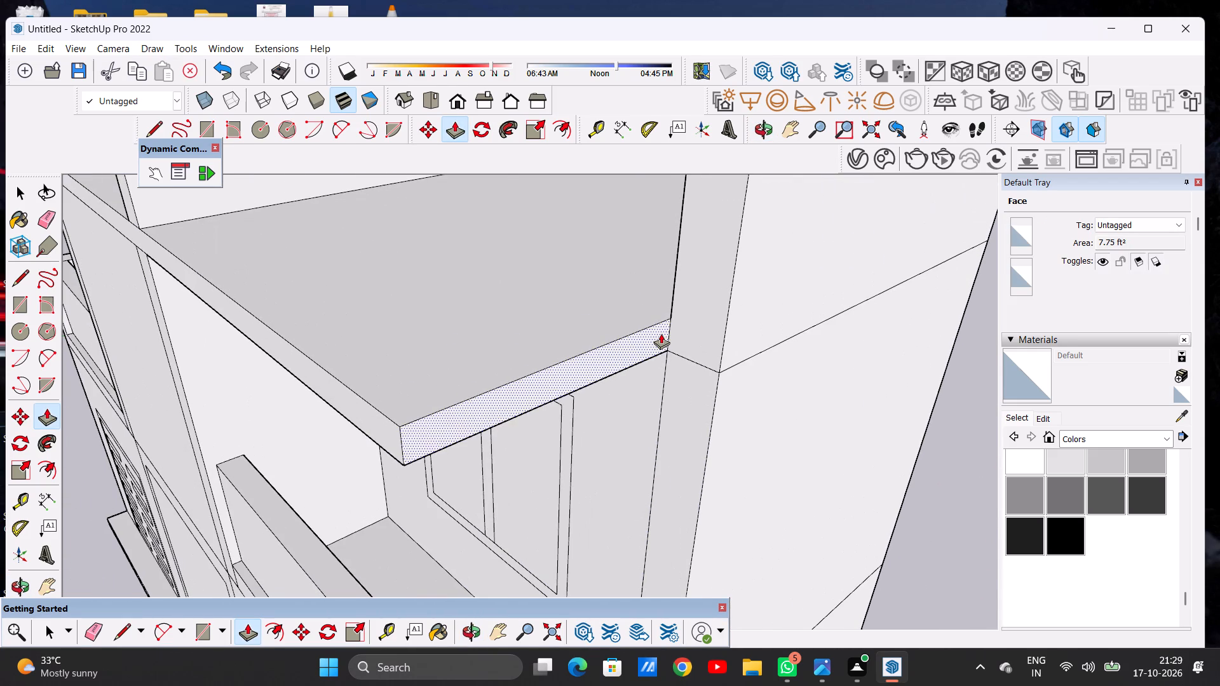
click(724, 335)
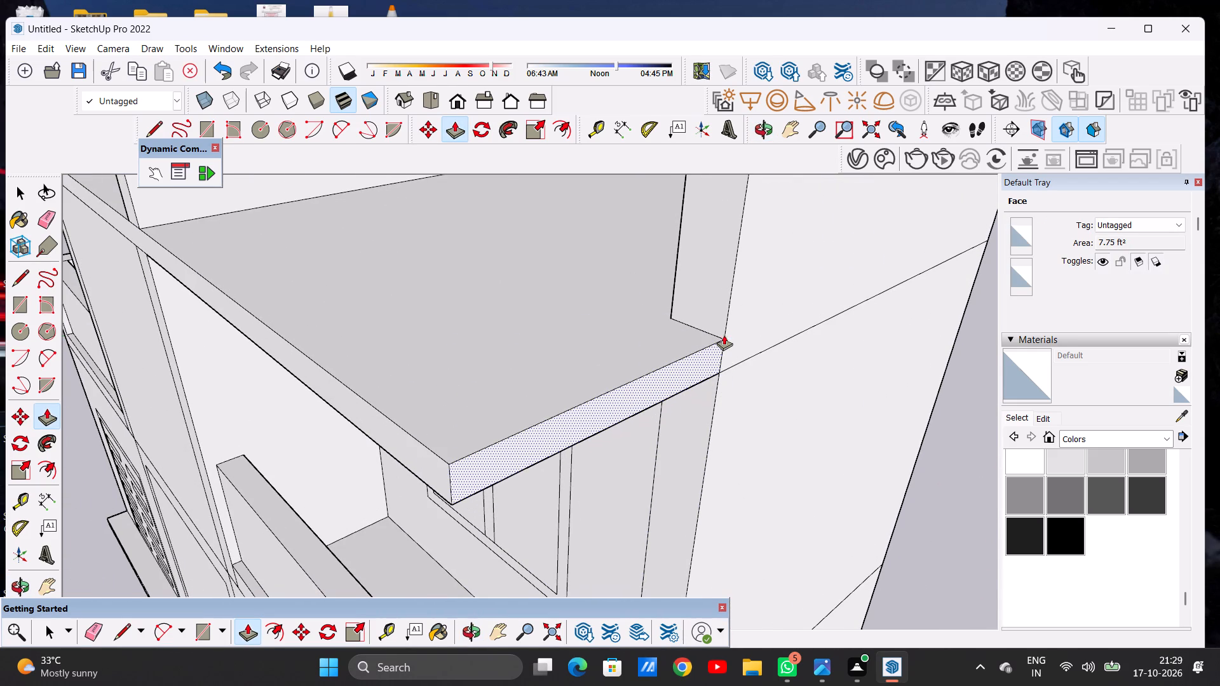
key(space)
Examine the widened roof slab, its ends and the partition walls from the front and from above.
scroll(696, 365, down, 3)
scroll(696, 363, up, 1)
scroll(696, 359, down, 10)
middle_drag(627, 342, 747, 366)
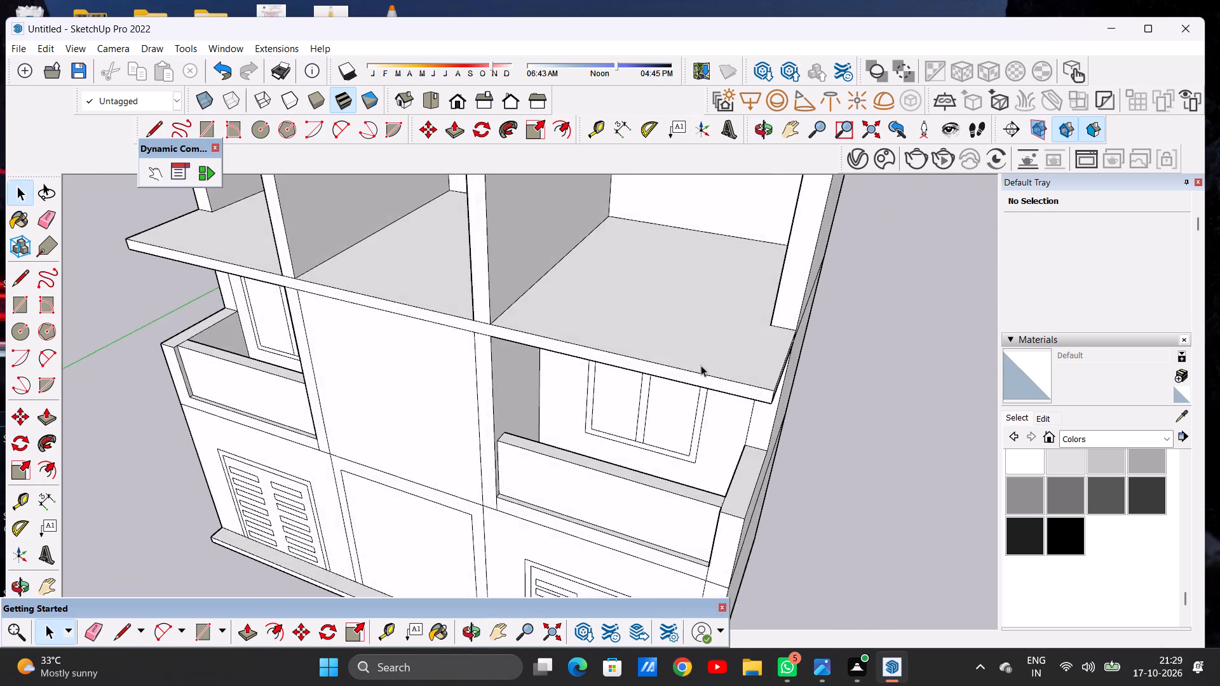
scroll(651, 380, down, 15)
scroll(559, 349, up, 8)
middle_drag(555, 354, 587, 416)
scroll(679, 360, down, 6)
scroll(576, 370, up, 6)
middle_drag(538, 351, 646, 346)
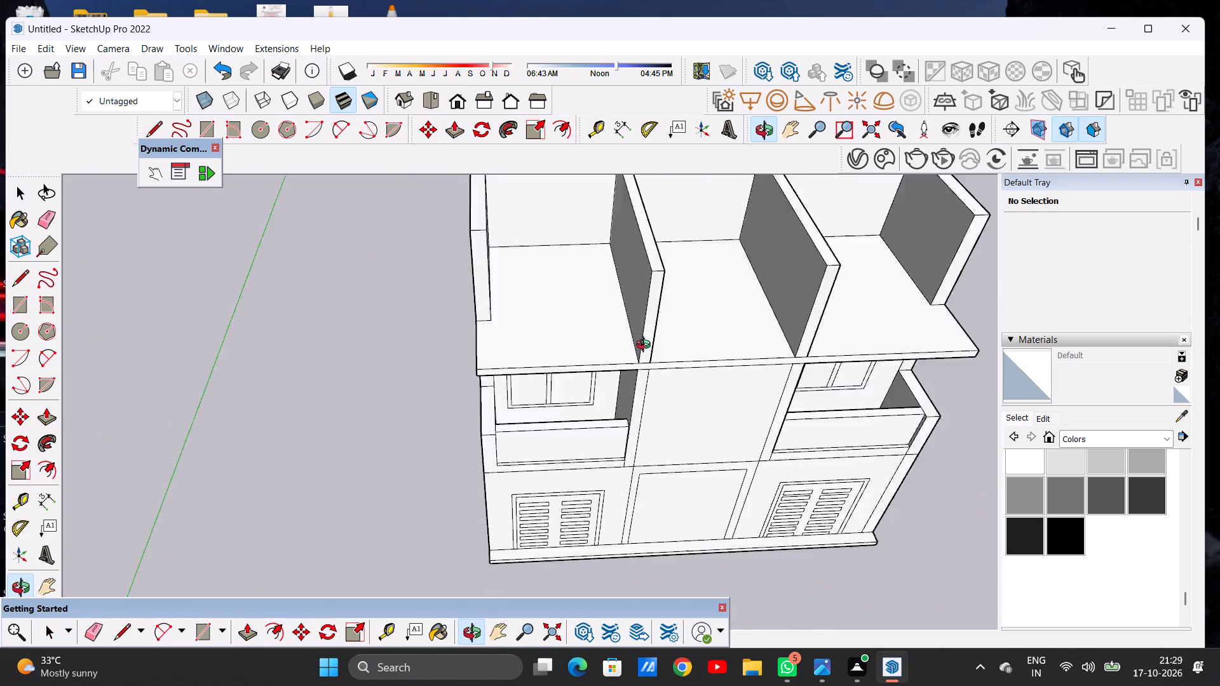
middle_drag(646, 346, 544, 347)
scroll(710, 361, up, 6)
scroll(602, 369, down, 7)
middle_drag(598, 389, 818, 234)
scroll(506, 351, up, 2)
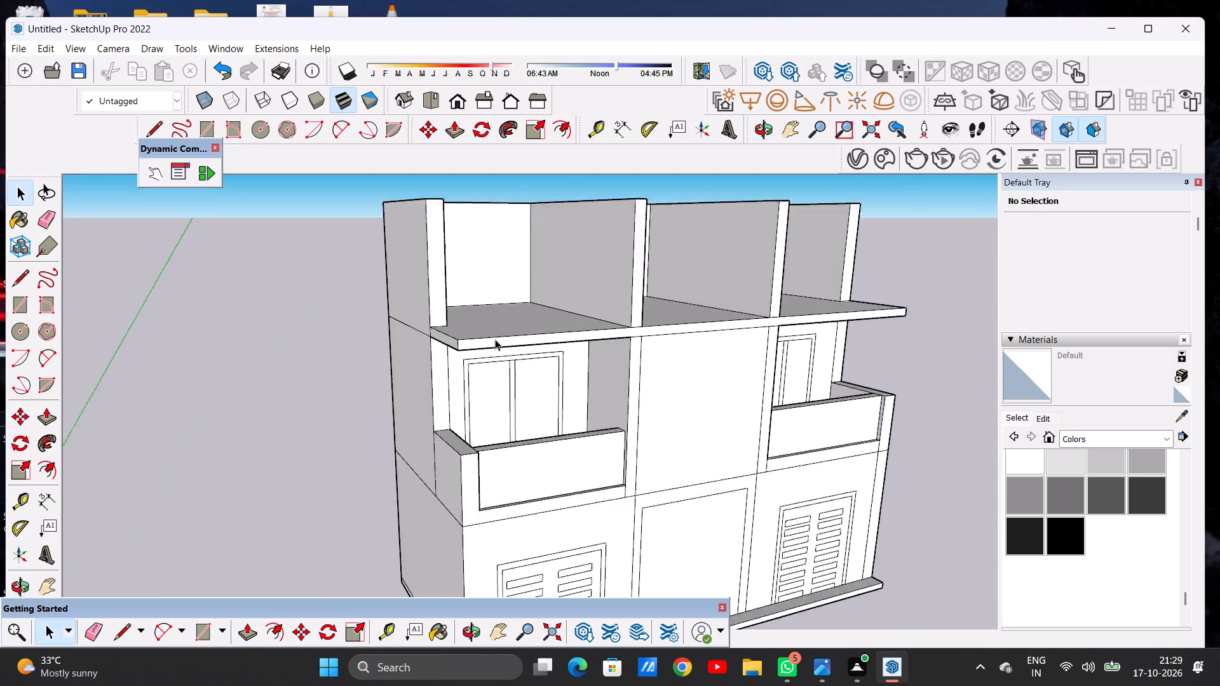
scroll(495, 339, up, 5)
middle_drag(692, 269, 613, 420)
scroll(633, 414, down, 6)
scroll(656, 421, up, 5)
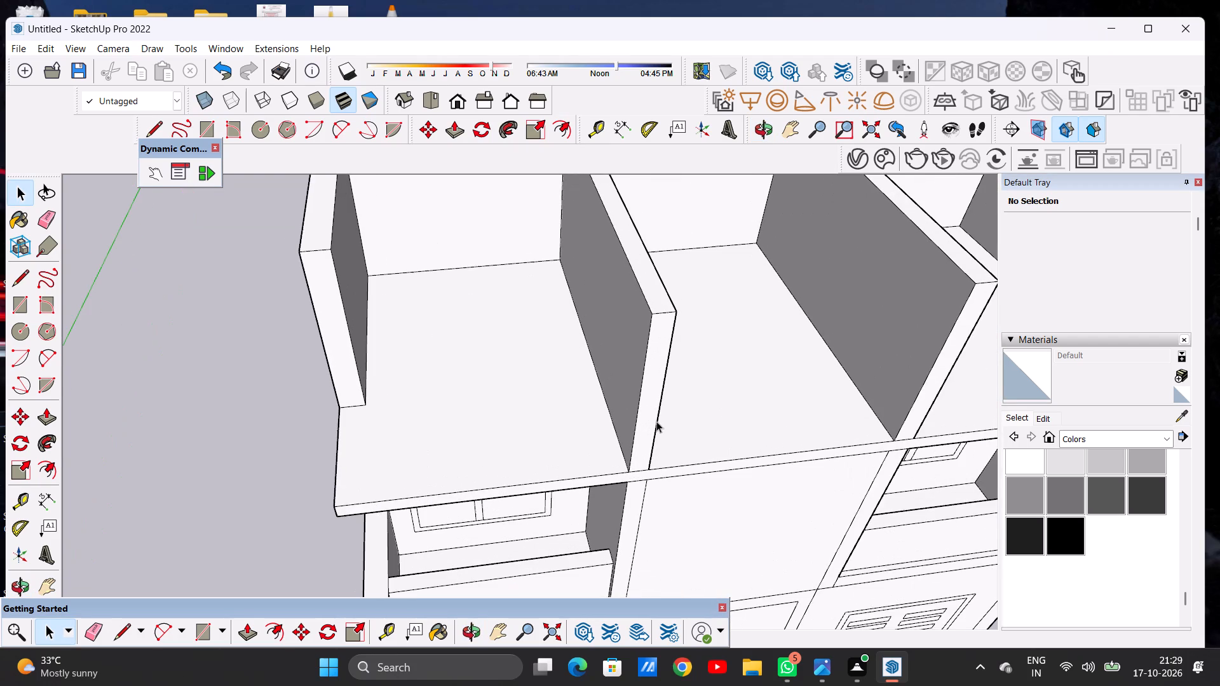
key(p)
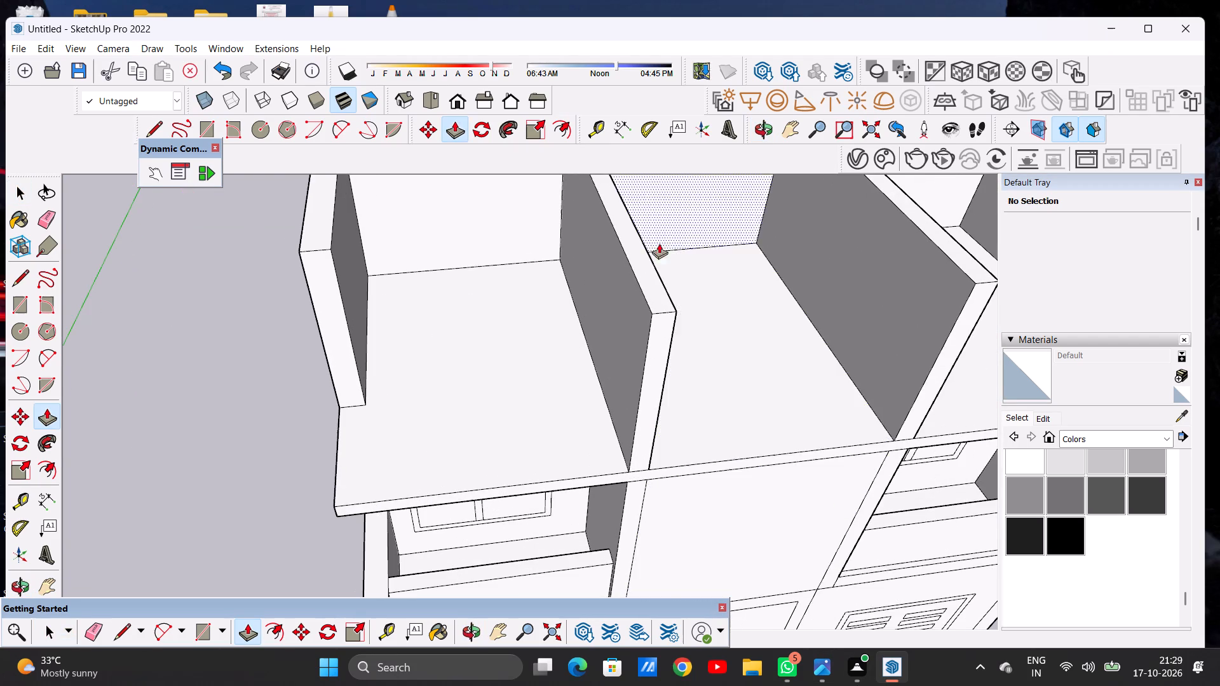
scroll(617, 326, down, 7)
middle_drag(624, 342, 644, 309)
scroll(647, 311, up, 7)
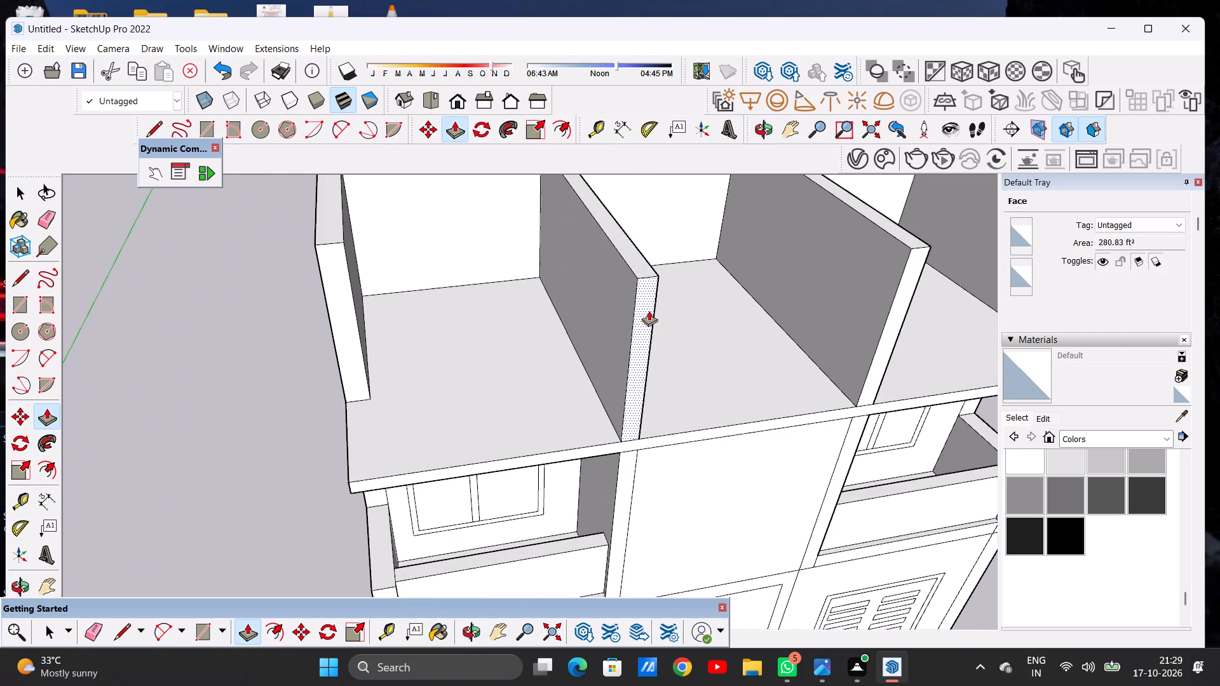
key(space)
Inspect the three open bays above the slab and the front elevation from several heights.
scroll(614, 321, down, 10)
middle_drag(735, 326, 609, 355)
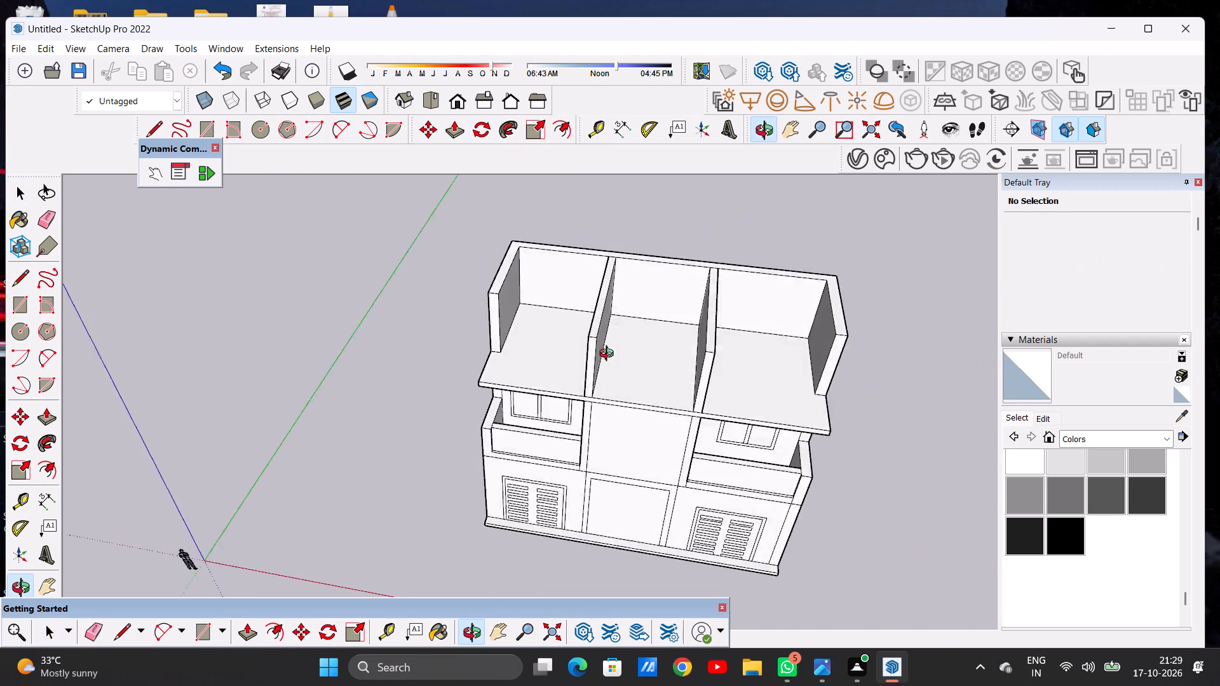
middle_drag(609, 355, 696, 396)
scroll(519, 414, up, 5)
middle_click(489, 378)
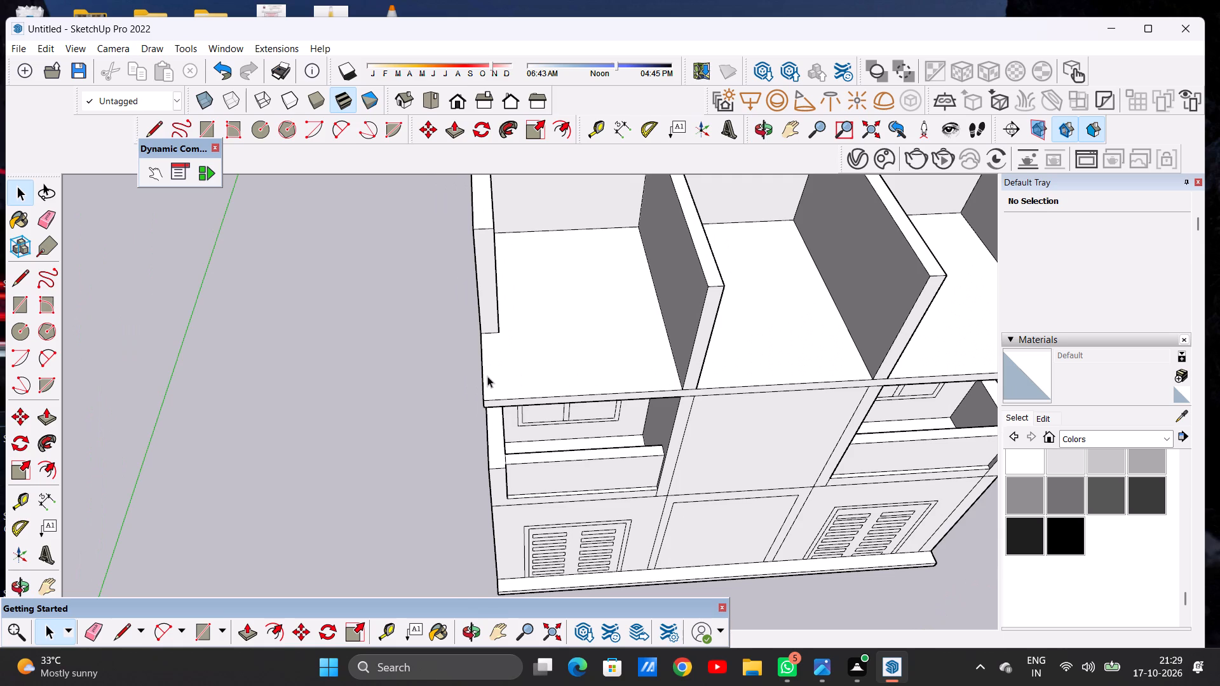
scroll(405, 355, down, 5)
scroll(513, 354, down, 3)
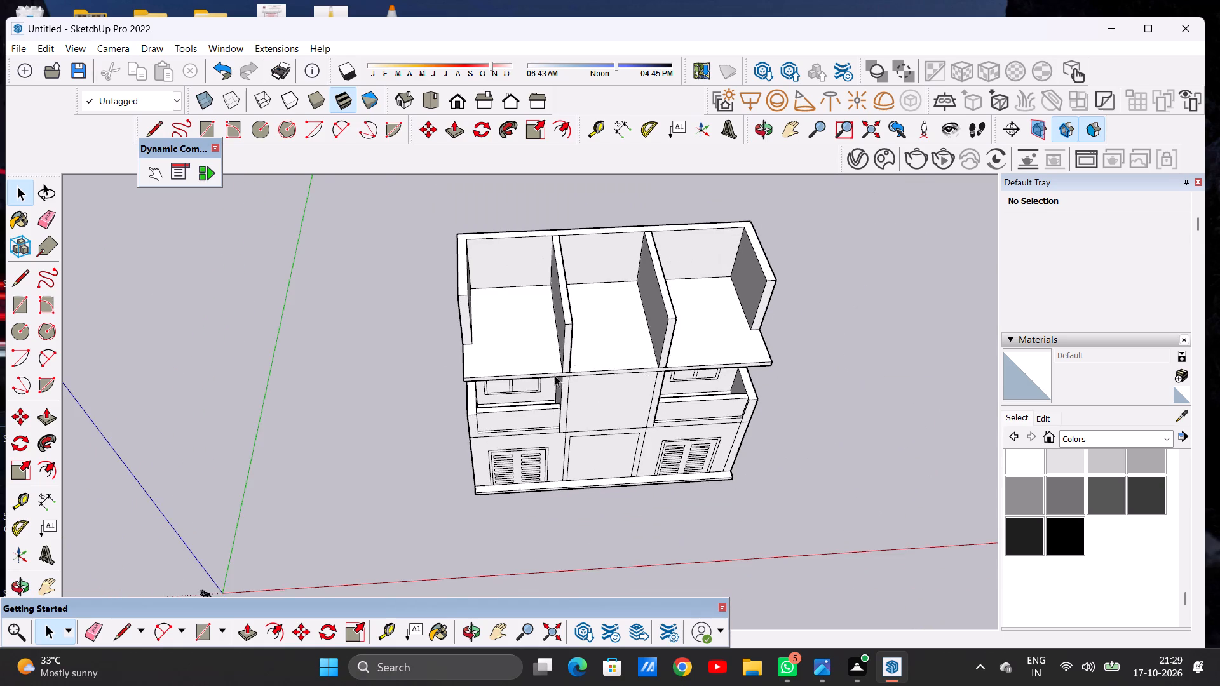
middle_drag(552, 372, 527, 276)
scroll(506, 311, up, 7)
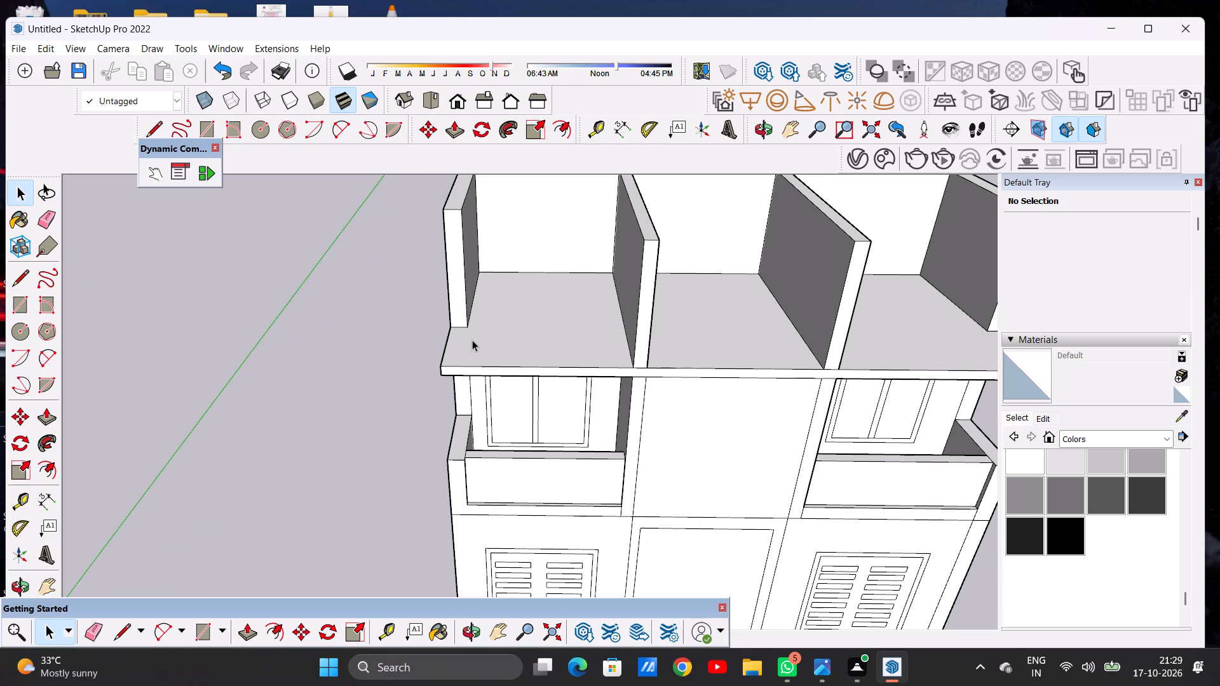
scroll(481, 357, down, 5)
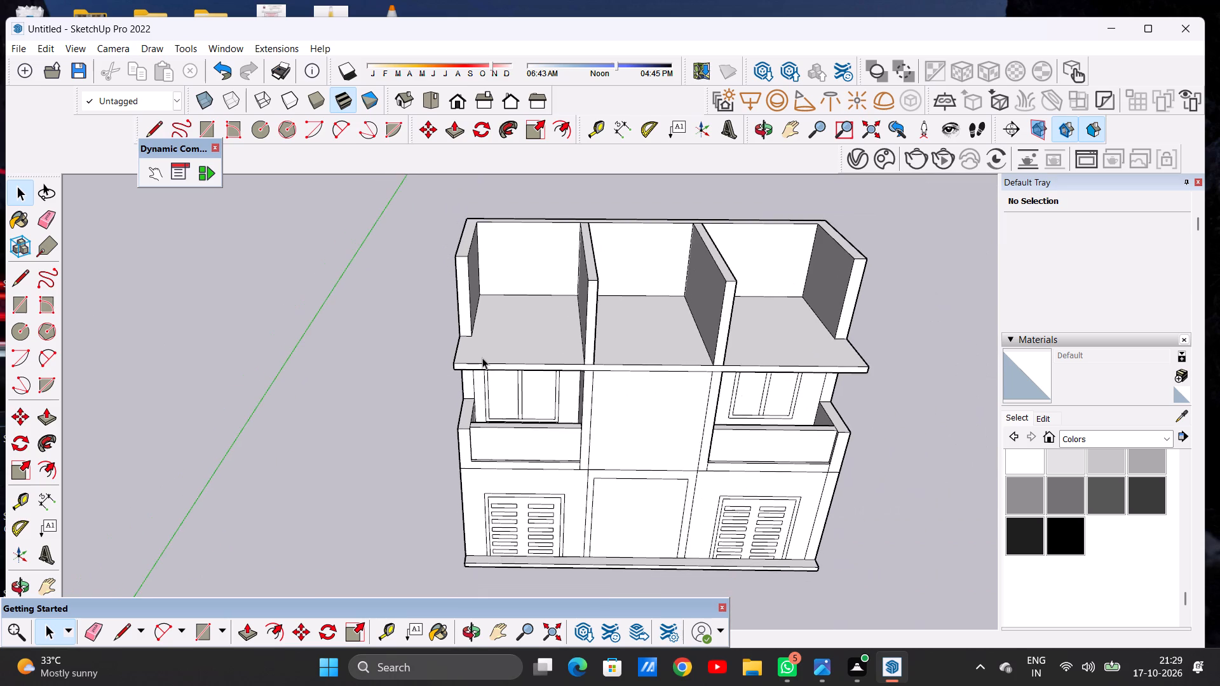
middle_drag(480, 353, 488, 398)
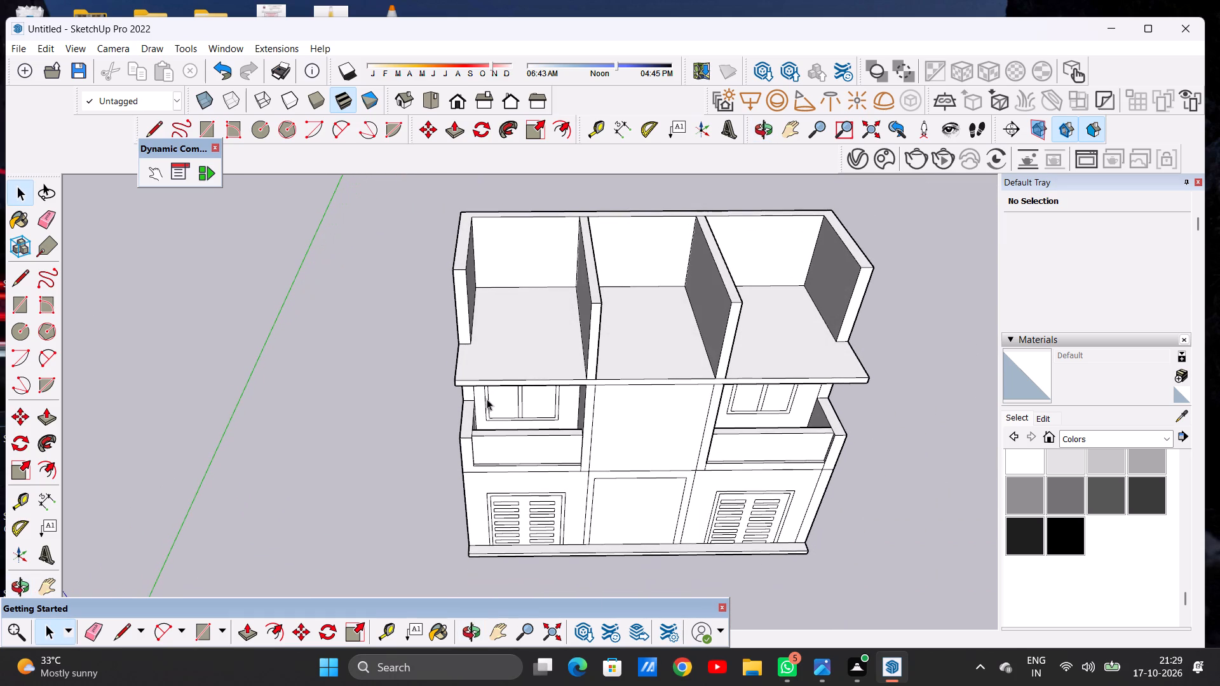
scroll(484, 339, up, 3)
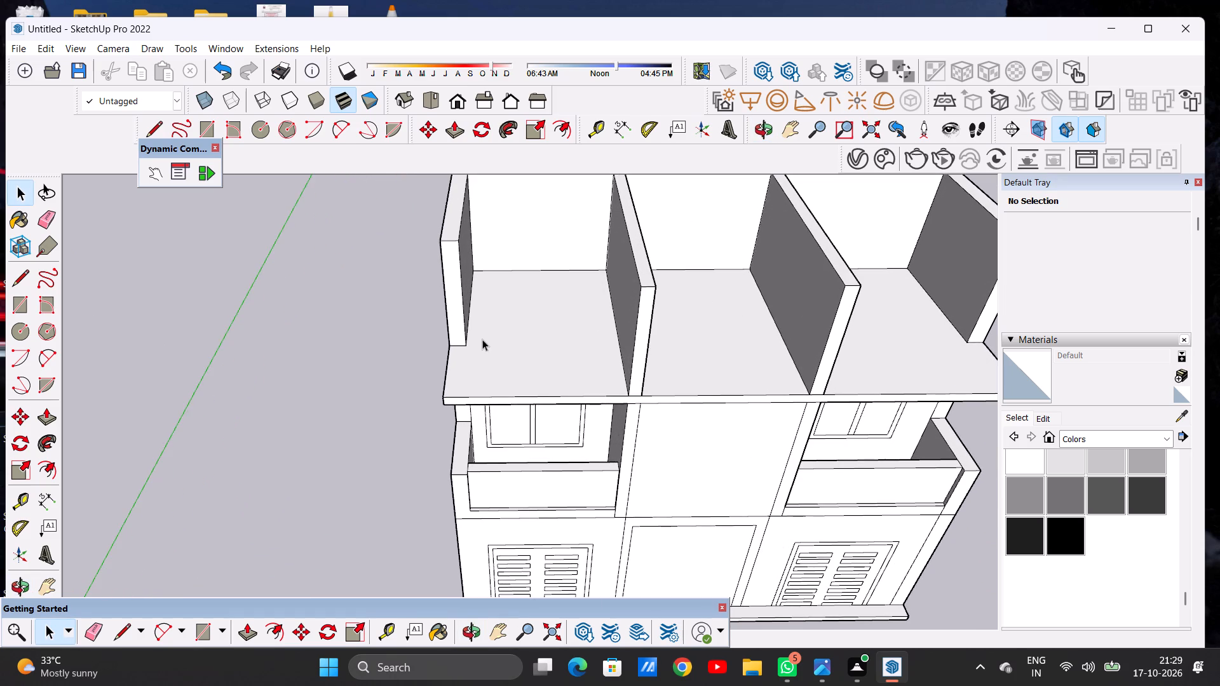
scroll(545, 305, down, 6)
Push/Pull the rear wall of all three upper bays forward to line up with the front edge of the outer walls.
middle_drag(627, 275, 391, 271)
scroll(598, 255, up, 4)
middle_drag(530, 306, 776, 260)
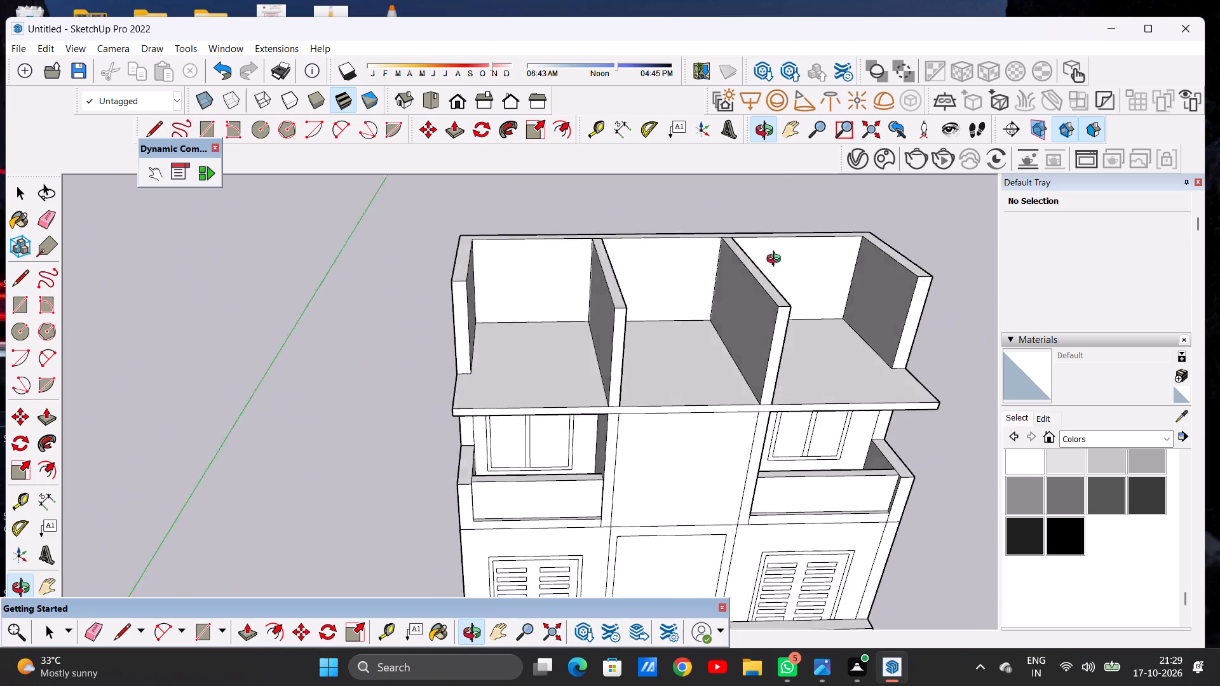
middle_drag(776, 260, 521, 342)
scroll(602, 286, up, 4)
key(p)
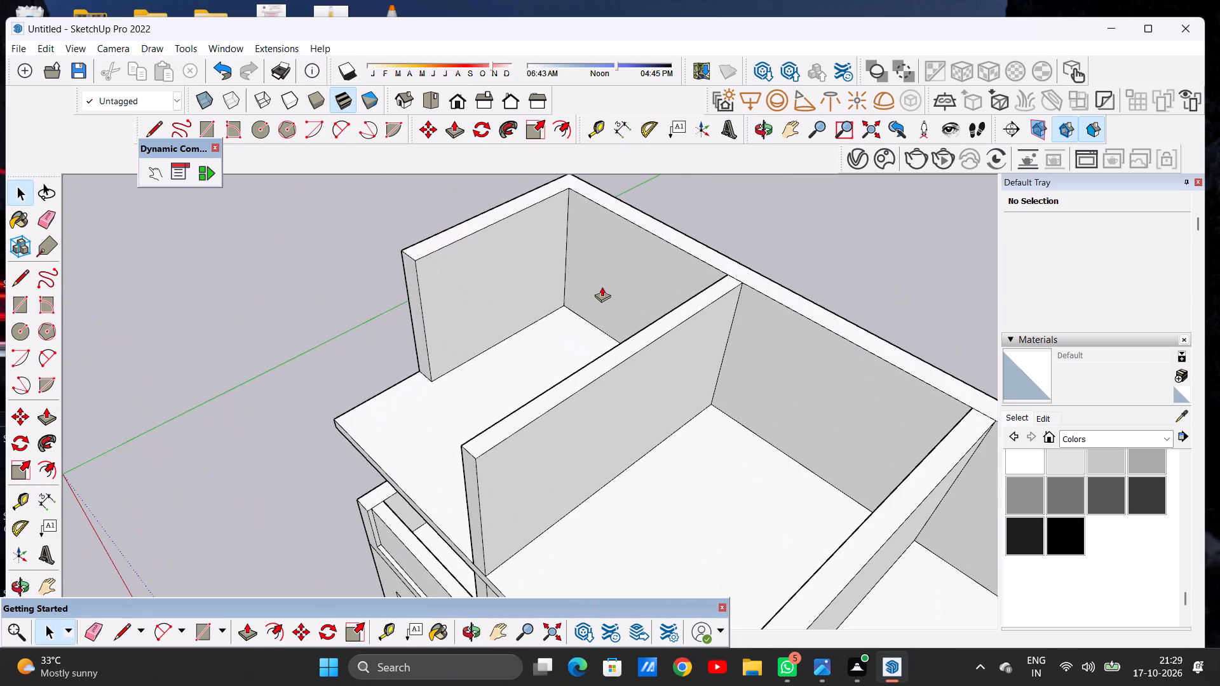
click(651, 278)
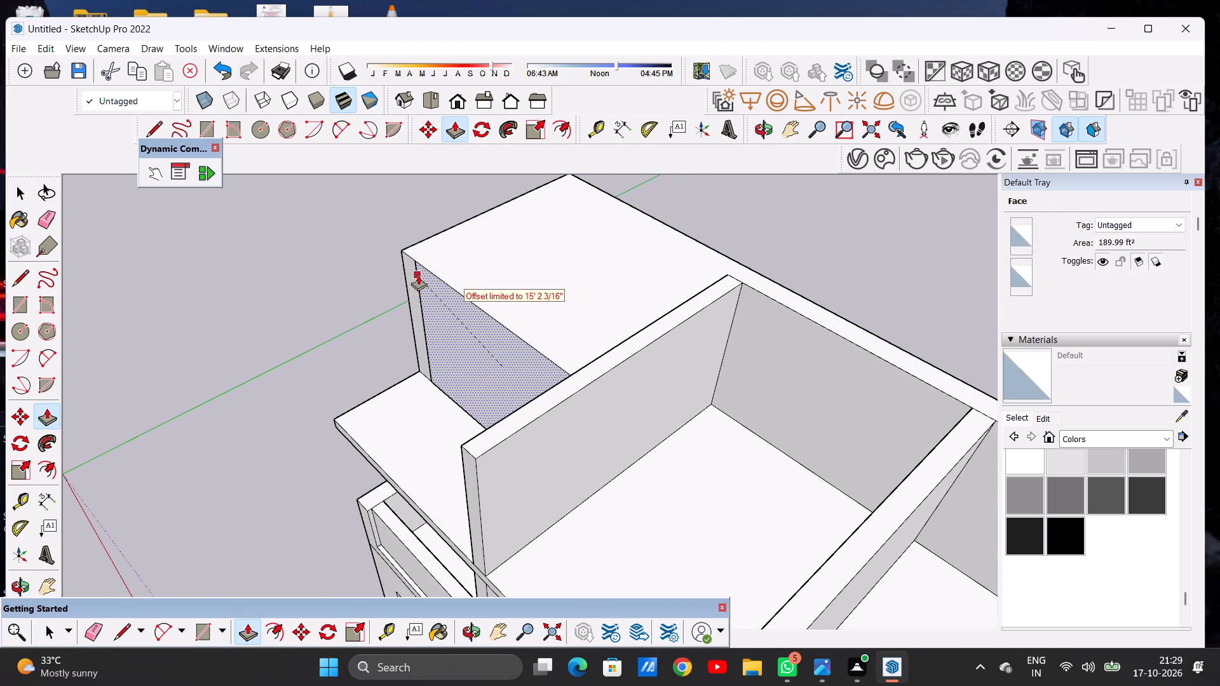
click(416, 264)
click(771, 318)
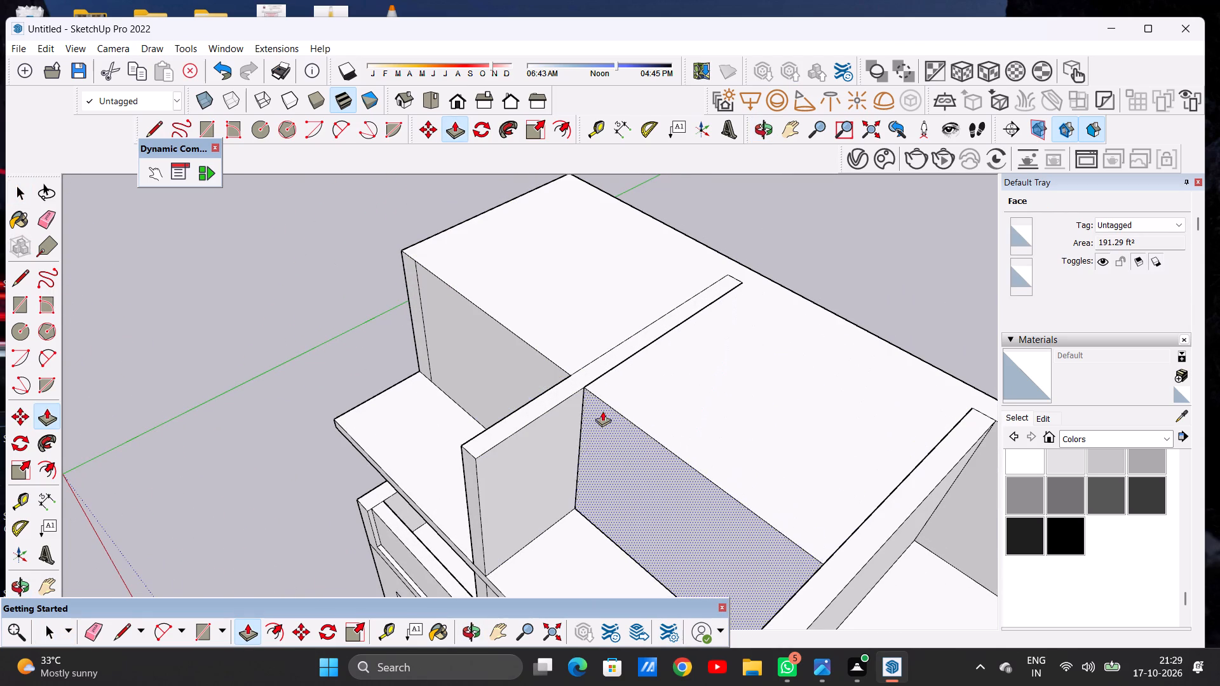
click(565, 376)
scroll(666, 317, down, 13)
scroll(783, 354, up, 6)
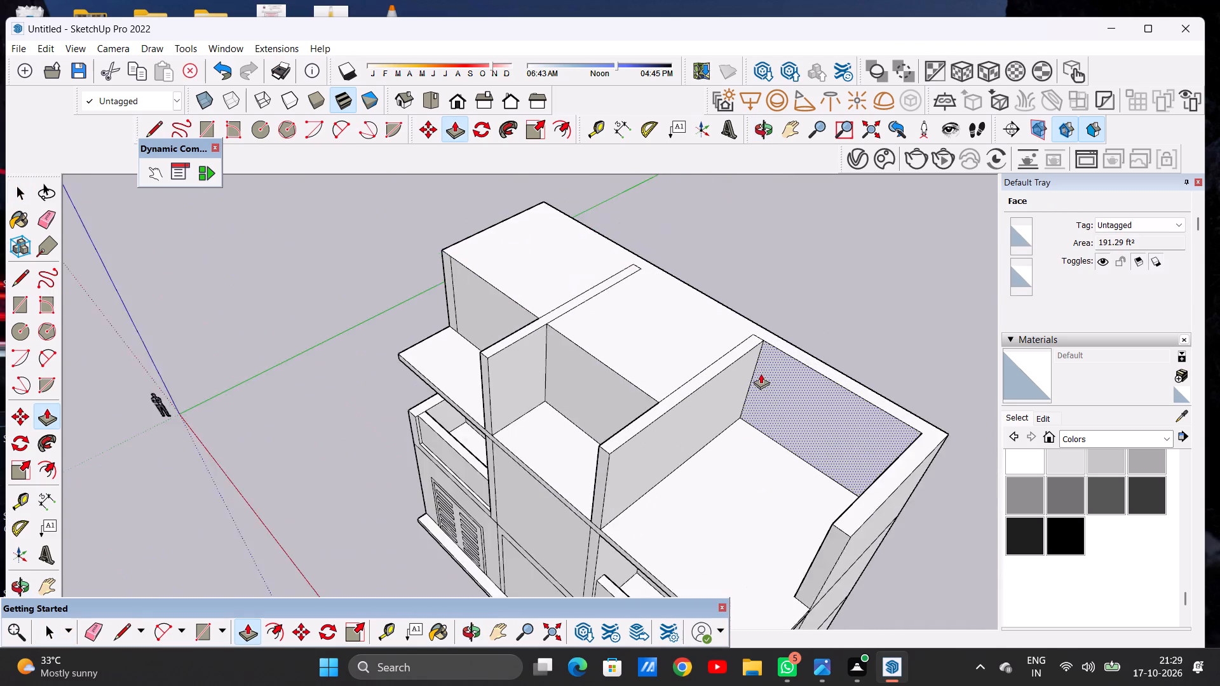
scroll(761, 373, up, 4)
click(779, 354)
click(593, 424)
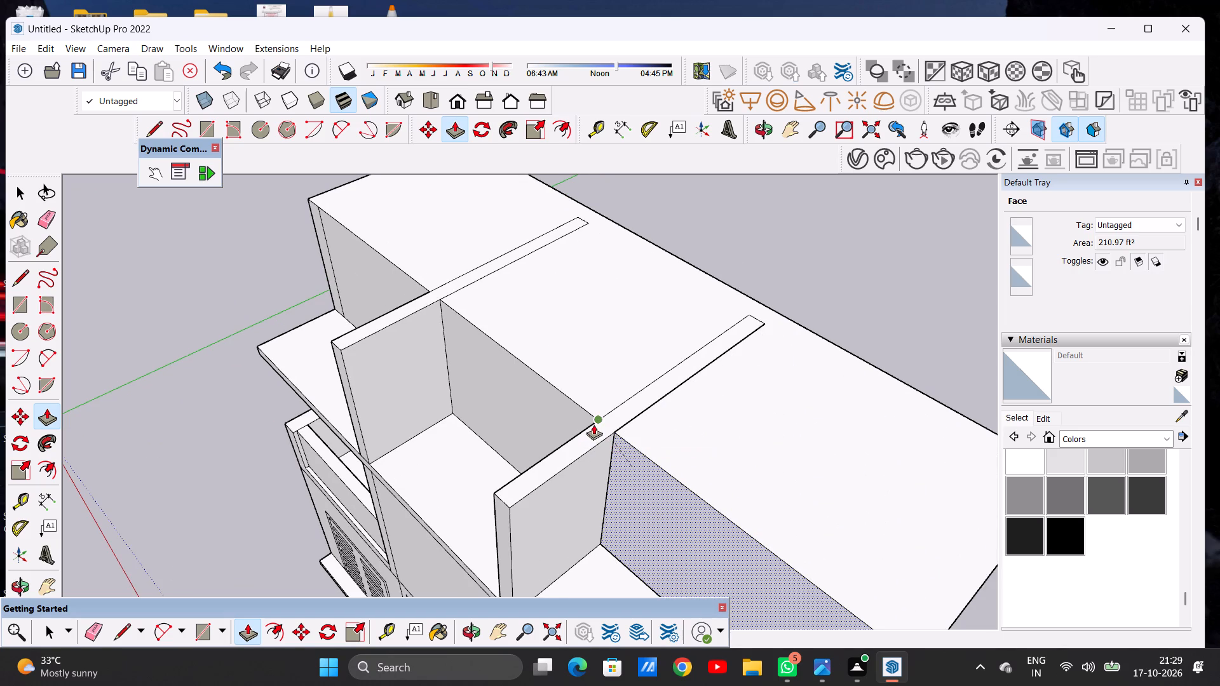
key(space)
Examine the filled upper bays, projecting partitions and slab overhang from the front, the sides and above.
scroll(603, 397, down, 10)
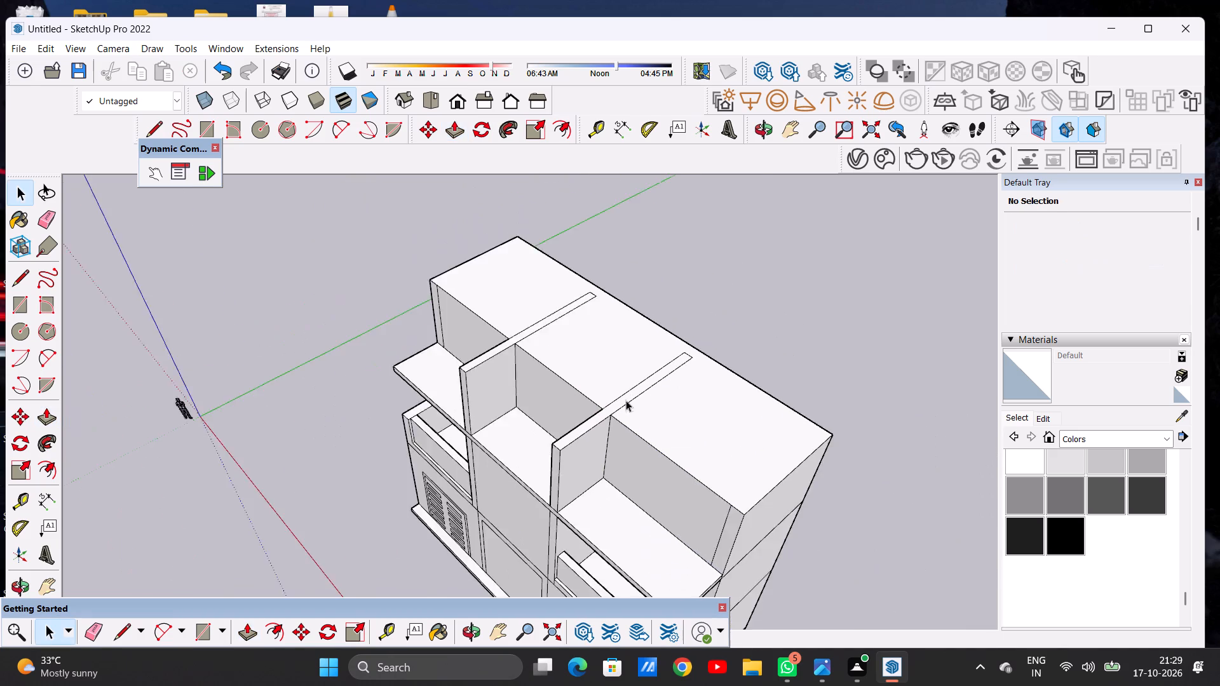
scroll(626, 400, down, 2)
middle_drag(557, 411, 792, 297)
scroll(480, 379, up, 5)
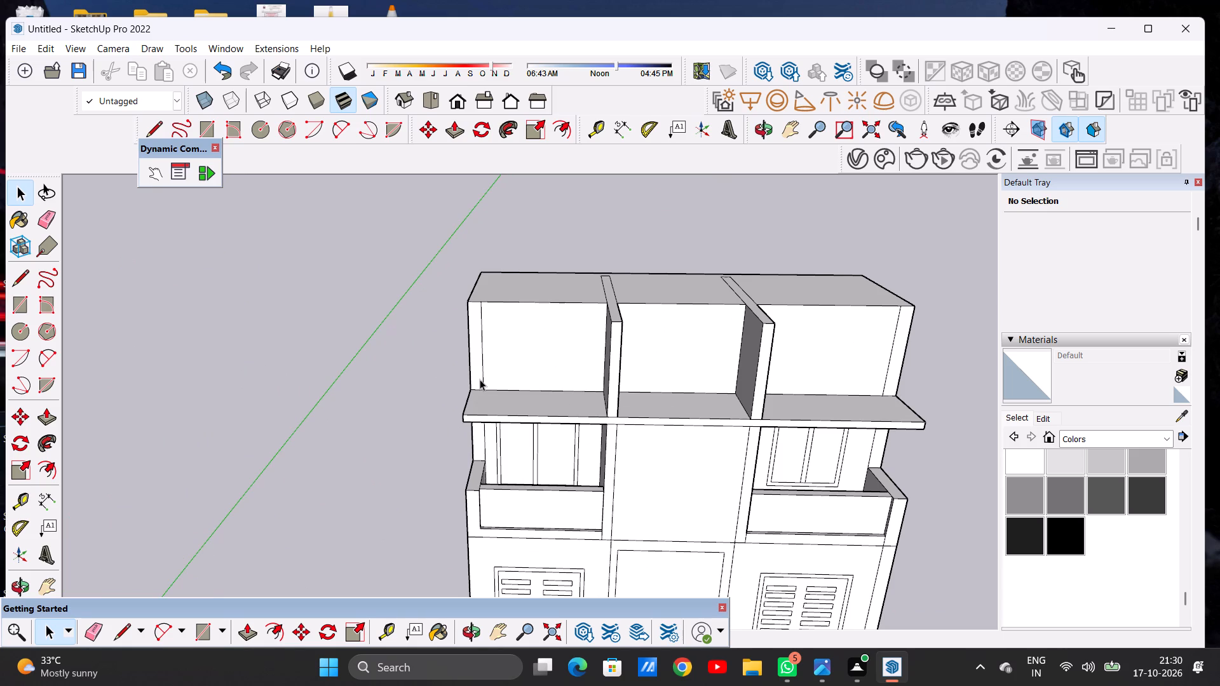
scroll(482, 383, down, 5)
scroll(518, 378, up, 6)
middle_drag(597, 427, 597, 383)
scroll(561, 382, up, 3)
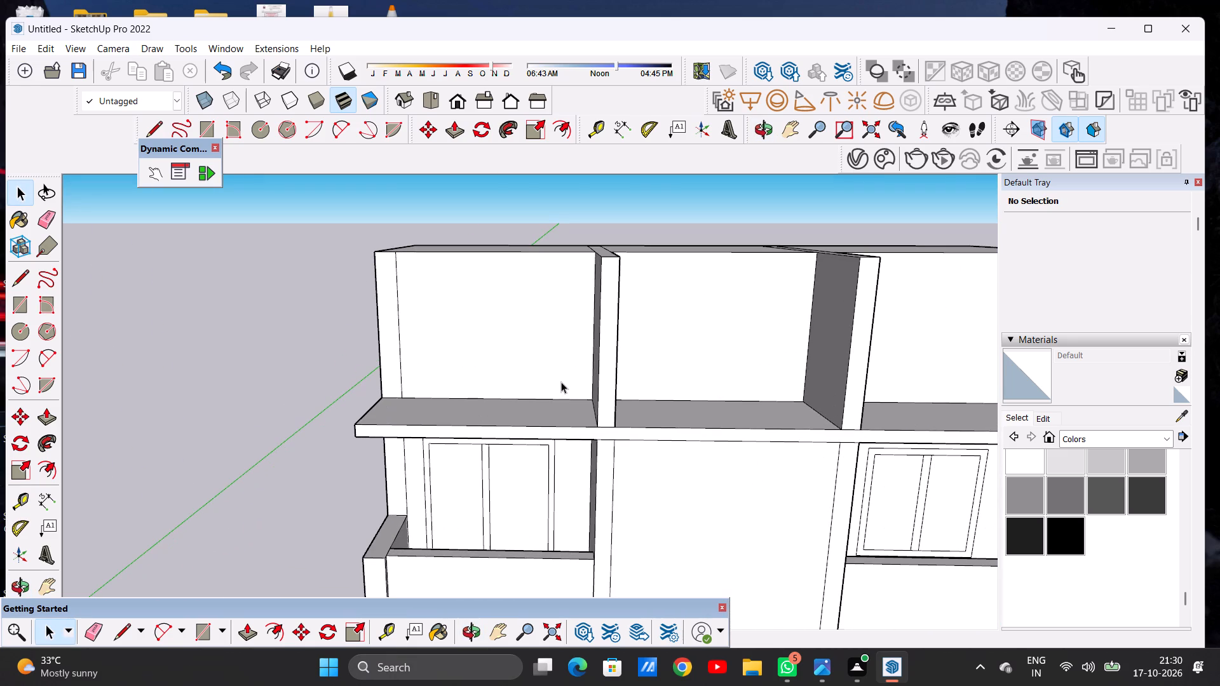
scroll(552, 373, down, 11)
scroll(559, 393, up, 5)
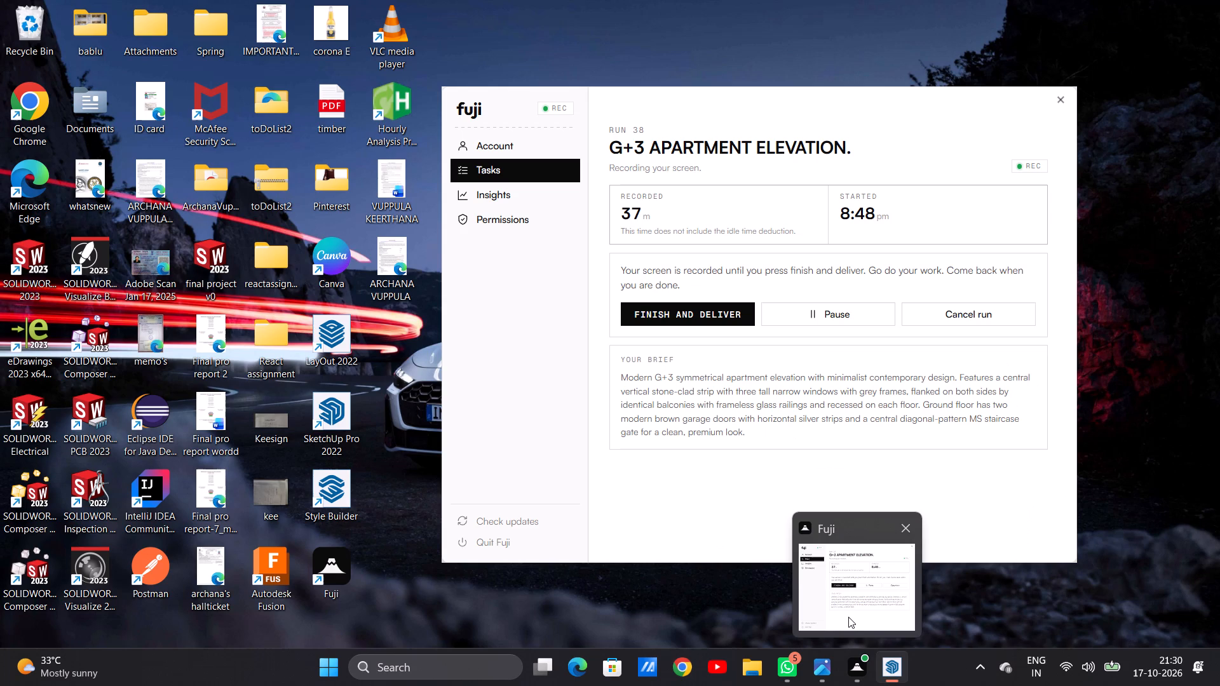
click(857, 594)
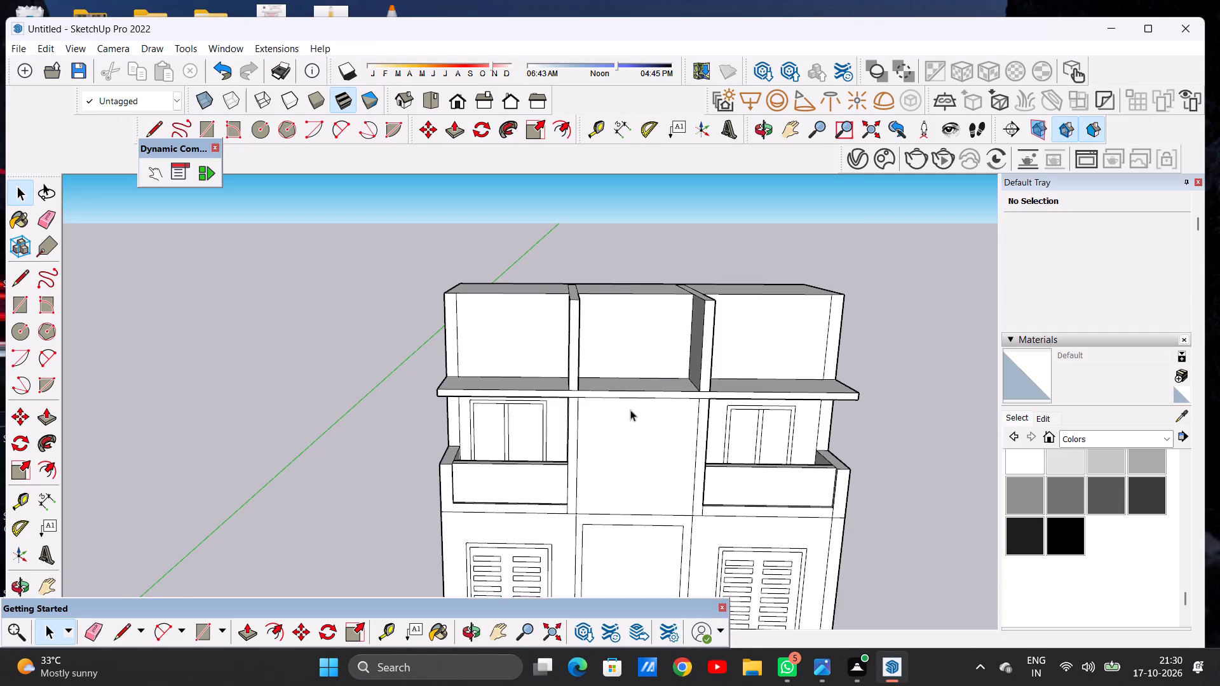
scroll(597, 372, down, 6)
scroll(630, 457, up, 6)
middle_drag(504, 315, 661, 452)
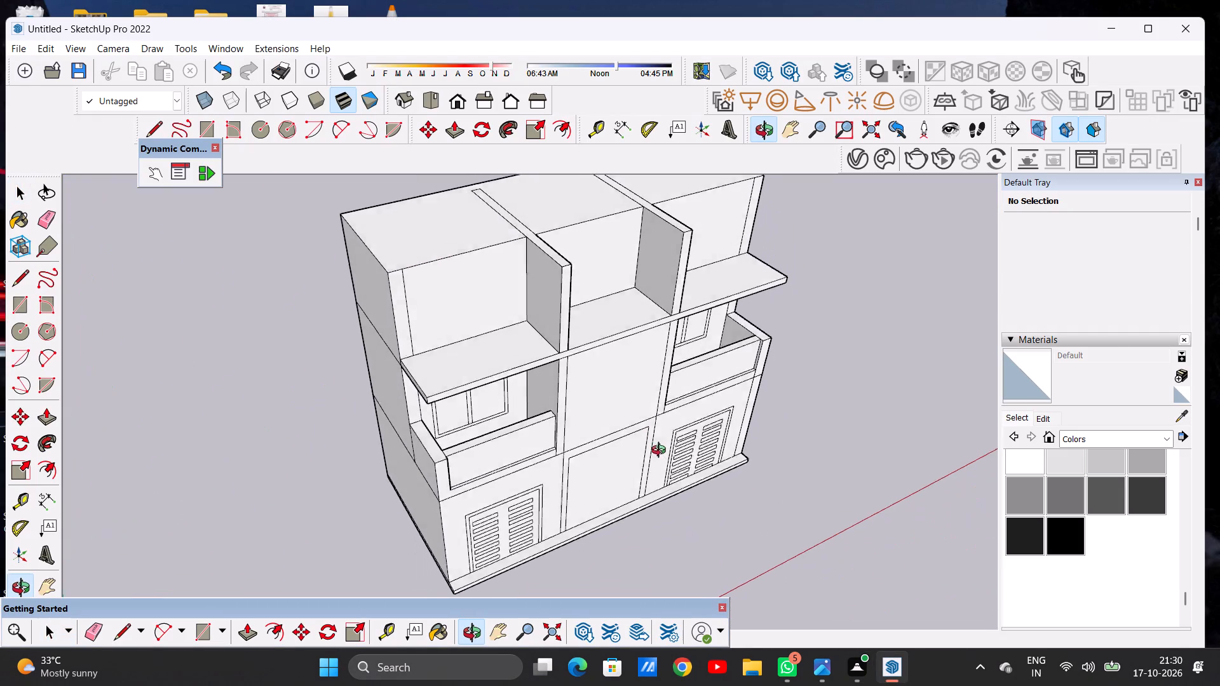
middle_drag(661, 452, 661, 461)
scroll(552, 409, down, 2)
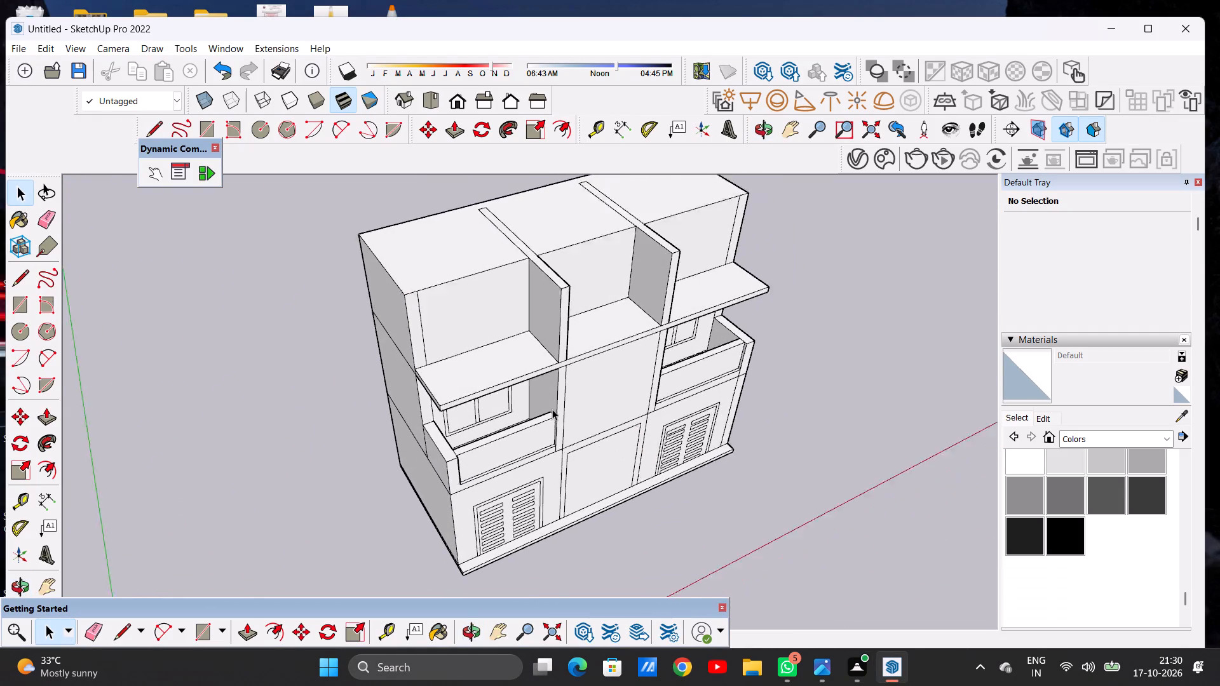
scroll(552, 409, down, 3)
middle_drag(630, 396, 421, 357)
scroll(450, 330, up, 6)
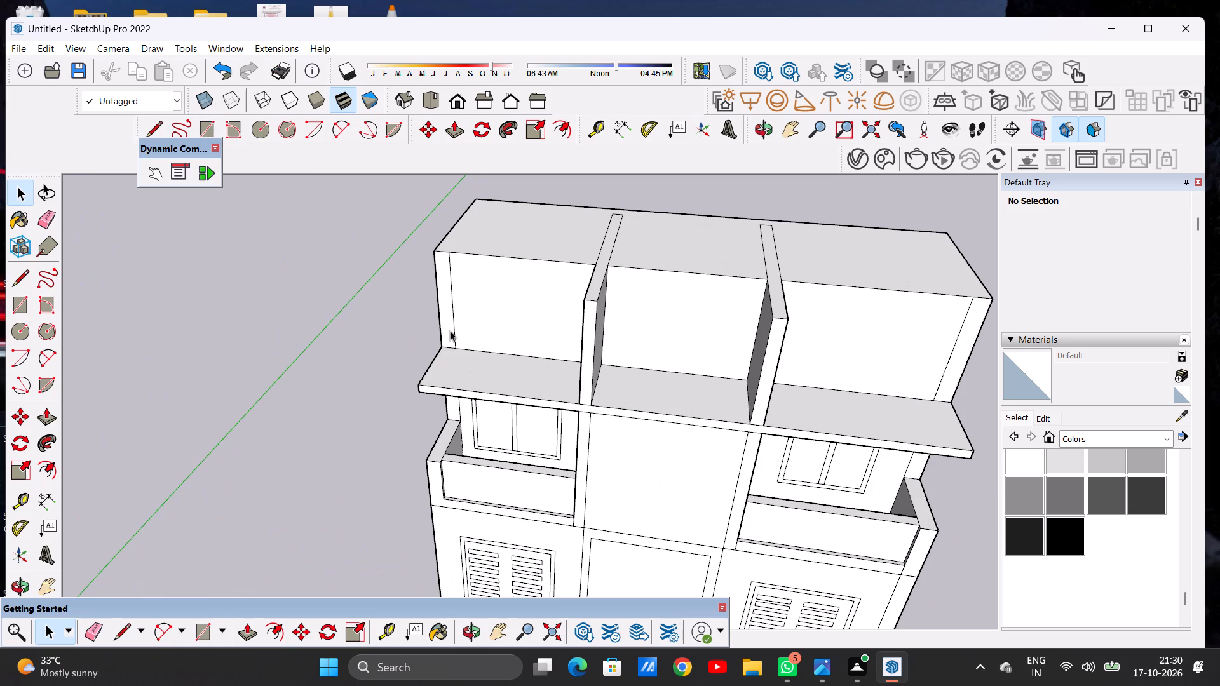
Draw two connected lines on the left bay's slab, from the wall inset corner forward, along the front edge to the partition.
scroll(463, 334, down, 5)
scroll(463, 347, up, 5)
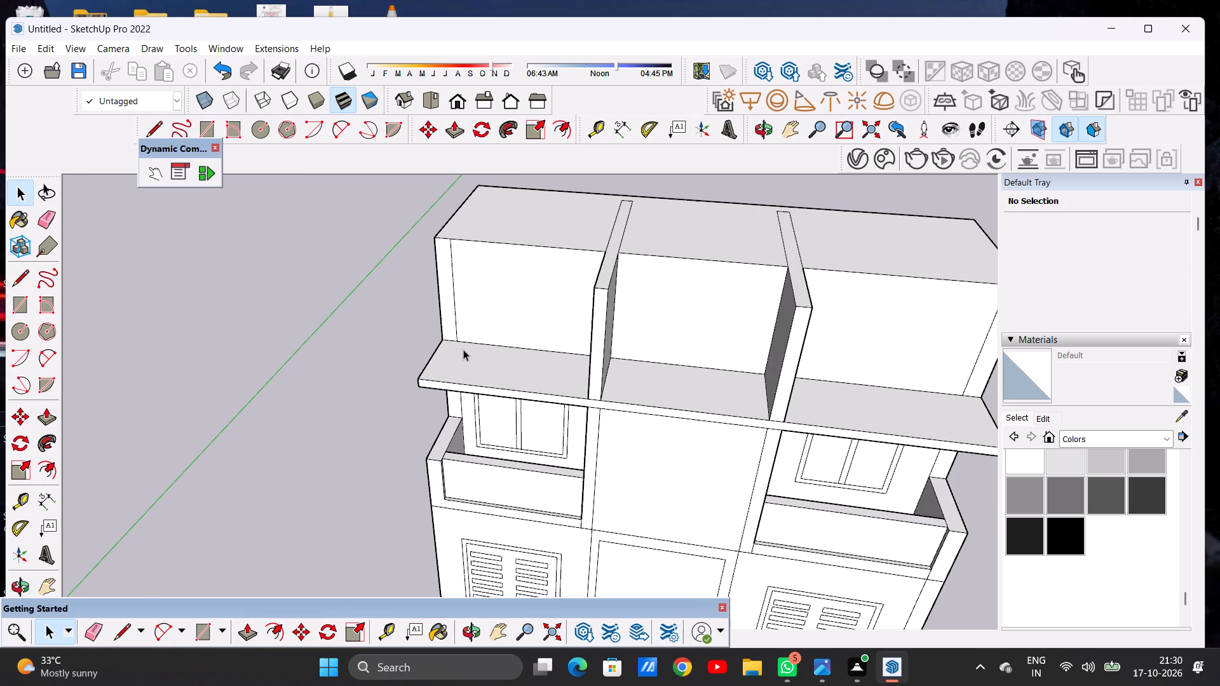
key(l)
scroll(465, 365, up, 4)
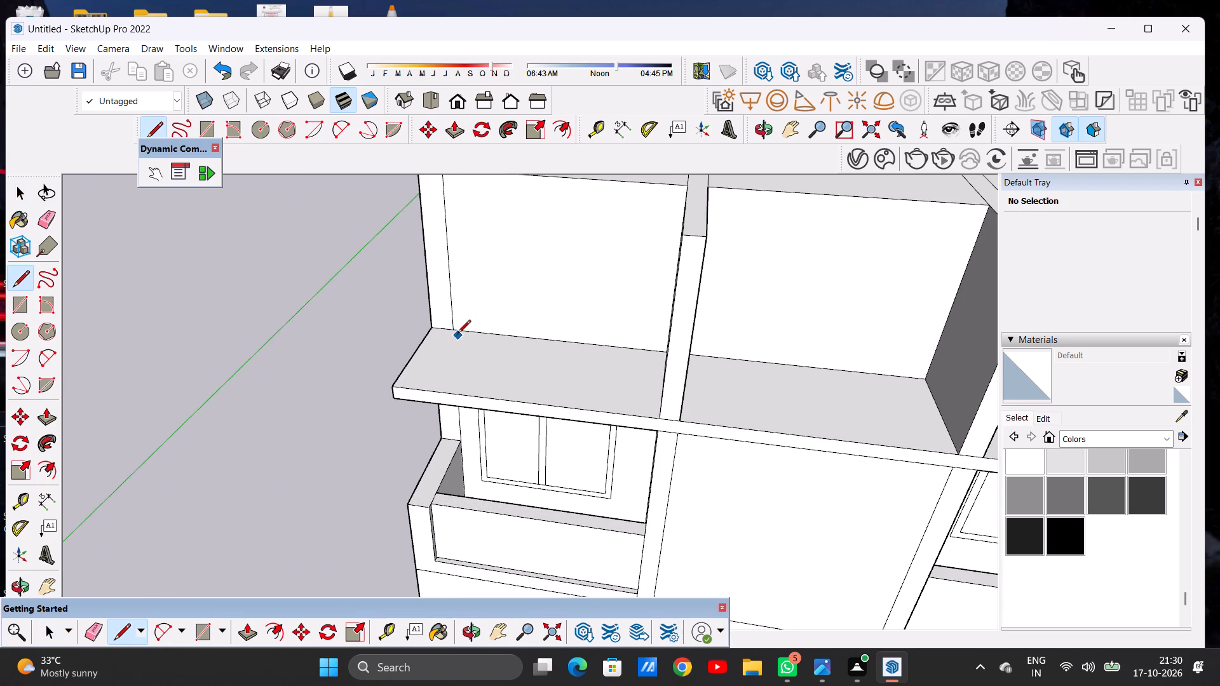
click(457, 333)
scroll(444, 393, up, 7)
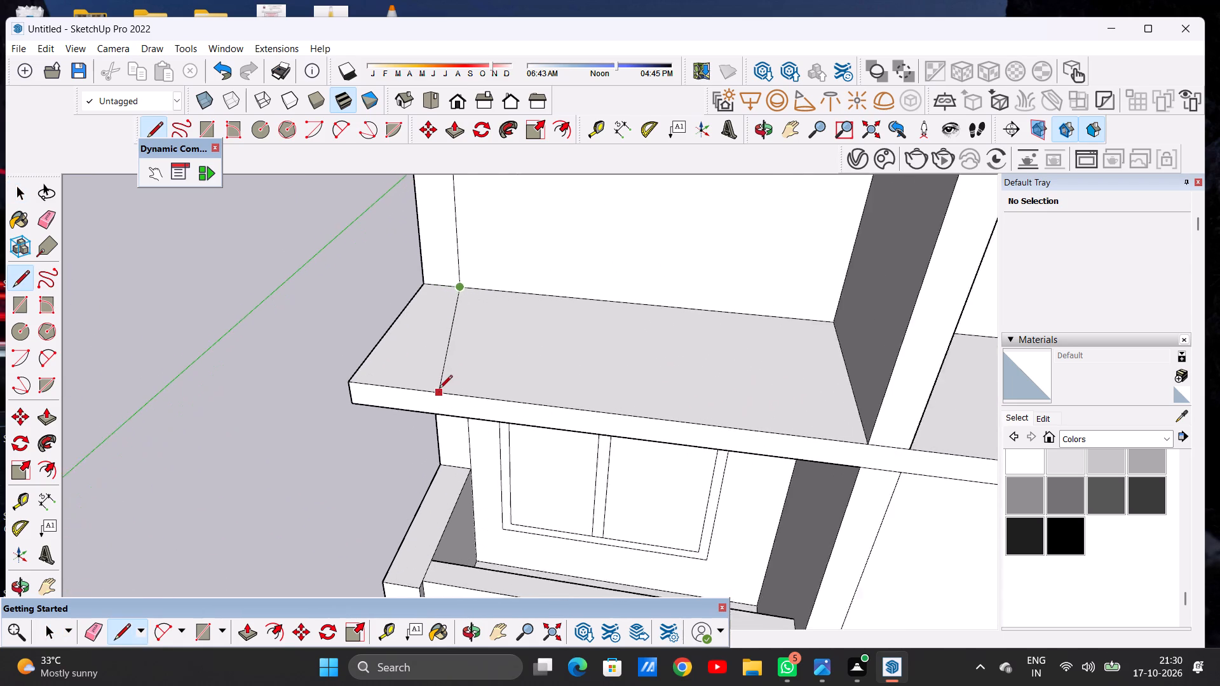
scroll(439, 389, up, 2)
click(393, 369)
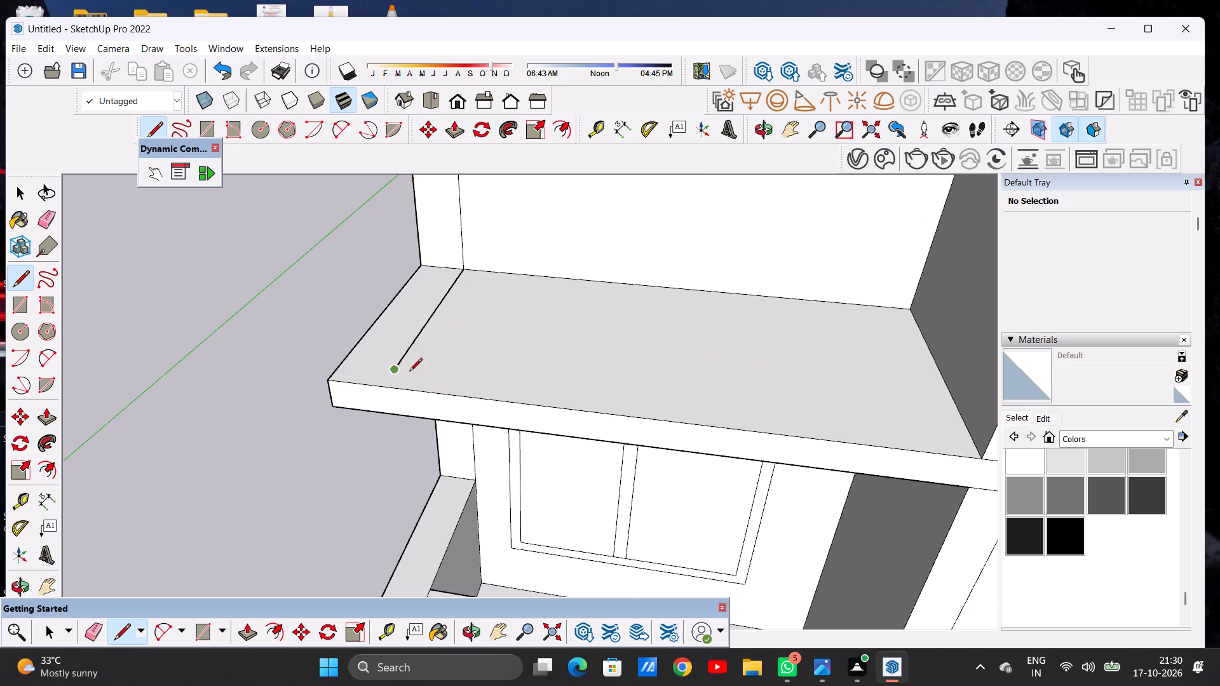
scroll(792, 415, down, 6)
scroll(909, 414, up, 1)
scroll(911, 414, down, 1)
scroll(911, 414, up, 6)
click(889, 434)
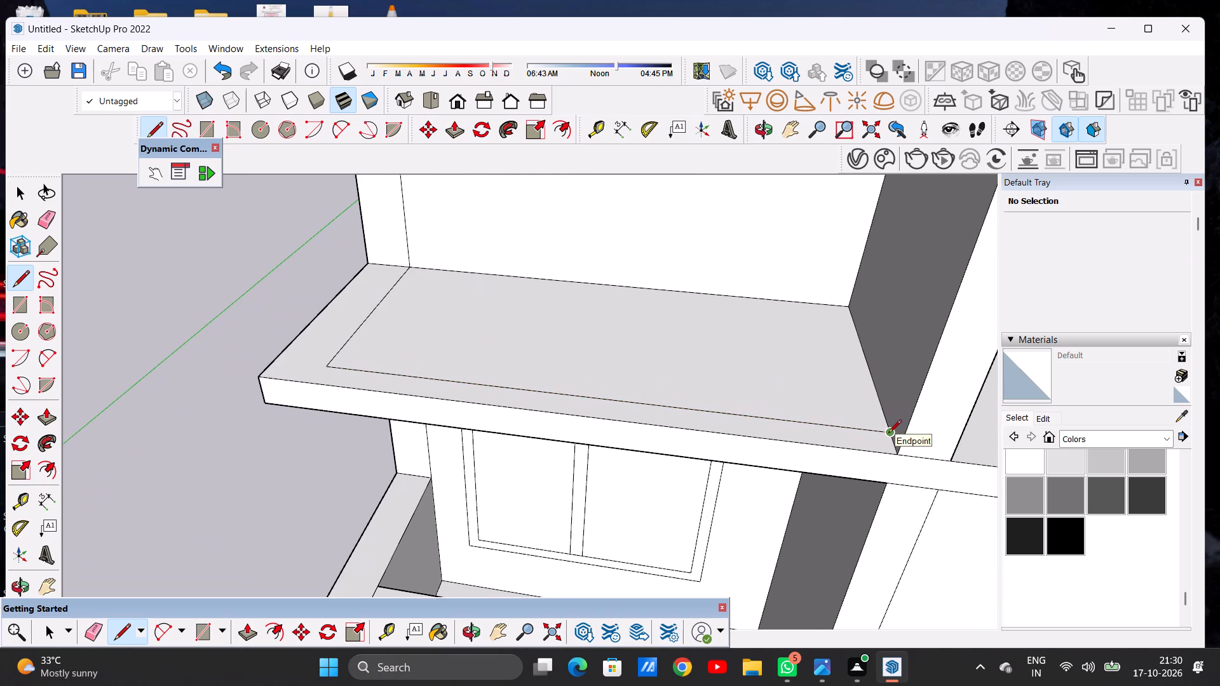
key(space)
Examine the slab outline and the upper bays from above and from the front.
scroll(384, 361, down, 7)
middle_drag(383, 354, 454, 408)
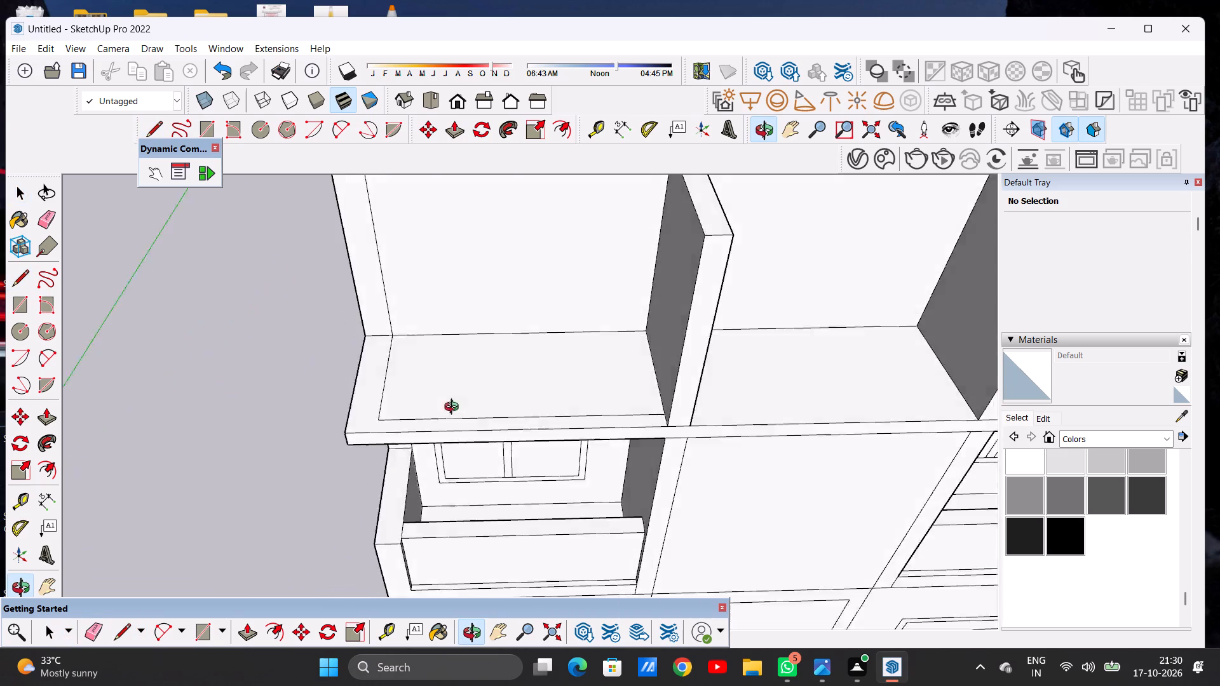
middle_drag(454, 408, 473, 476)
scroll(518, 417, down, 5)
middle_drag(538, 433, 488, 428)
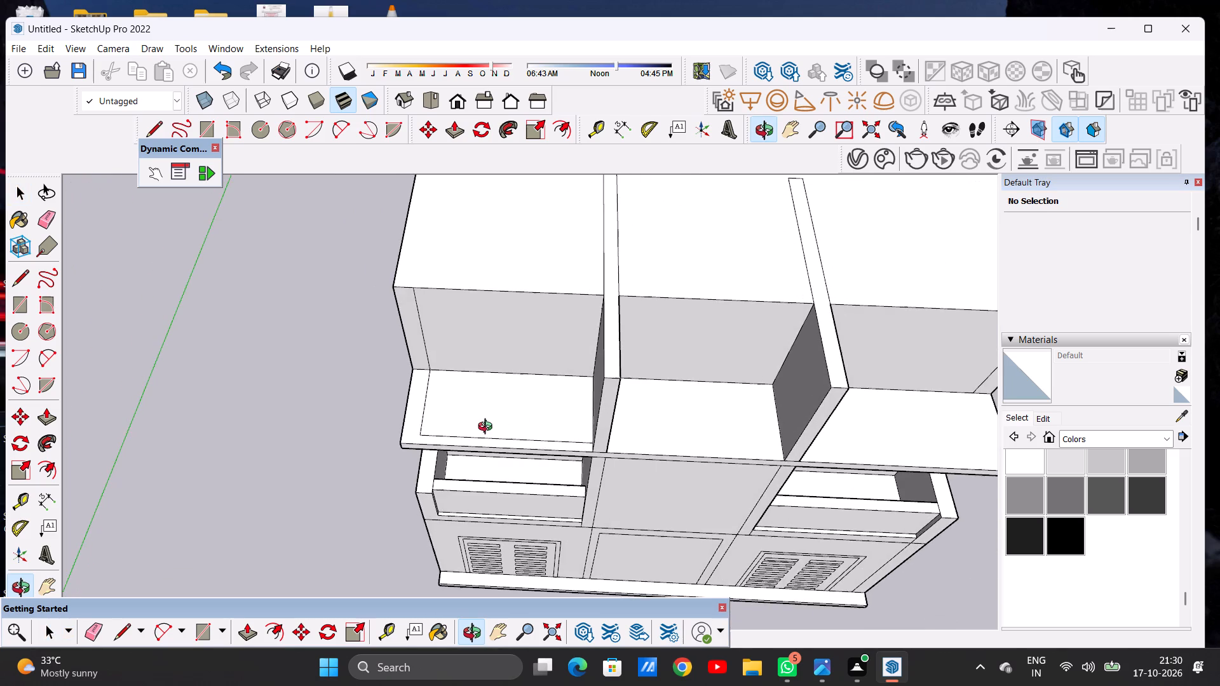
middle_drag(488, 428, 495, 439)
middle_drag(495, 414, 496, 262)
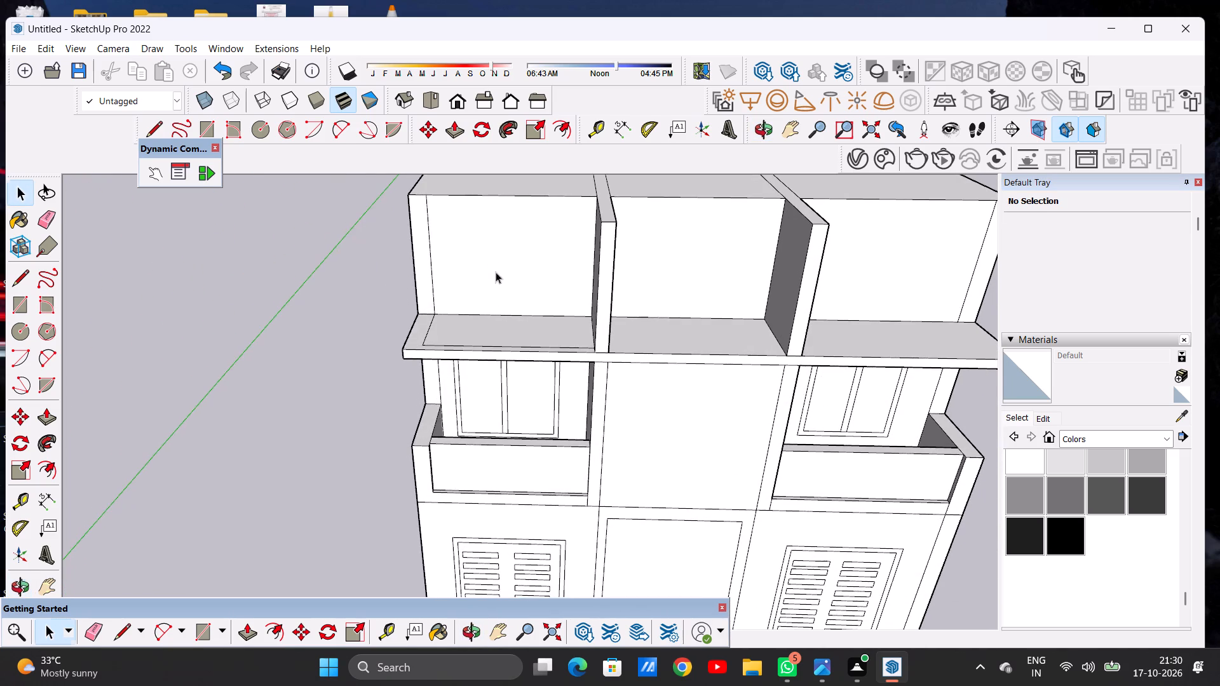
scroll(487, 356, down, 6)
scroll(505, 309, up, 5)
middle_drag(529, 332, 536, 224)
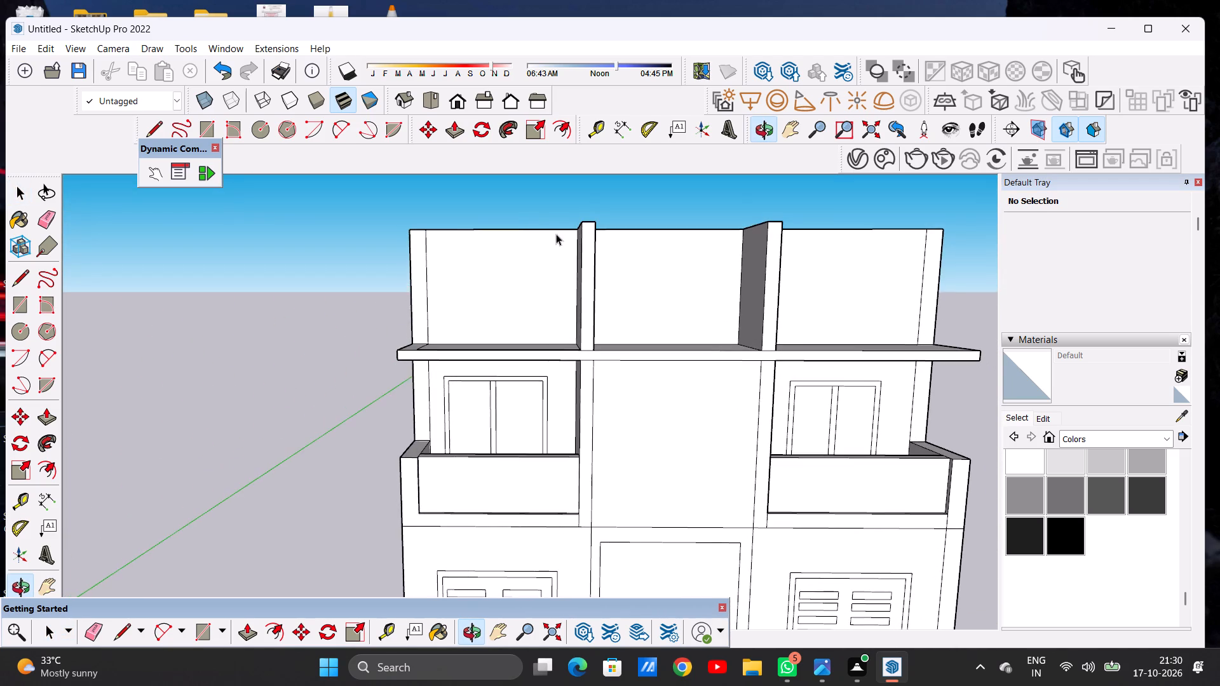
Draw a window rectangle of about 91 sq ft on the upper left bay's wall, above the window below.
scroll(639, 271, up, 2)
scroll(639, 271, down, 1)
scroll(639, 271, up, 1)
scroll(552, 293, up, 1)
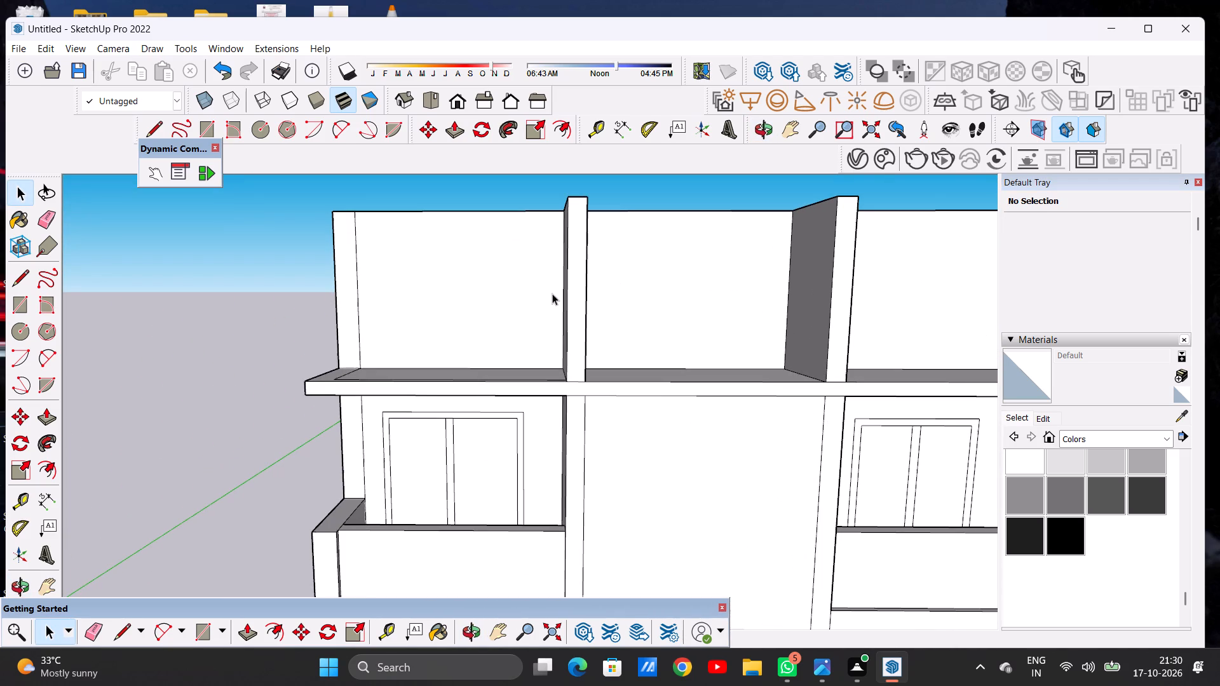
key(r)
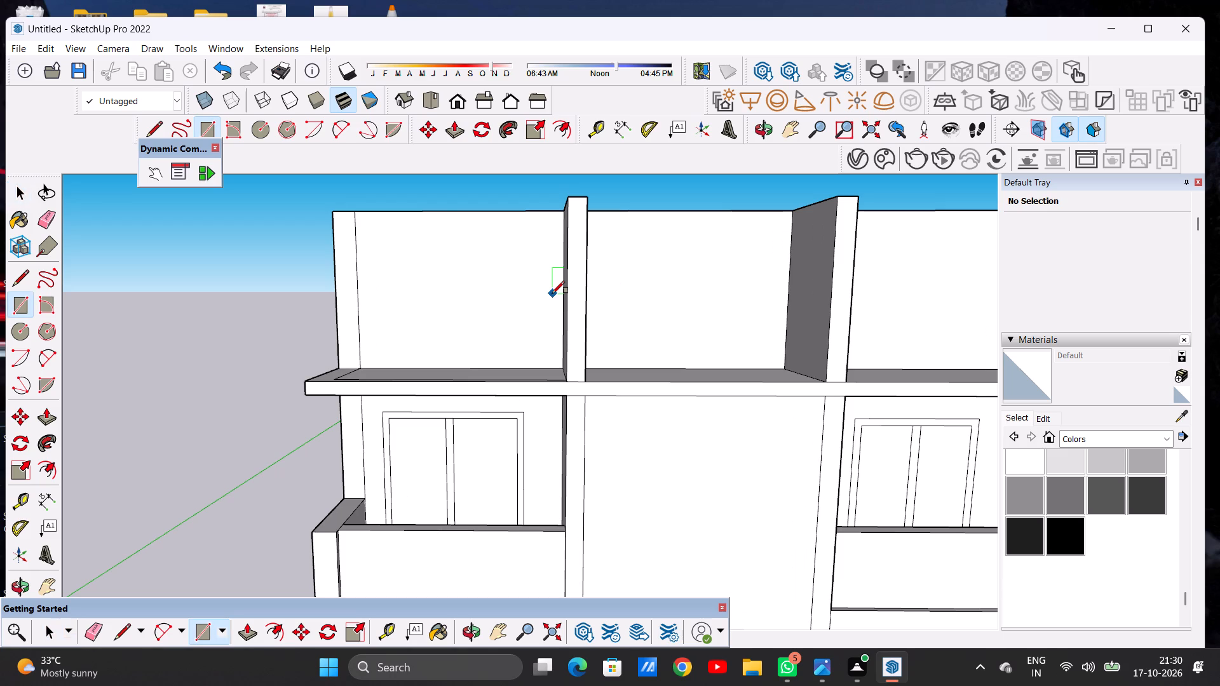
click(383, 237)
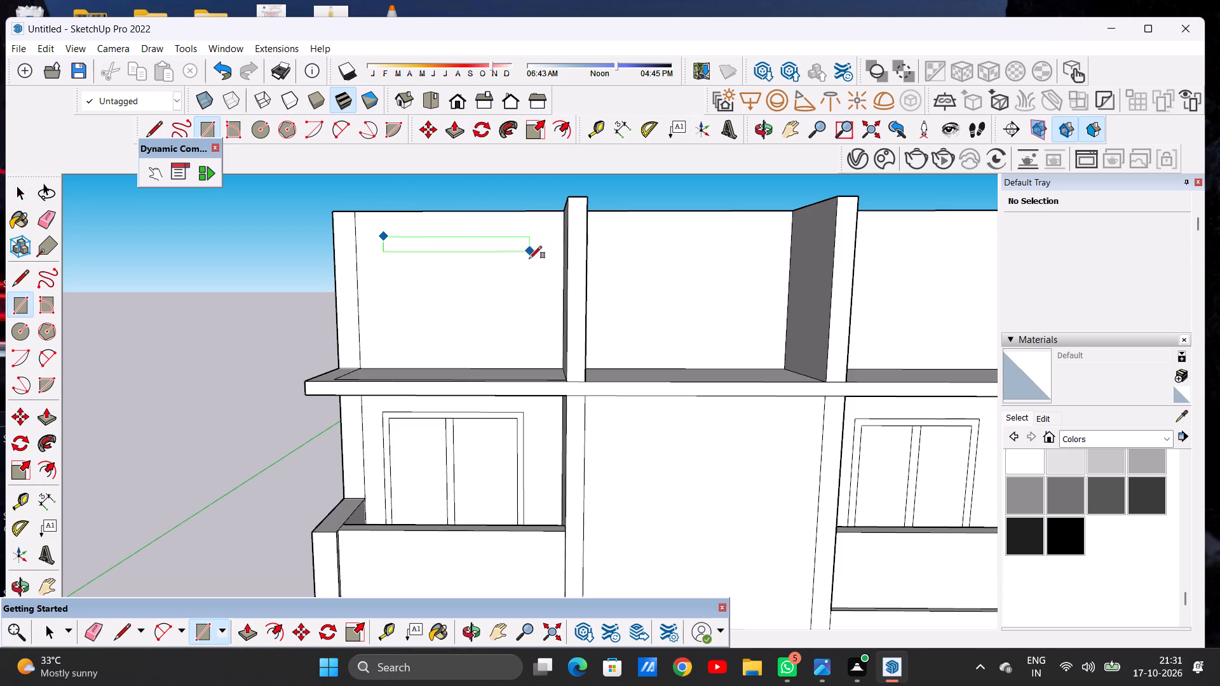
click(524, 349)
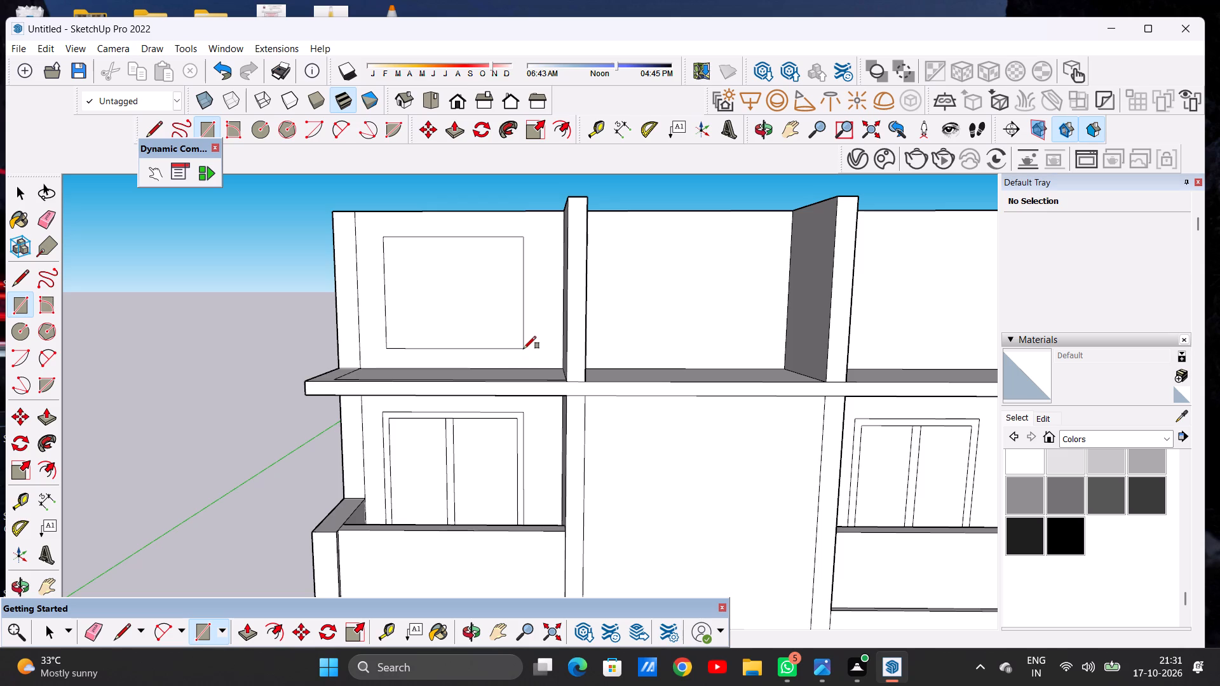
key(space)
Offset the upper left window rectangle slightly inward to form its frame.
text(OF)
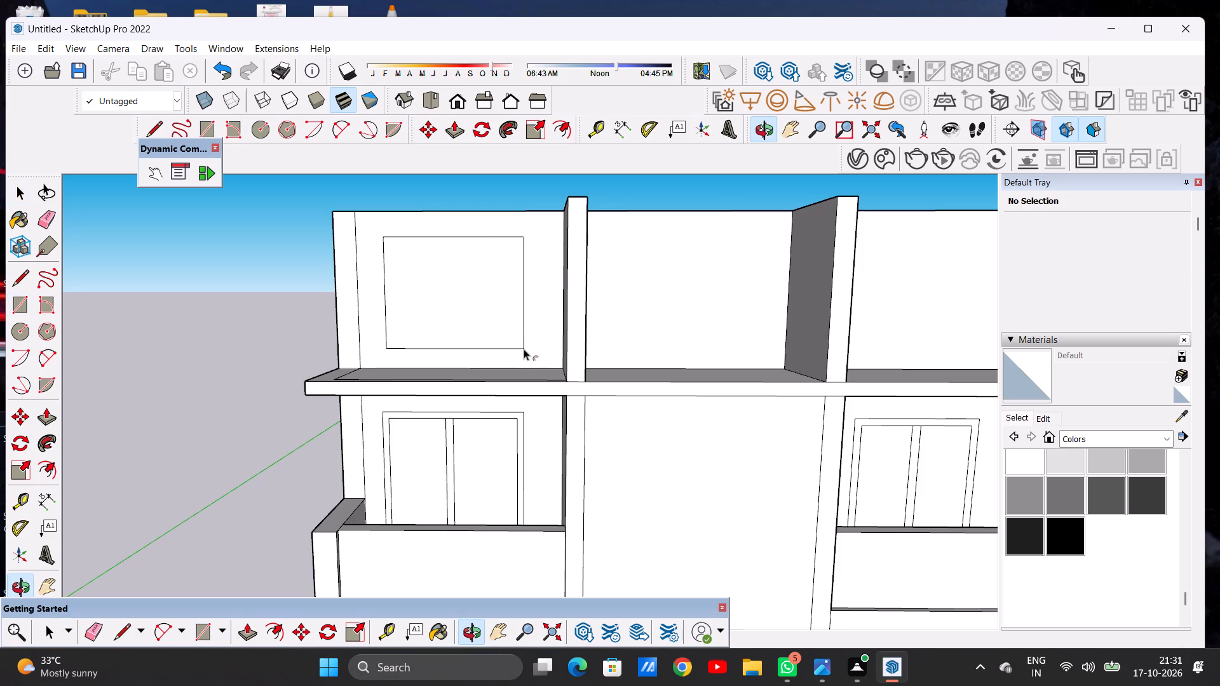
scroll(449, 327, up, 5)
click(447, 343)
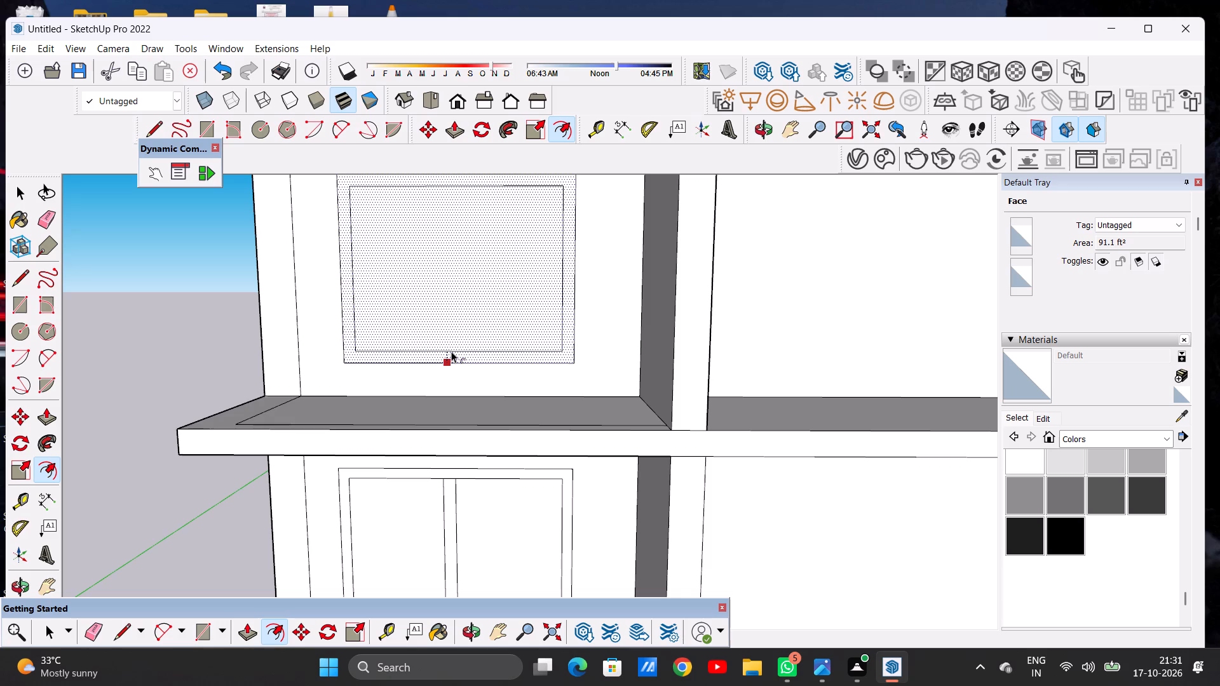
click(451, 351)
key(space)
Draw two closely spaced vertical lines down the middle of the inner window rectangle, aligned with the mullion of the window below.
text(L)
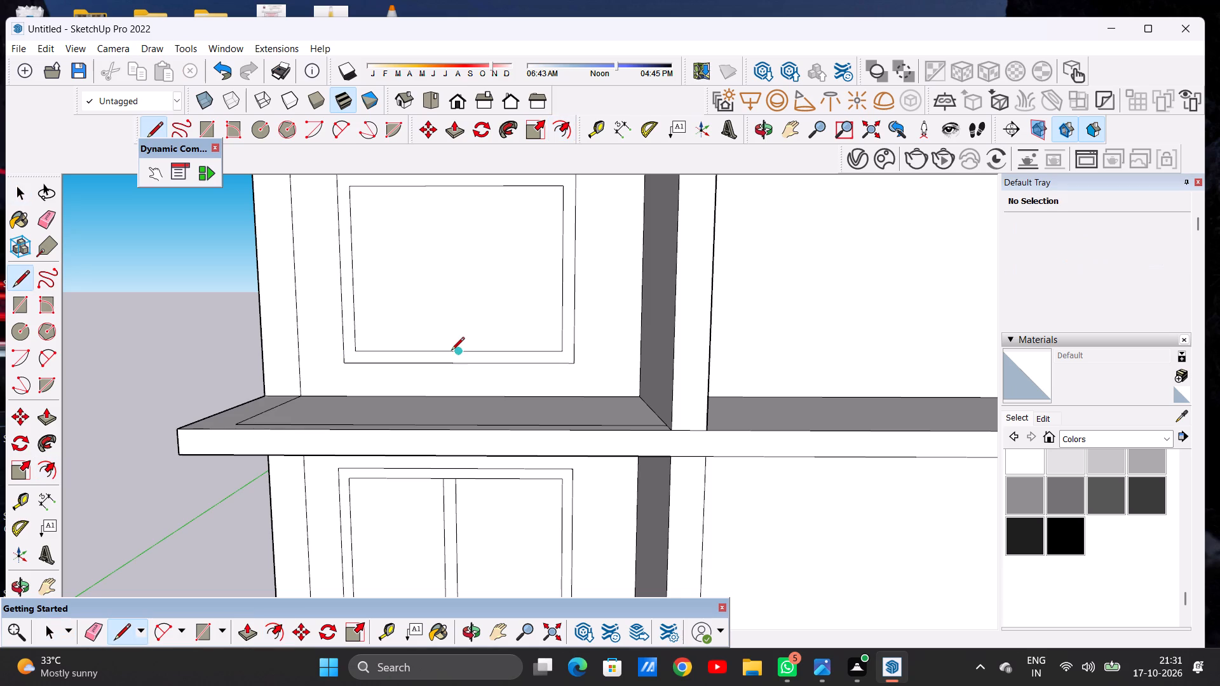
scroll(396, 342, down, 5)
scroll(416, 346, up, 4)
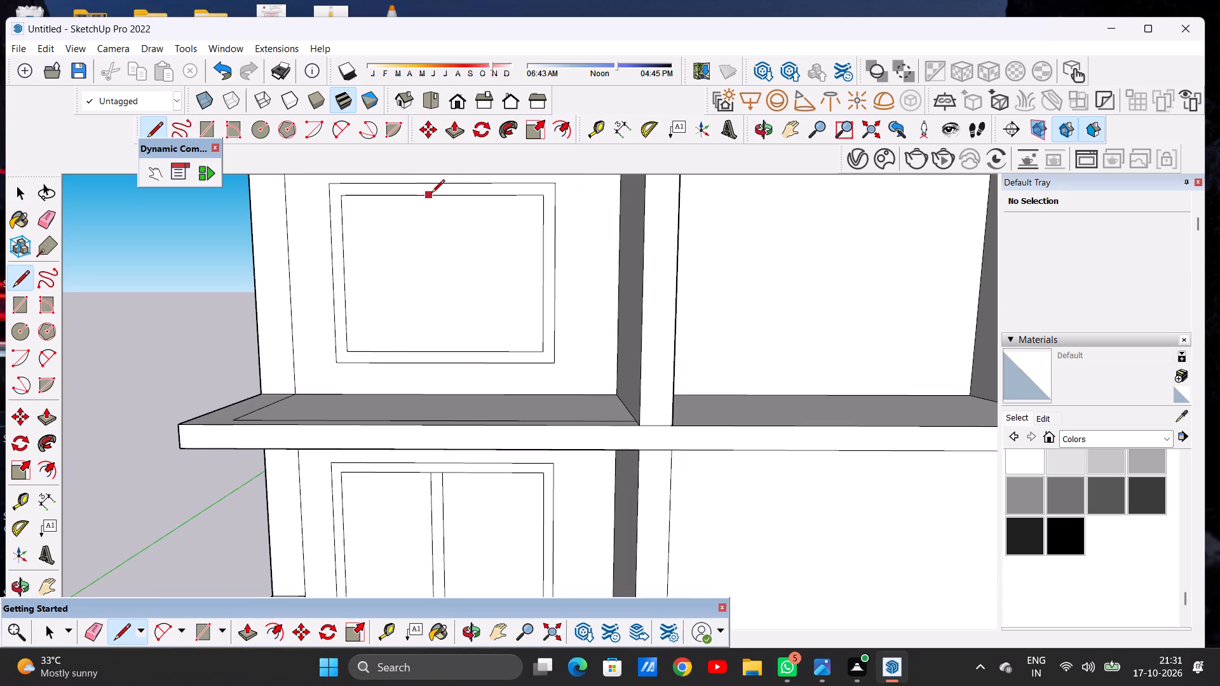
click(431, 196)
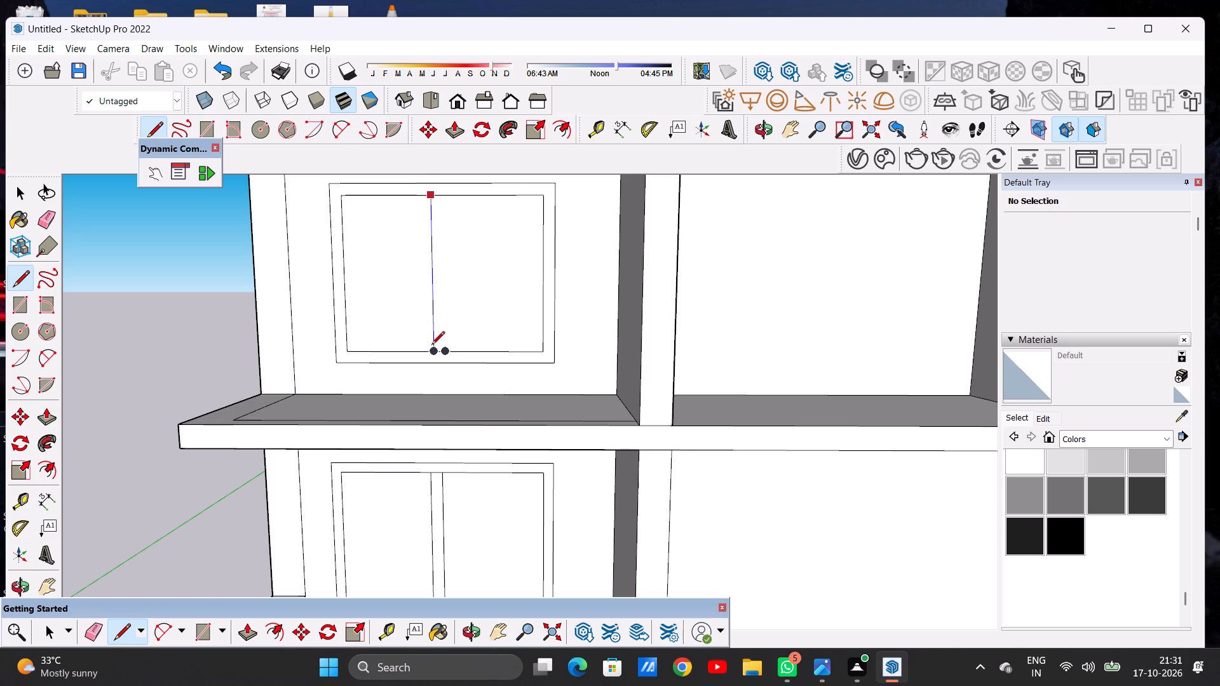
click(431, 346)
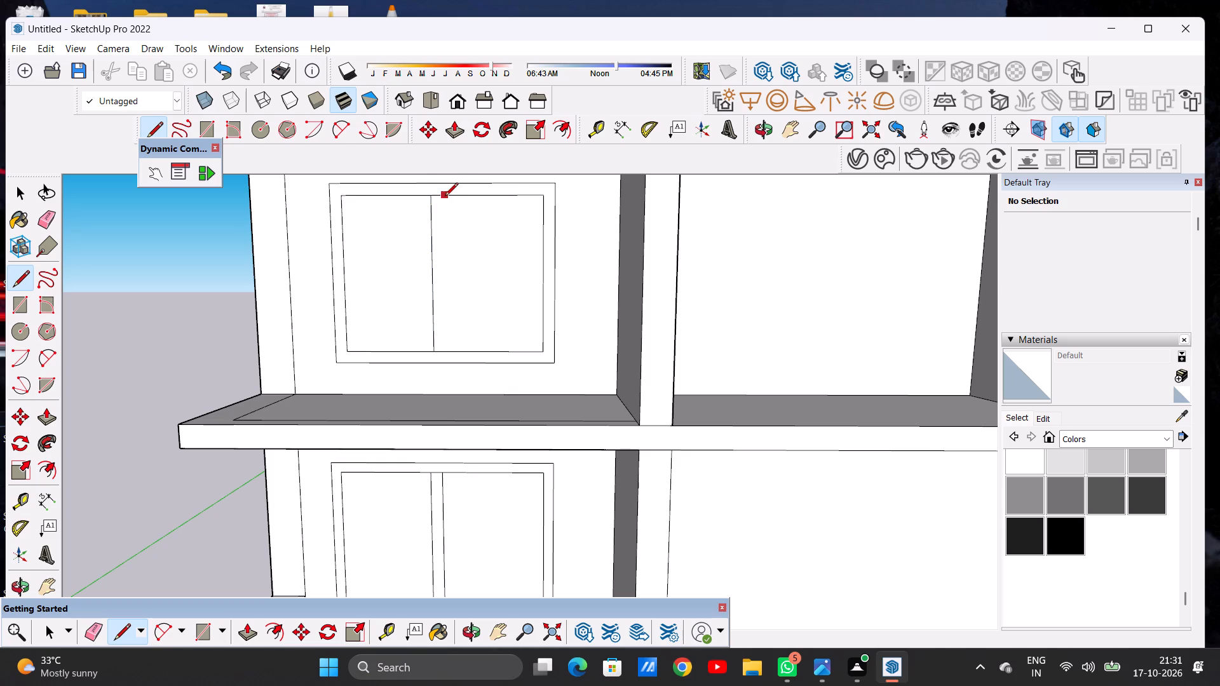
click(445, 197)
click(445, 348)
key(space)
Examine the whole building, the new upper left window and the slab outline from the front and from above.
scroll(398, 342, down, 15)
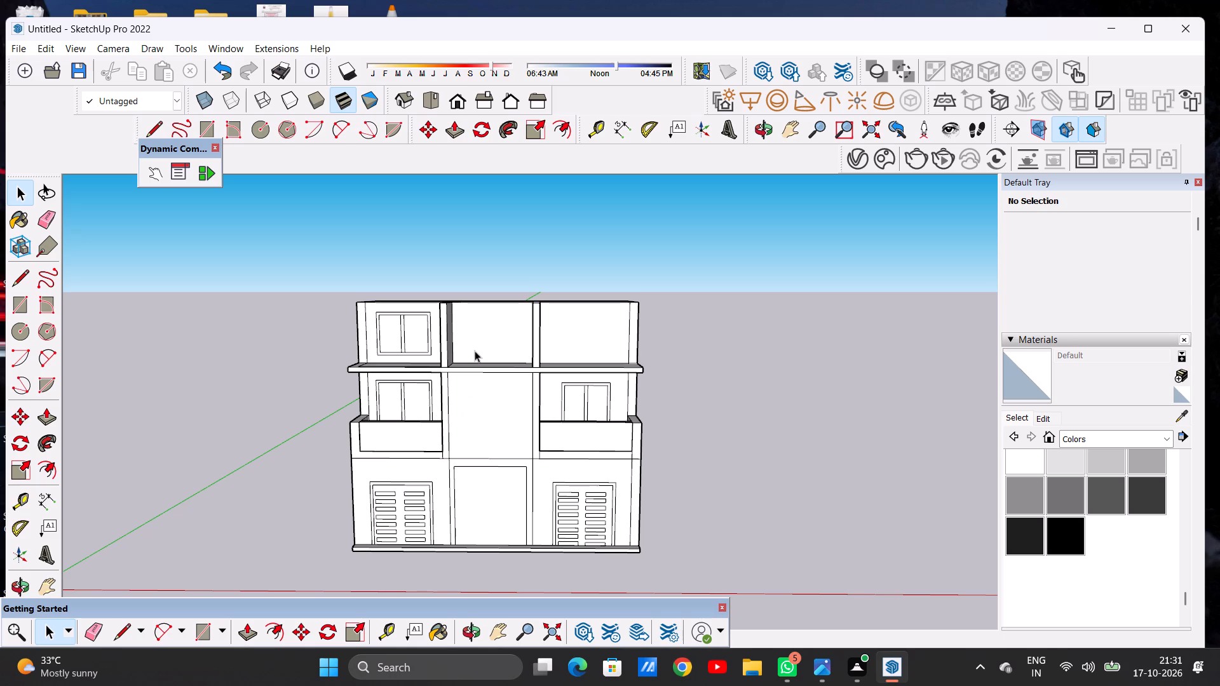
scroll(430, 330, down, 4)
middle_drag(405, 332, 524, 464)
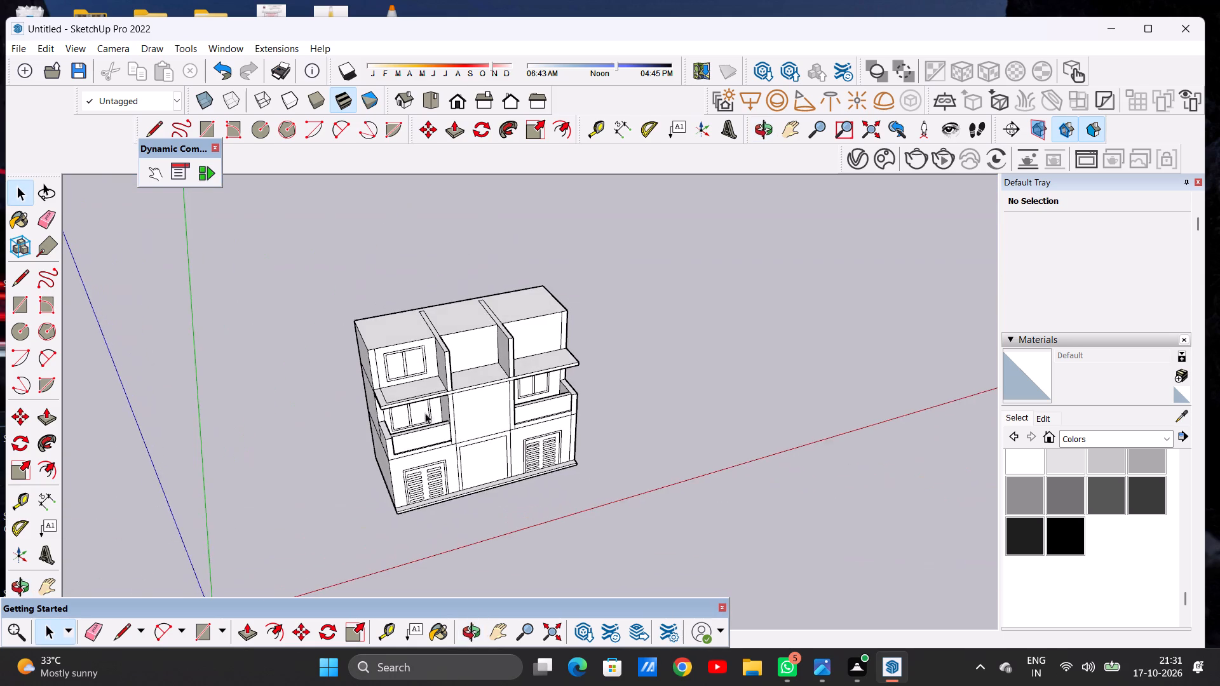
scroll(435, 399, up, 7)
middle_drag(406, 393, 392, 414)
scroll(325, 403, up, 2)
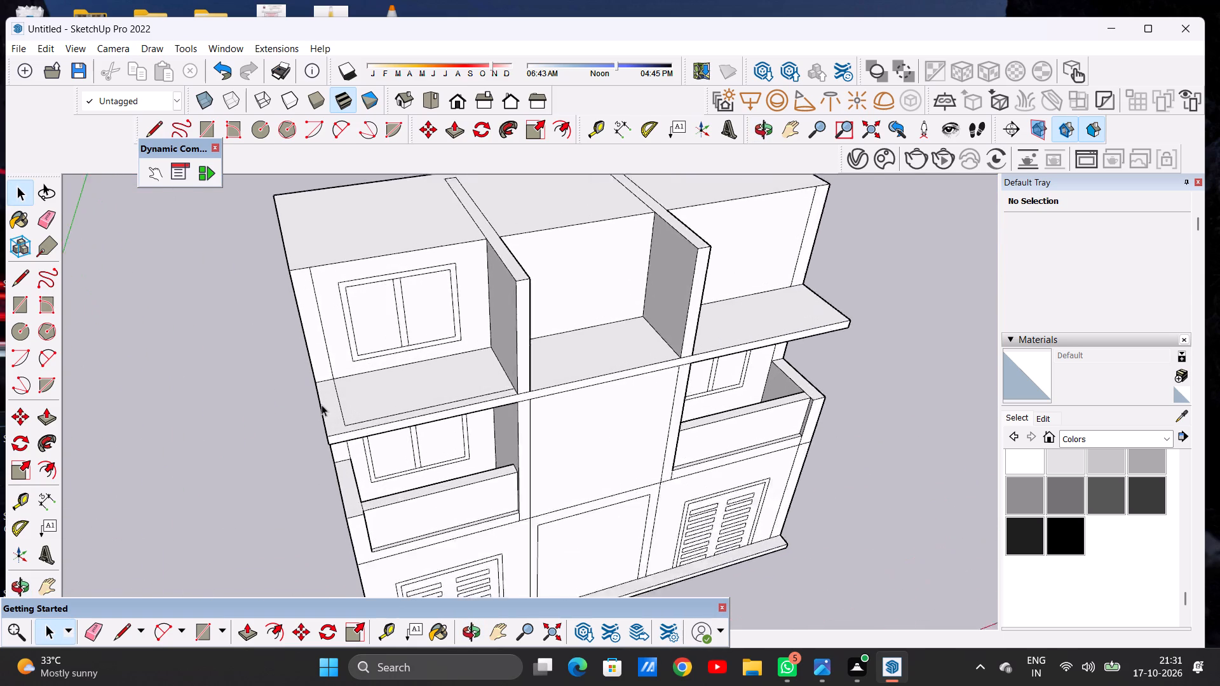
scroll(322, 405, up, 3)
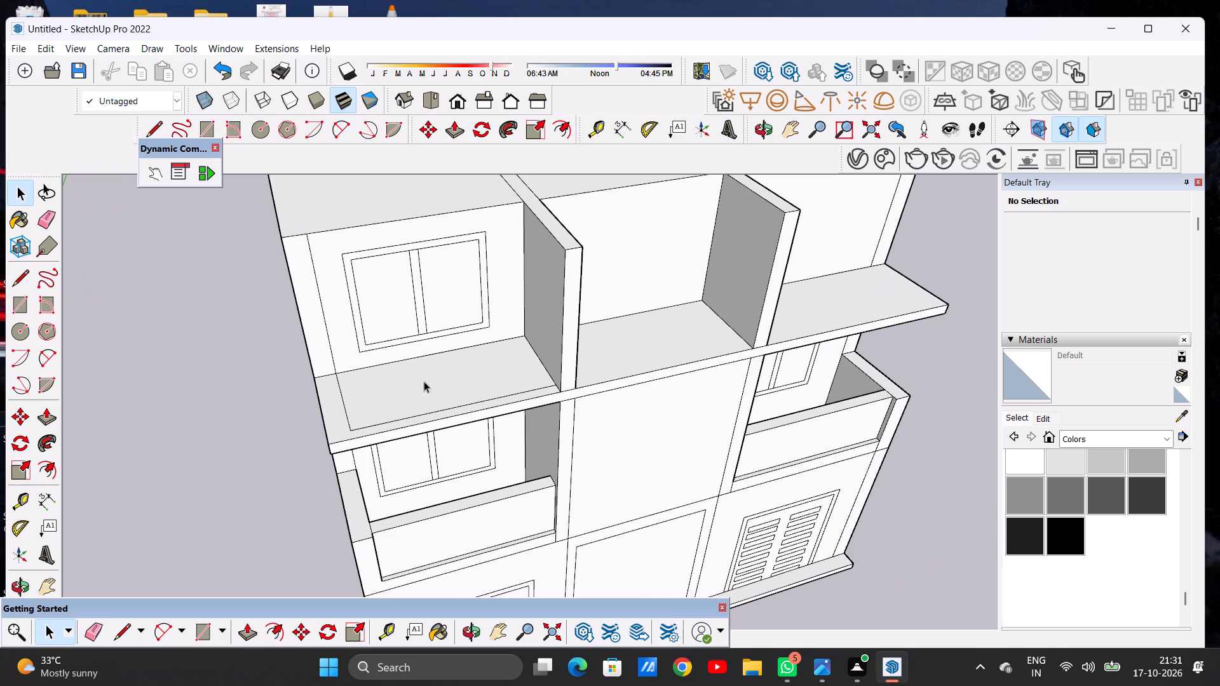
scroll(449, 380, down, 4)
middle_drag(531, 382, 397, 502)
scroll(369, 417, up, 5)
middle_drag(393, 412, 517, 447)
scroll(384, 525, up, 4)
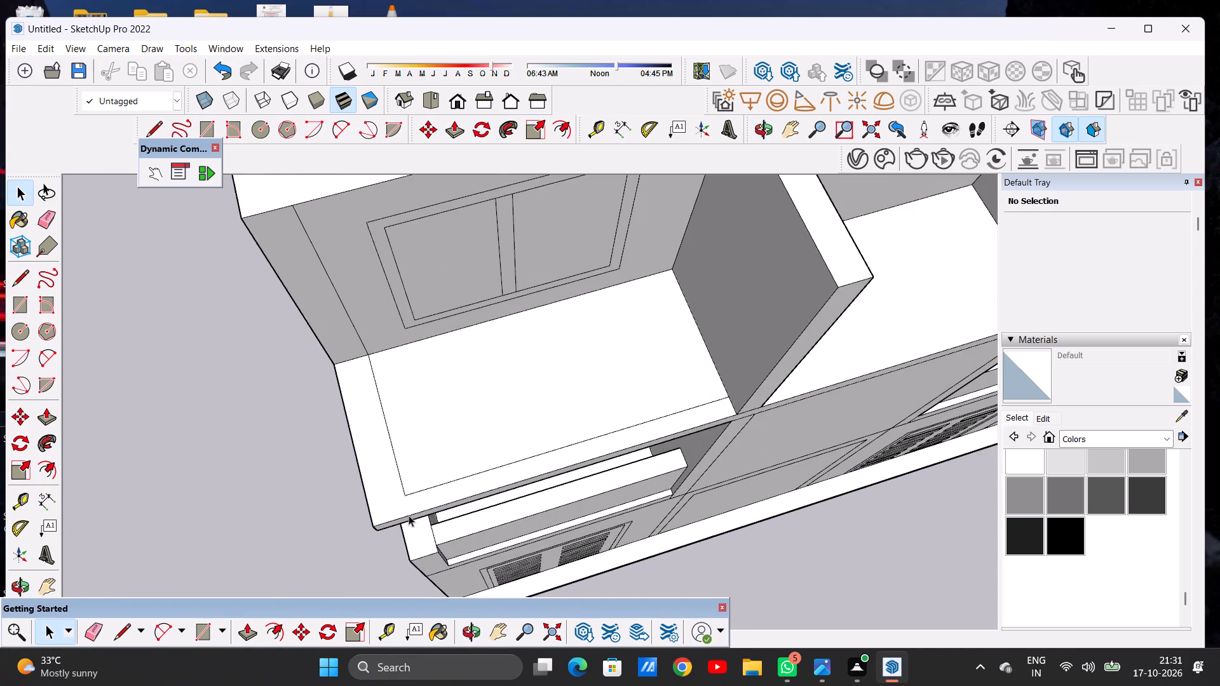
middle_drag(407, 508, 413, 482)
Draw a second line just behind the slab outline's front line, from the side line to the partition.
key(l)
scroll(400, 454, up, 6)
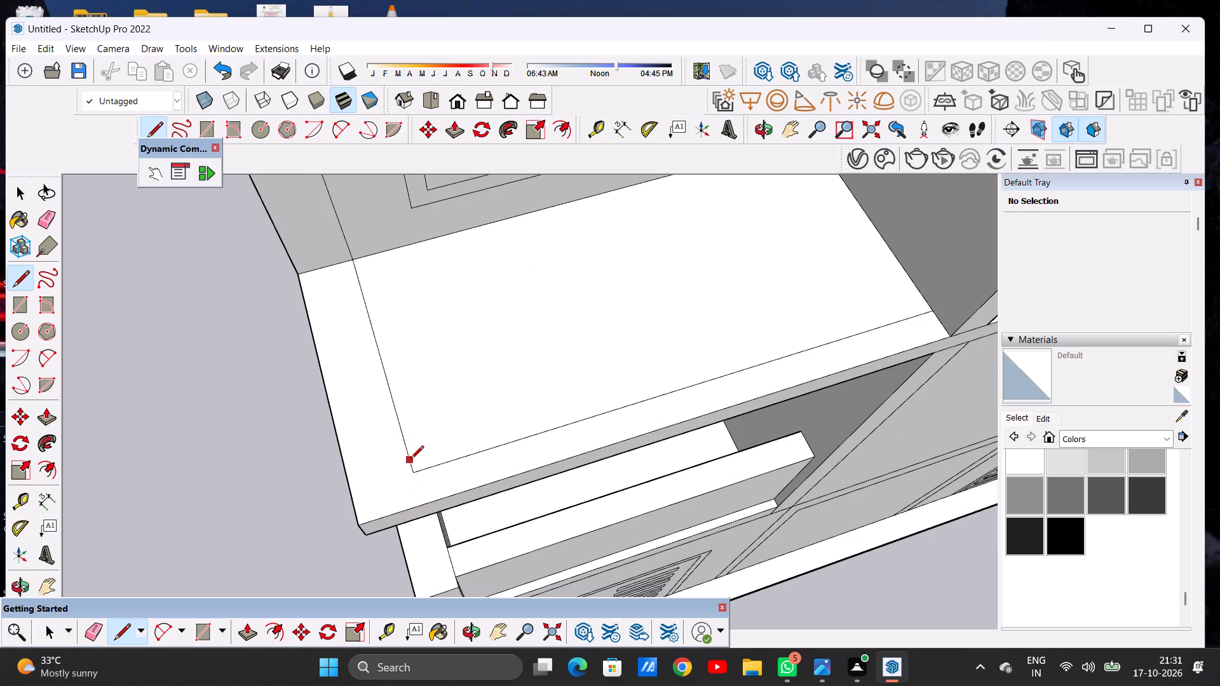
click(409, 457)
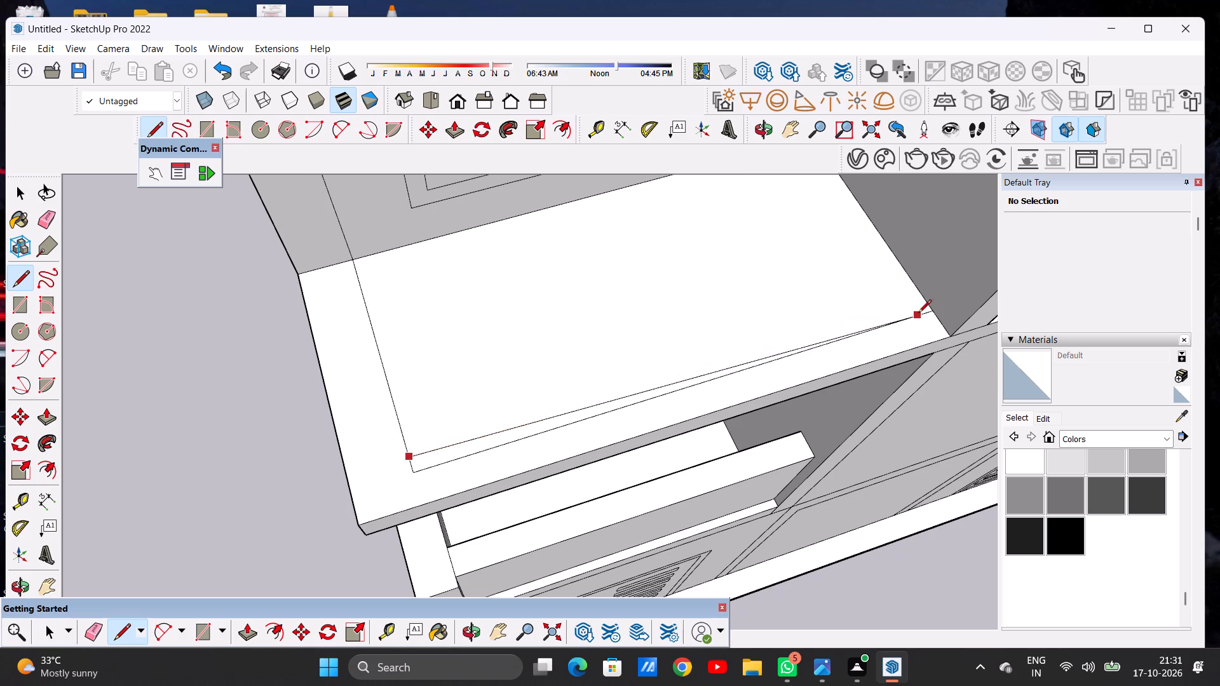
click(928, 292)
key(space)
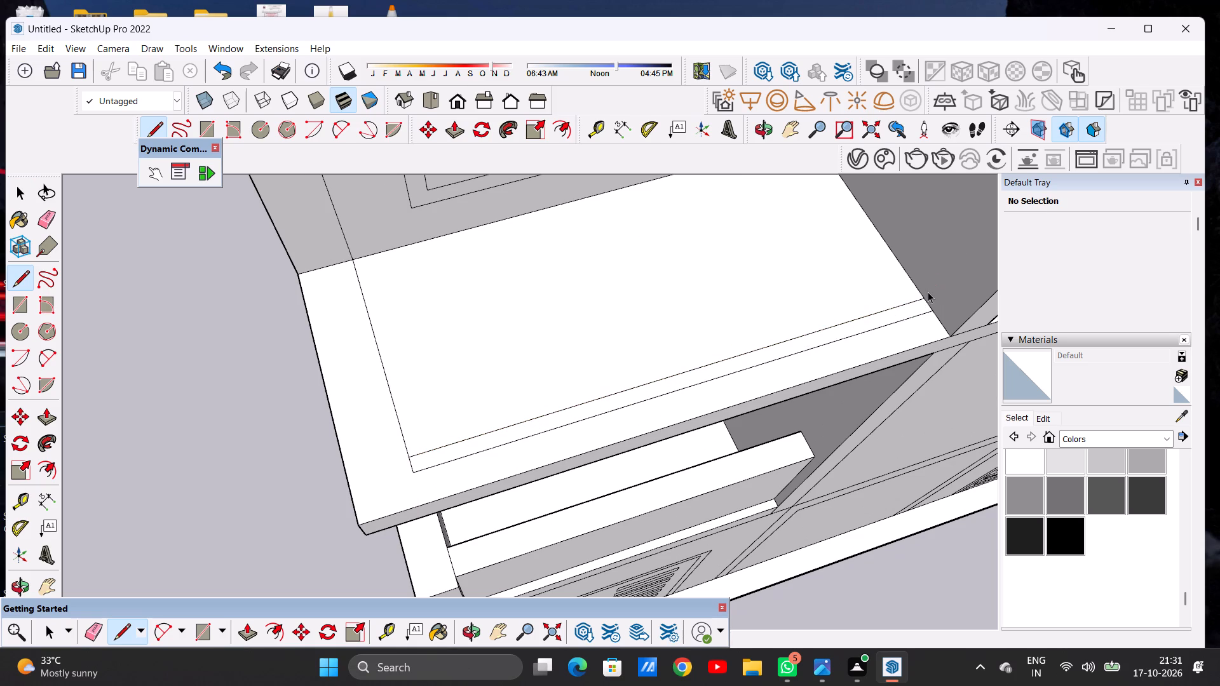
Erase the slab outline's original front line and the leftover end of the side line in the left bay.
key(e)
drag(559, 421, 562, 431)
scroll(398, 462, up, 6)
drag(416, 471, 430, 467)
key(space)
Draw a line from the slab outline's outer front corner straight forward to the slab's front edge.
scroll(454, 572, down, 17)
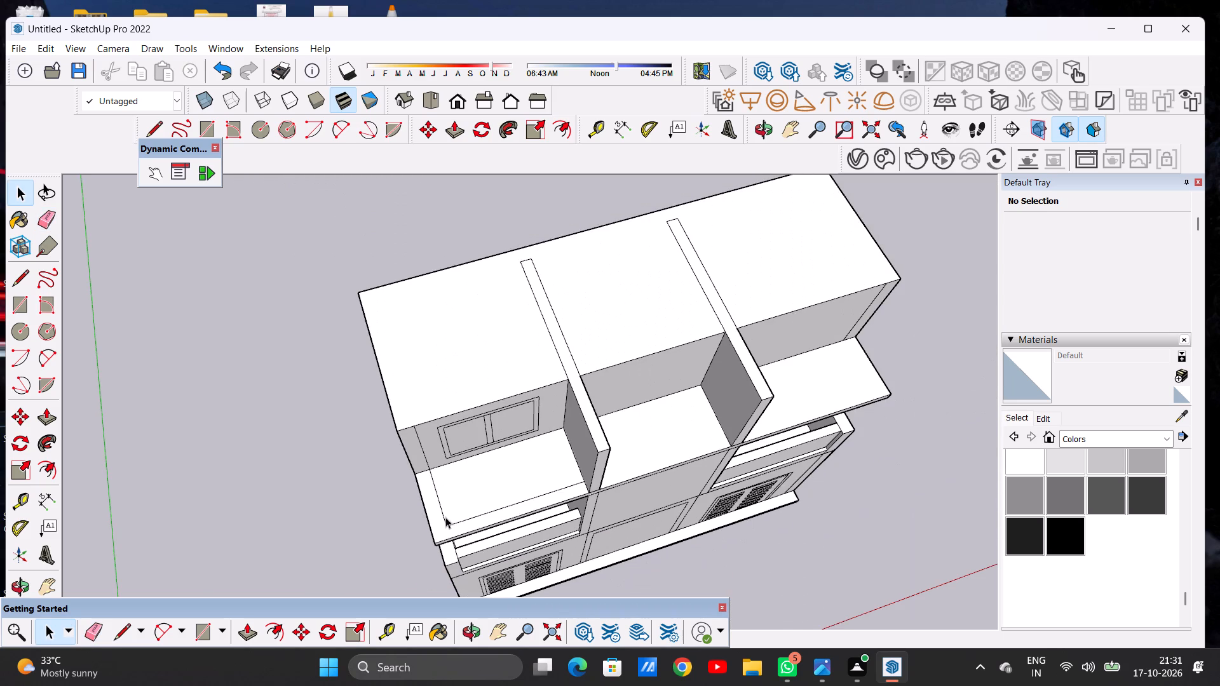
scroll(449, 514, down, 4)
middle_drag(459, 530, 468, 433)
scroll(444, 451, up, 7)
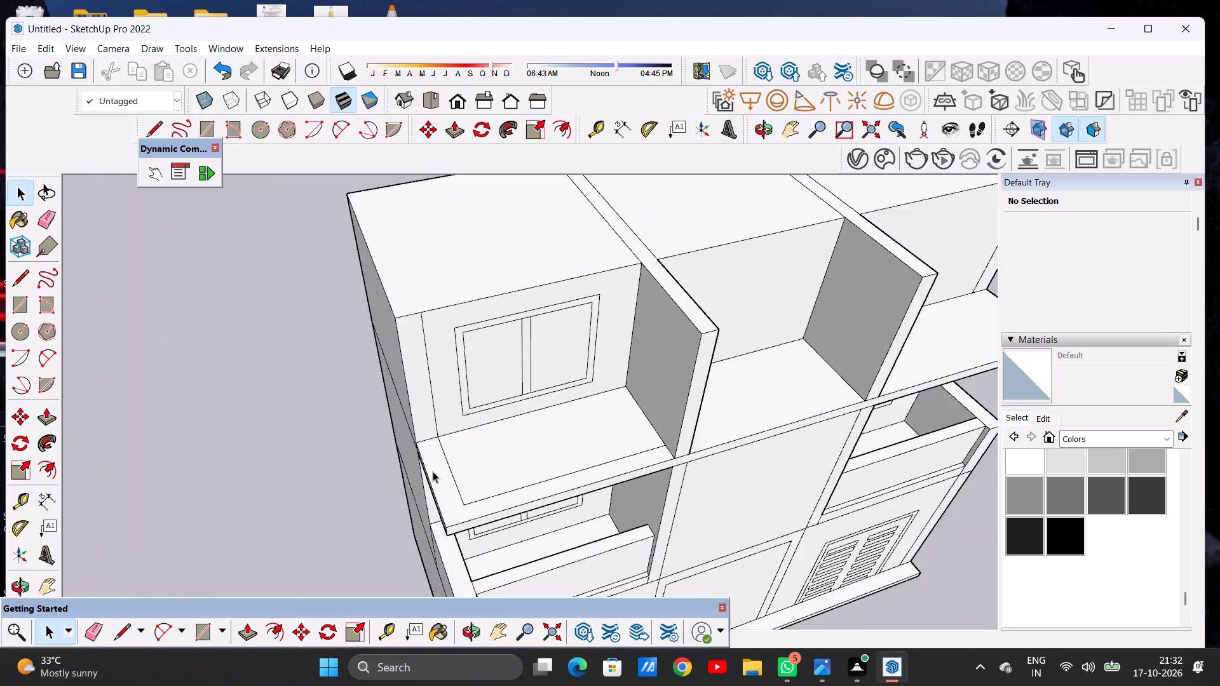
scroll(433, 471, up, 1)
middle_drag(451, 512, 451, 513)
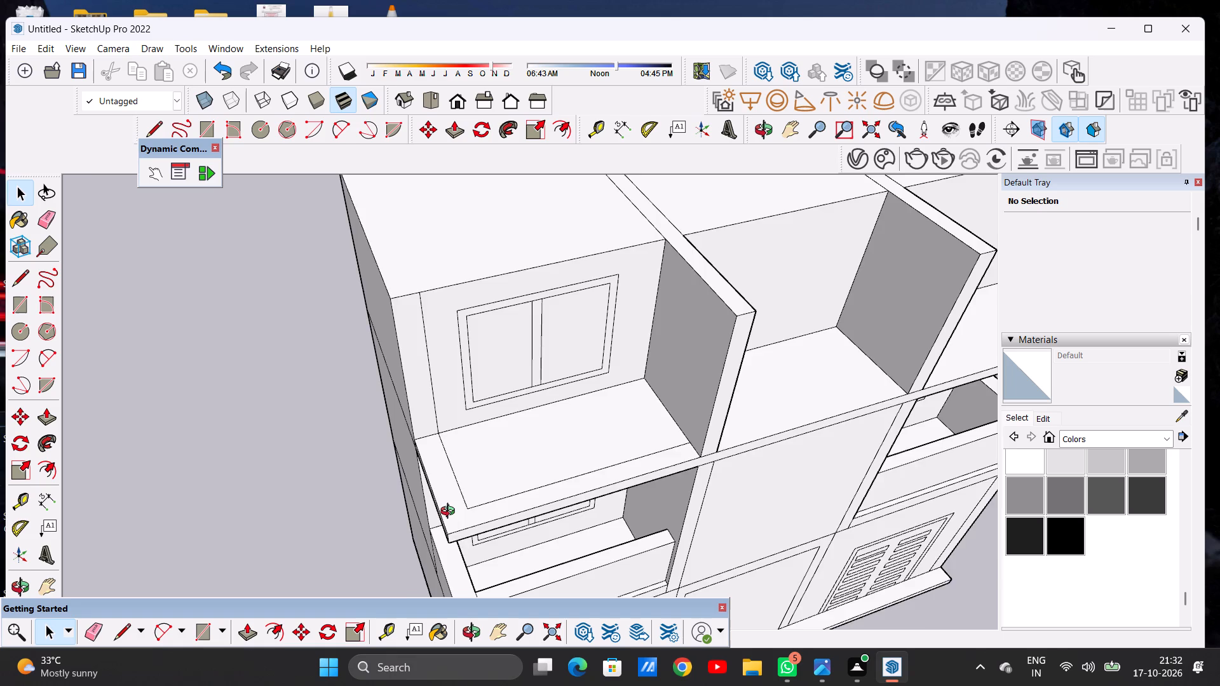
middle_drag(451, 513, 402, 535)
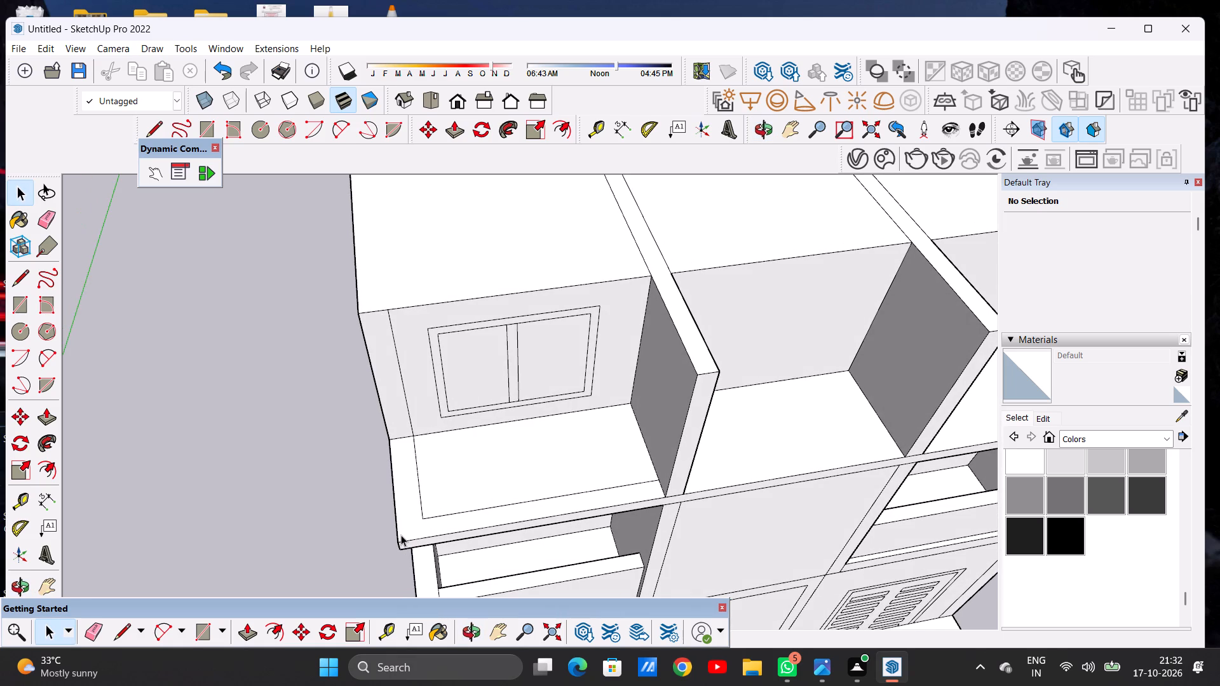
key(l)
scroll(426, 529, up, 11)
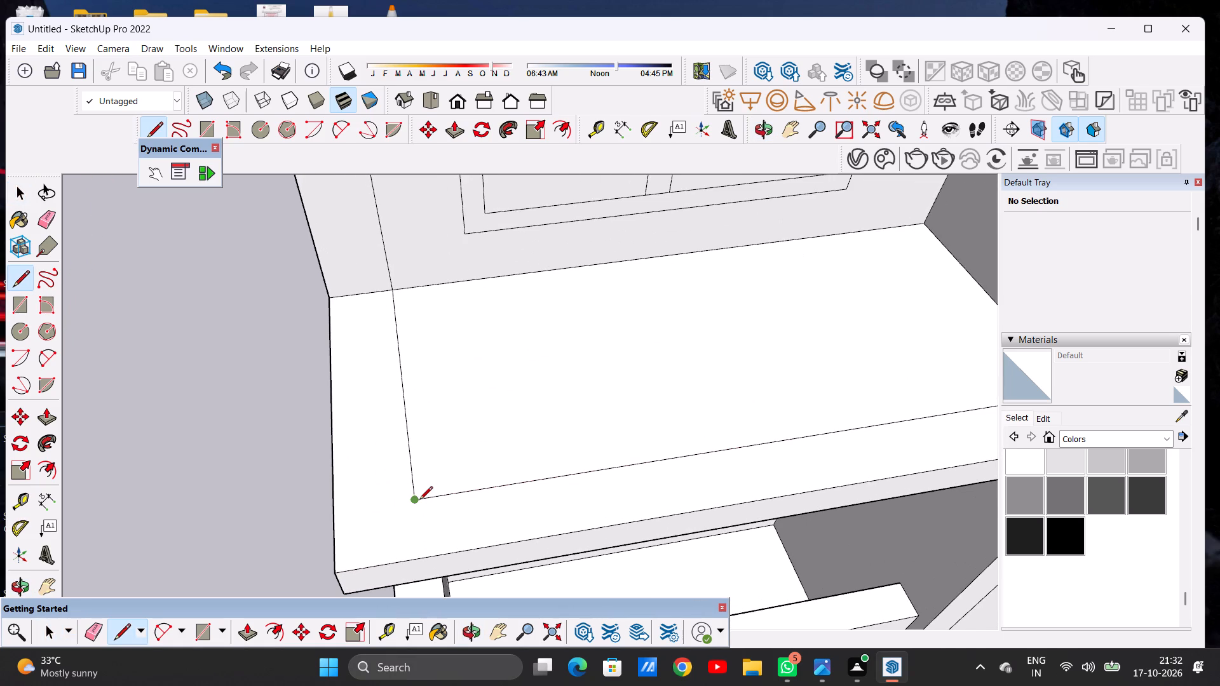
click(419, 501)
click(421, 557)
key(space)
scroll(424, 501, down, 13)
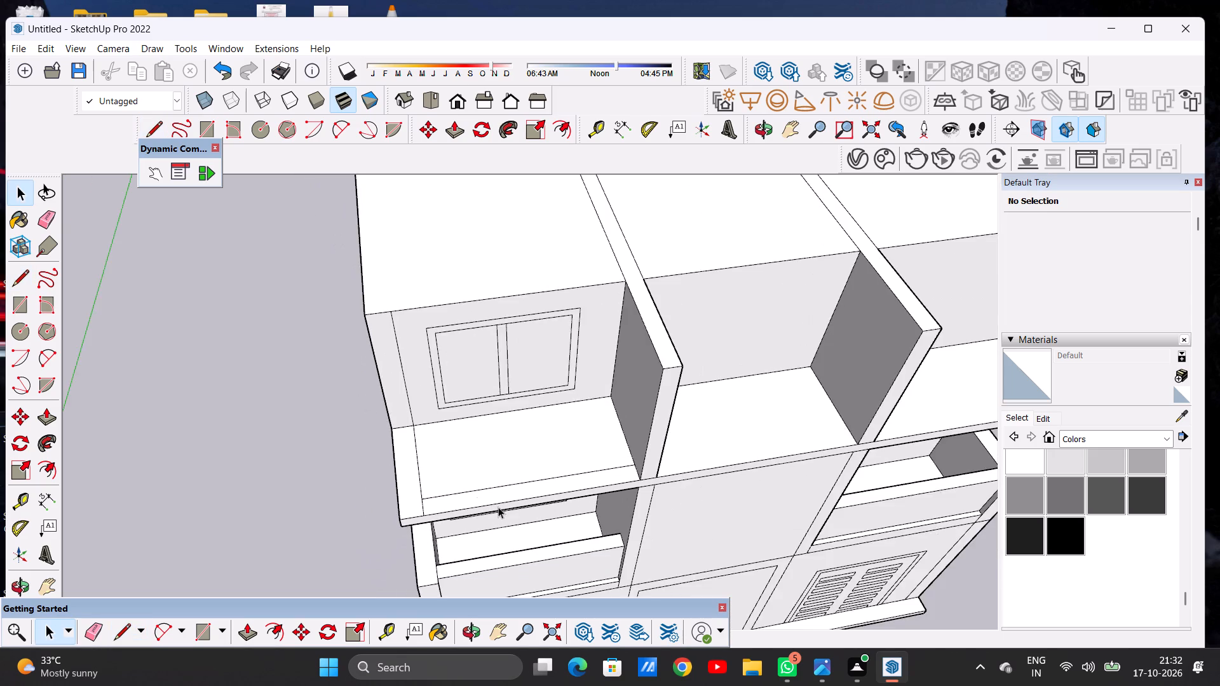
Push/Pull the slab's outer side strip in the upper left bay upward to form the side parapet wall.
middle_drag(497, 505, 459, 472)
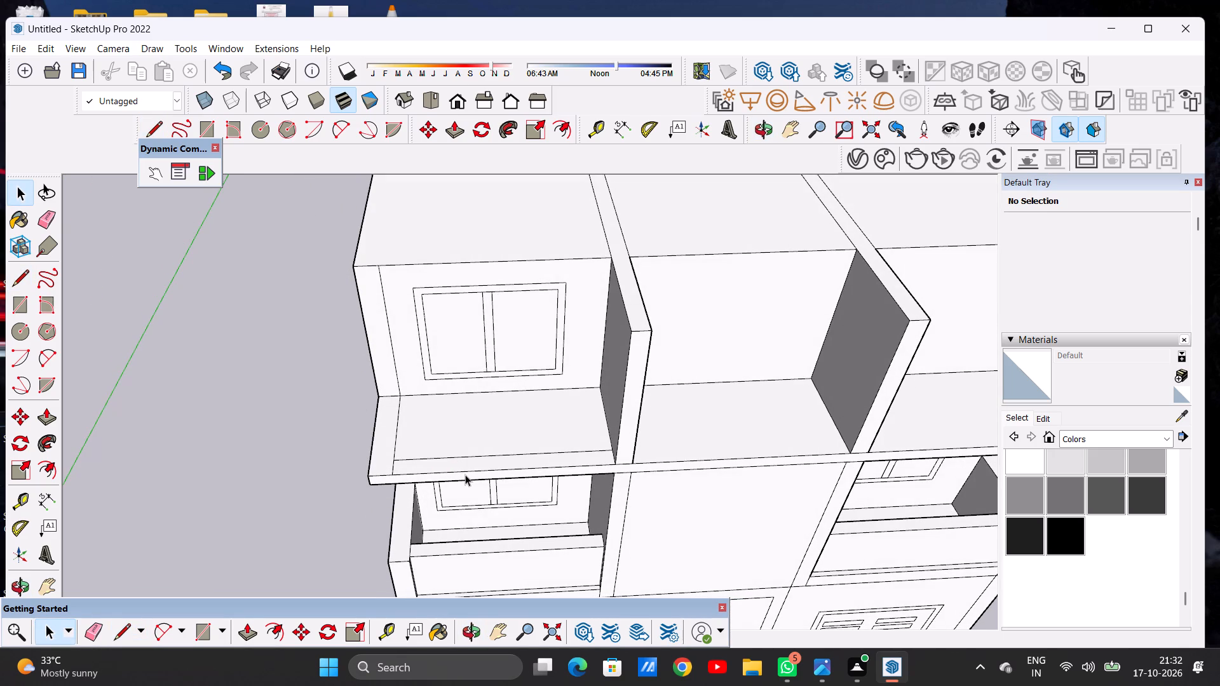
key(p)
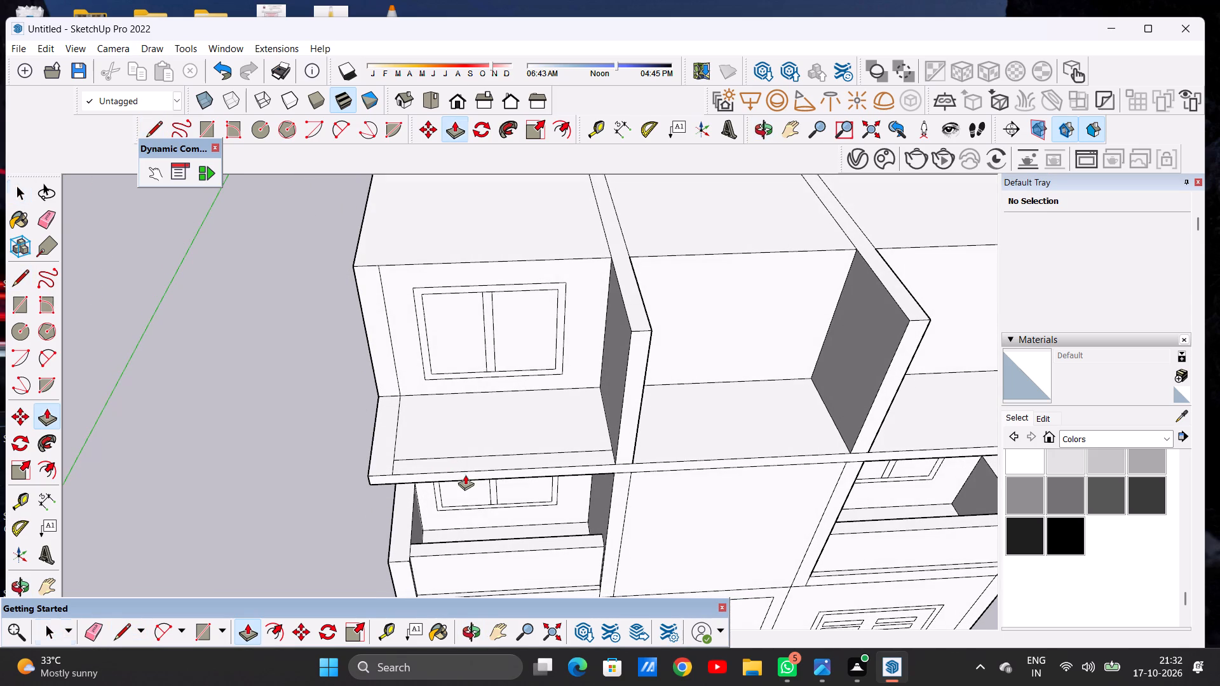
scroll(385, 450, up, 3)
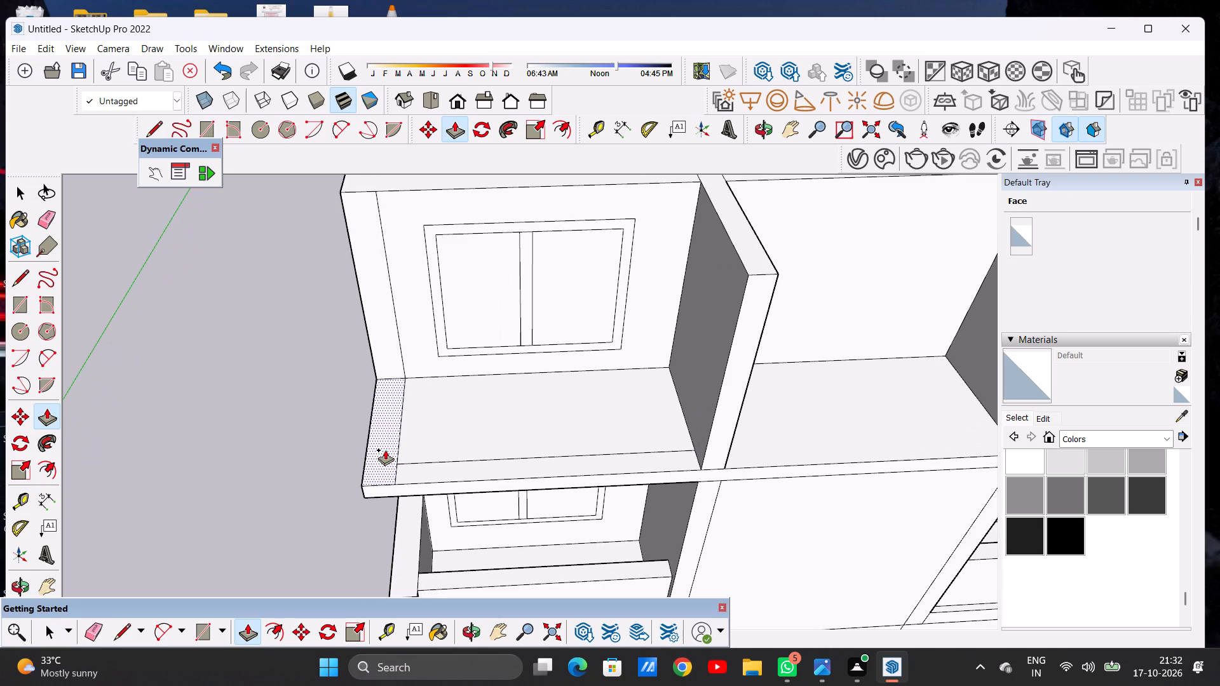
click(385, 450)
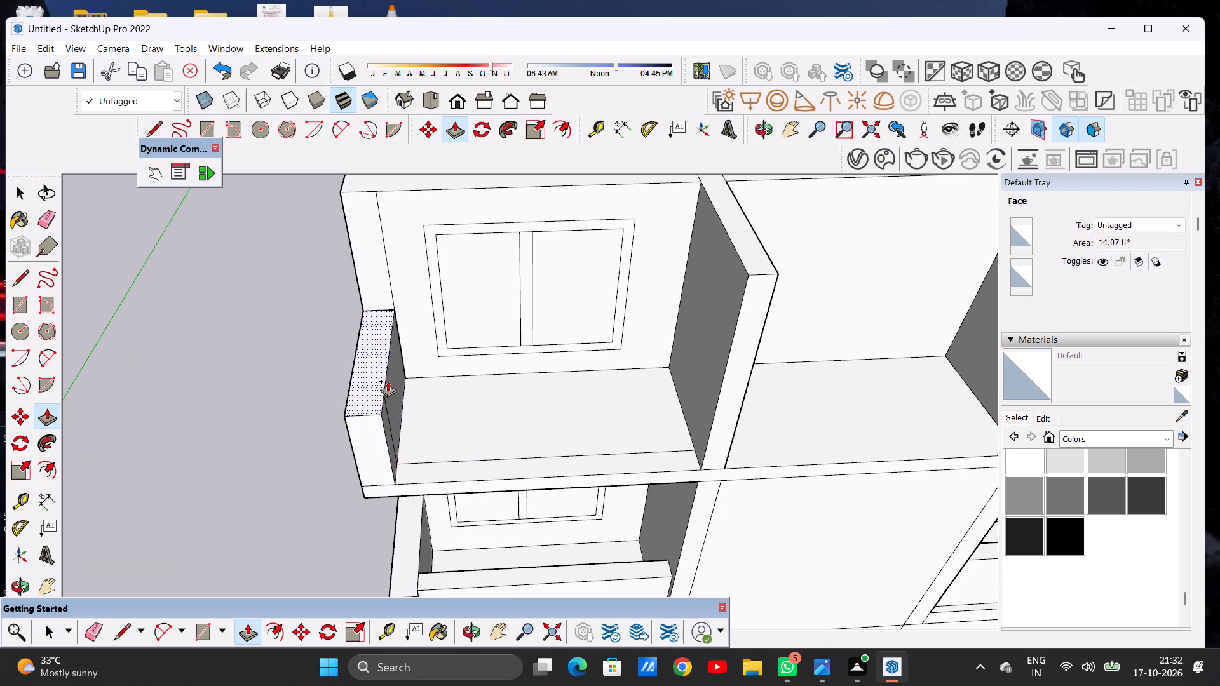
click(388, 381)
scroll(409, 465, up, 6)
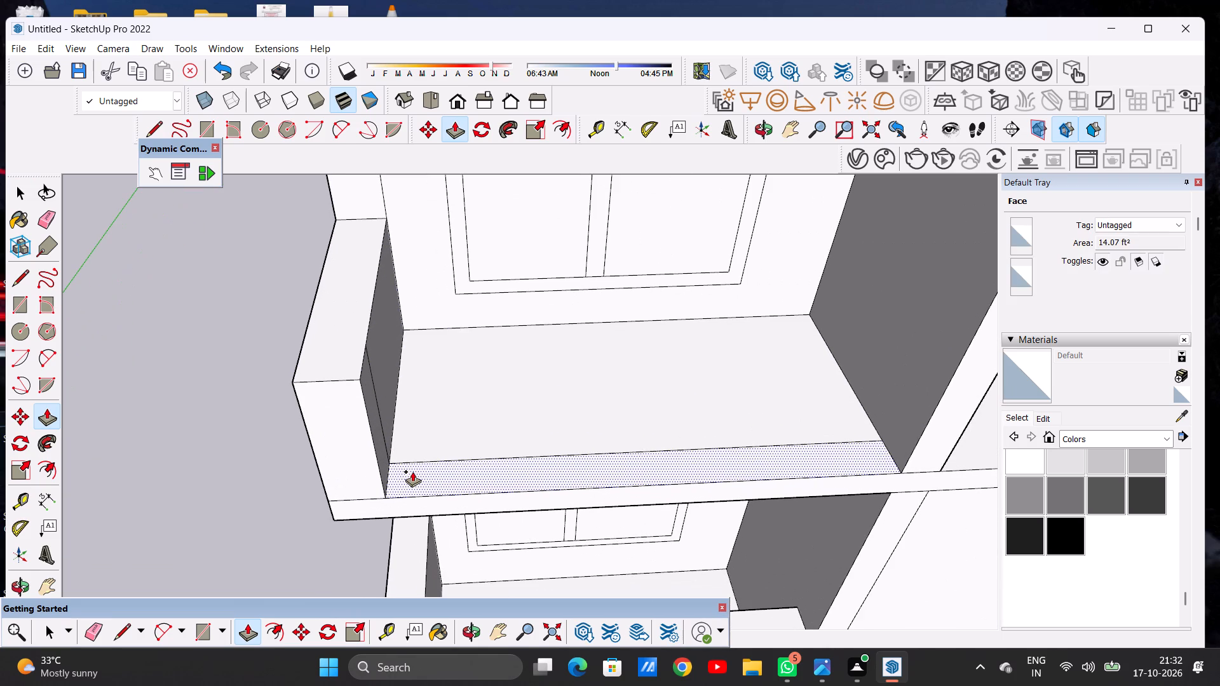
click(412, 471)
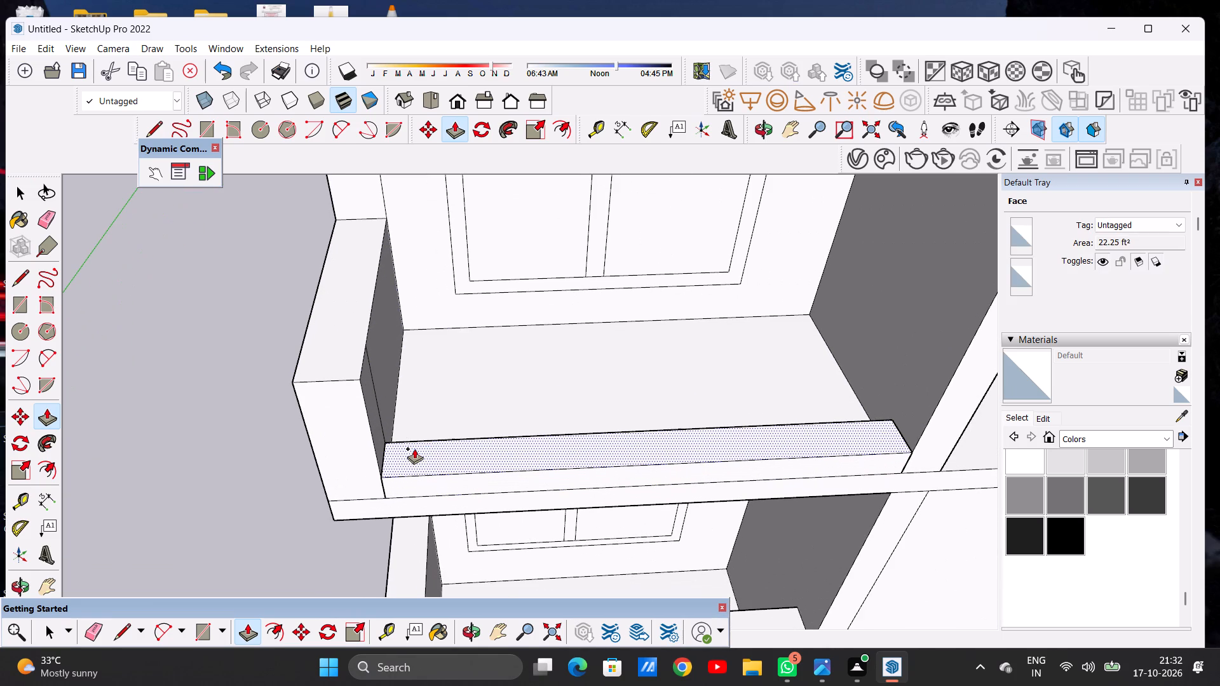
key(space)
Draw a line along the middle of the front strip, from the side parapet across to the partition.
middle_drag(477, 530, 458, 577)
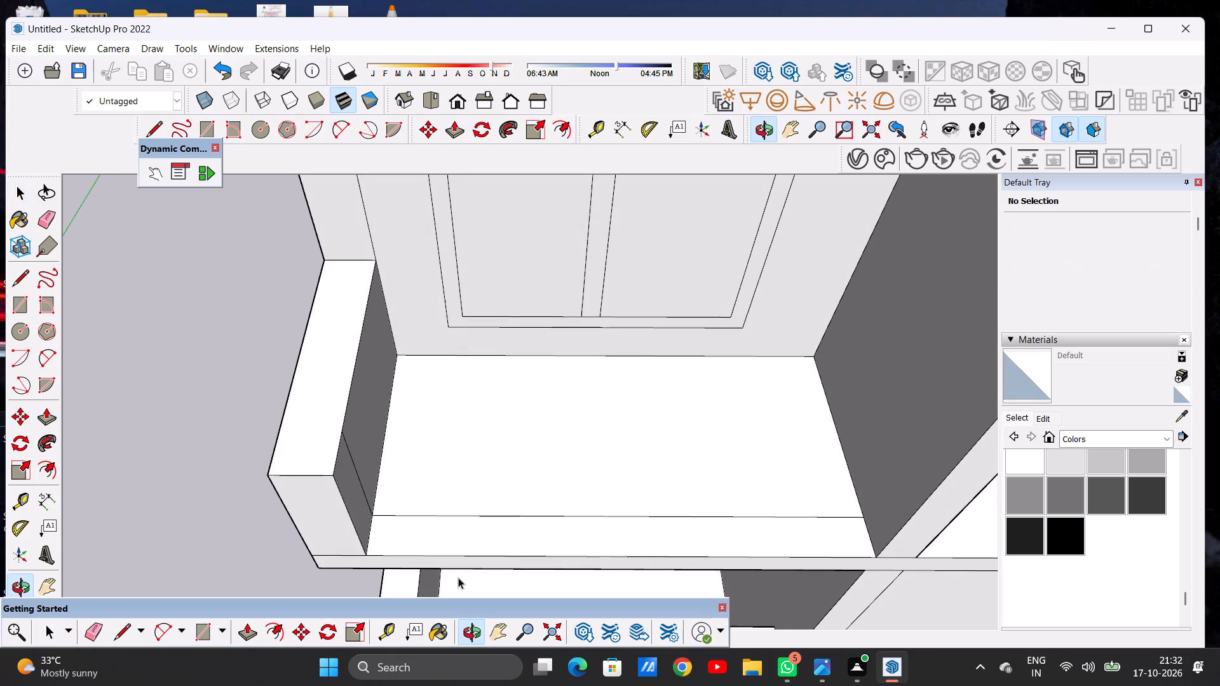
key(l)
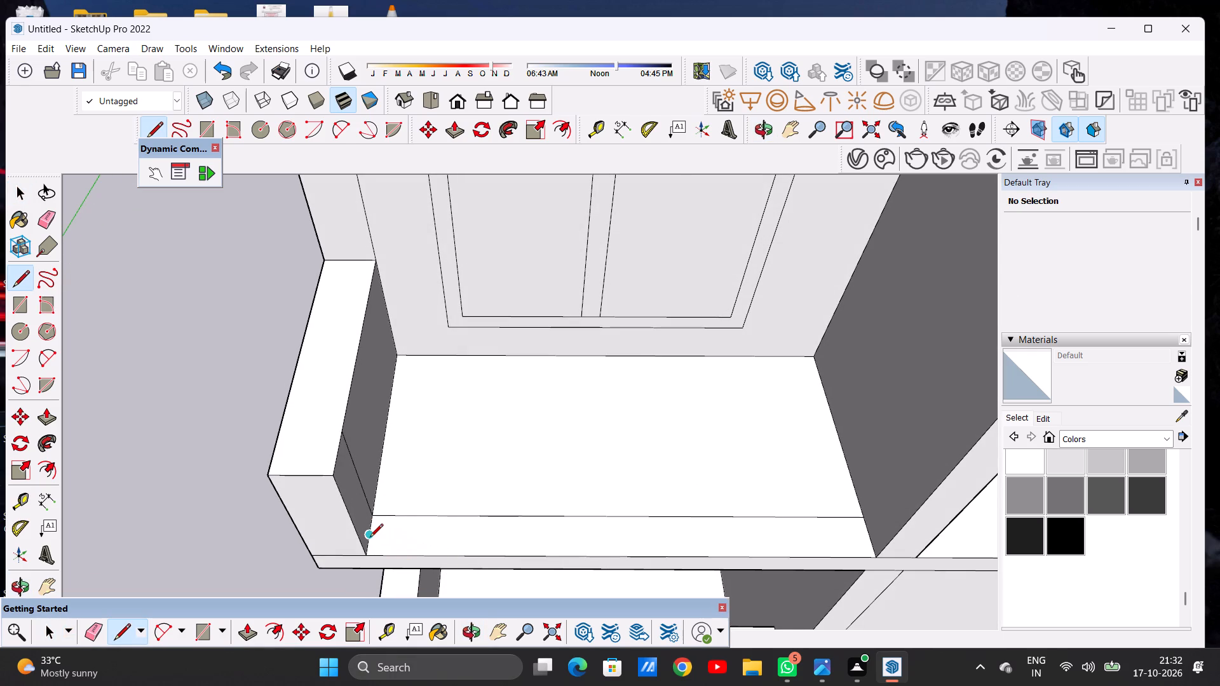
scroll(377, 544, up, 7)
click(363, 535)
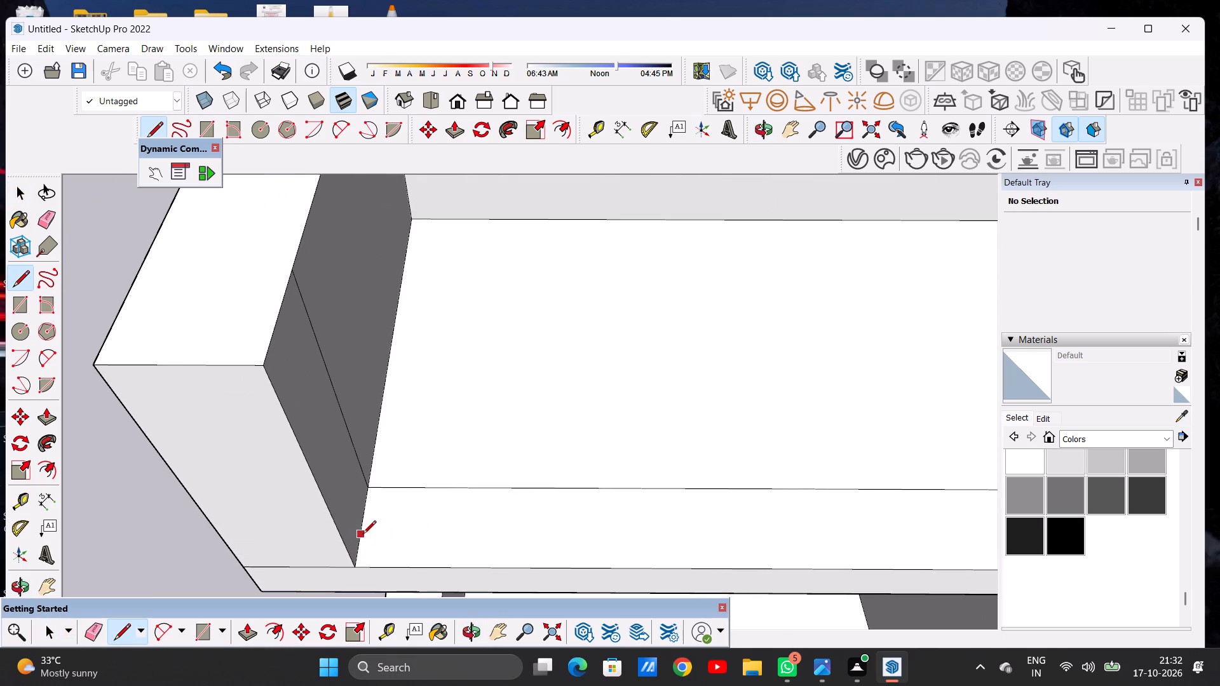
scroll(654, 516, down, 14)
scroll(800, 518, up, 2)
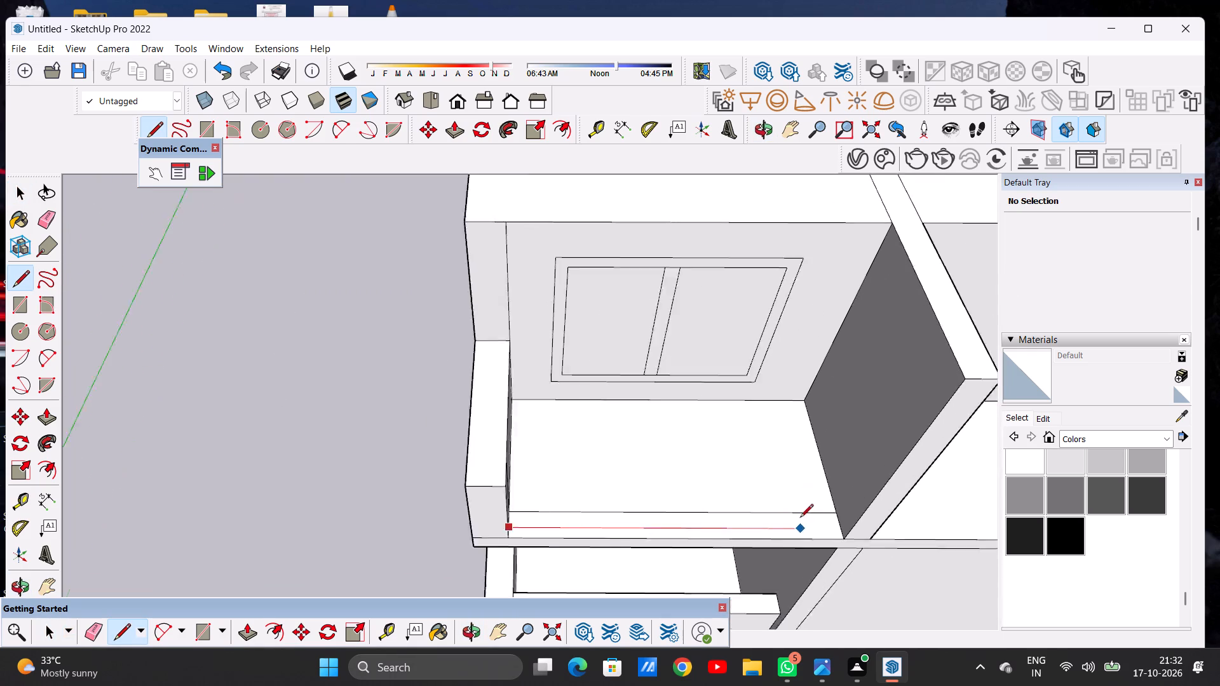
scroll(800, 518, up, 10)
click(884, 533)
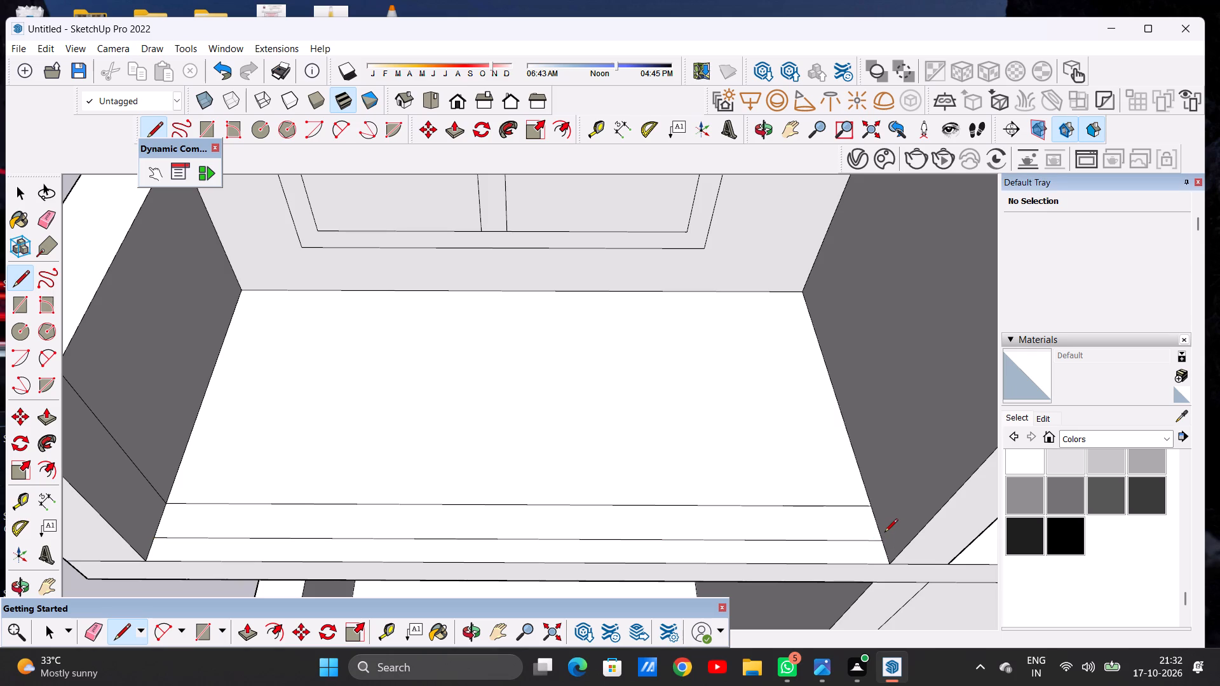
key(space)
Push/Pull the rear half of the divided front strip slightly upward to start the front parapet.
text(P)
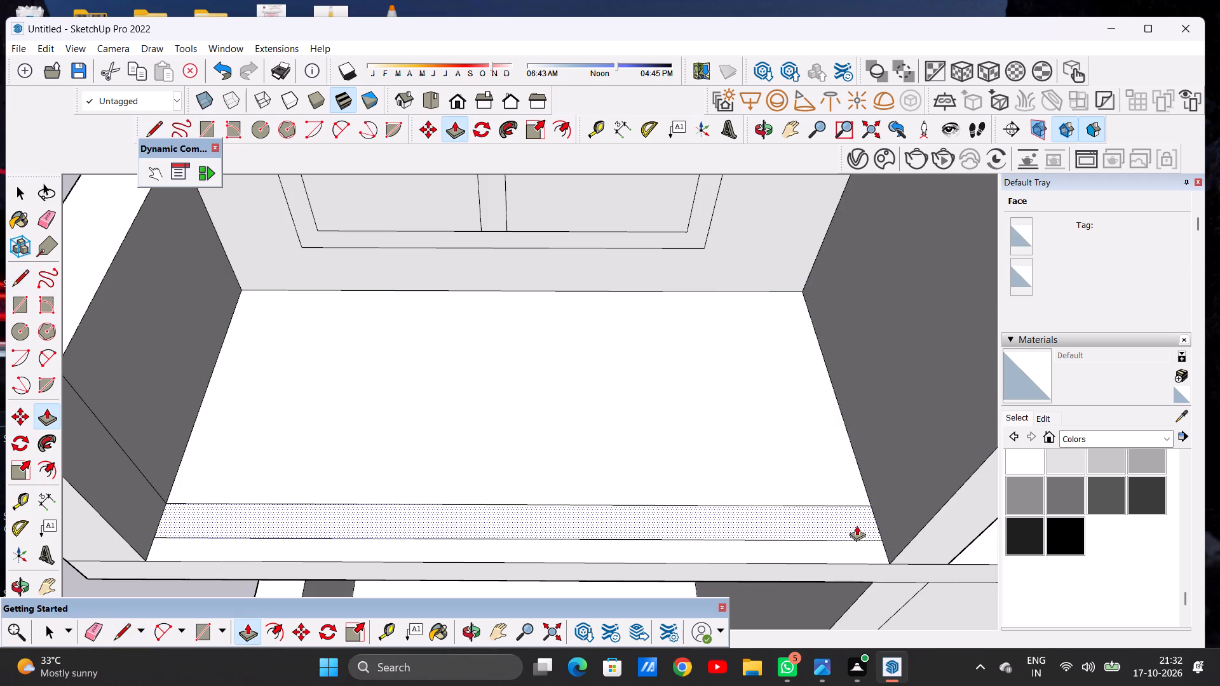
click(857, 525)
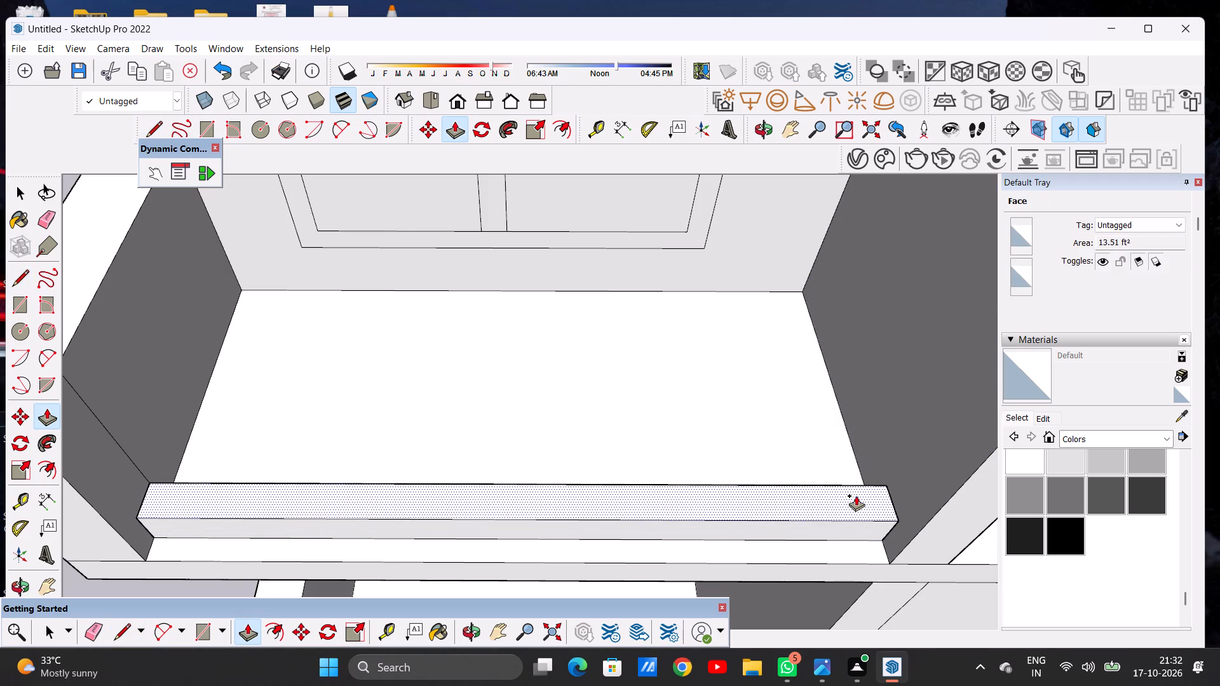
click(855, 500)
key(space)
Push/Pull the top of the front parapet up to the height of the side parapet.
scroll(717, 523, down, 2)
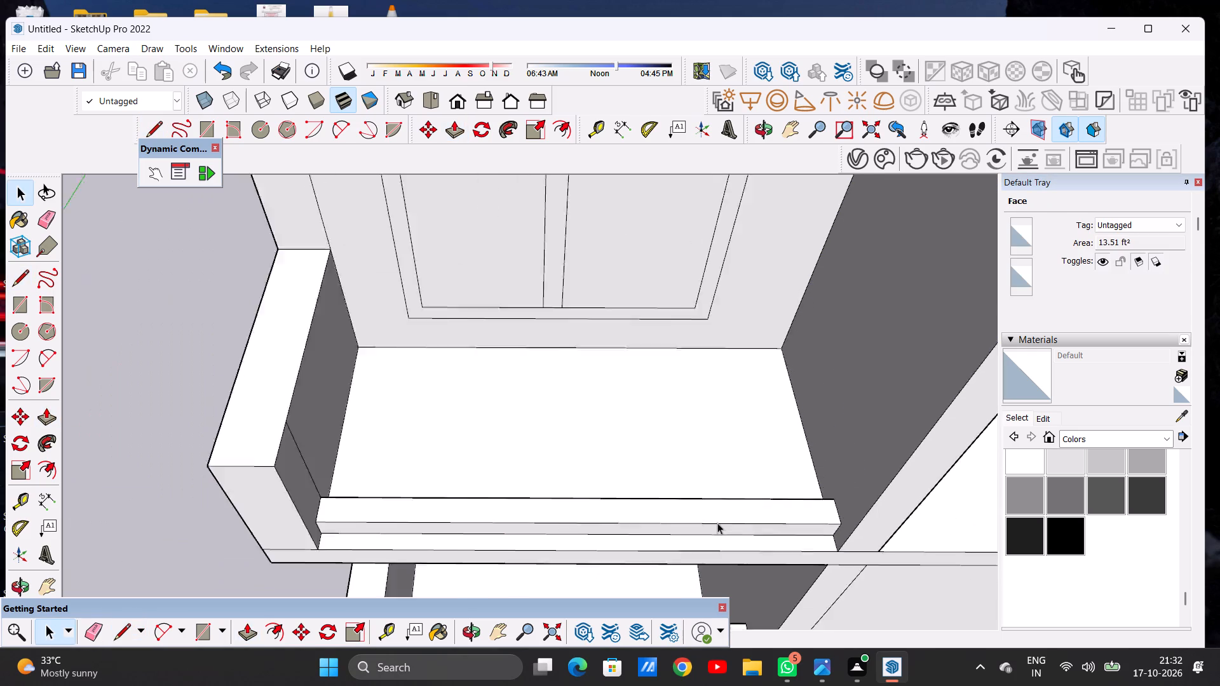
scroll(717, 523, down, 10)
middle_drag(700, 501, 679, 414)
scroll(716, 466, up, 2)
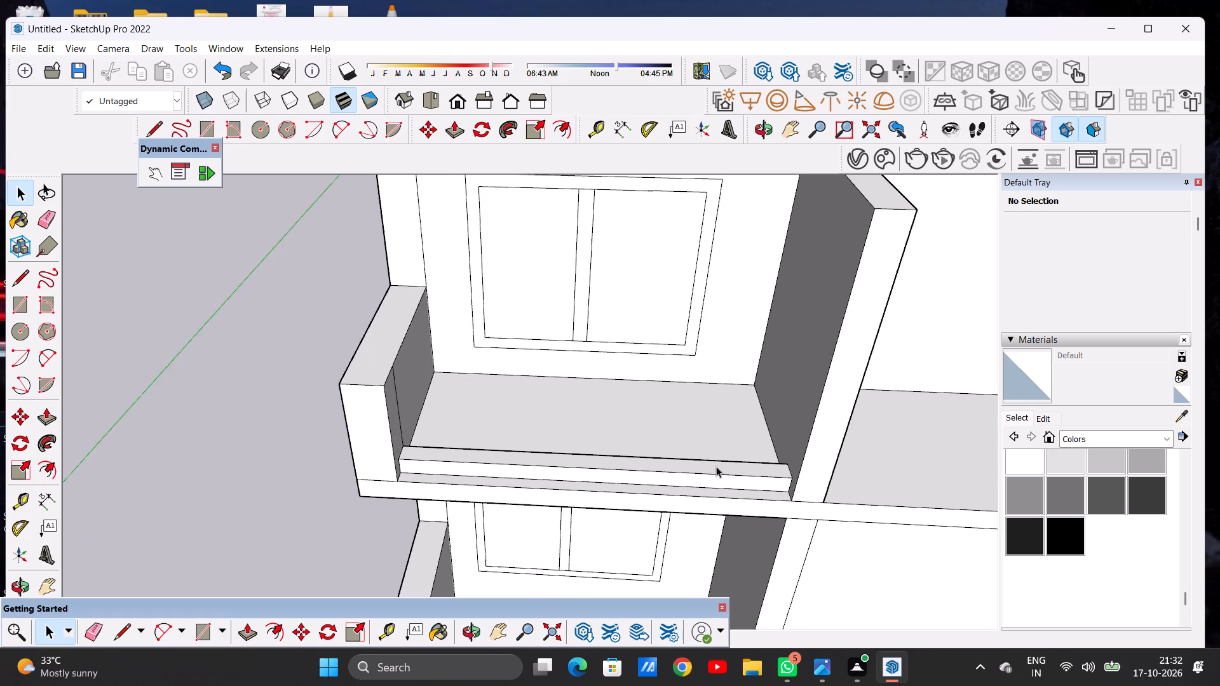
scroll(716, 466, up, 2)
key(p)
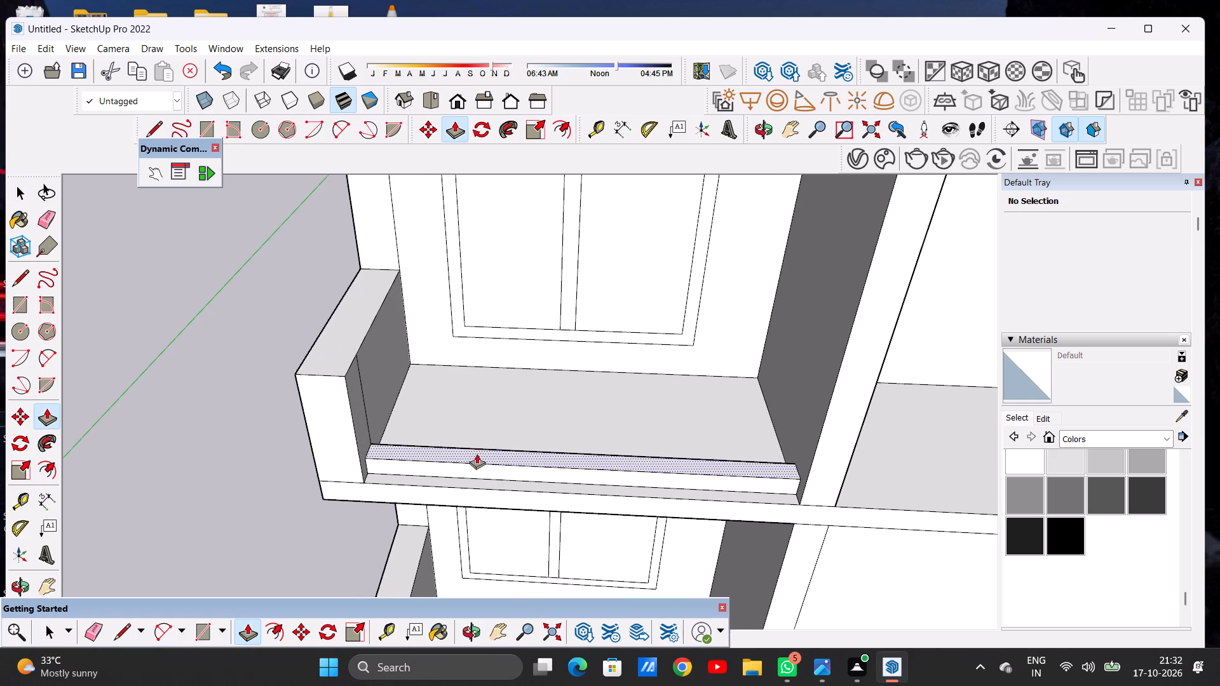
scroll(452, 443, up, 5)
click(452, 457)
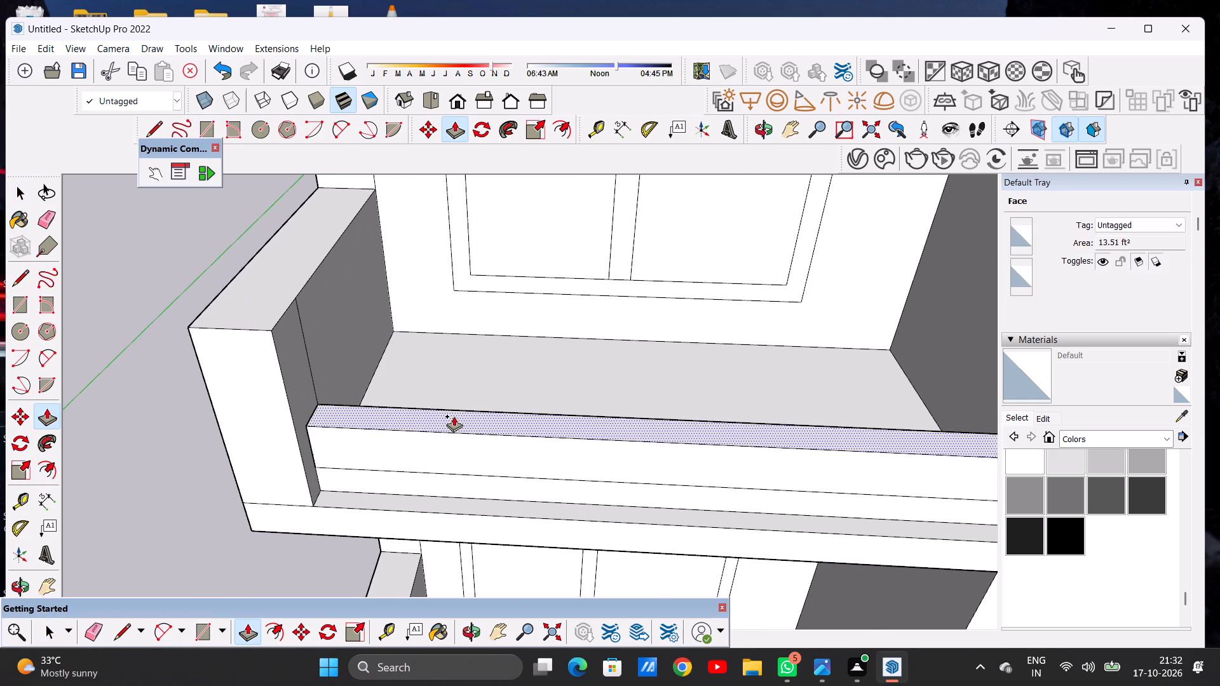
scroll(466, 421, down, 5)
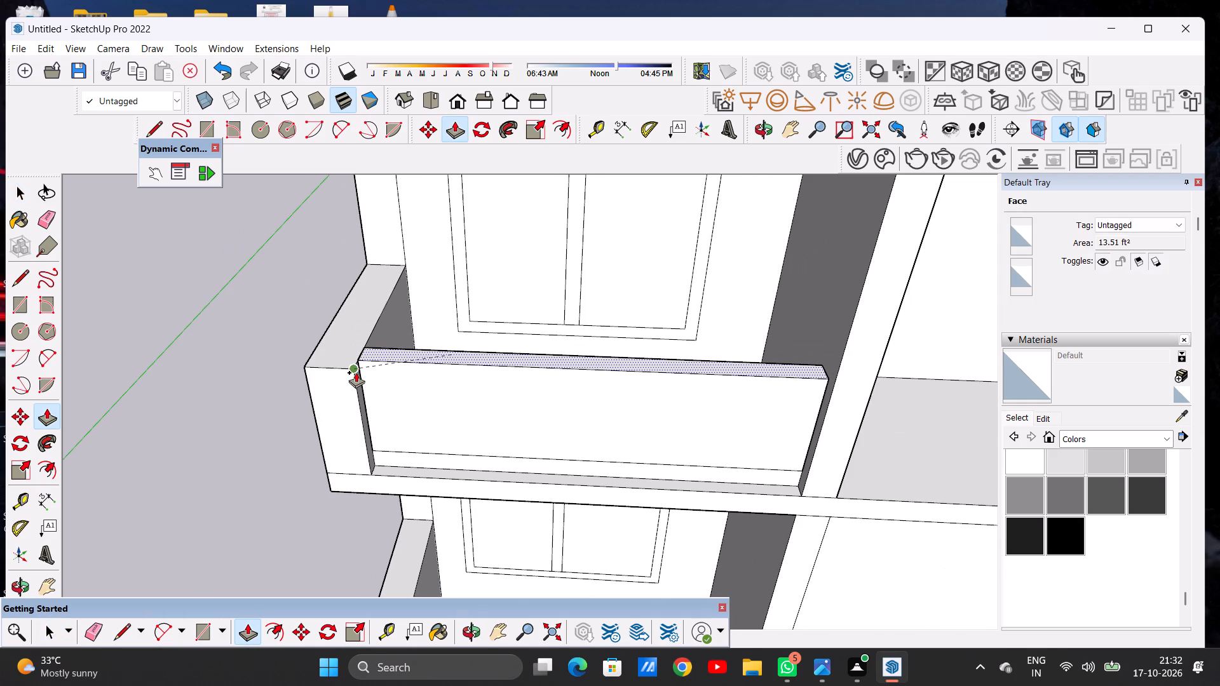
click(355, 372)
key(space)
Thin the side parapet by pushing its inner face outward, and push its short face in front of the front parapet outward too.
scroll(396, 480, down, 7)
middle_drag(435, 487, 453, 401)
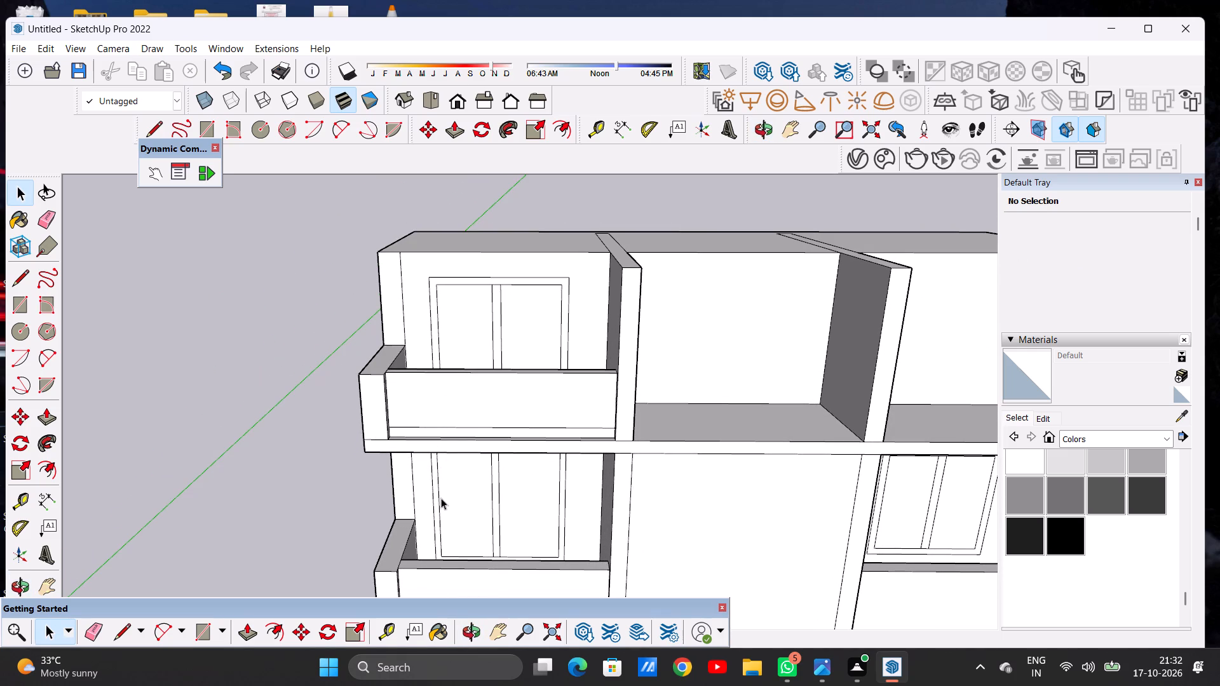
scroll(424, 521, down, 3)
middle_drag(369, 453, 419, 449)
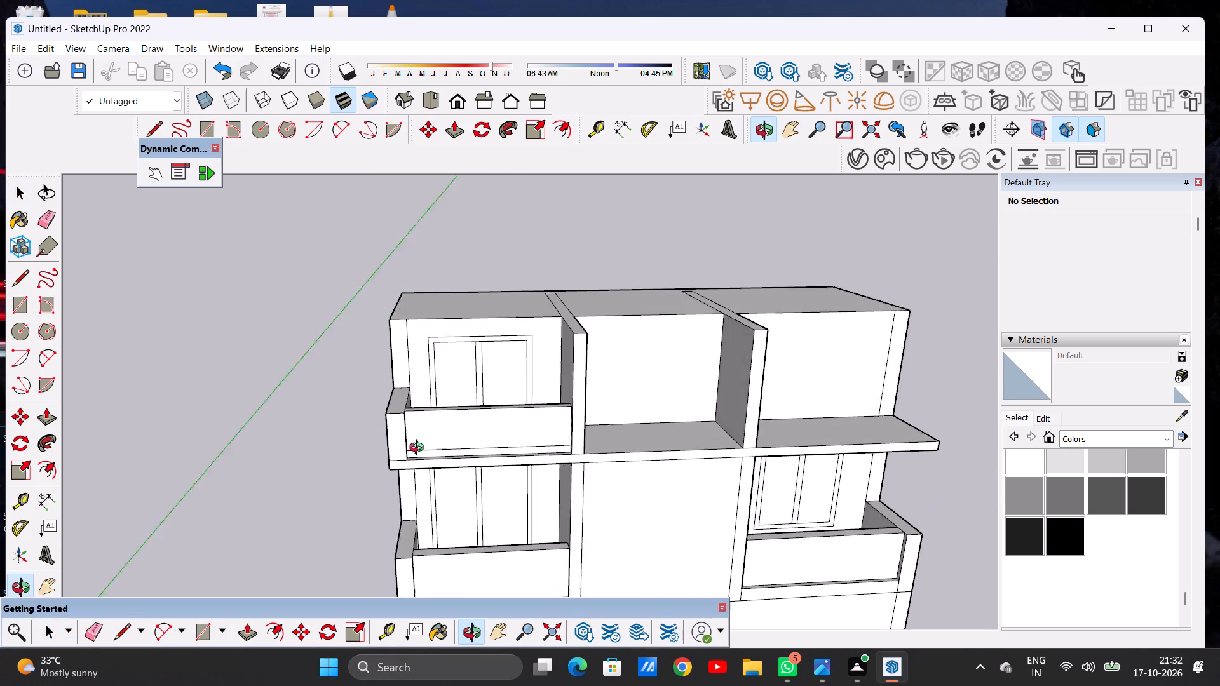
middle_drag(419, 449, 484, 438)
middle_drag(480, 439, 274, 492)
scroll(360, 415, up, 4)
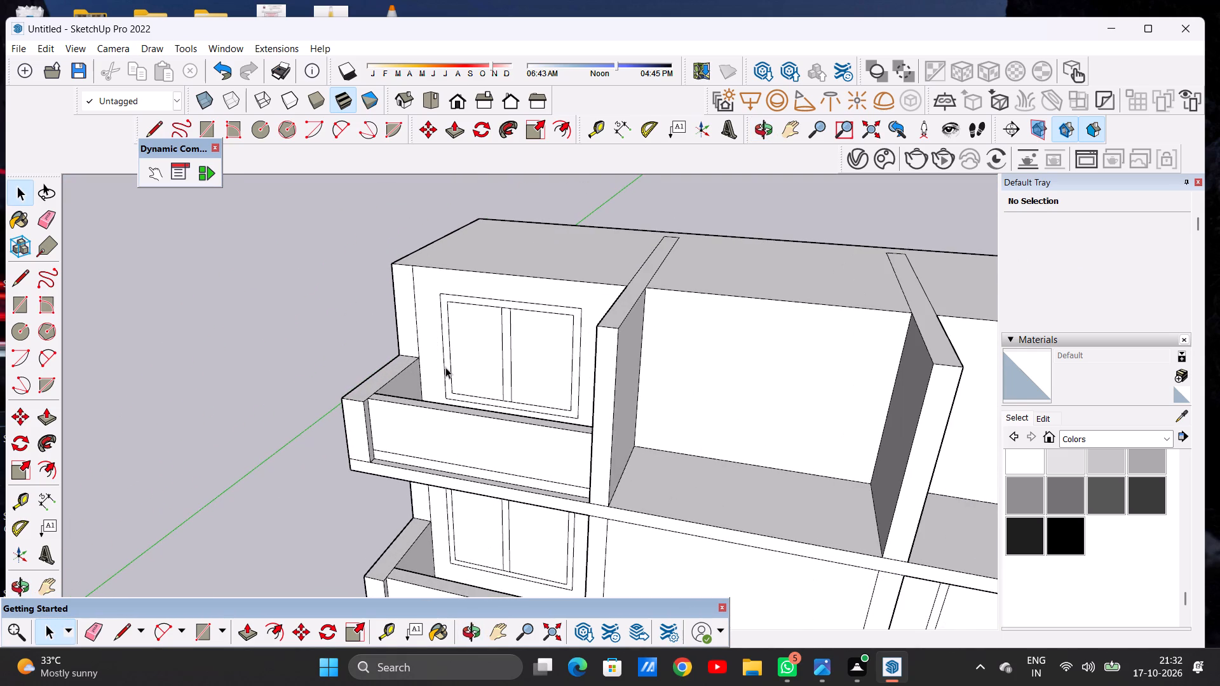
middle_drag(414, 396, 372, 468)
key(p)
scroll(386, 411, up, 2)
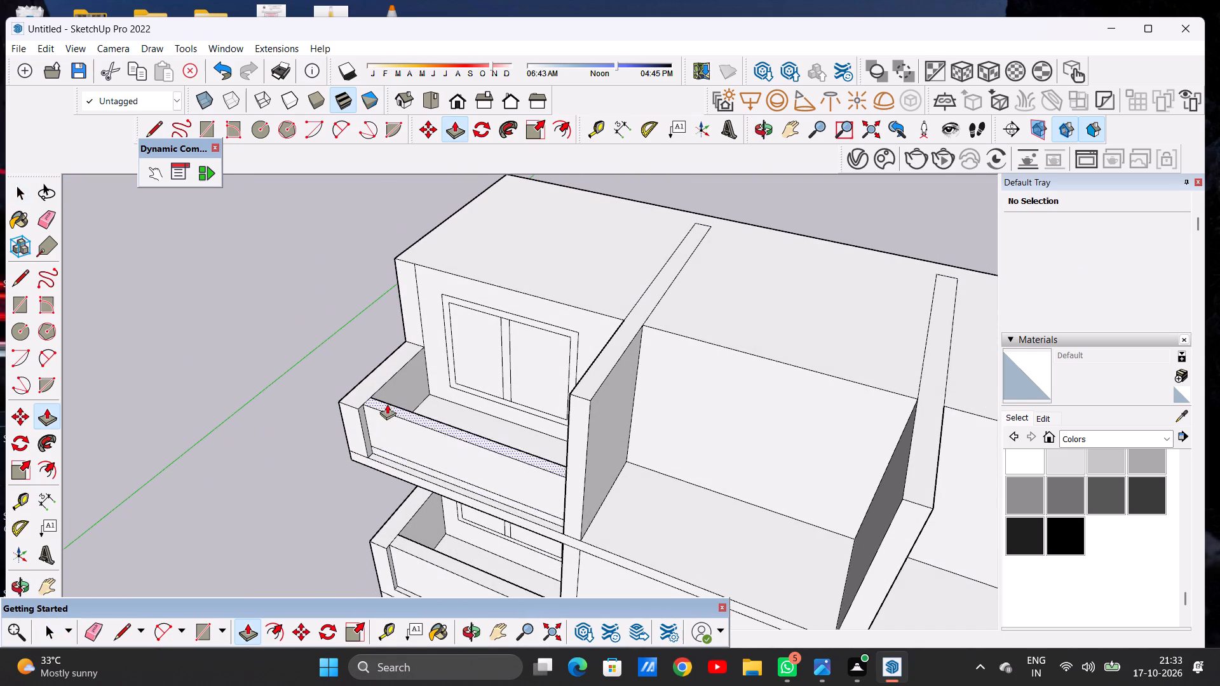
scroll(387, 404, up, 9)
click(392, 382)
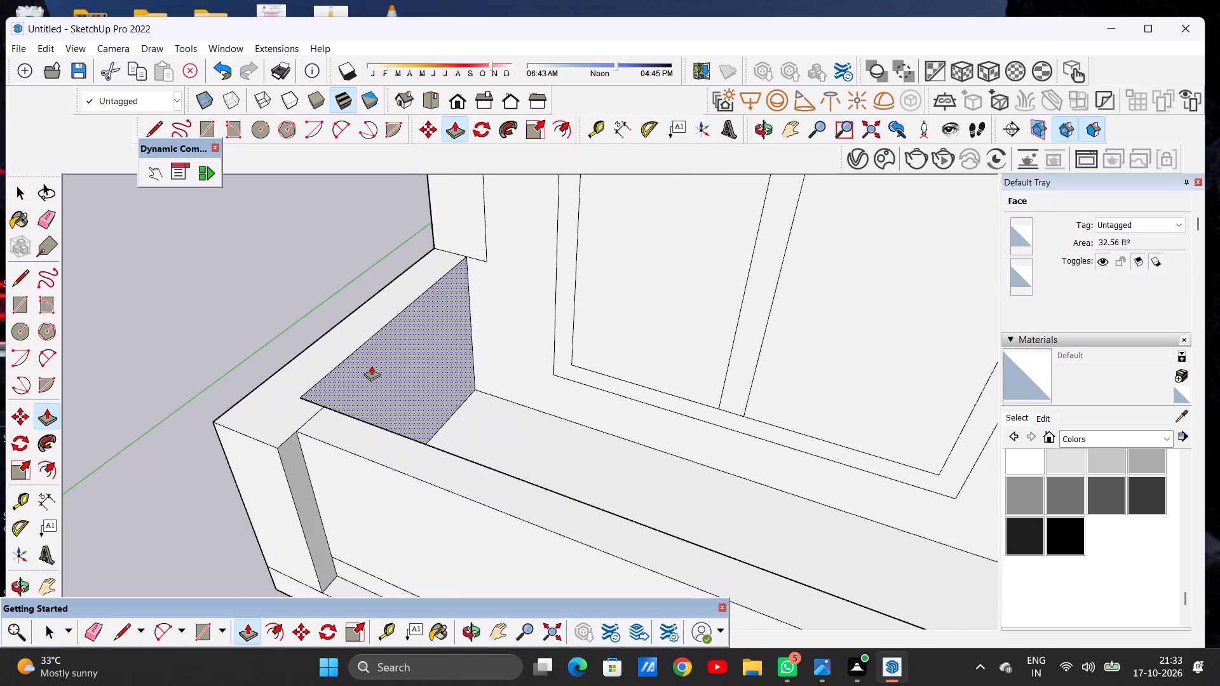
click(371, 365)
click(295, 455)
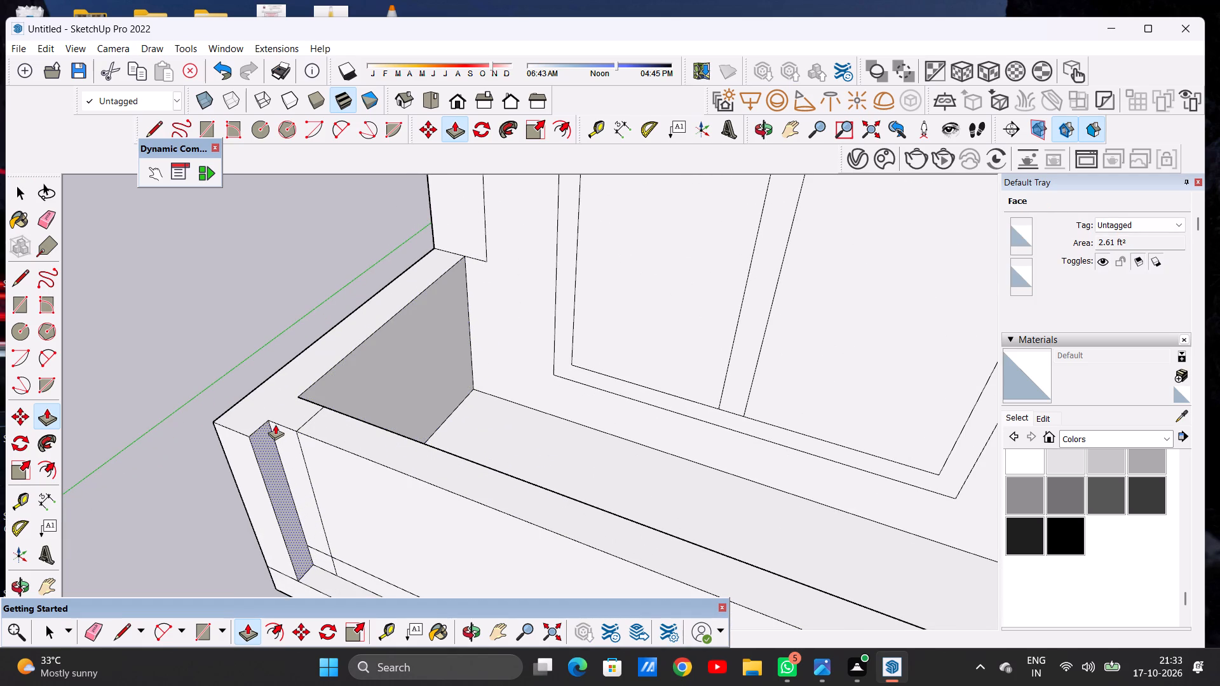
click(295, 399)
key(space)
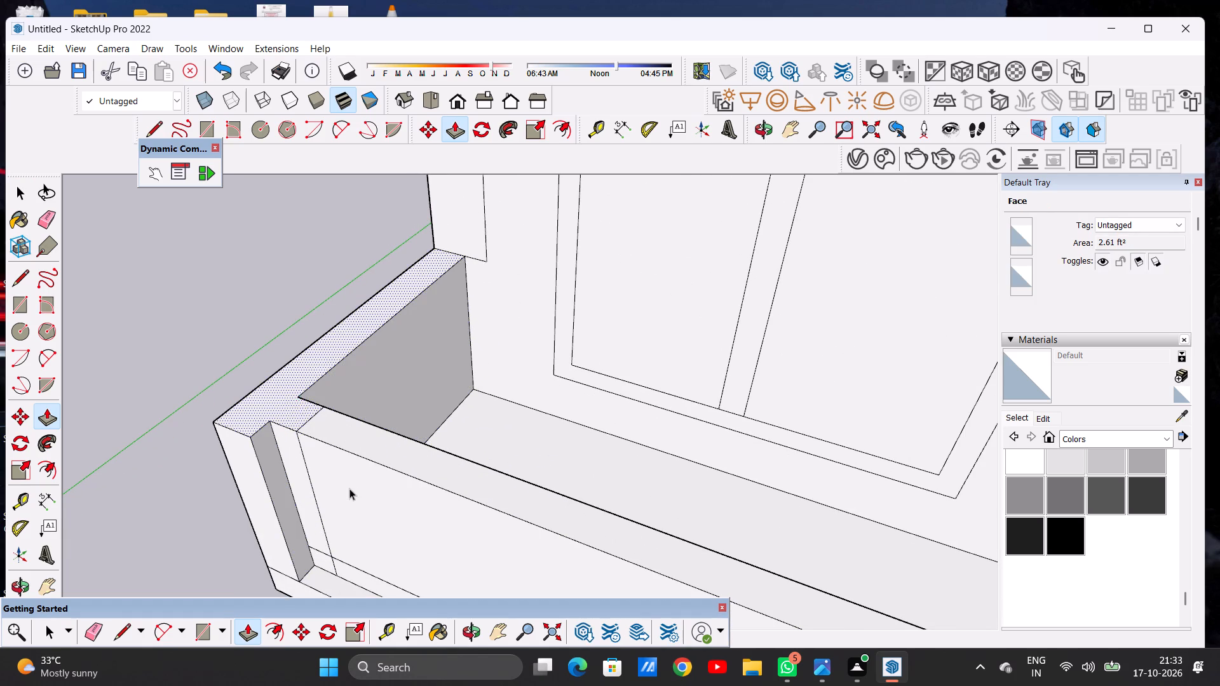
Erase the leftover seam lines on the front parapet's top and outer face near the side parapet.
scroll(351, 483, down, 6)
middle_drag(339, 490, 442, 424)
scroll(350, 492, up, 8)
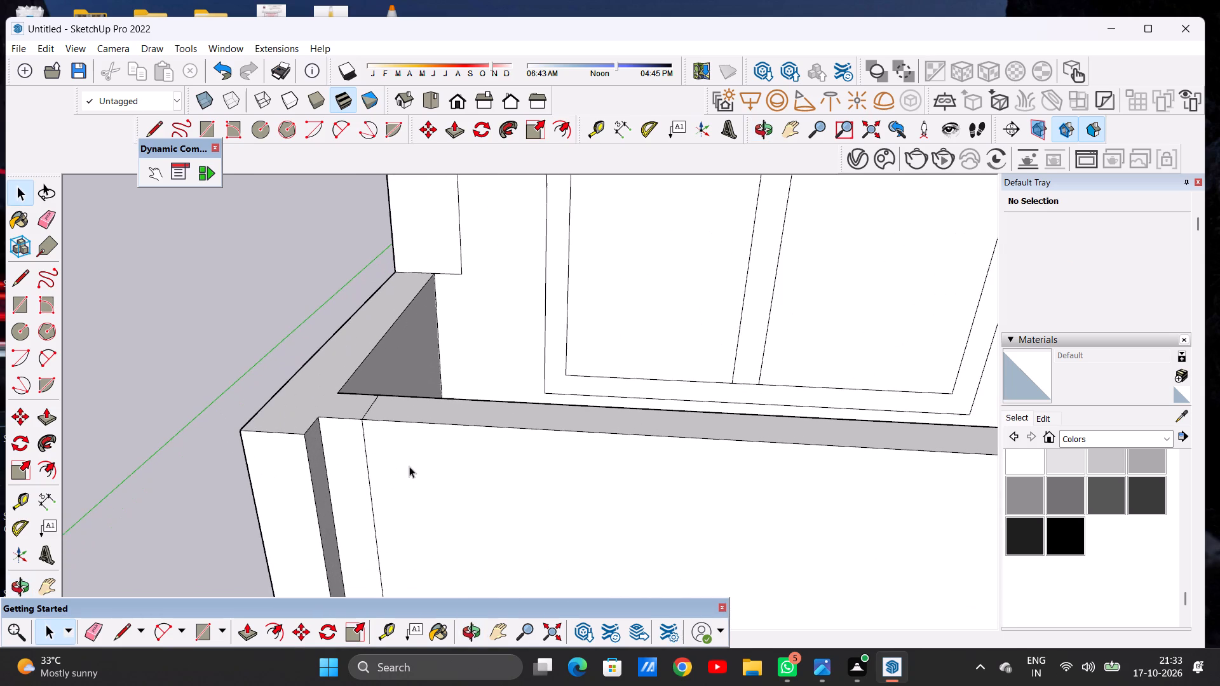
key(e)
scroll(381, 477, up, 5)
drag(355, 468, 372, 465)
scroll(375, 433, down, 7)
middle_drag(406, 419, 390, 491)
scroll(363, 447, up, 5)
drag(350, 448, 393, 454)
scroll(595, 370, down, 6)
scroll(595, 370, up, 1)
scroll(595, 370, down, 7)
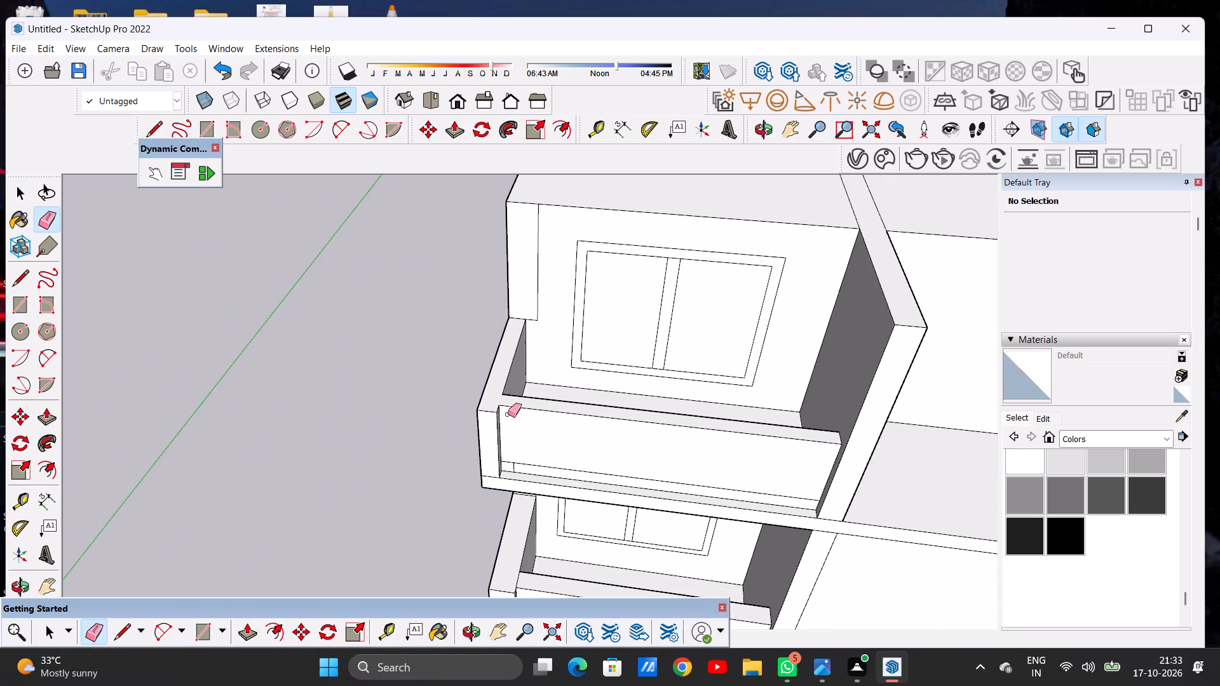
scroll(527, 489, up, 17)
drag(491, 434, 534, 433)
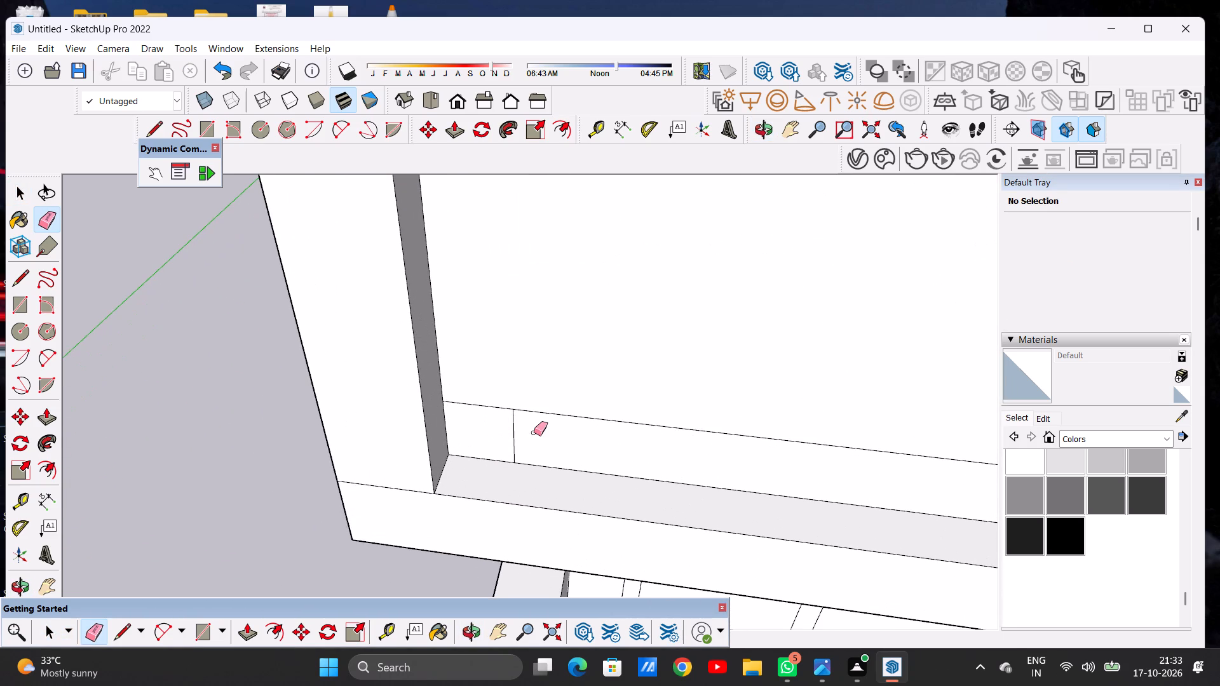
drag(534, 433, 515, 438)
Erase the leftover vertical seam line on the front parapet's inner face beside the side parapet.
scroll(481, 464, down, 11)
scroll(478, 475, up, 1)
scroll(478, 475, down, 6)
middle_drag(604, 330, 596, 342)
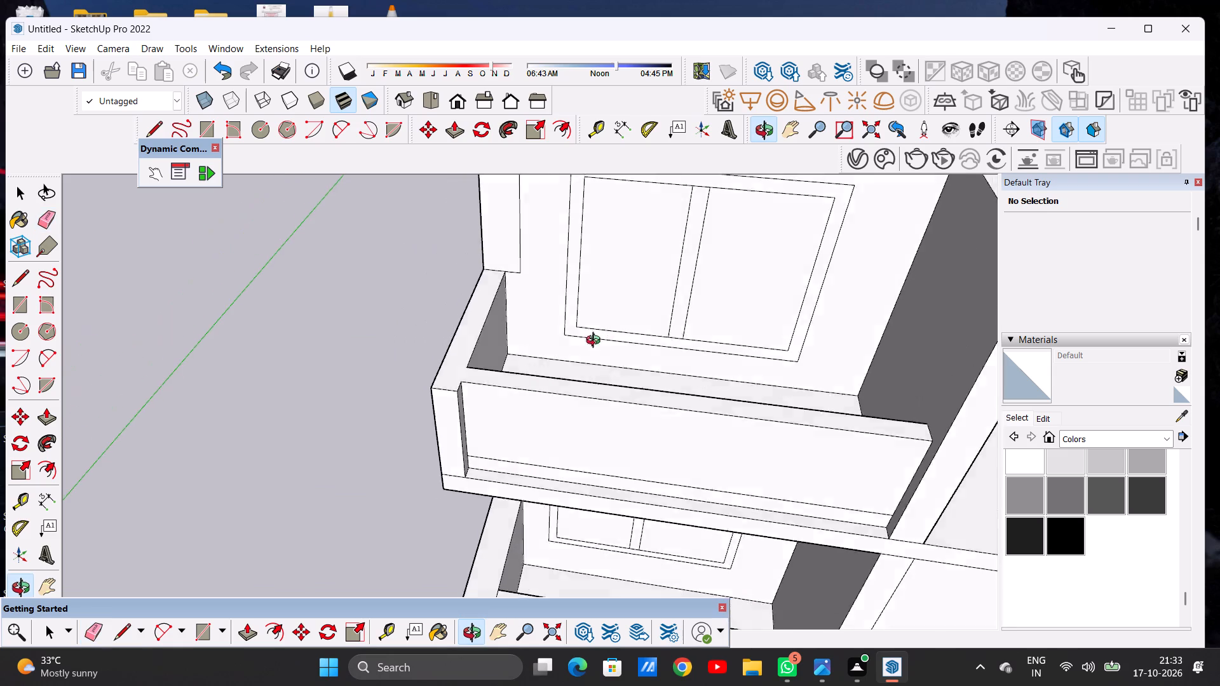
middle_drag(596, 342, 234, 408)
scroll(398, 332, up, 7)
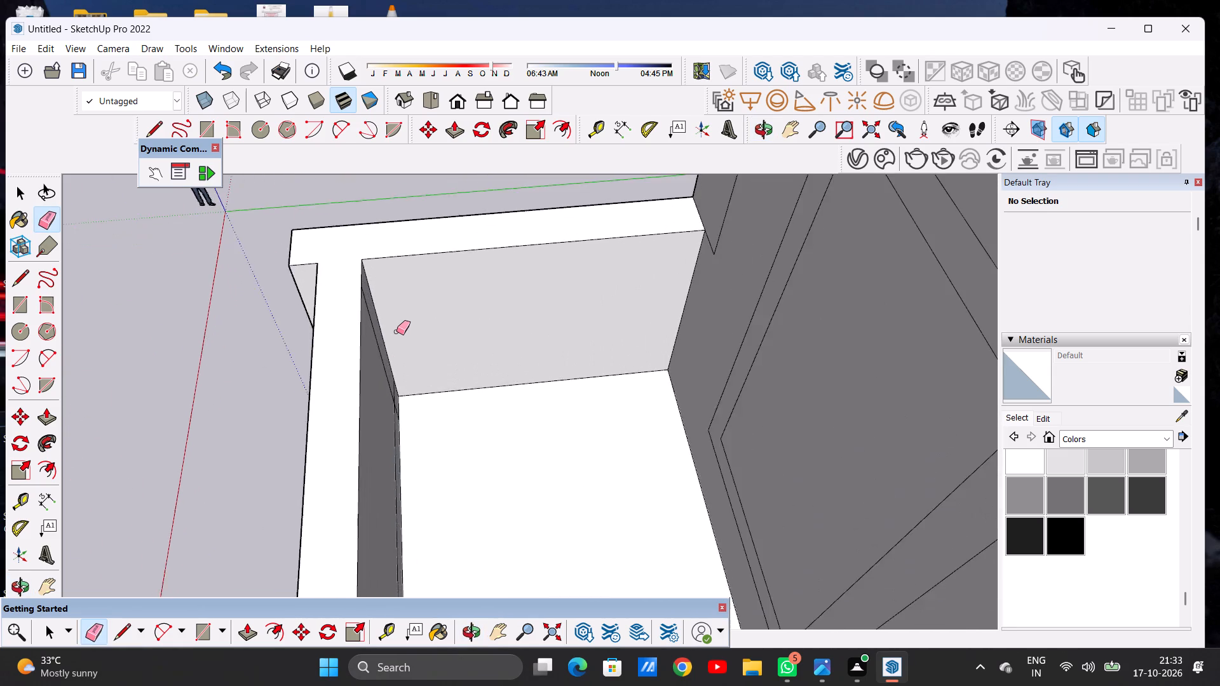
scroll(396, 332, up, 10)
click(372, 398)
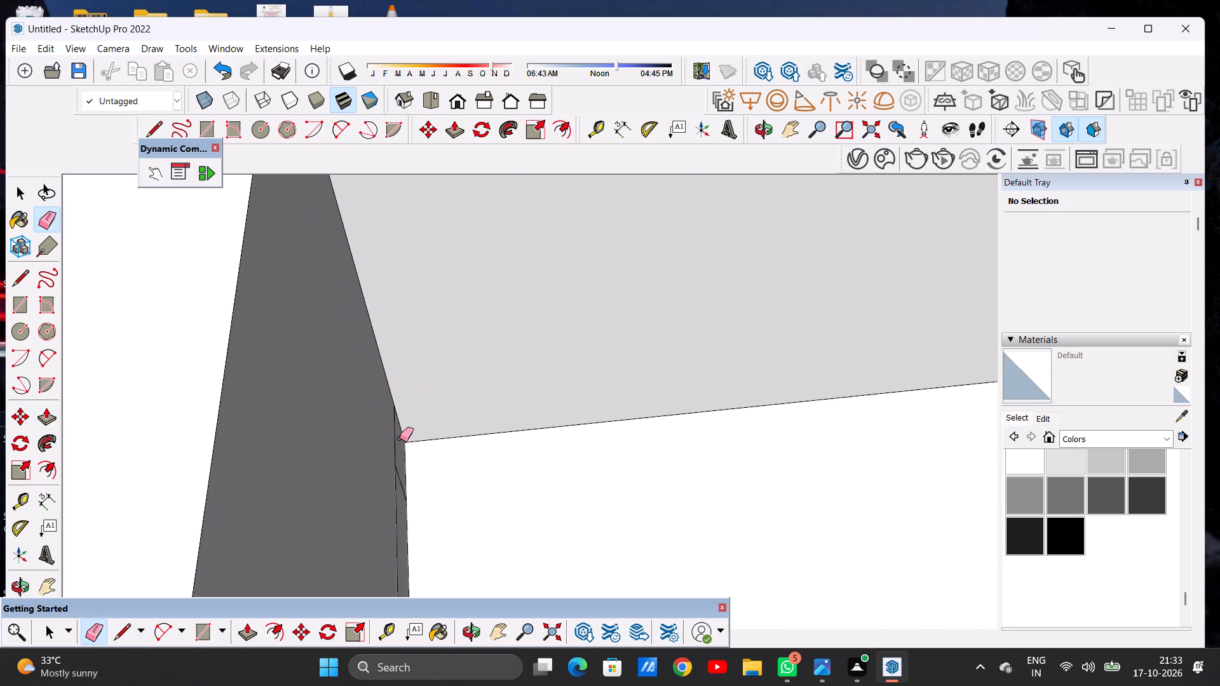
key(space)
Draw a vertical line on the window wall from the side parapet's inner top corner up to the roof's front edge.
scroll(434, 420, down, 15)
middle_drag(416, 396, 646, 349)
scroll(330, 446, down, 14)
middle_drag(361, 446, 564, 337)
scroll(426, 424, up, 7)
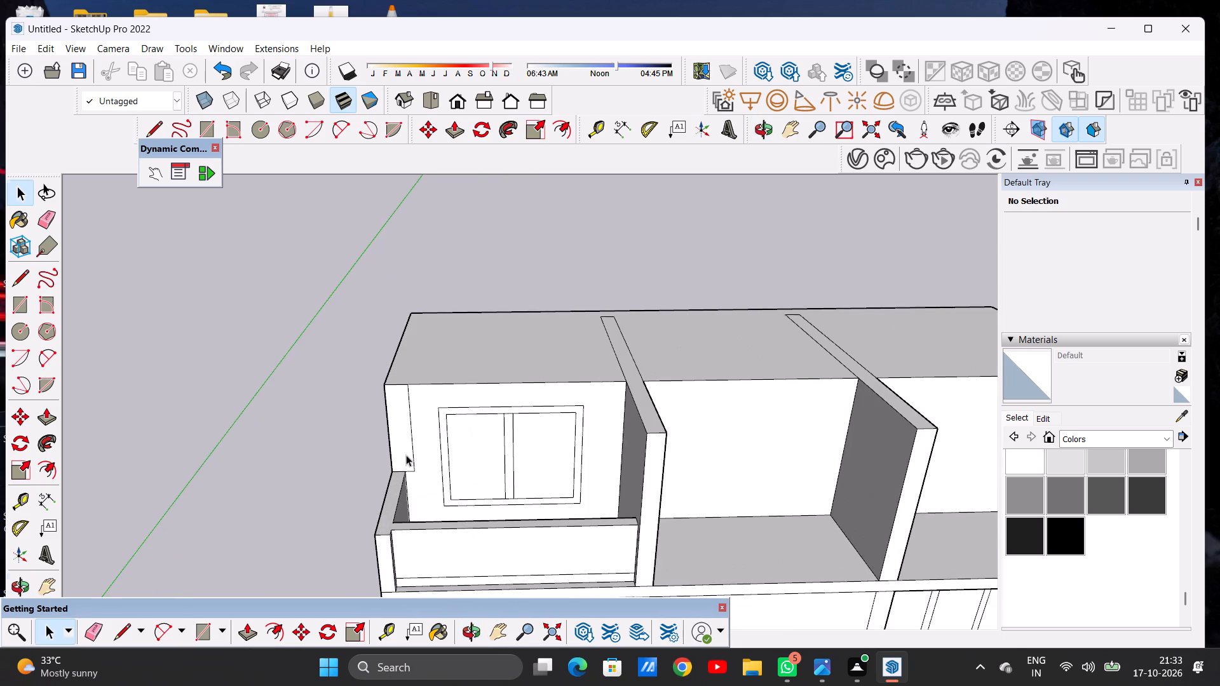
middle_drag(398, 467, 377, 511)
key(l)
scroll(386, 485, up, 4)
scroll(398, 471, down, 1)
scroll(398, 471, up, 5)
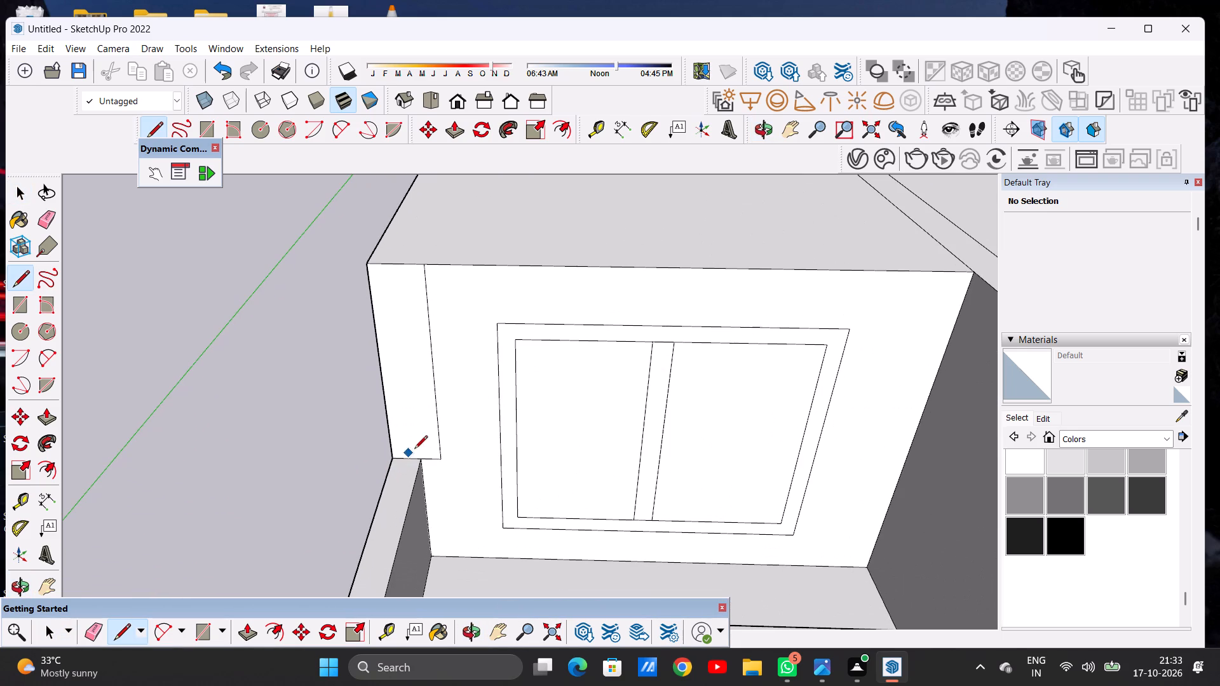
click(416, 460)
click(403, 265)
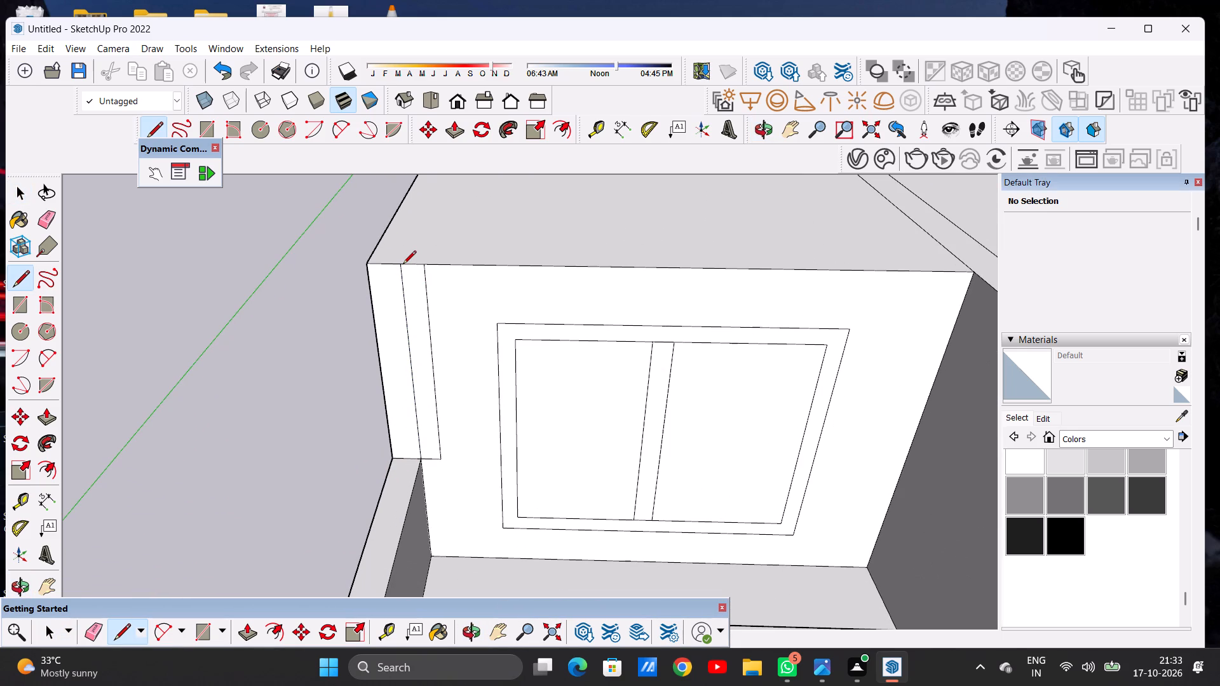
Erase the older vertical line and its short bottom stub on the window wall, inside the newly drawn line above the side parapet.
key(space)
key(e)
click(425, 331)
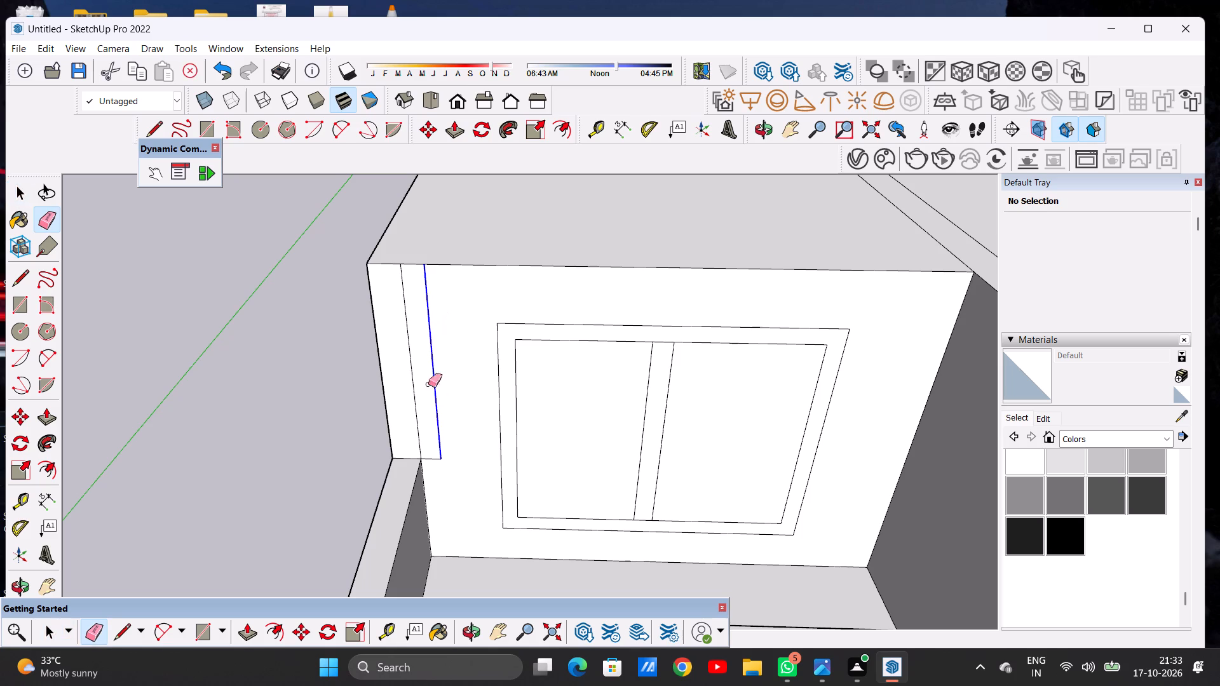
drag(431, 451, 431, 465)
Draw a line across the upper left balcony's parapet top at the corner, separating the side parapet's top from the front parapet's.
scroll(463, 402, down, 16)
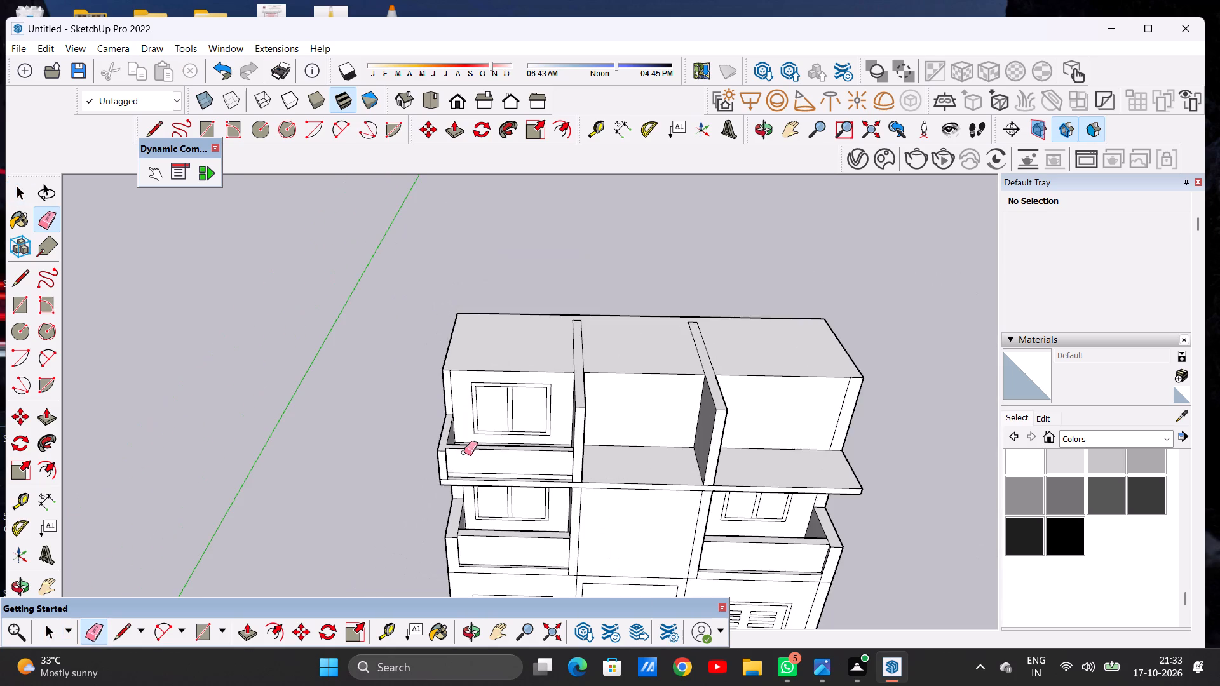
middle_drag(461, 458, 466, 338)
scroll(487, 506, down, 4)
middle_drag(466, 521, 380, 547)
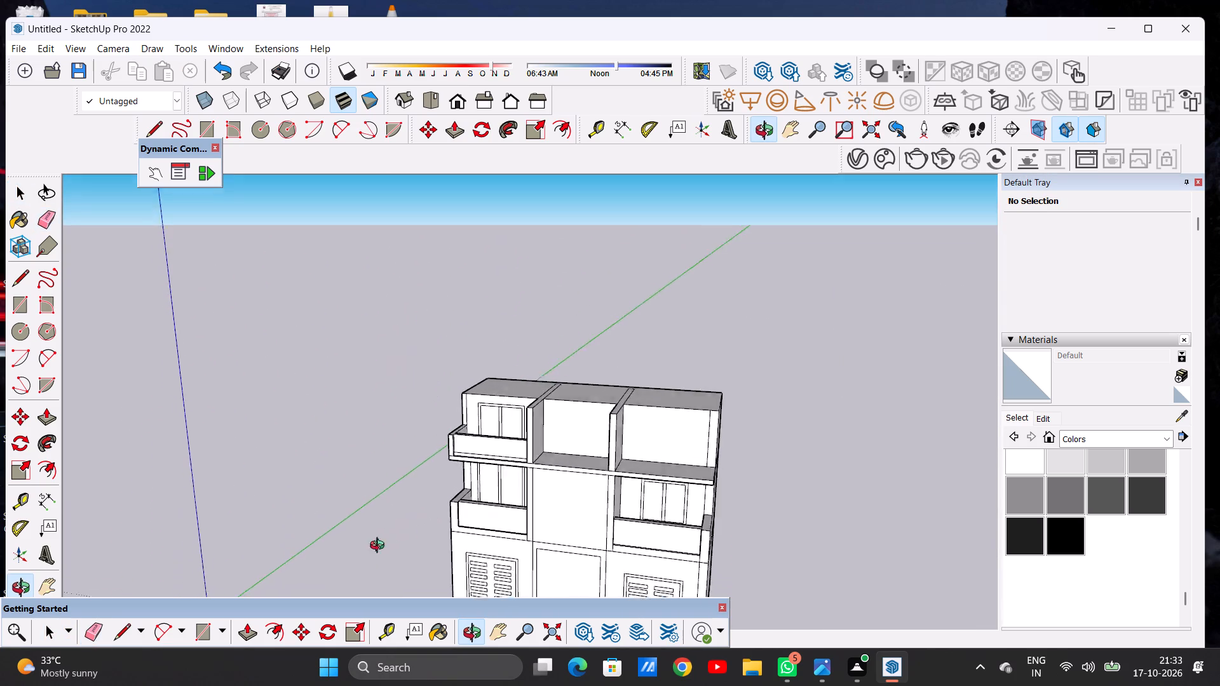
middle_drag(380, 547, 348, 605)
scroll(492, 499, up, 10)
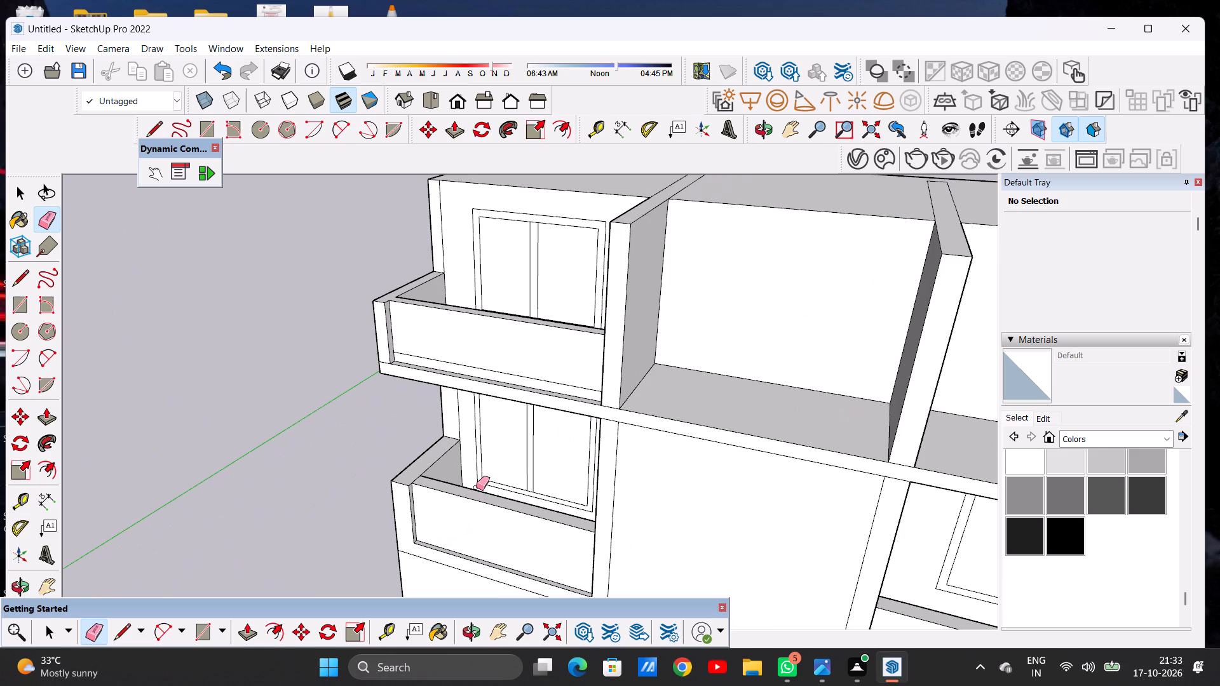
key(space)
middle_drag(469, 449, 545, 481)
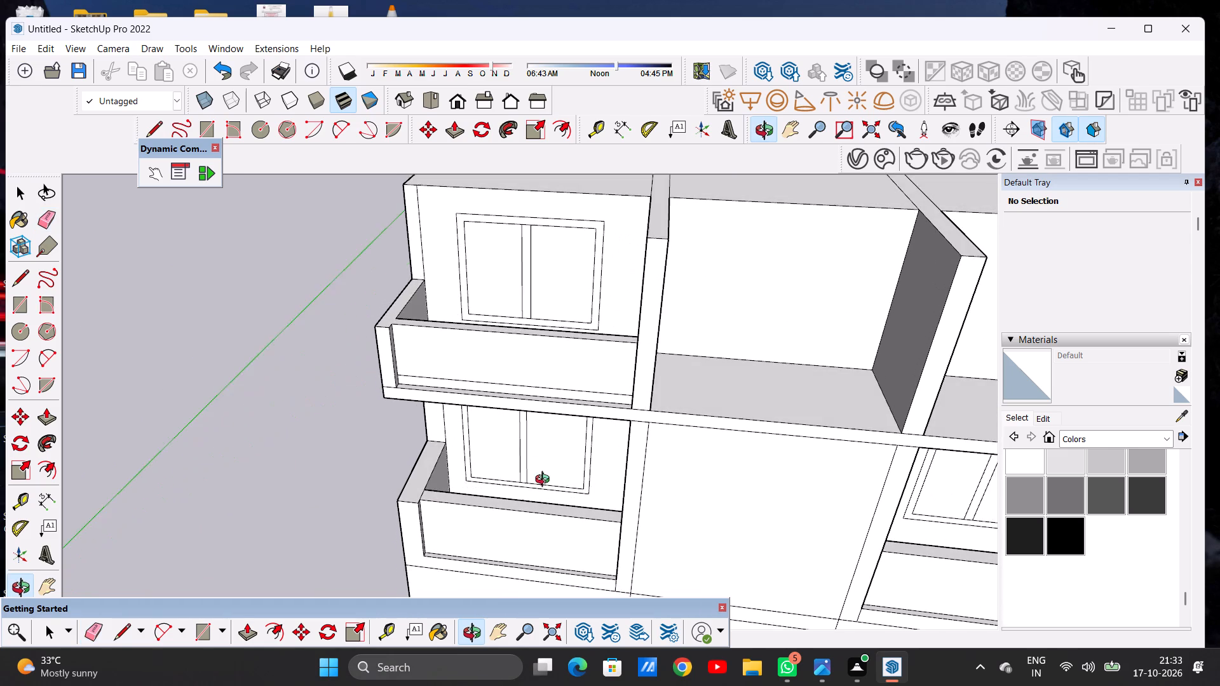
middle_drag(545, 481, 550, 494)
key(p)
scroll(404, 307, up, 9)
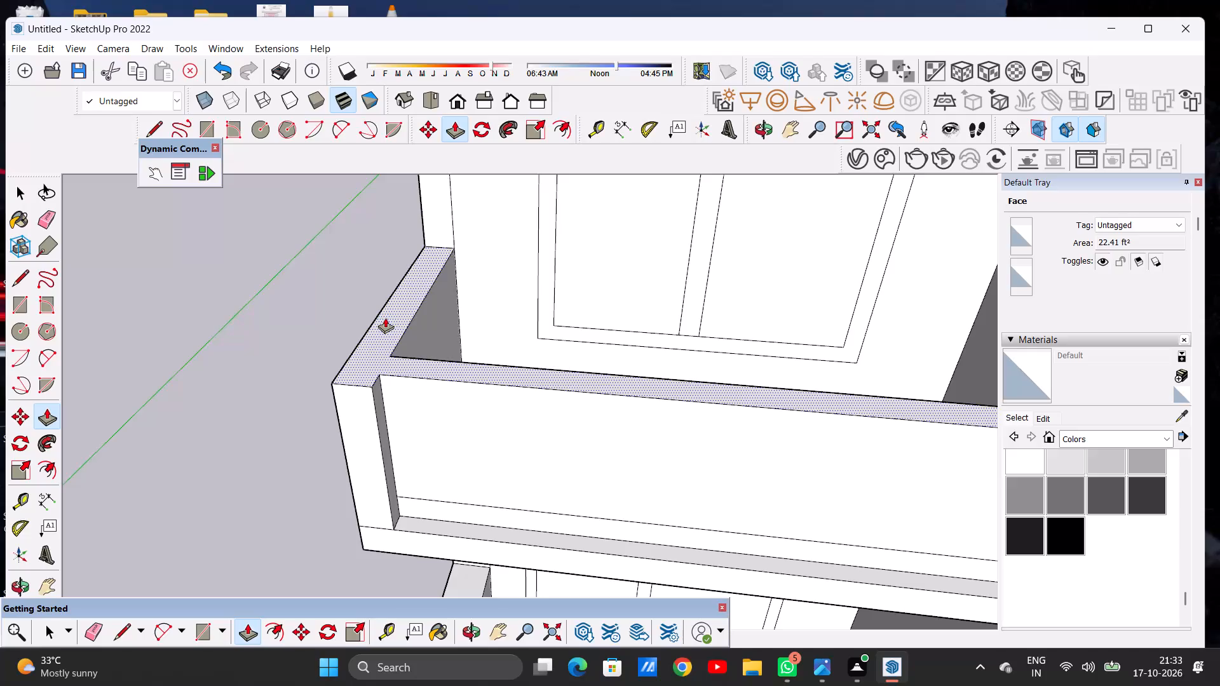
key(space)
key(l)
scroll(414, 400, up, 10)
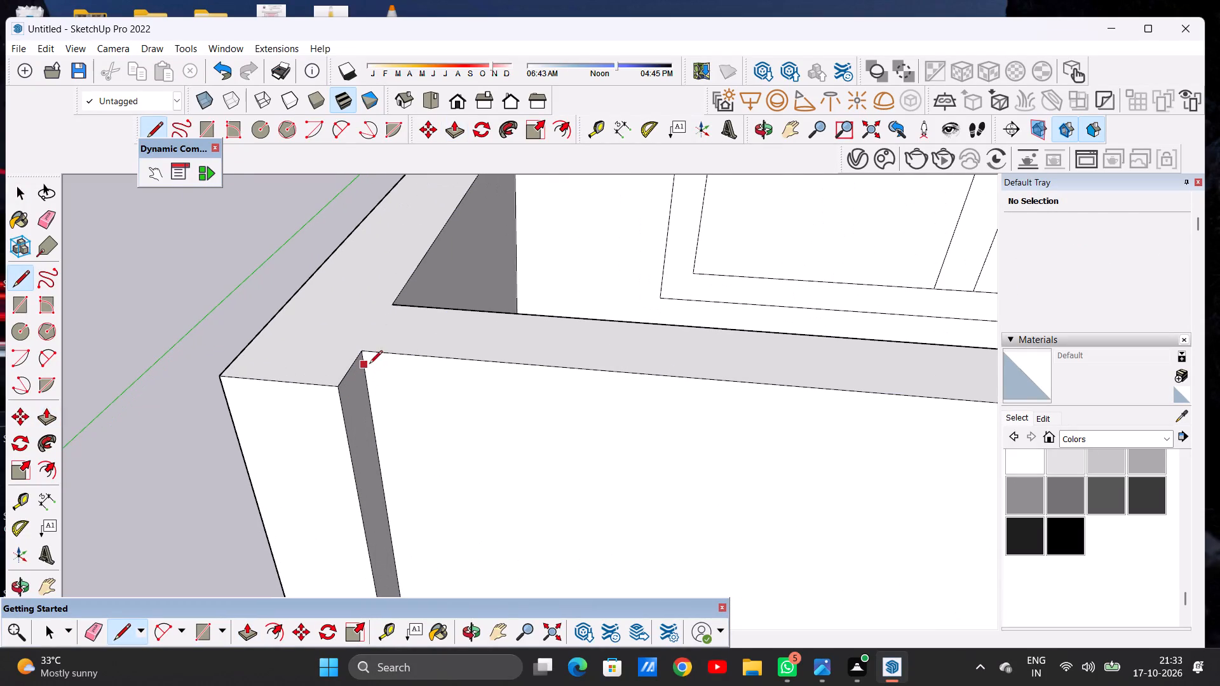
click(360, 351)
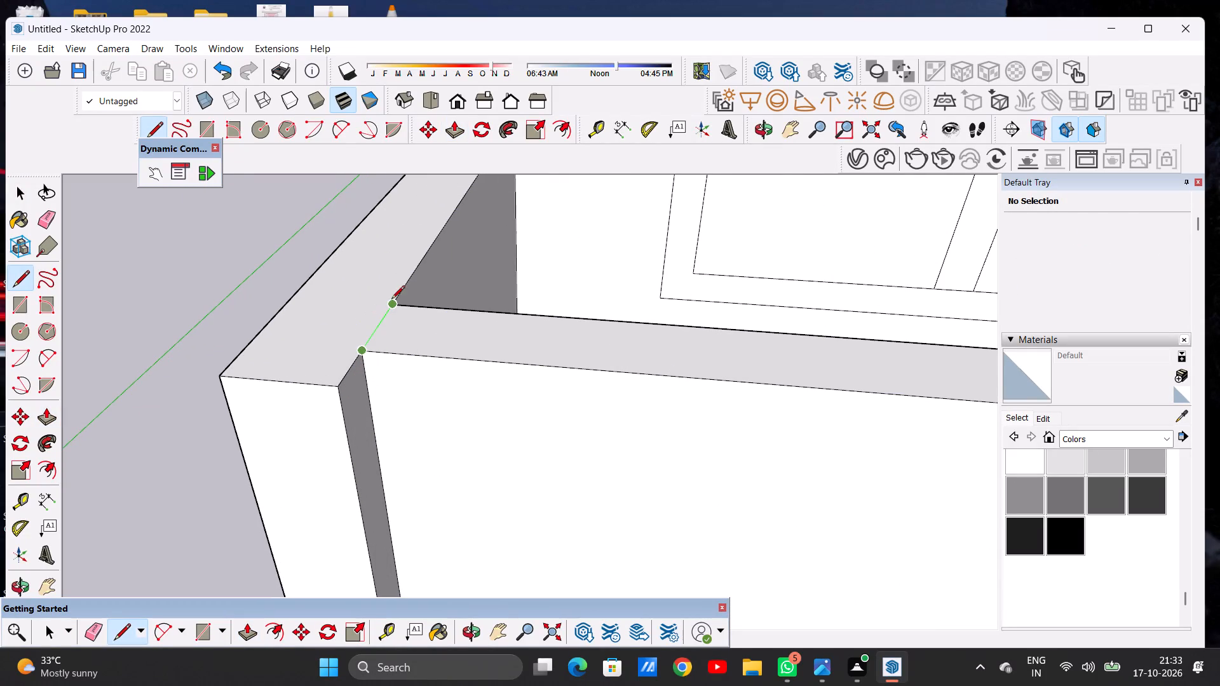
click(398, 297)
Push/Pull the side parapet's top face up to the roof level, making it a full-height side wall.
key(space)
key(p)
click(343, 328)
scroll(410, 262, down, 6)
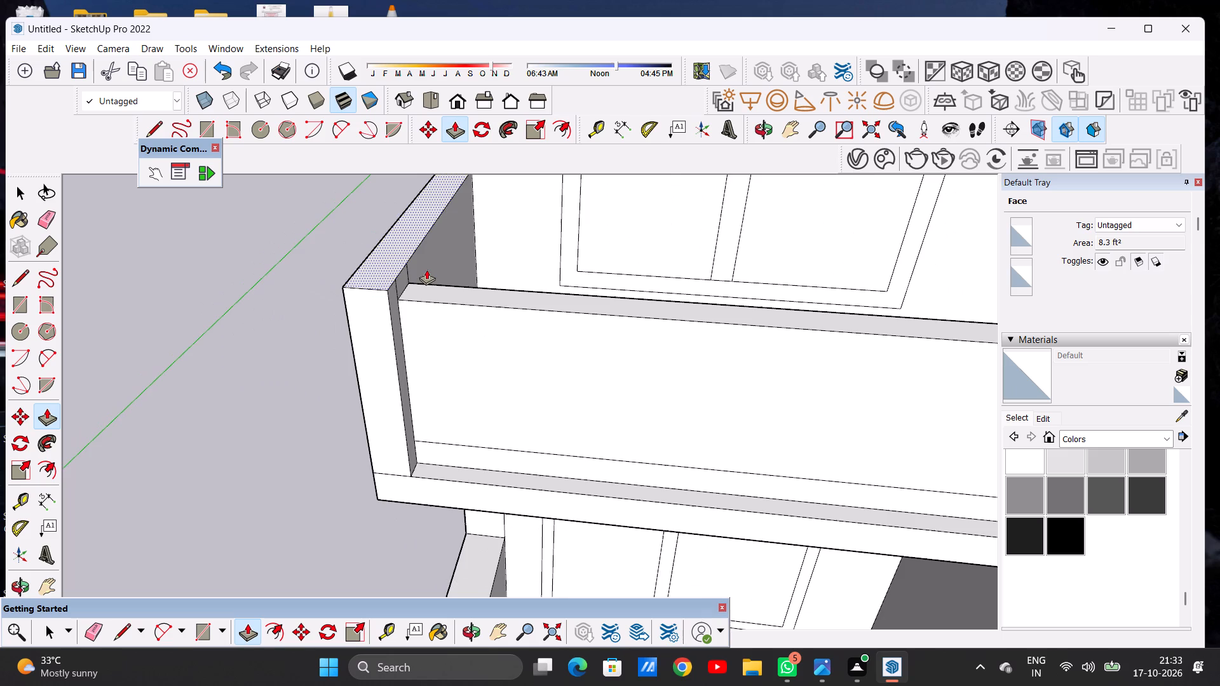
scroll(426, 269, down, 20)
scroll(430, 203, up, 7)
scroll(430, 203, down, 1)
scroll(430, 203, up, 4)
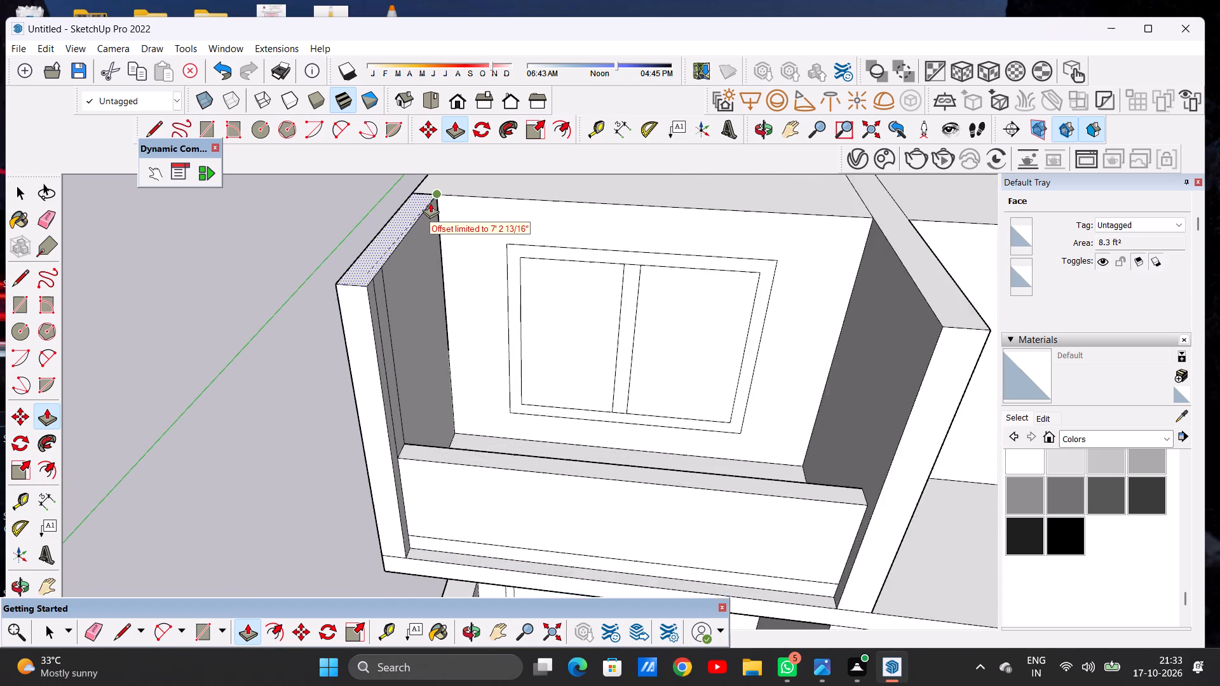
scroll(430, 203, up, 5)
click(442, 193)
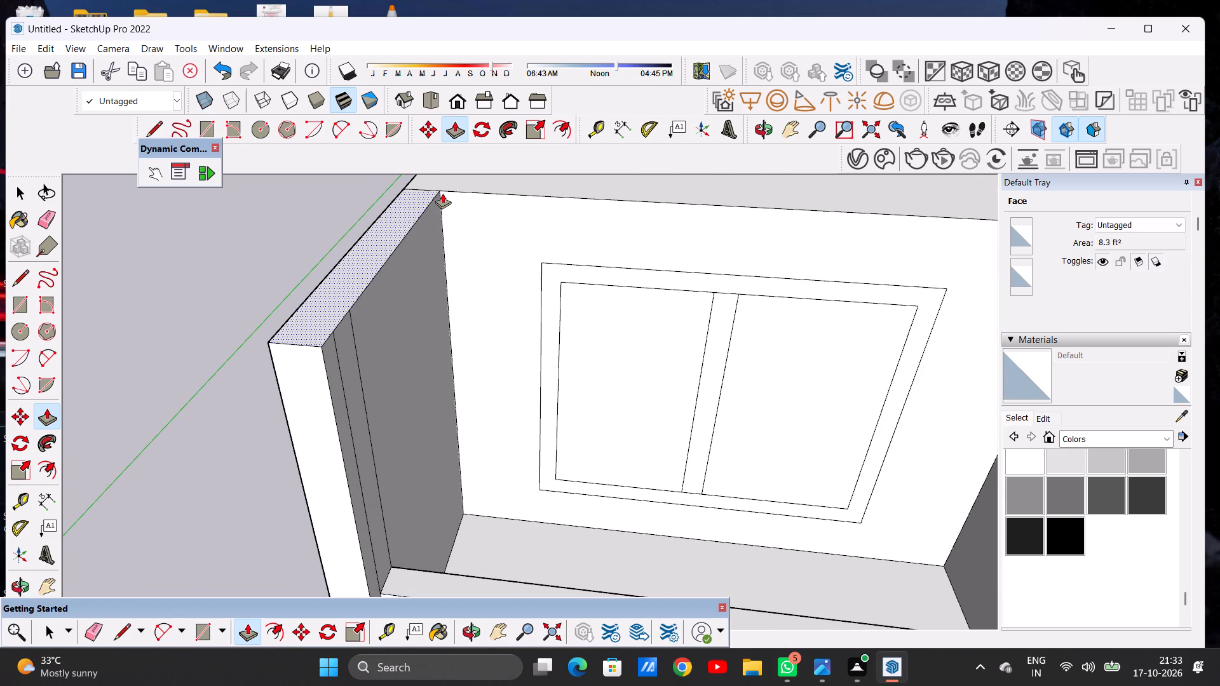
Erase the leftover vertical seam lines on the side wall's inner face above the front parapet.
key(space)
scroll(424, 368, down, 8)
middle_drag(477, 389, 250, 401)
scroll(369, 311, up, 5)
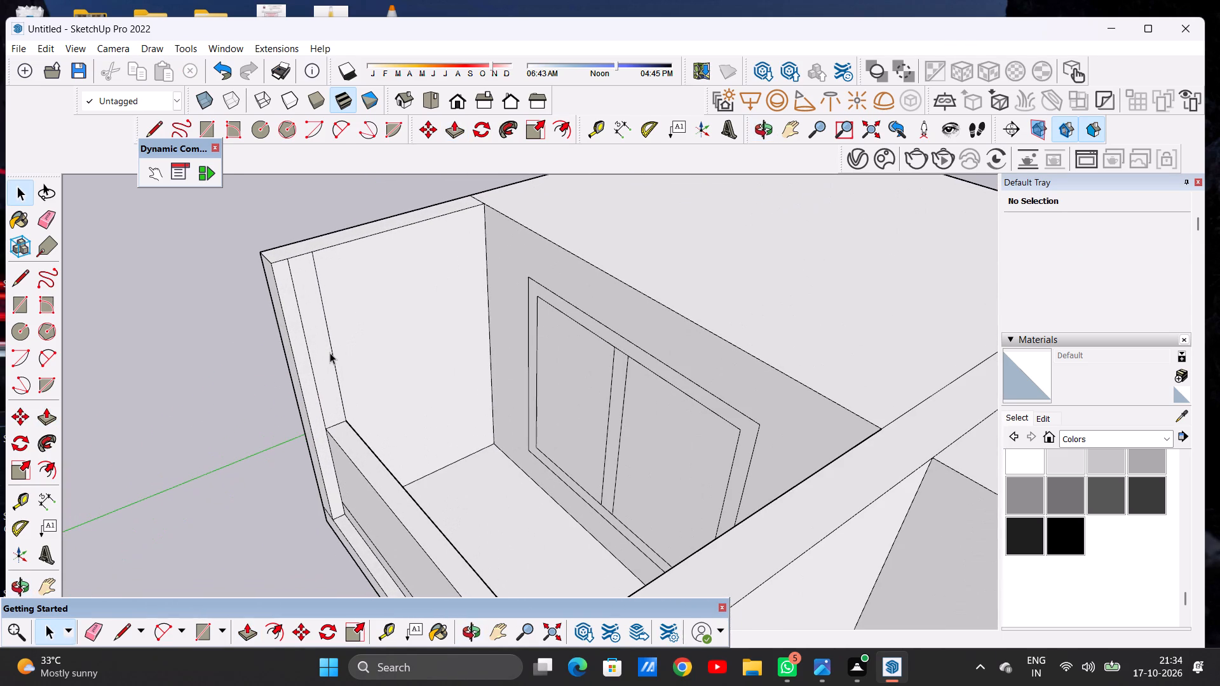
key(e)
scroll(324, 349, up, 5)
drag(294, 360, 343, 335)
key(space)
Examine the upper left balcony and the whole facade from several angles, comparing it with the upper right bay.
scroll(362, 424, down, 18)
middle_drag(367, 429, 548, 324)
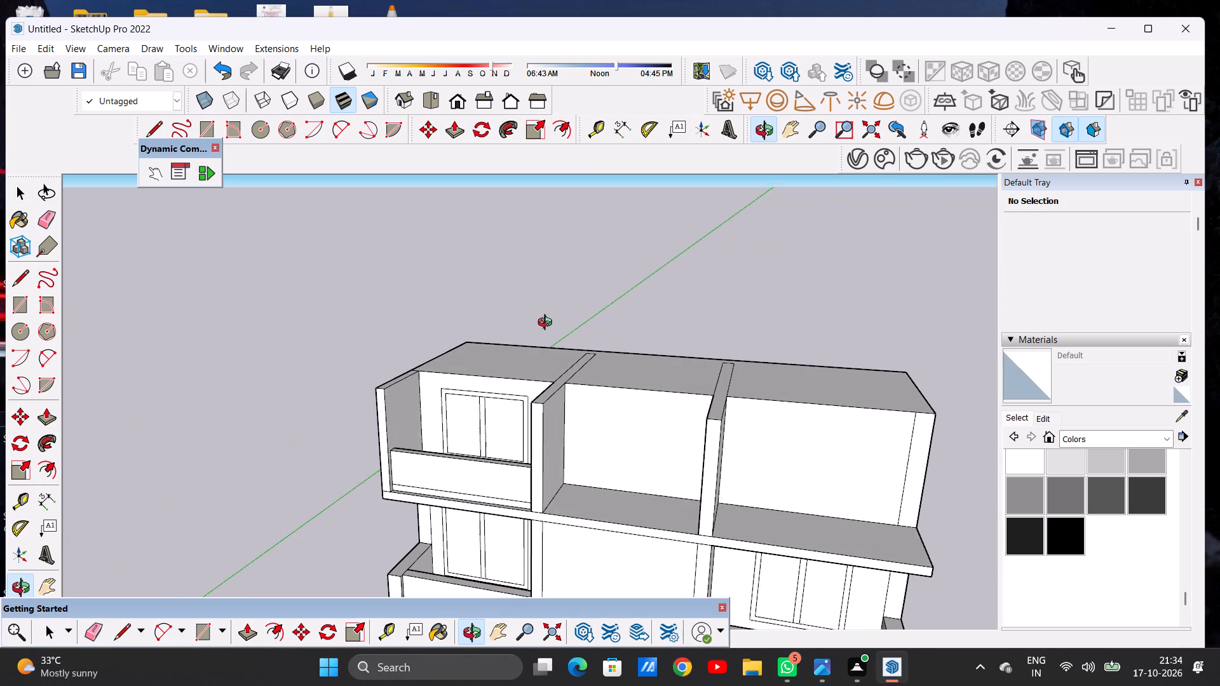
middle_drag(548, 324, 551, 326)
scroll(461, 506, down, 3)
middle_drag(458, 488, 498, 459)
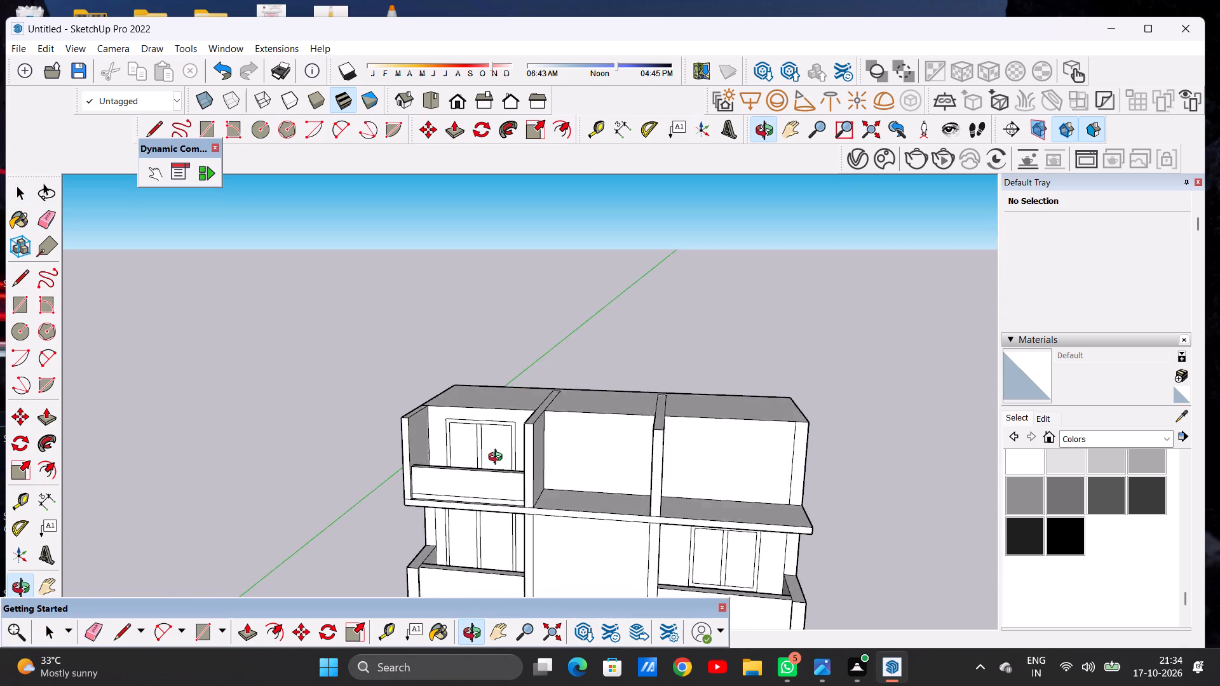
middle_drag(498, 459, 534, 449)
scroll(495, 495, up, 6)
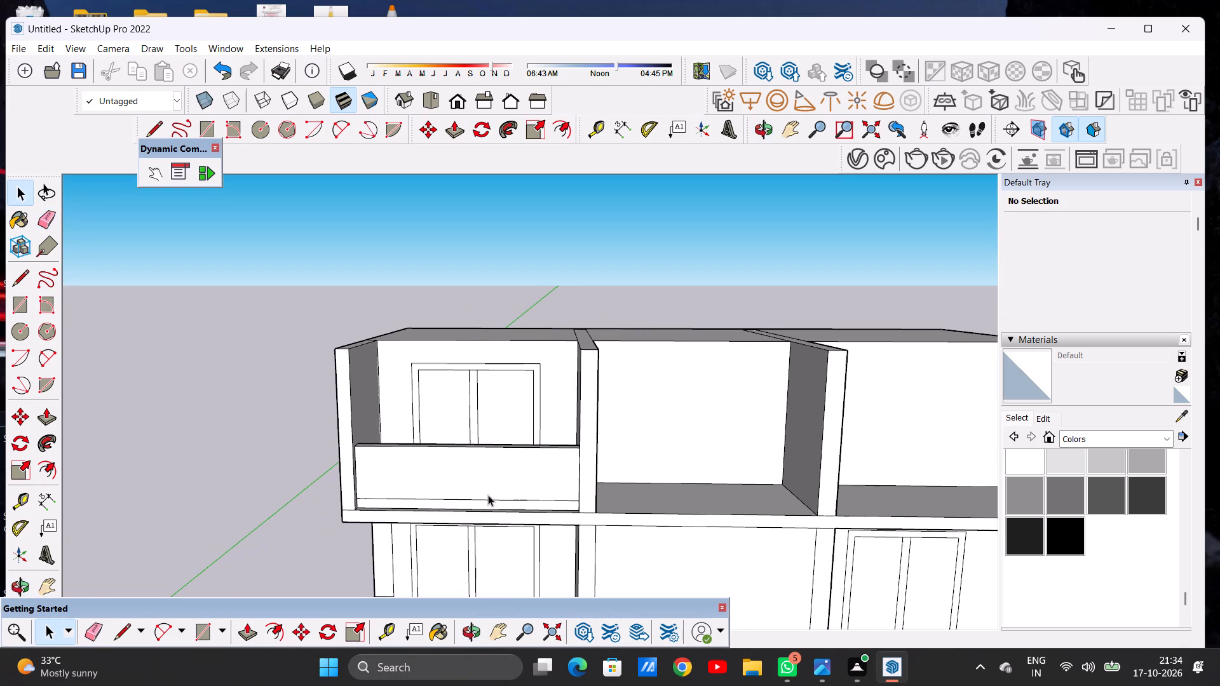
scroll(468, 502, down, 19)
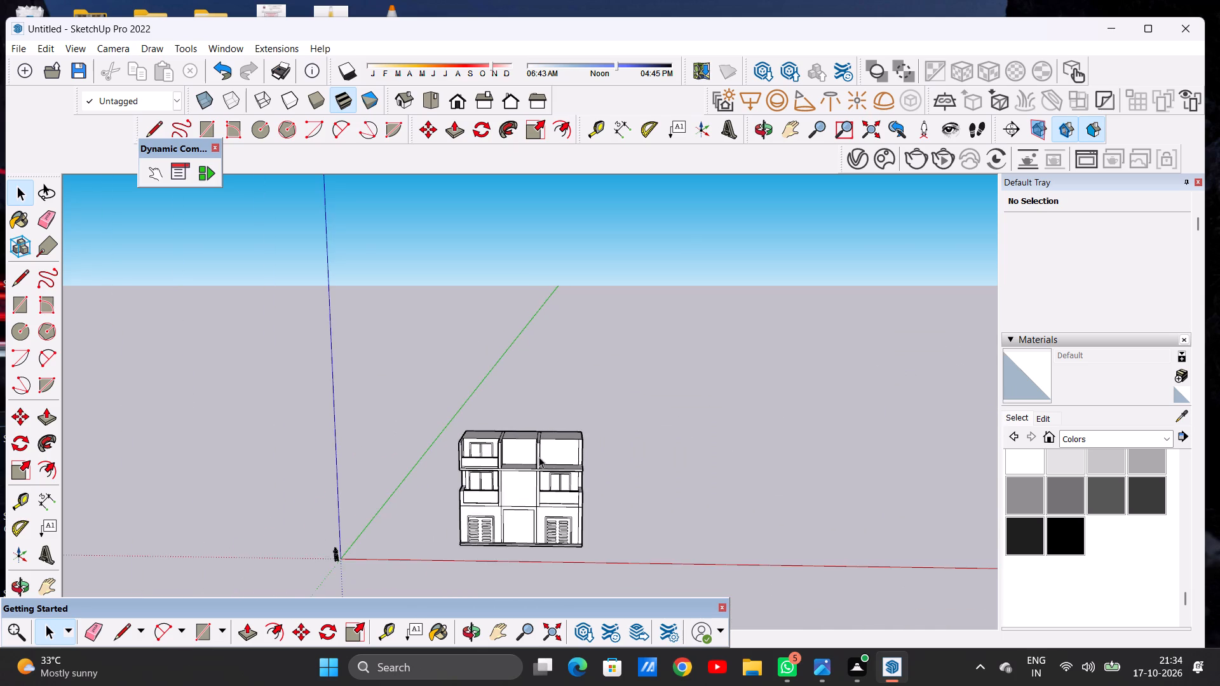
scroll(607, 443, up, 5)
scroll(573, 421, down, 6)
scroll(550, 508, up, 4)
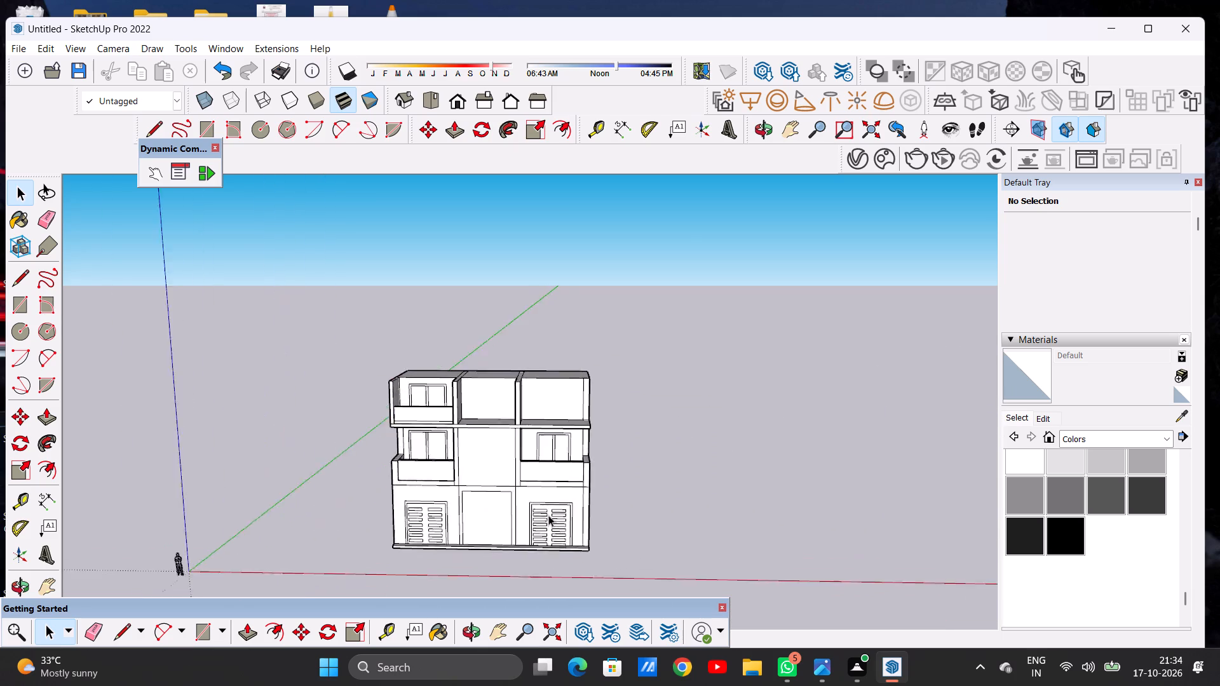
scroll(548, 515, up, 3)
scroll(524, 434, up, 6)
middle_drag(553, 356, 545, 478)
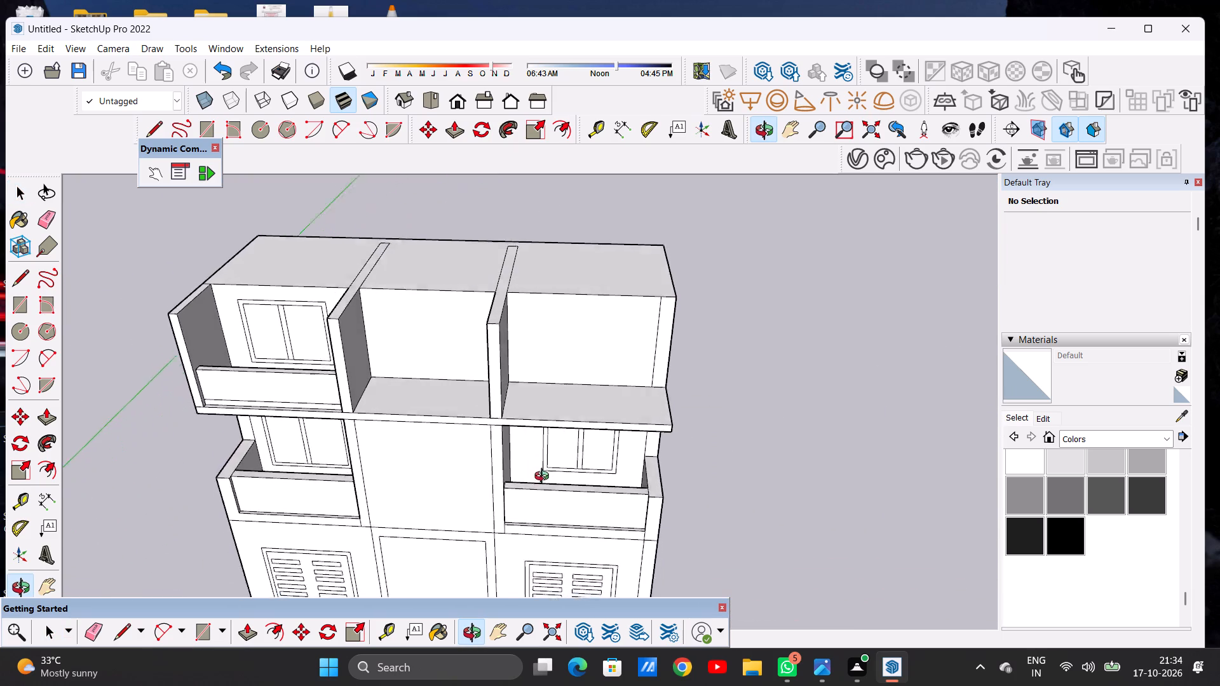
middle_drag(545, 478, 548, 527)
scroll(548, 527, up, 1)
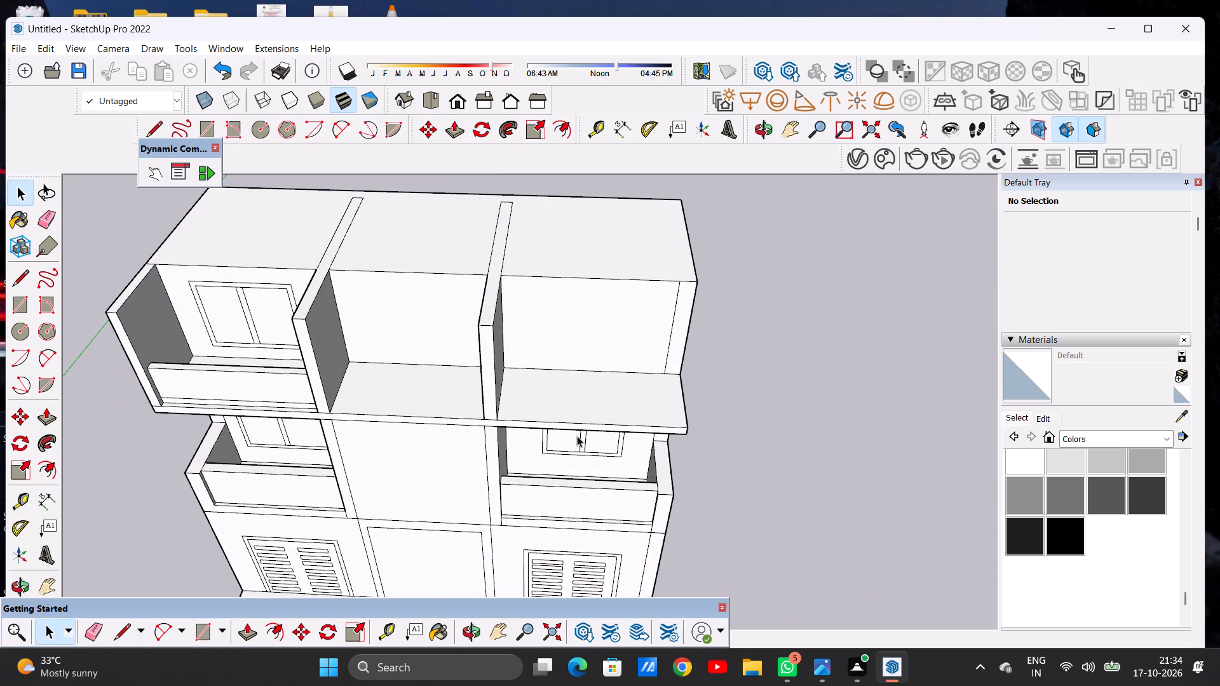
scroll(577, 416, down, 7)
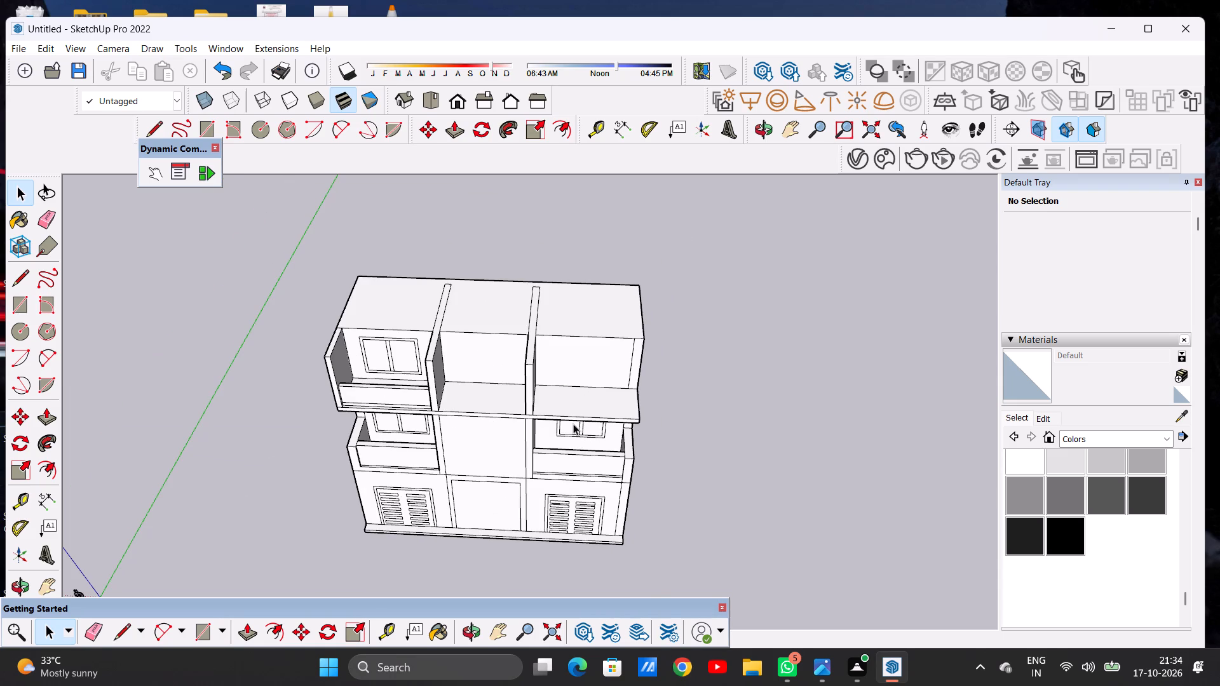
scroll(573, 424, up, 6)
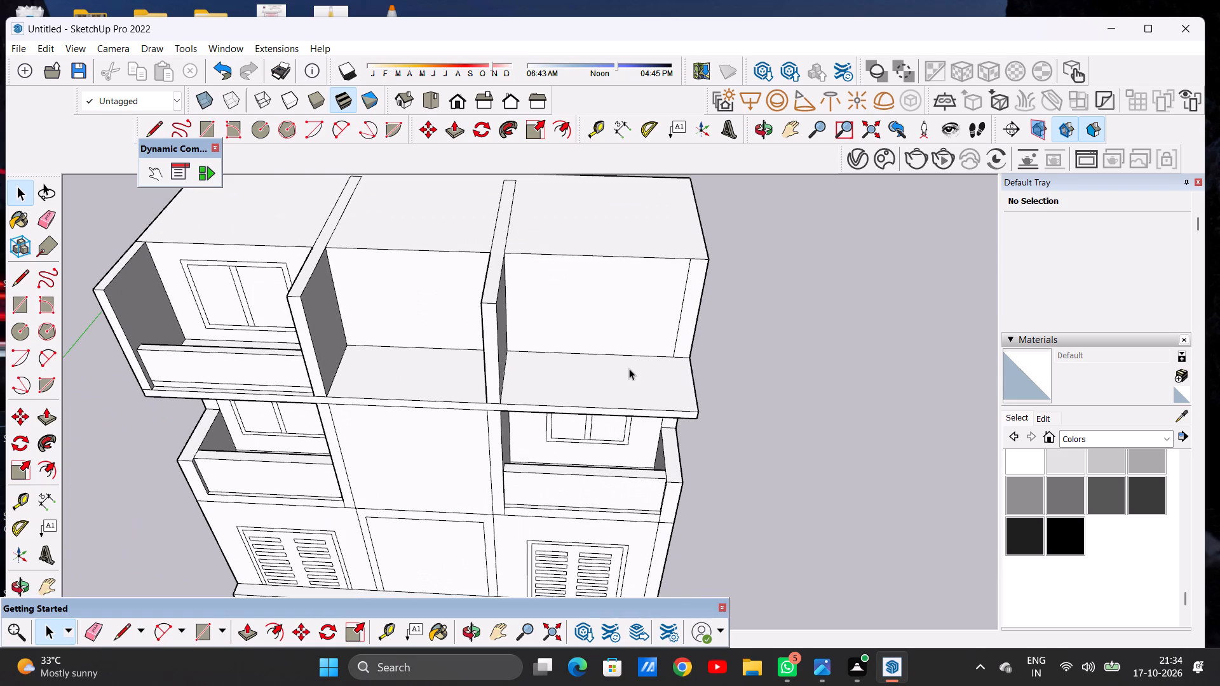
Draw the parapet outline on the upper right slab, with lines parallel to its outer side and front edges, ending at the dividing wall.
key(l)
scroll(567, 347, down, 4)
scroll(643, 399, up, 3)
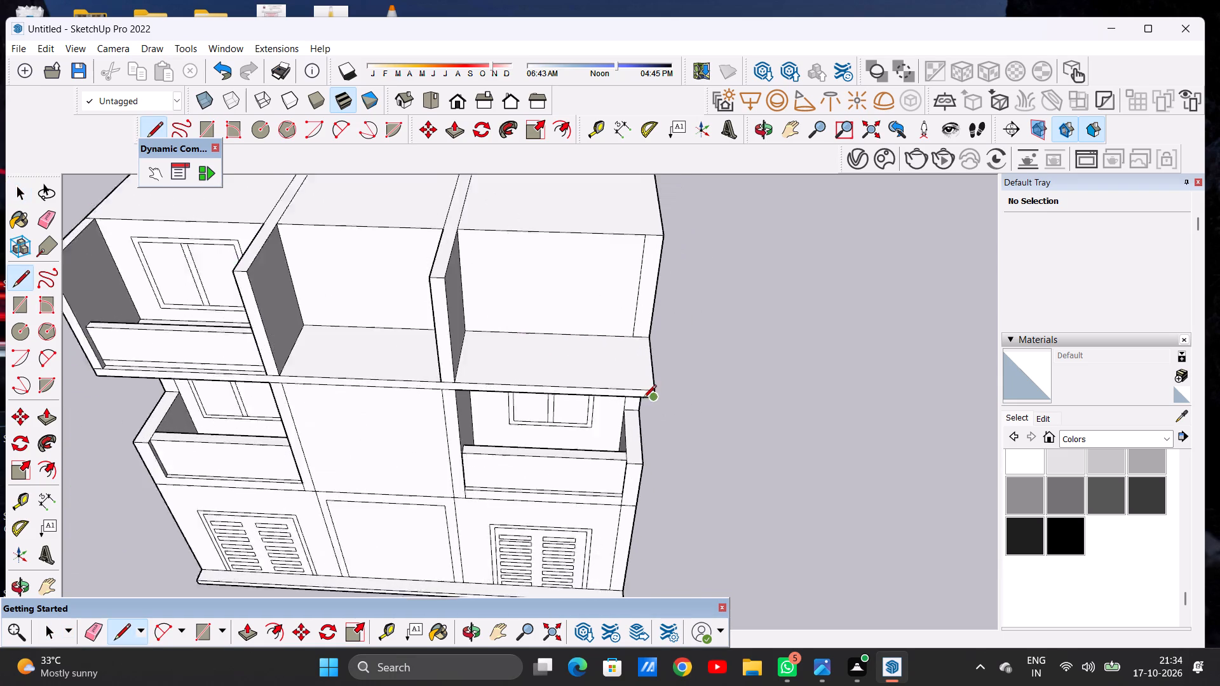
scroll(643, 399, up, 9)
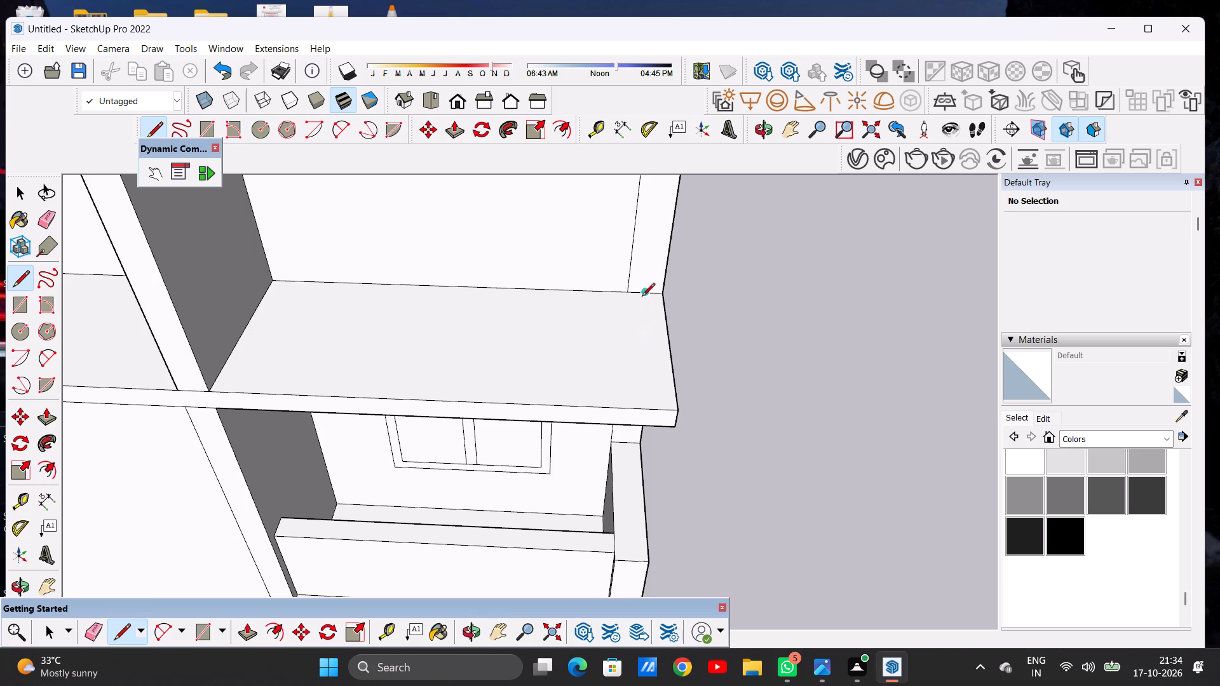
click(642, 297)
click(653, 394)
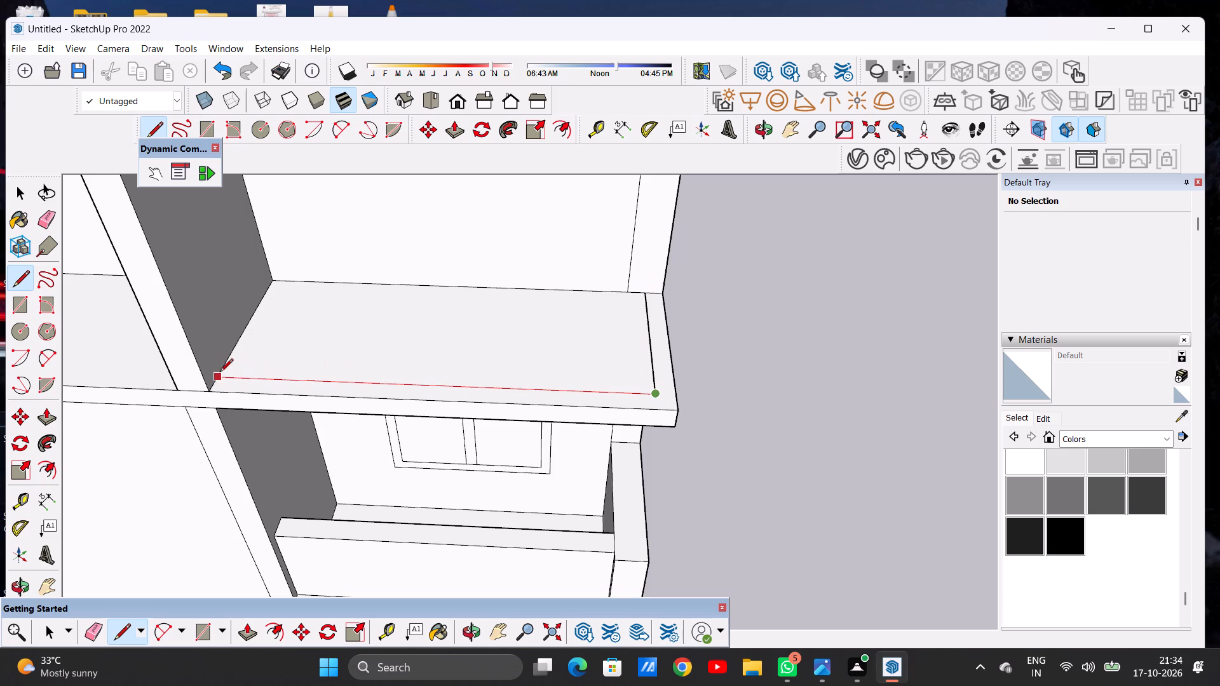
click(220, 373)
key(space)
key(space)
Erase the vertical line near the outer edge of the upper right bay's back wall.
middle_drag(606, 382, 597, 485)
scroll(414, 480, down, 6)
scroll(561, 366, up, 5)
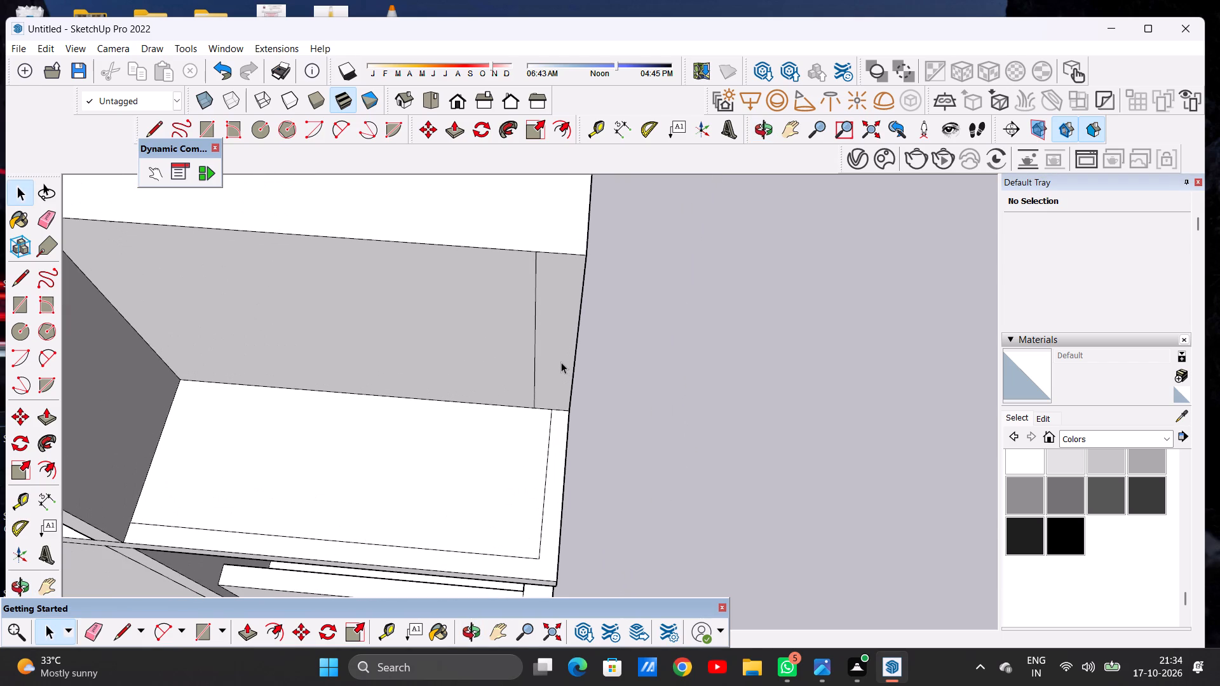
key(r)
key(space)
text(E)
drag(532, 316, 549, 317)
key(space)
Draw a roughly square window rectangle on the upper right bay's back wall.
scroll(484, 454, down, 10)
middle_drag(479, 425, 526, 287)
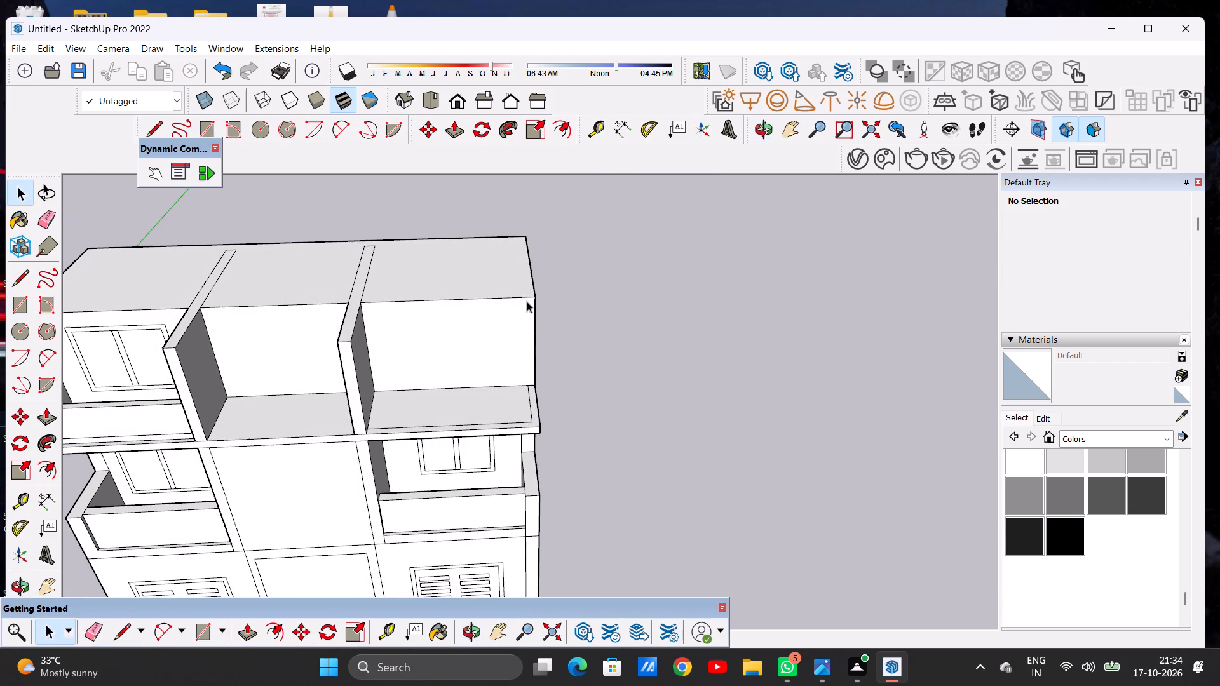
middle_drag(513, 281, 514, 250)
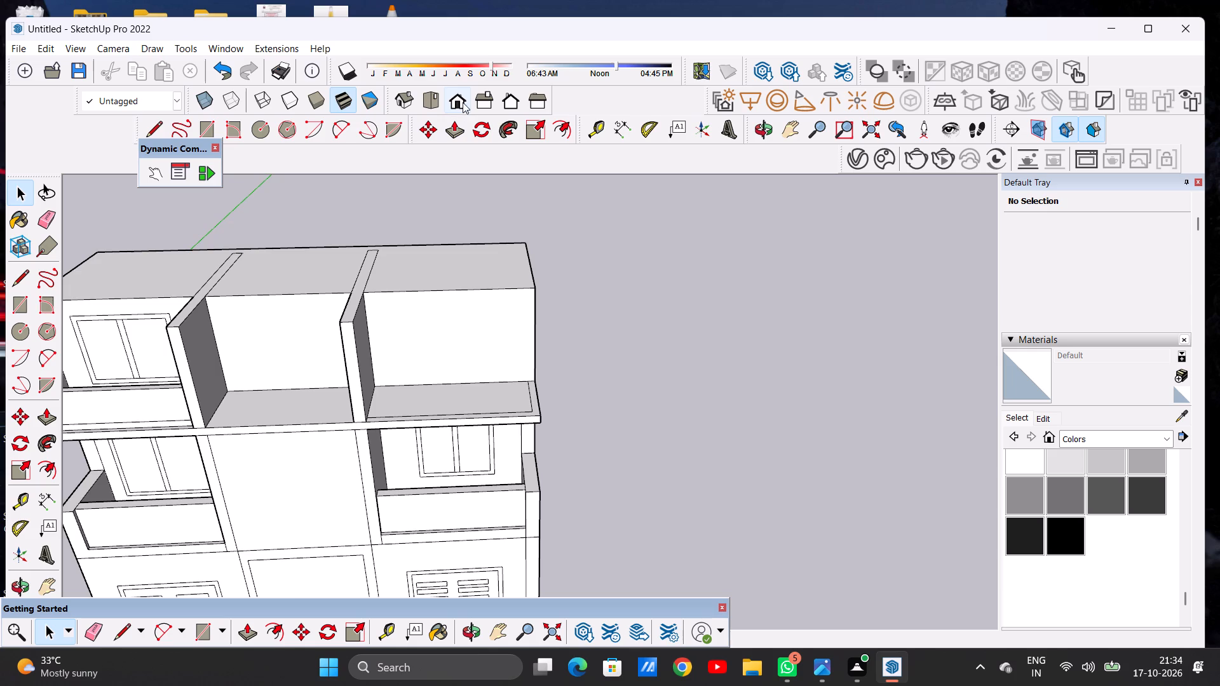
click(460, 100)
scroll(592, 339, down, 4)
scroll(698, 236, up, 9)
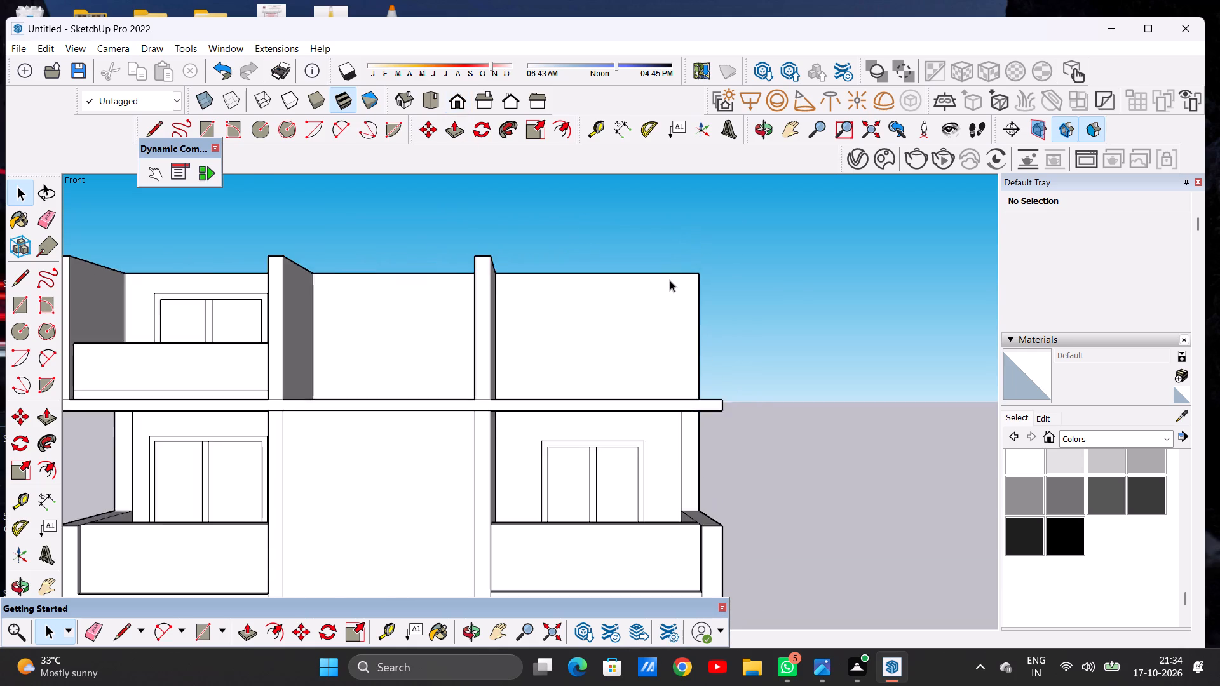
scroll(670, 280, up, 4)
key(r)
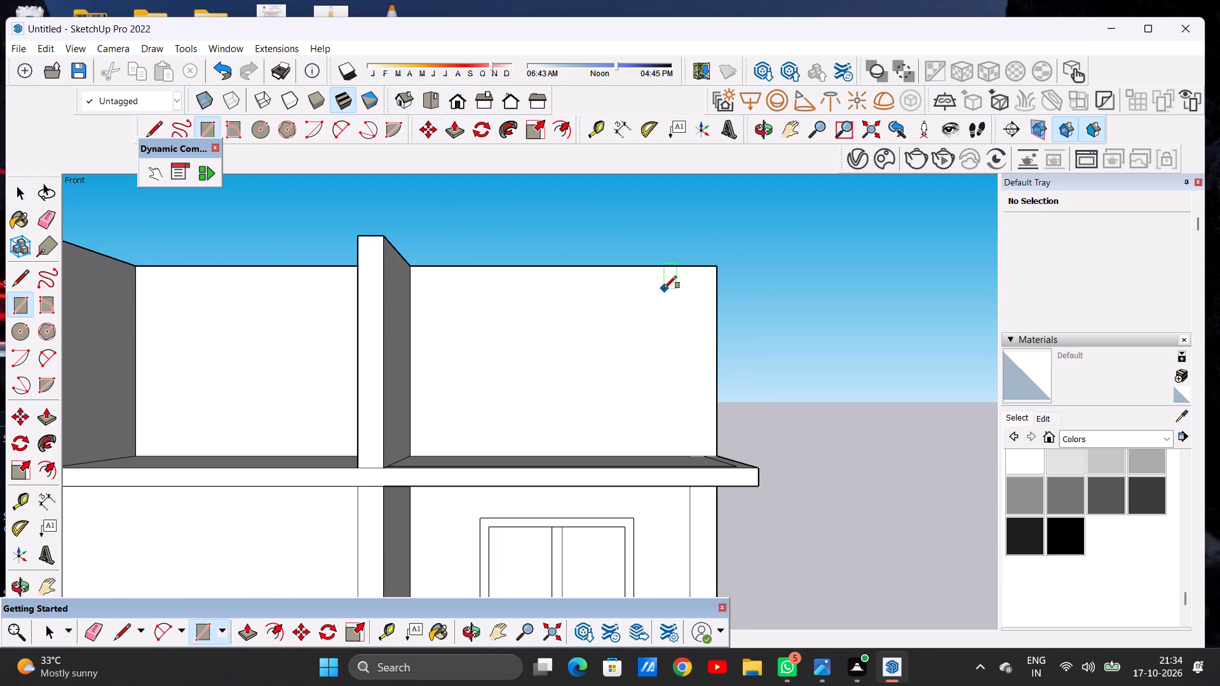
click(463, 292)
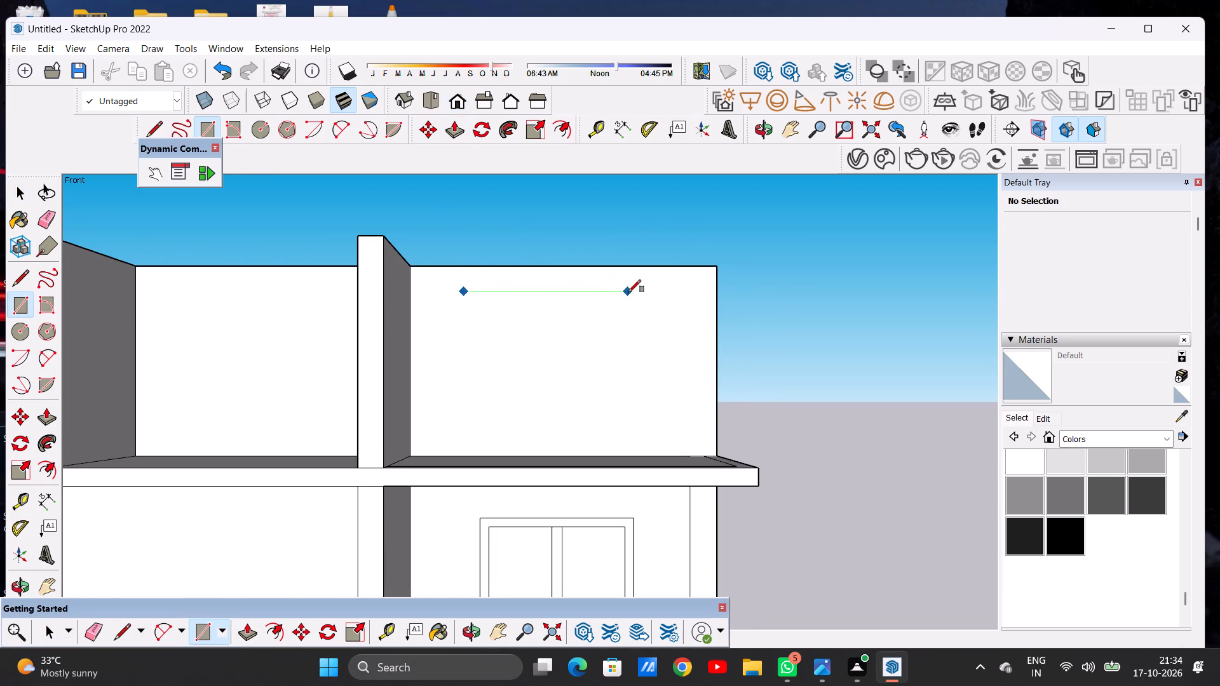
click(596, 420)
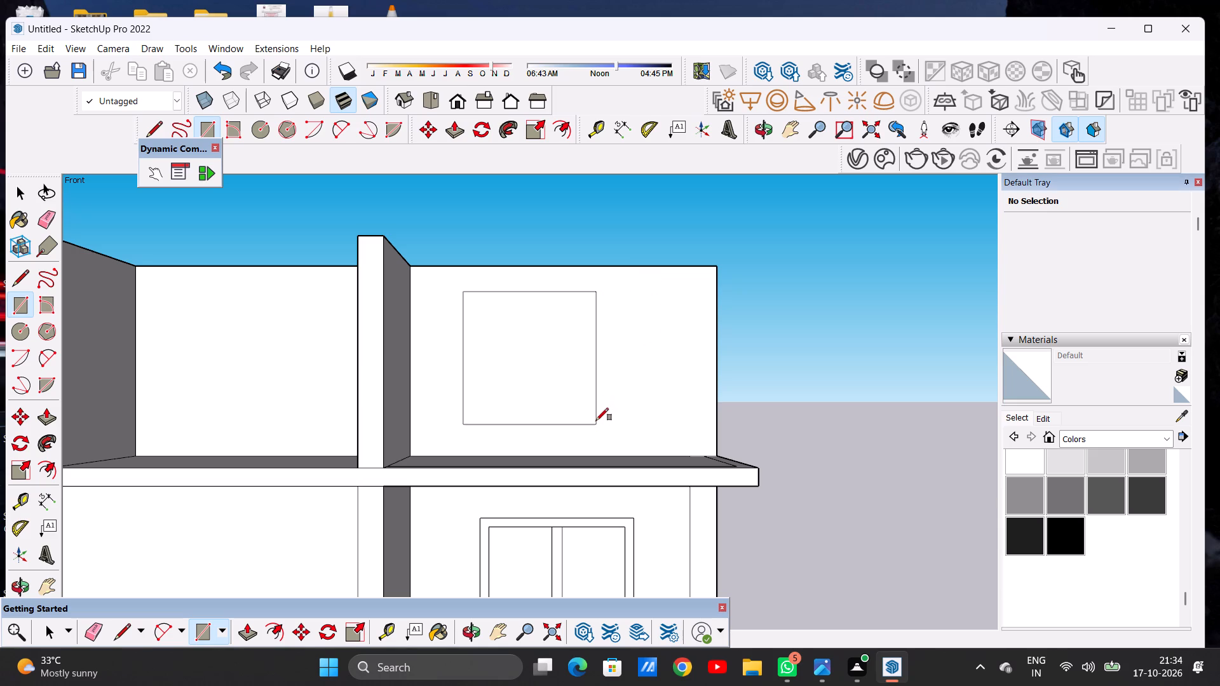
key(space)
Move the window rectangle on the upper right bay's back wall slightly horizontally toward the bay's outer edge.
double_click(560, 401)
key(m)
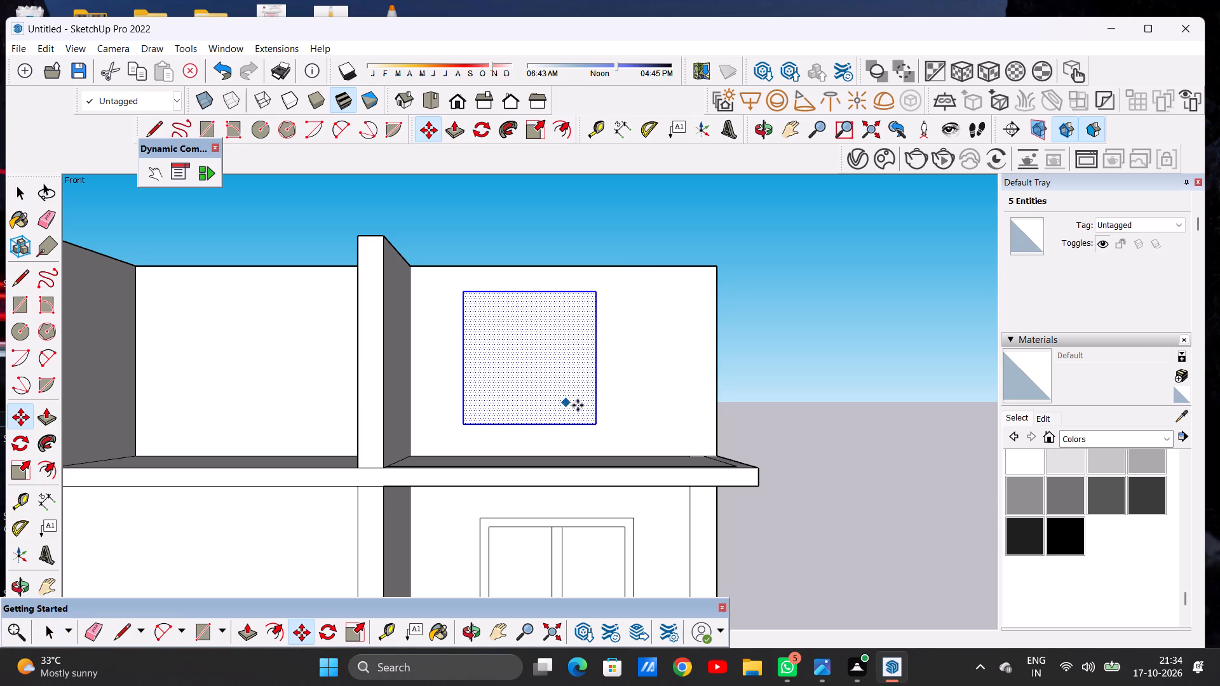
click(595, 422)
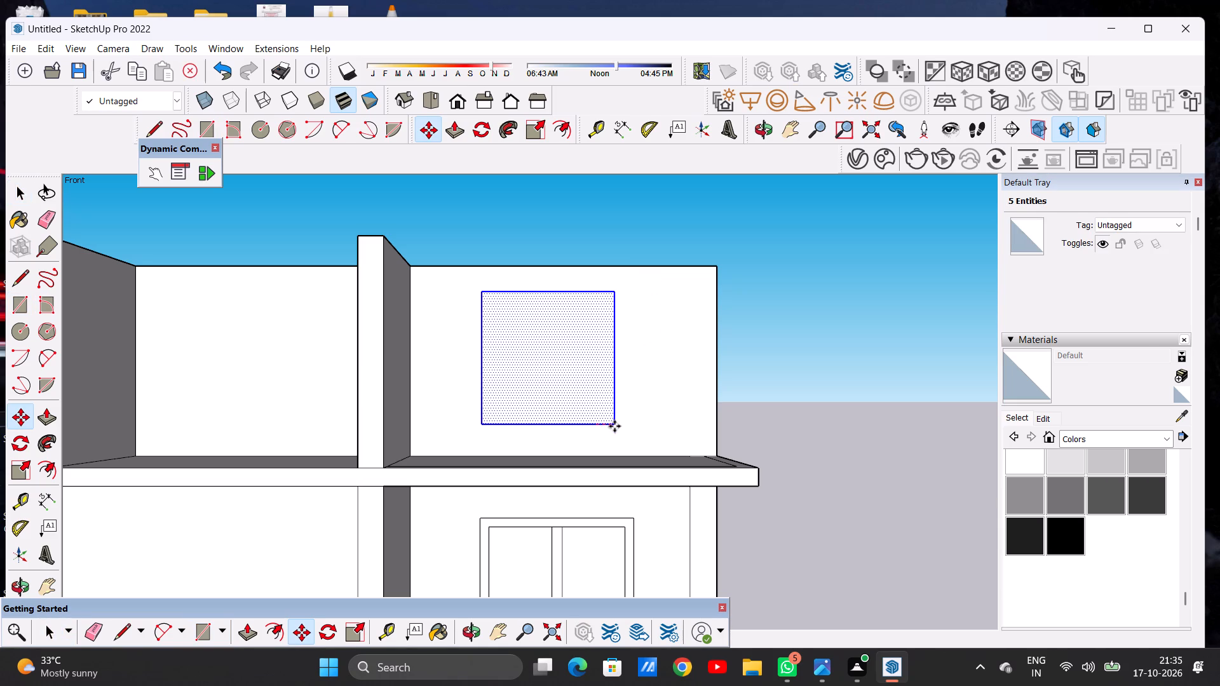
click(614, 426)
key(space)
click(818, 288)
Offset the upper right window rectangle slightly inward to form a narrow frame.
scroll(585, 367, up, 2)
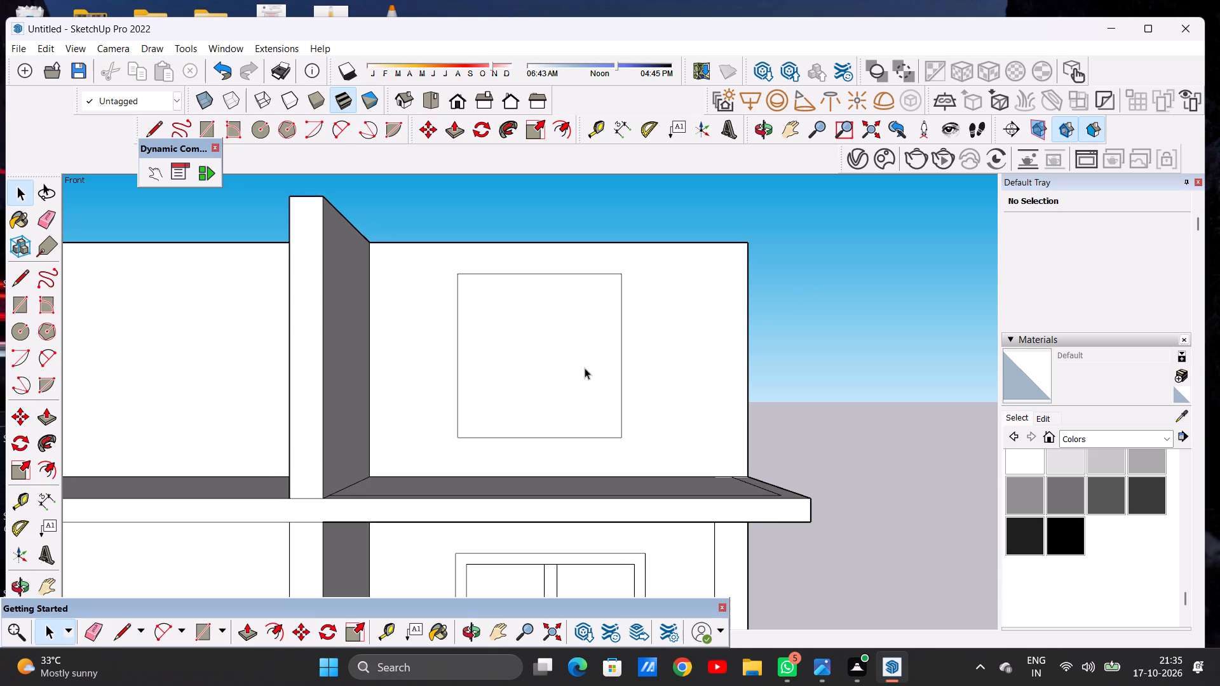
text(OF)
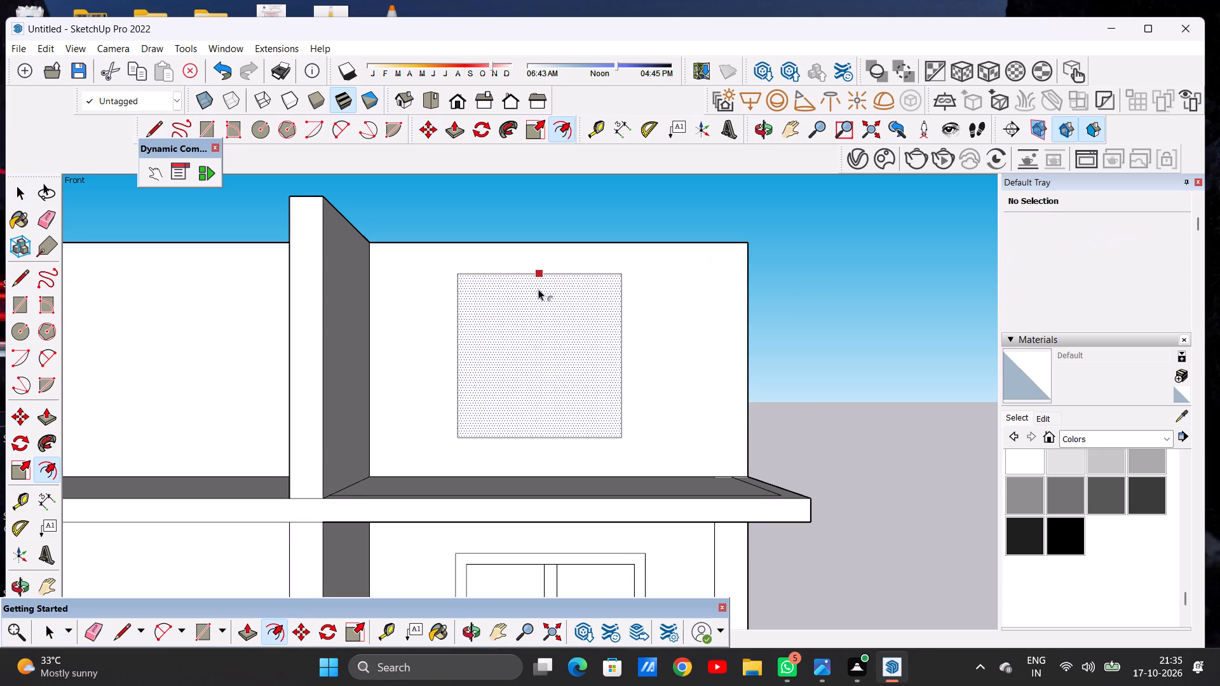
click(538, 288)
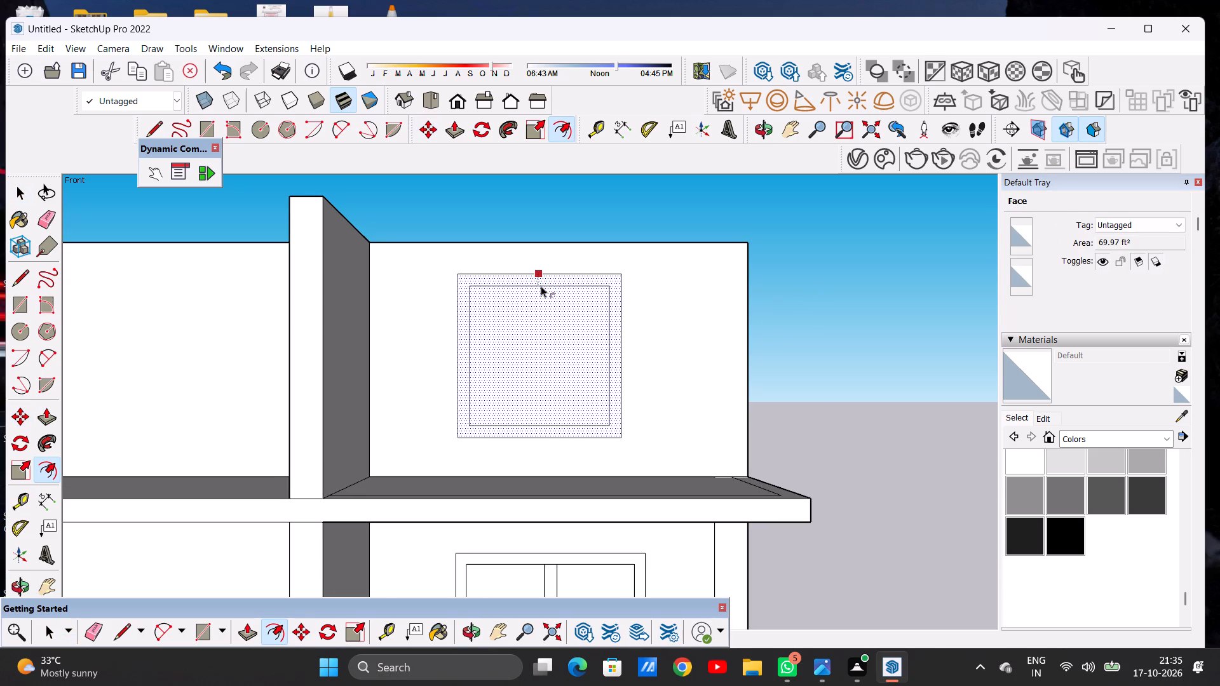
click(541, 283)
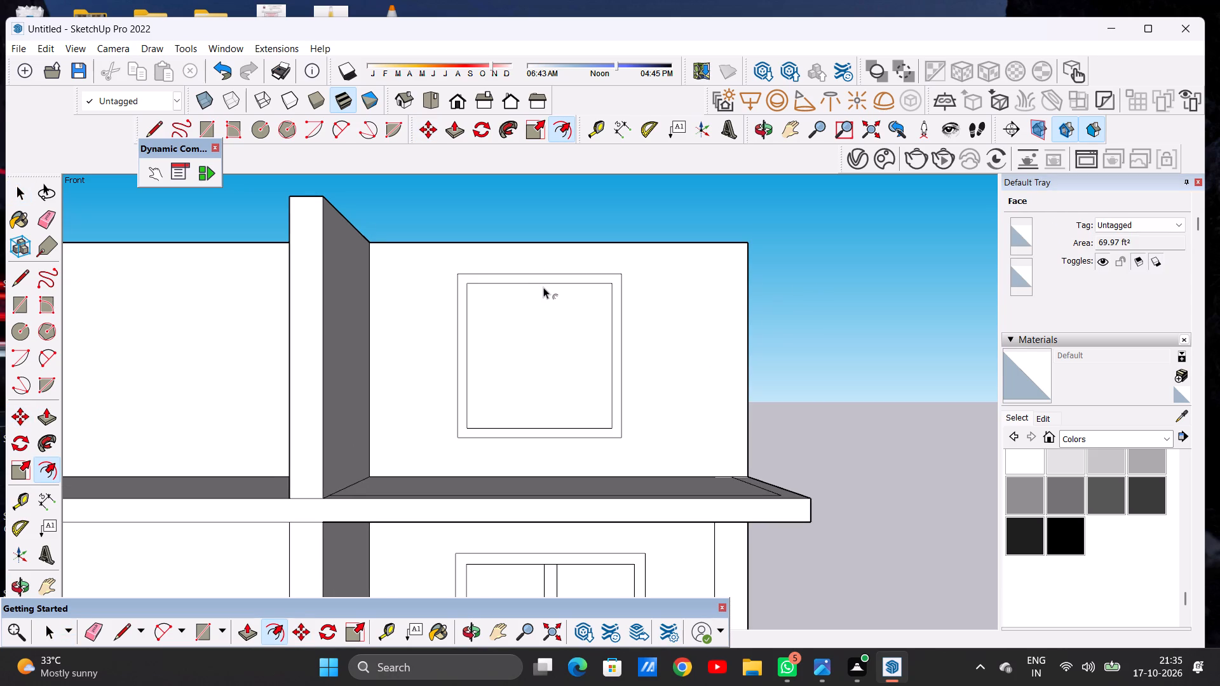
key(space)
Draw two closely spaced vertical lines down the middle of the upper right window's inner rectangle as a central mullion.
text(L)
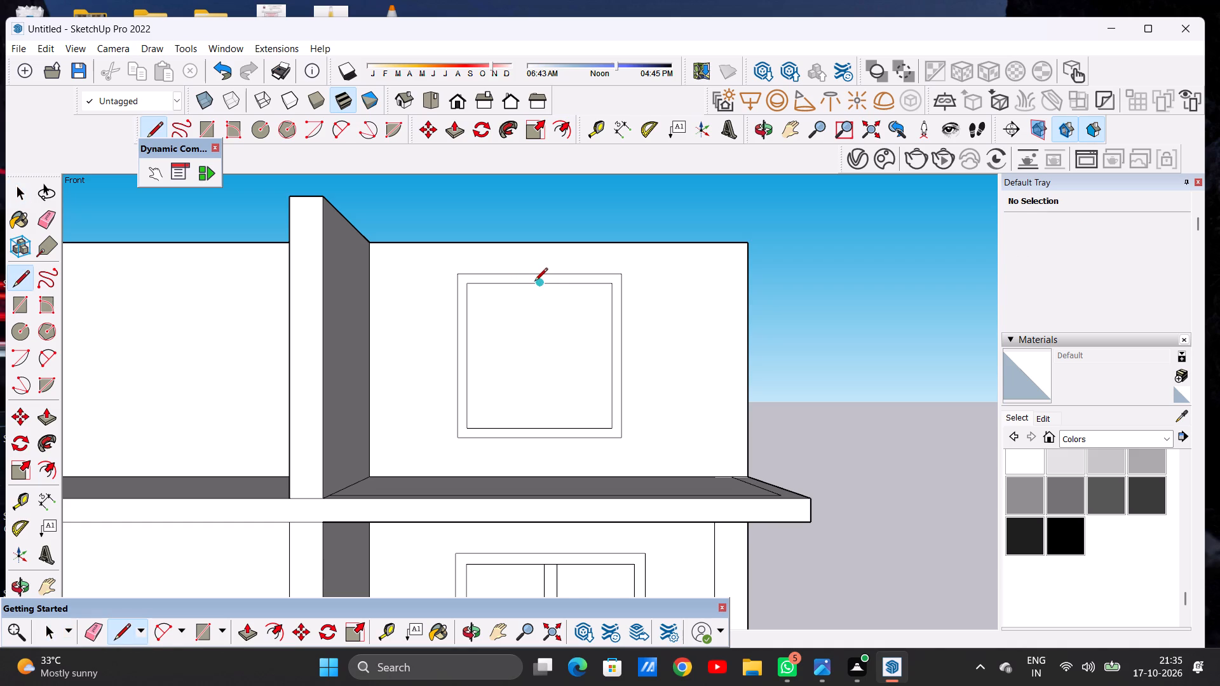
click(529, 284)
click(527, 427)
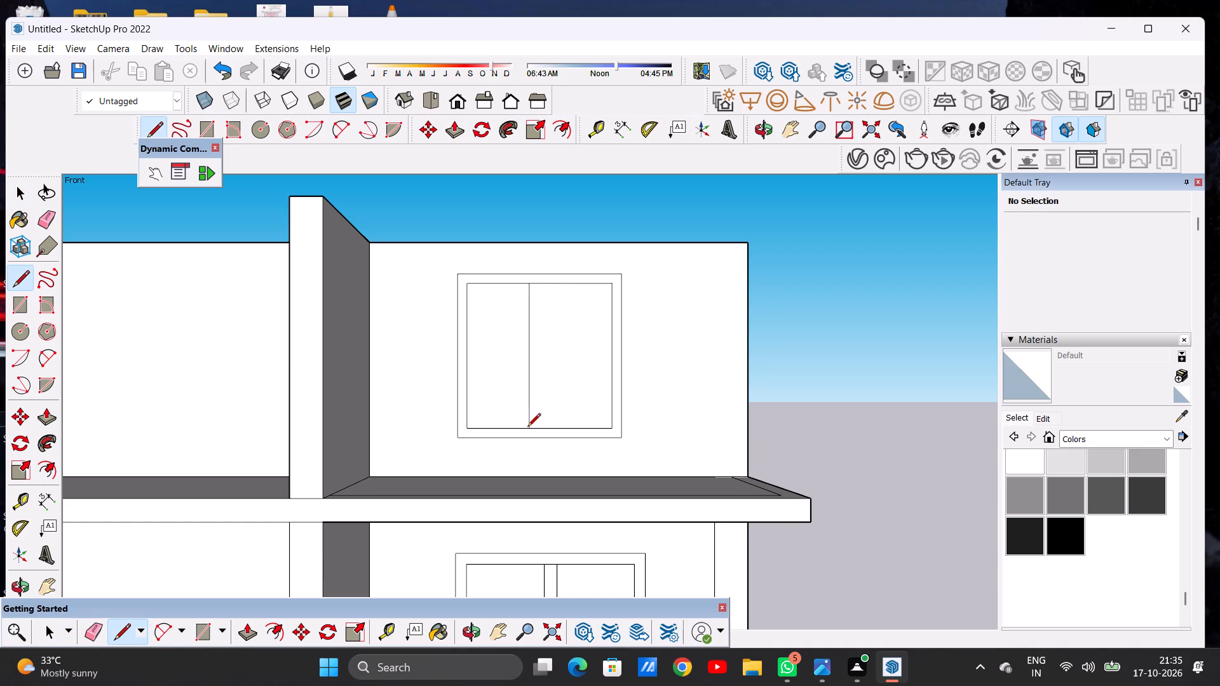
click(539, 282)
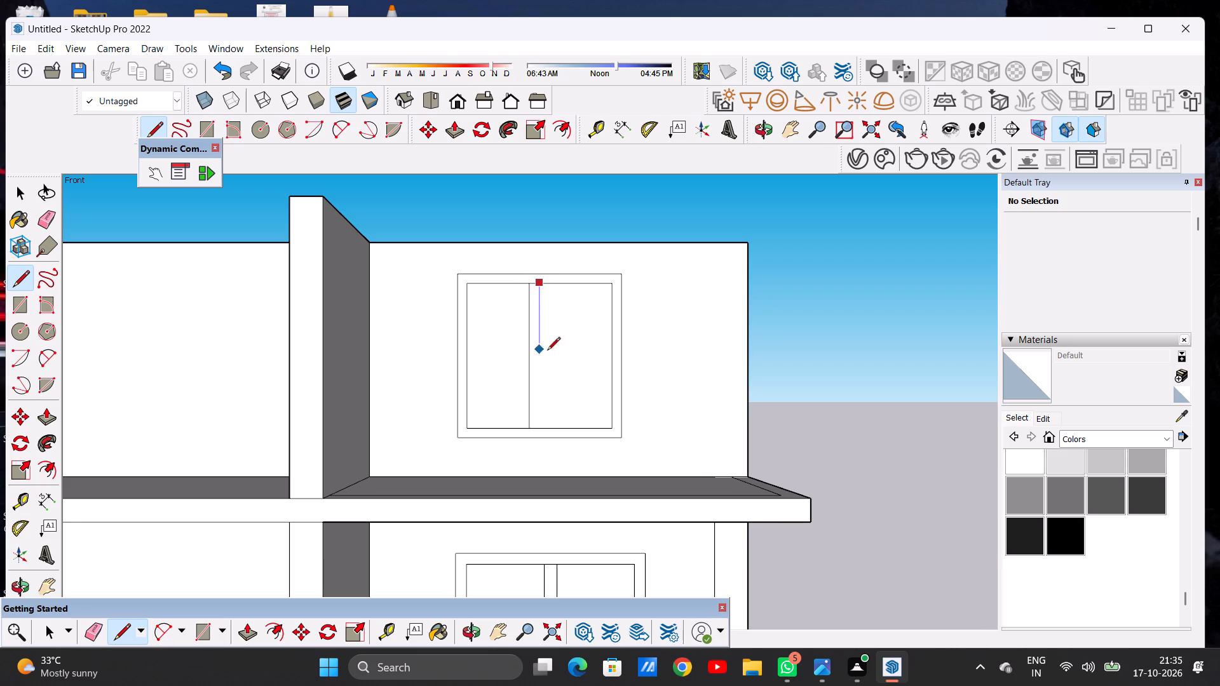
click(543, 426)
key(space)
Push/Pull the slab surface of the upper central bay upward to the roof's height.
scroll(560, 377, down, 18)
scroll(504, 402, up, 4)
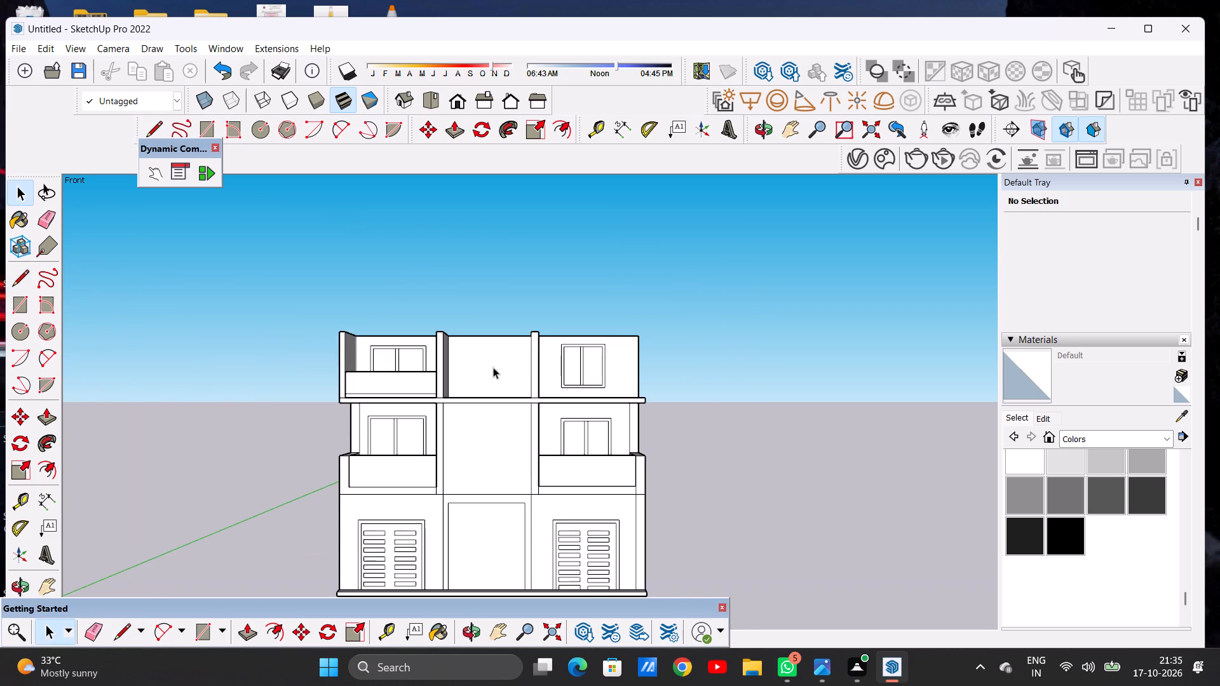
middle_drag(487, 355, 464, 548)
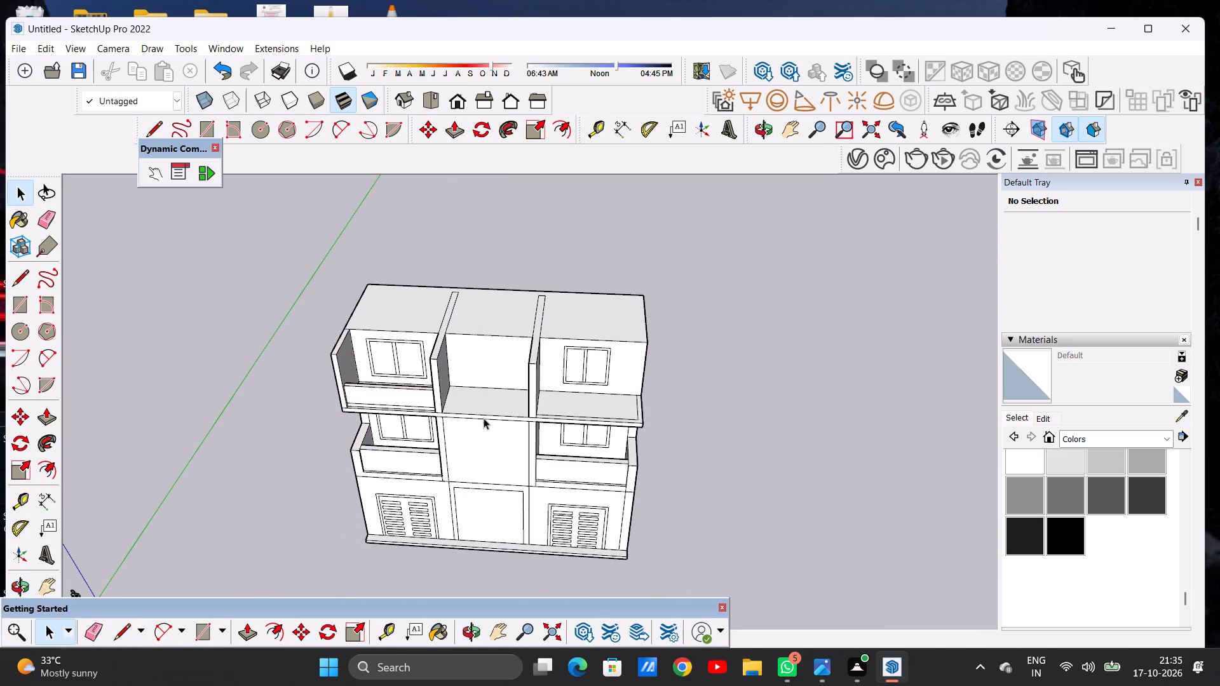
scroll(484, 414, up, 7)
middle_drag(534, 389, 524, 454)
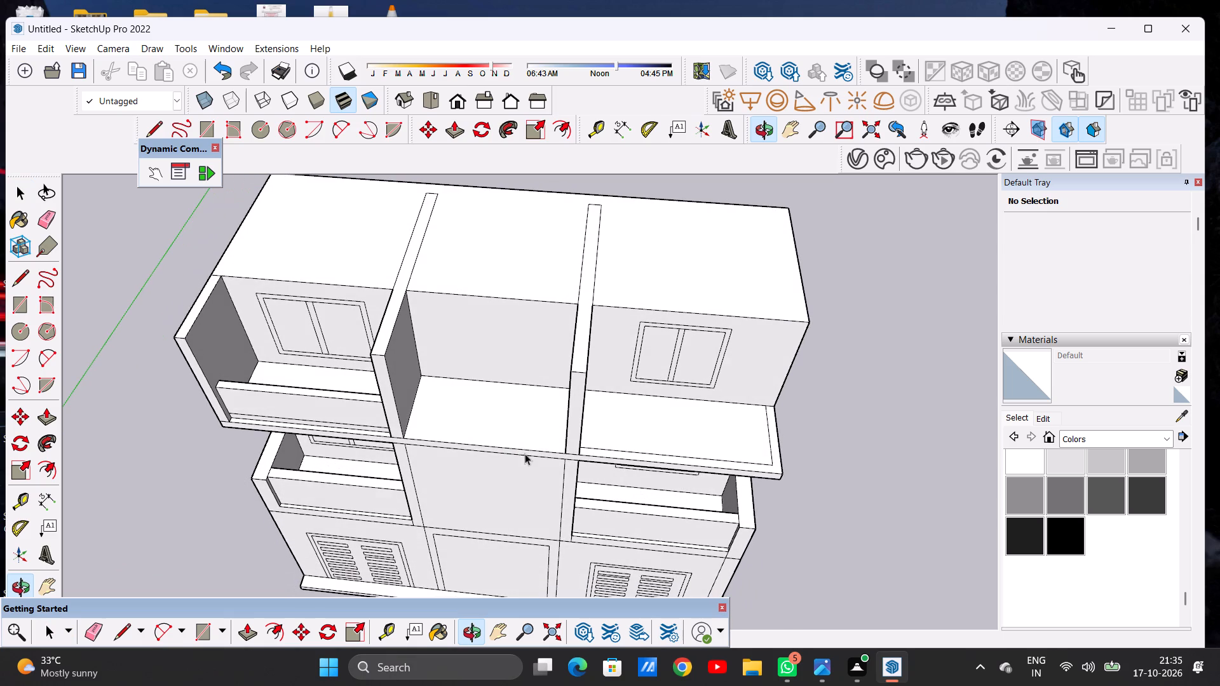
key(p)
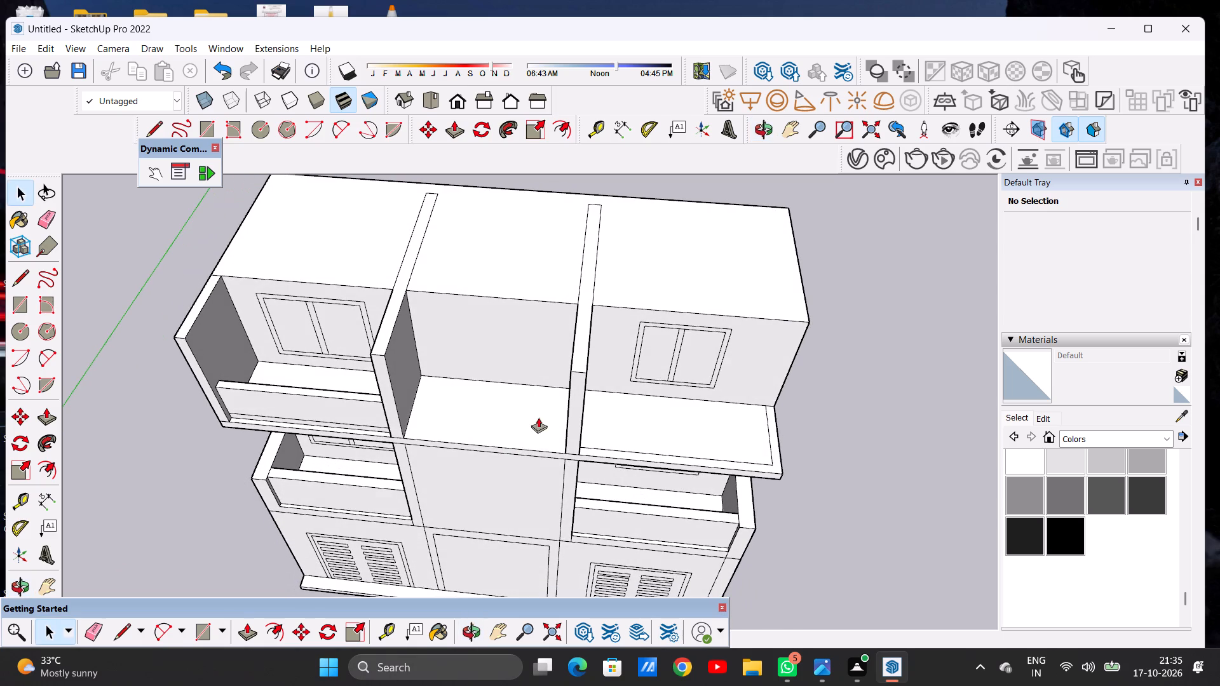
click(555, 442)
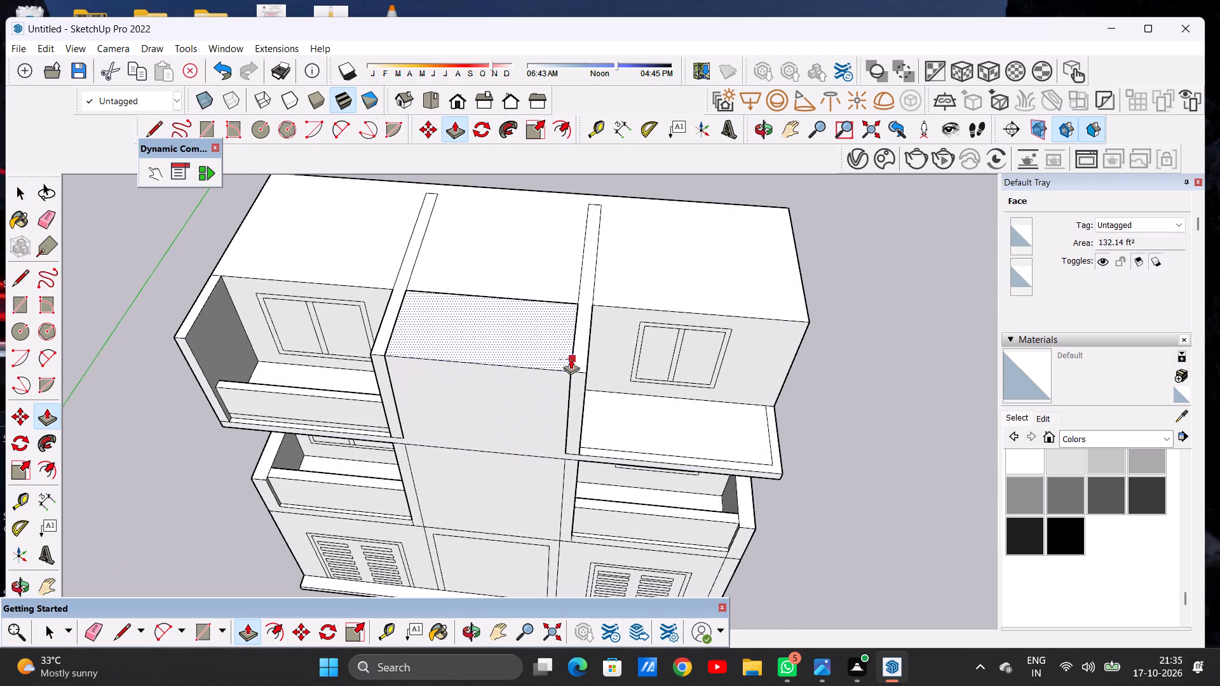
click(579, 306)
key(space)
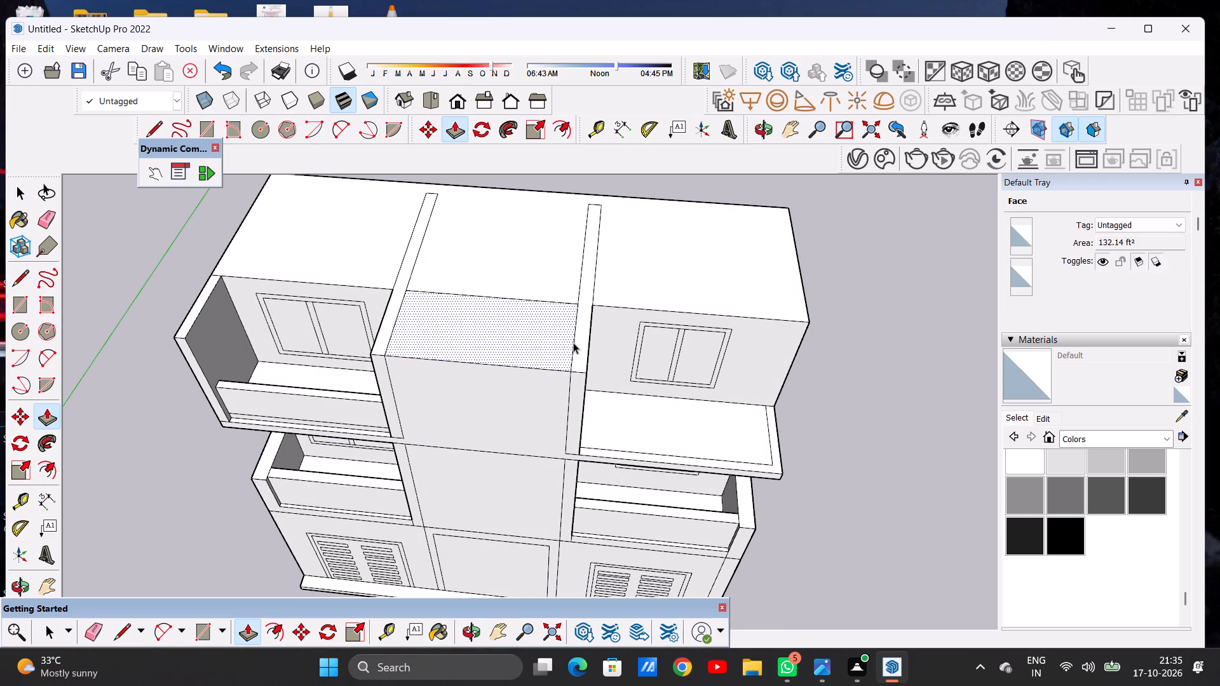
Erase the roof edge between the raised central block and the roof behind it.
scroll(572, 346, down, 4)
scroll(536, 327, up, 5)
key(e)
drag(506, 276, 501, 311)
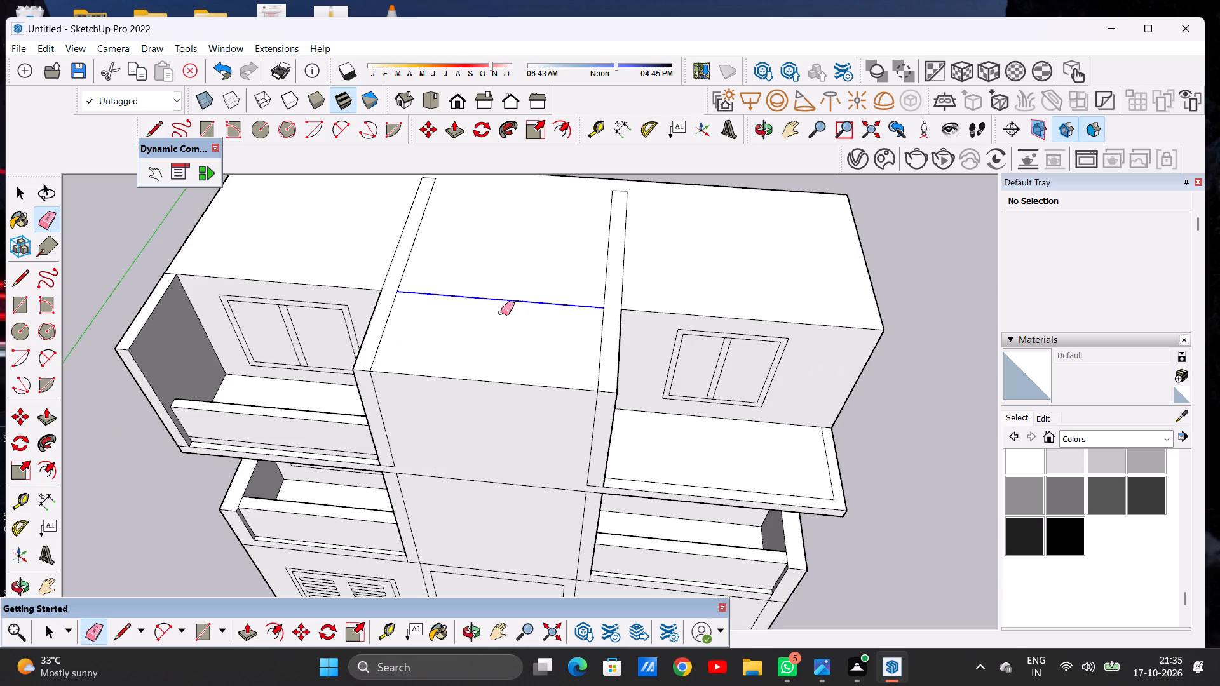
key(space)
Draw a short vertical line across the slab edge at the central bay's left side, linking the wall lines above and below.
scroll(591, 292, down, 12)
middle_drag(557, 378, 577, 193)
scroll(581, 393, up, 6)
middle_drag(566, 332, 584, 297)
scroll(533, 306, up, 7)
middle_drag(550, 281, 463, 343)
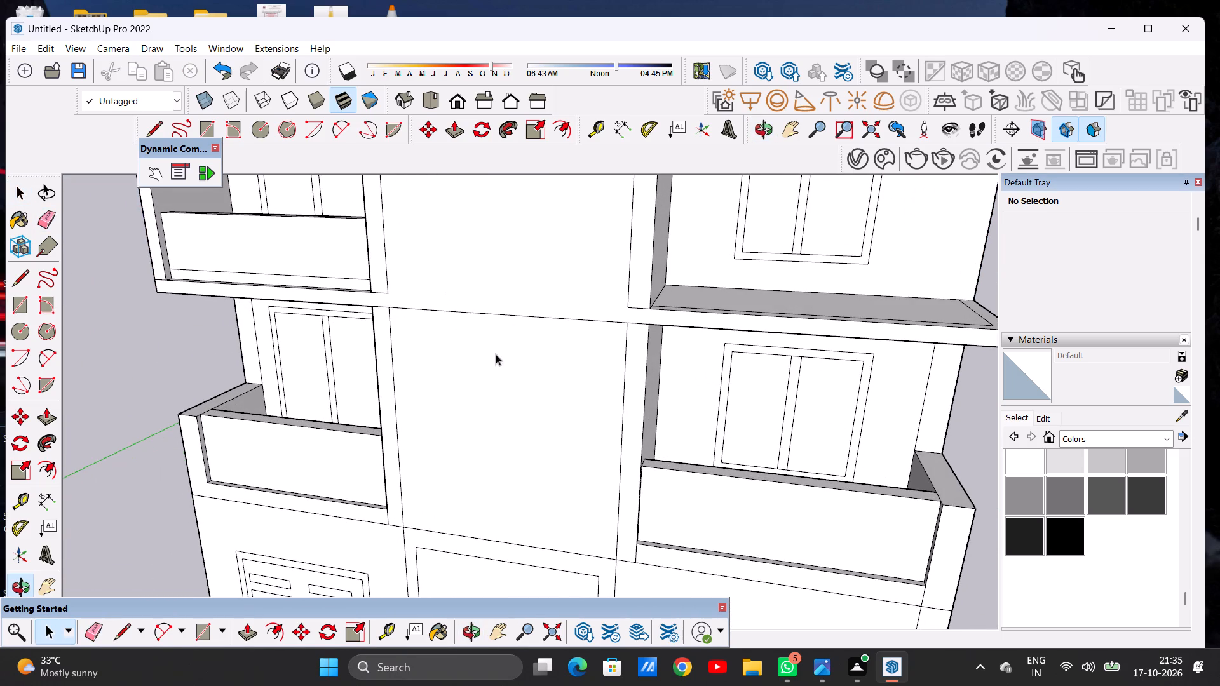
scroll(541, 356, down, 6)
scroll(447, 366, up, 6)
middle_drag(517, 307, 457, 345)
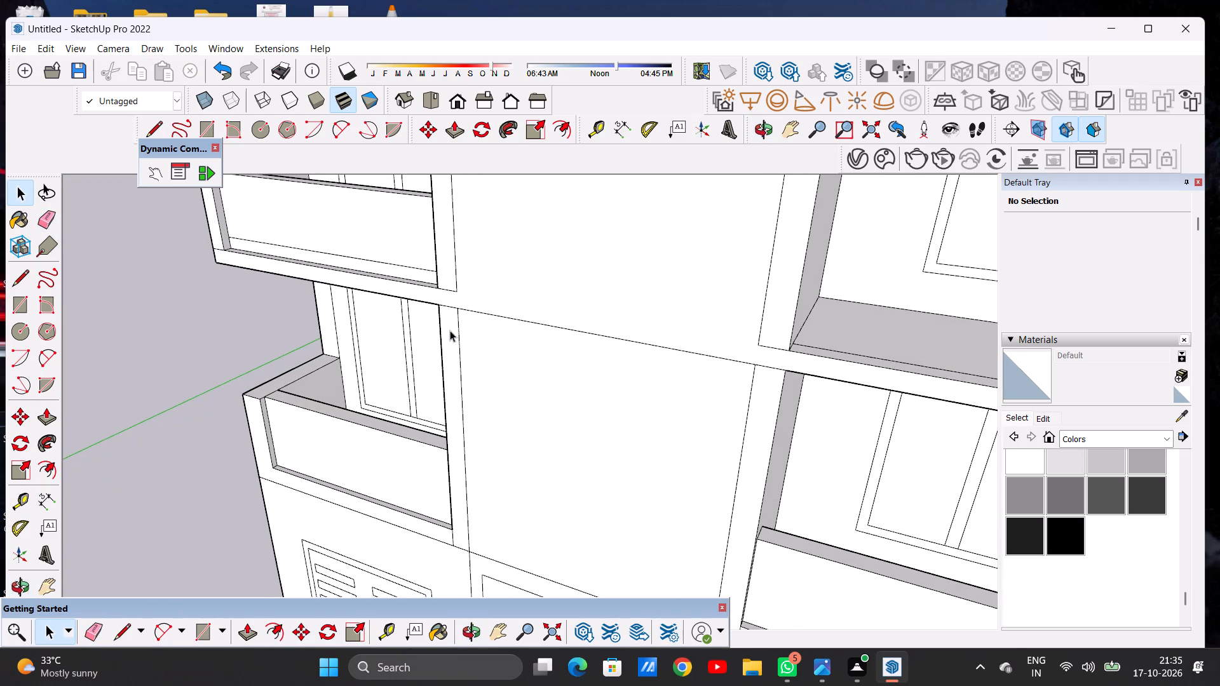
key(l)
scroll(459, 303, up, 7)
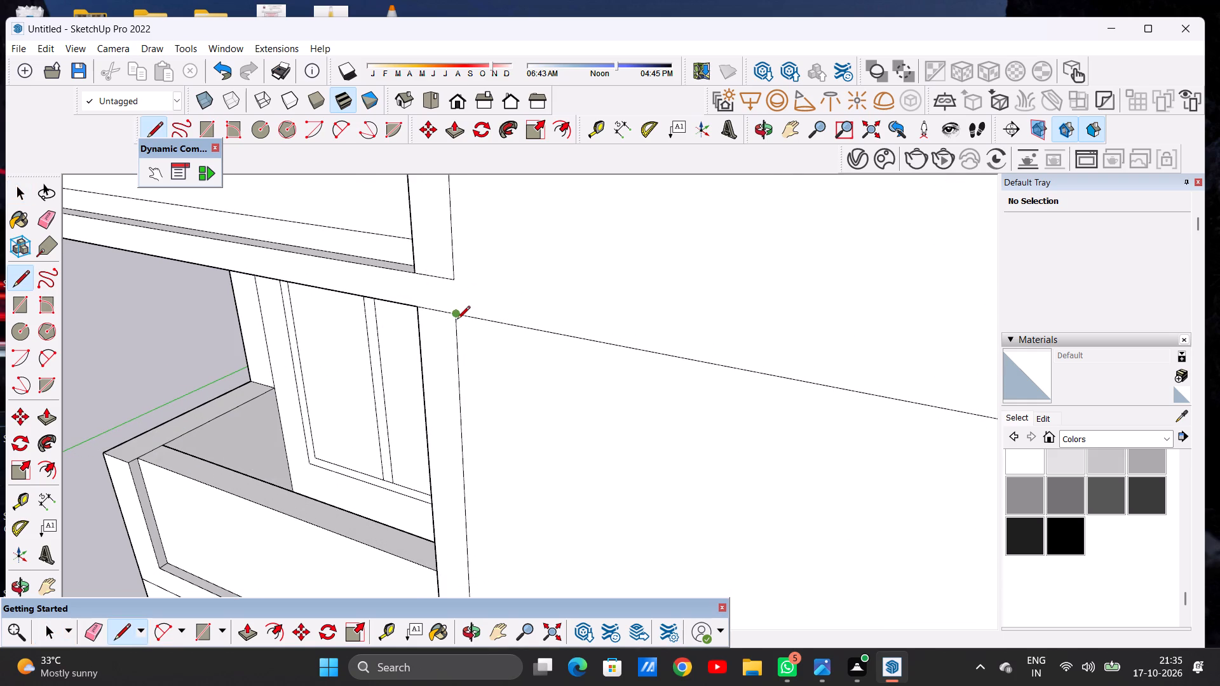
click(457, 320)
click(454, 283)
Draw a short vertical line across the slab edge at the central bay's right side, linking the wall lines above and below.
scroll(525, 347, down, 4)
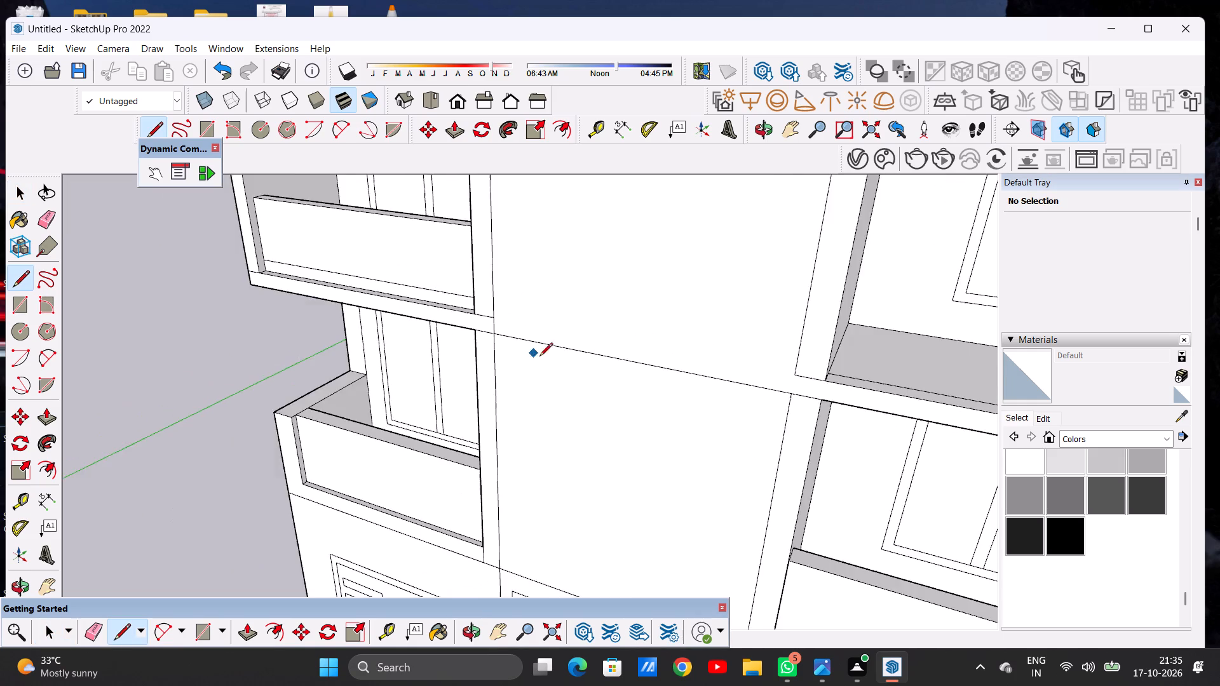
scroll(539, 357, down, 12)
middle_drag(550, 386, 719, 332)
scroll(703, 311, up, 11)
scroll(679, 342, down, 1)
scroll(679, 342, up, 2)
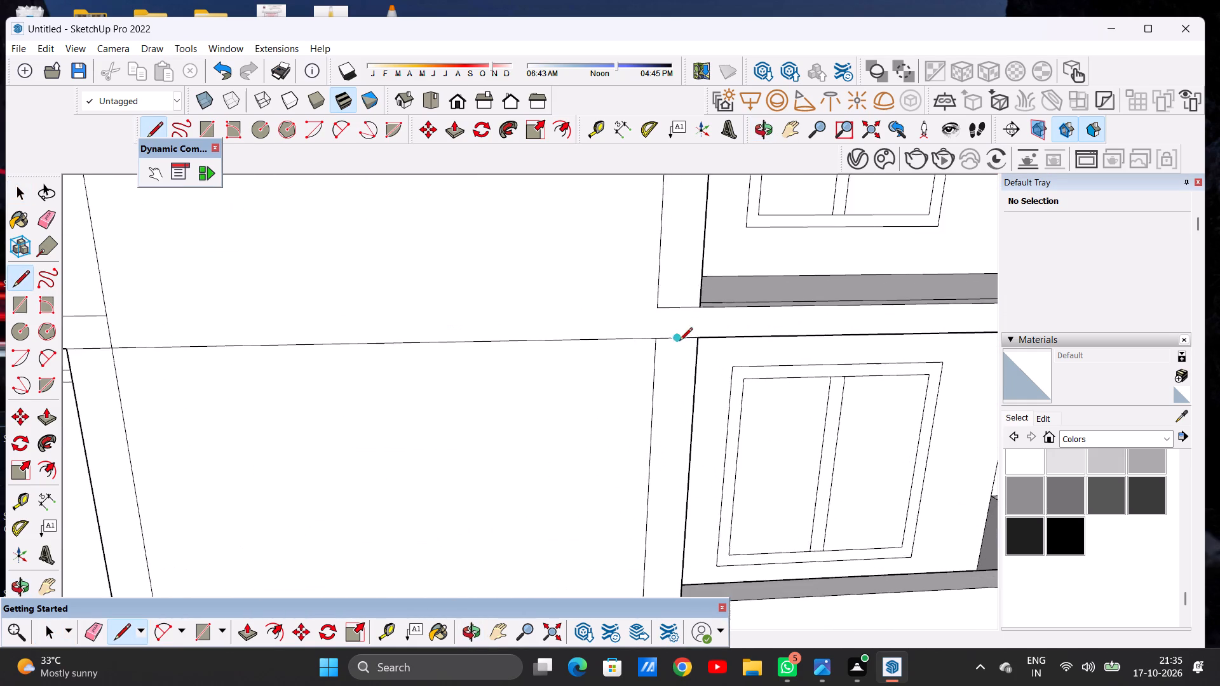
scroll(679, 342, up, 5)
click(647, 333)
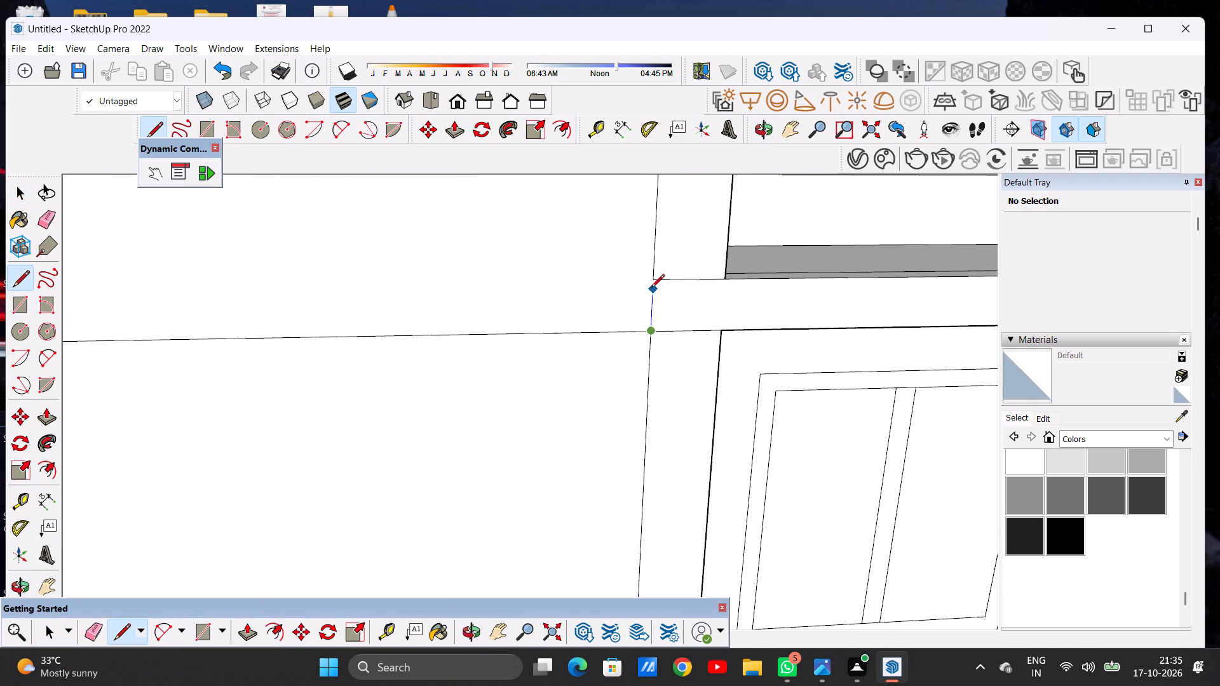
click(654, 282)
scroll(588, 332, down, 20)
scroll(588, 332, down, 2)
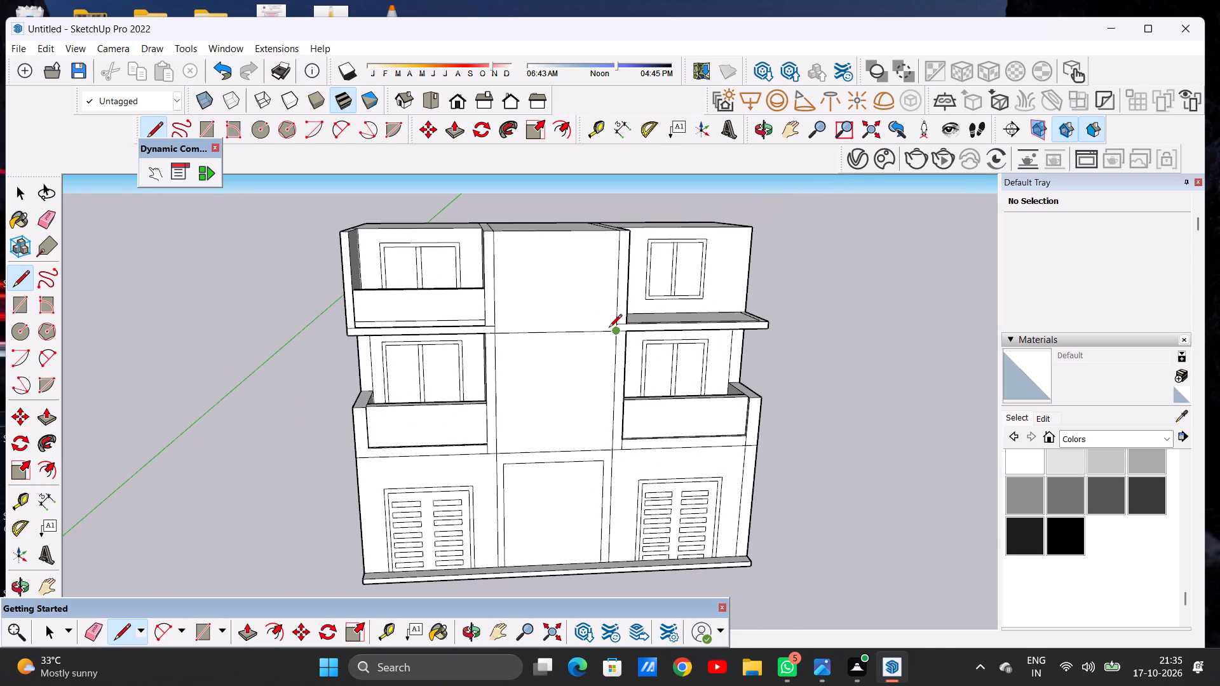
Erase the horizontal line across the central bay at the upper slab level.
key(space)
key(e)
scroll(579, 343, up, 7)
drag(564, 311, 555, 348)
scroll(515, 411, down, 9)
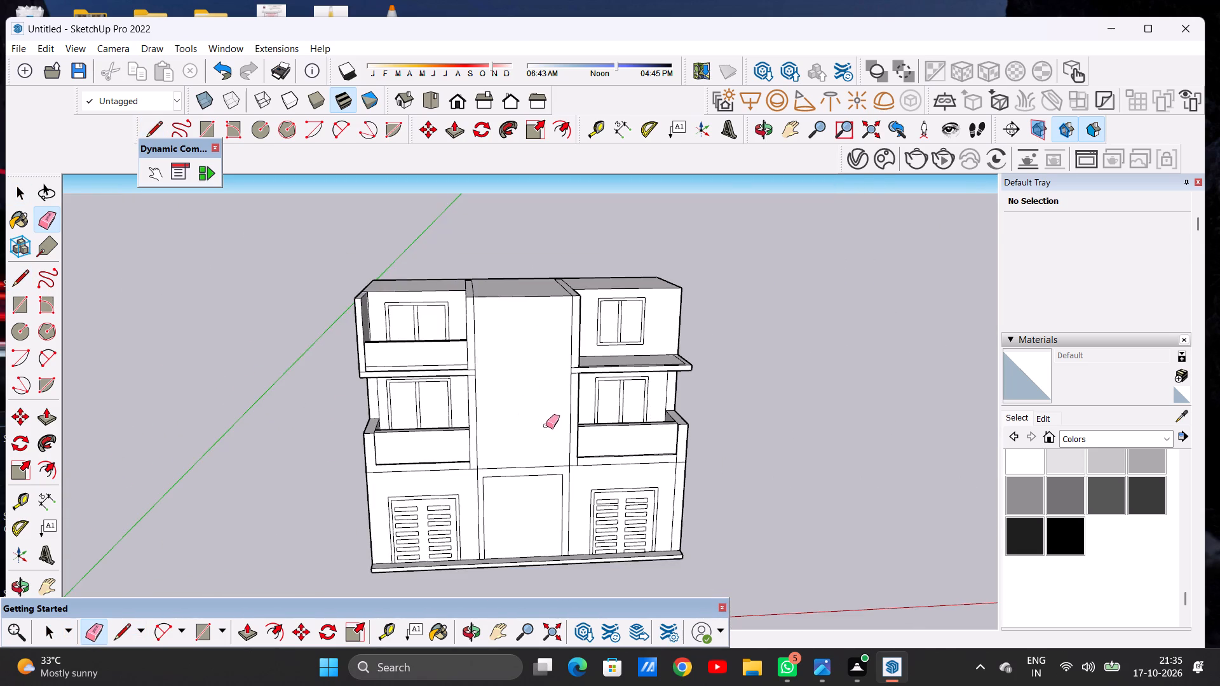
Examine the whole facade, the central block and the upper right balcony from the front and from above.
middle_drag(531, 415, 505, 398)
key(space)
scroll(565, 383, up, 1)
middle_drag(560, 373, 552, 318)
scroll(539, 351, up, 6)
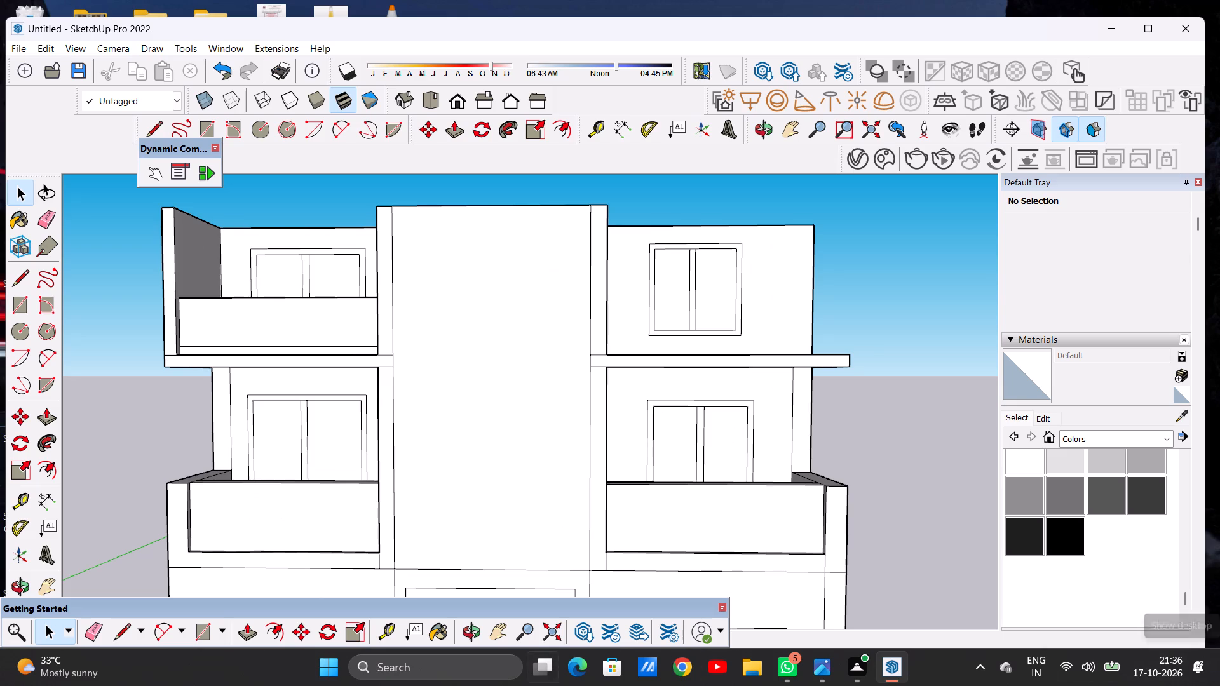
scroll(352, 309, down, 13)
scroll(412, 319, up, 3)
middle_drag(406, 255, 412, 287)
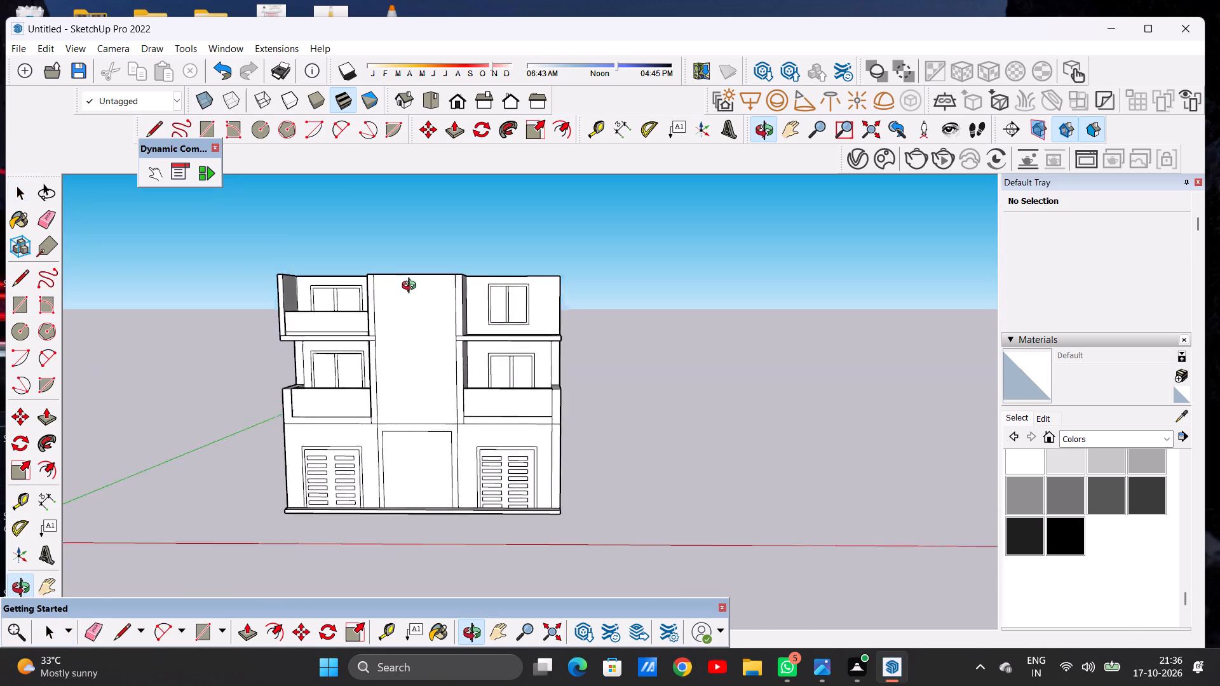
middle_drag(412, 287, 388, 378)
scroll(432, 346, down, 4)
middle_drag(523, 327, 512, 387)
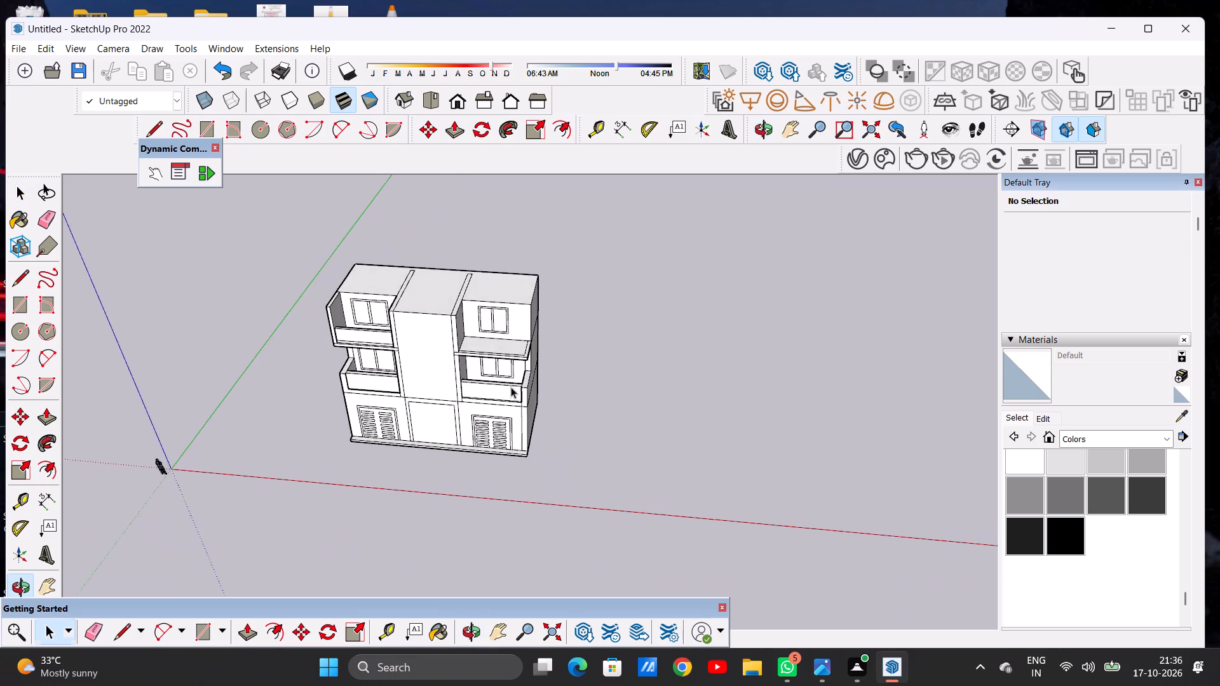
scroll(523, 357, up, 5)
scroll(420, 356, up, 11)
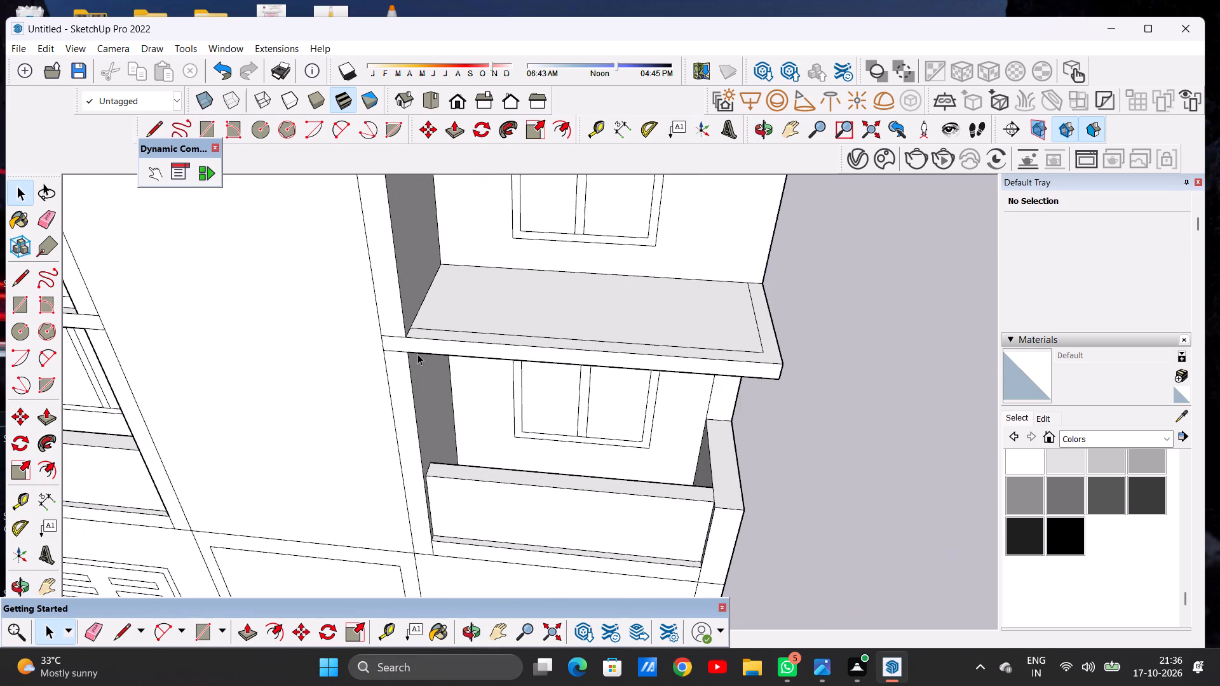
scroll(395, 363, down, 6)
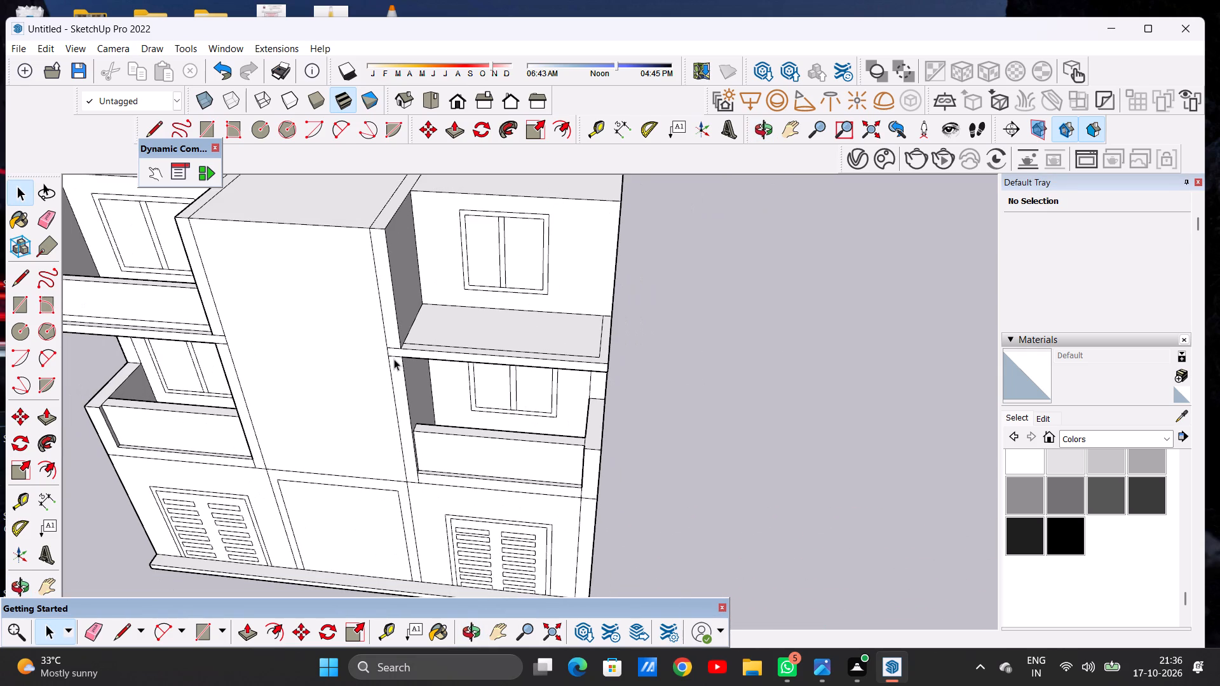
scroll(393, 350, down, 6)
middle_drag(437, 325, 466, 353)
scroll(466, 353, down, 1)
scroll(490, 356, up, 6)
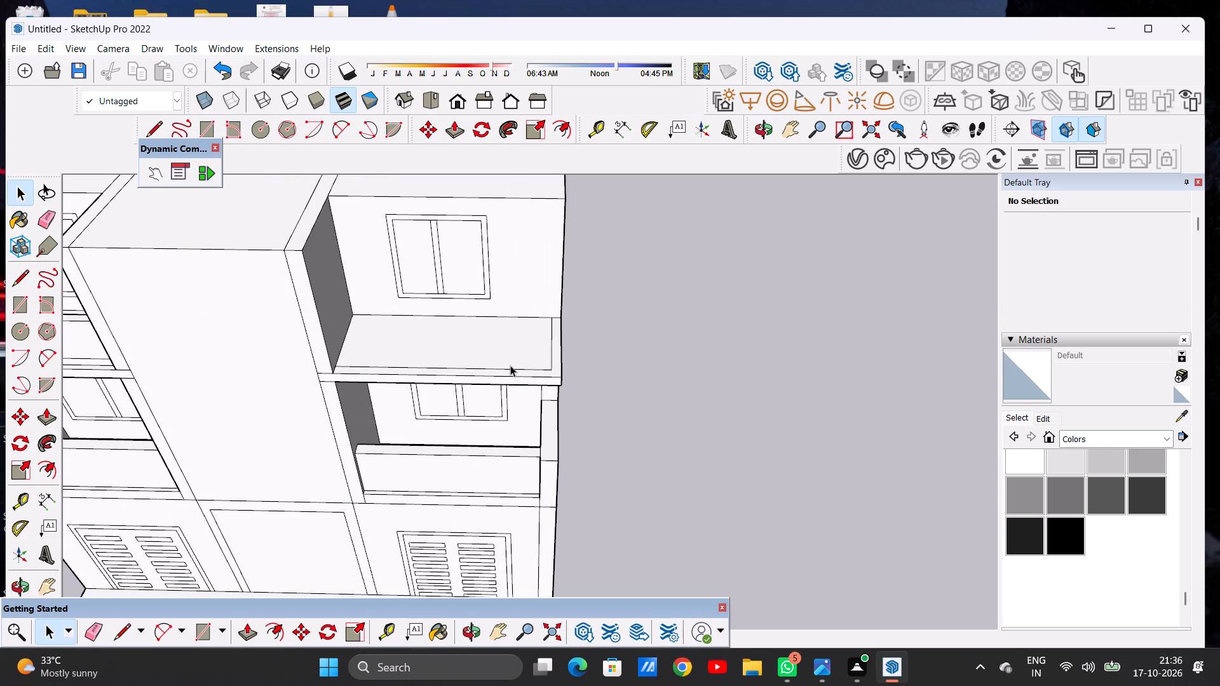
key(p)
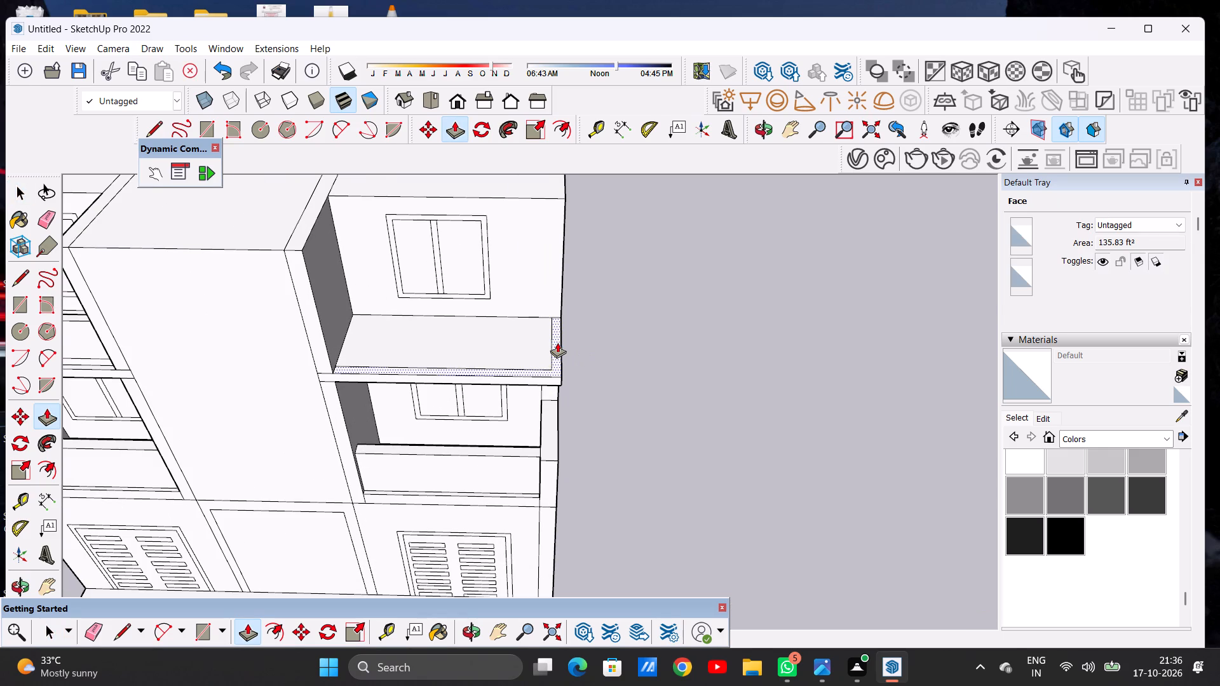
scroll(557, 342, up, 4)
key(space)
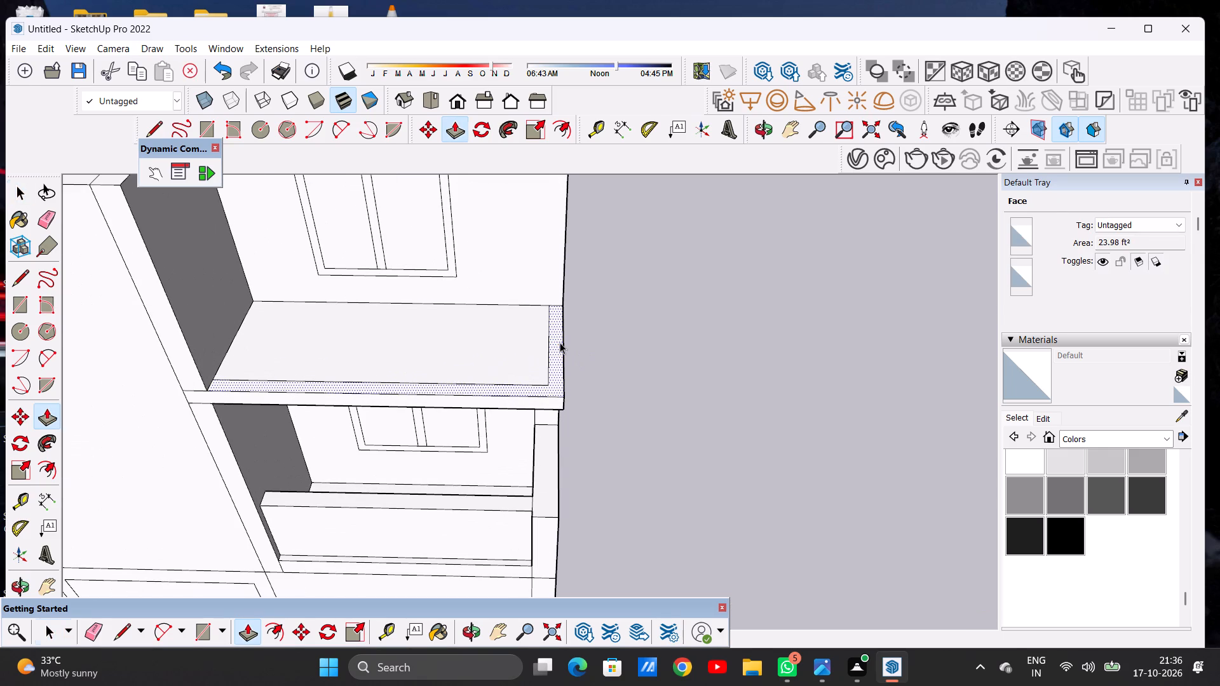
Draw a short line from the inner border corner to the slab's outer side edge on the upper right balcony floor.
key(l)
scroll(555, 414, up, 6)
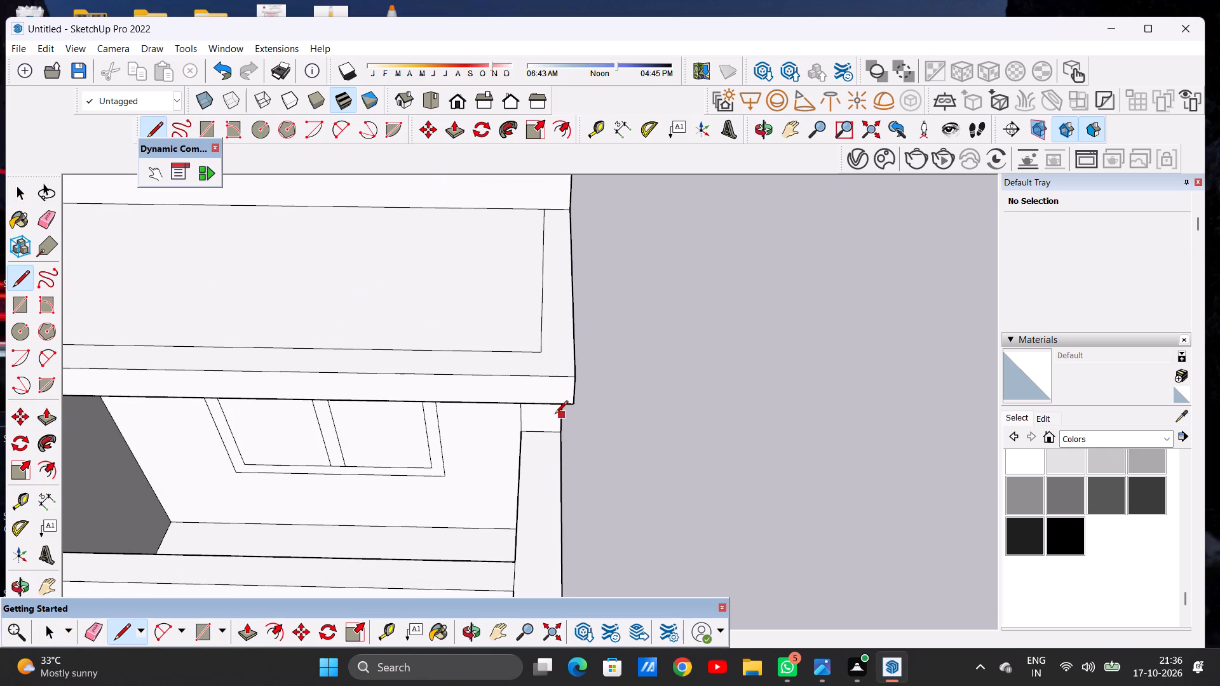
click(543, 354)
click(575, 350)
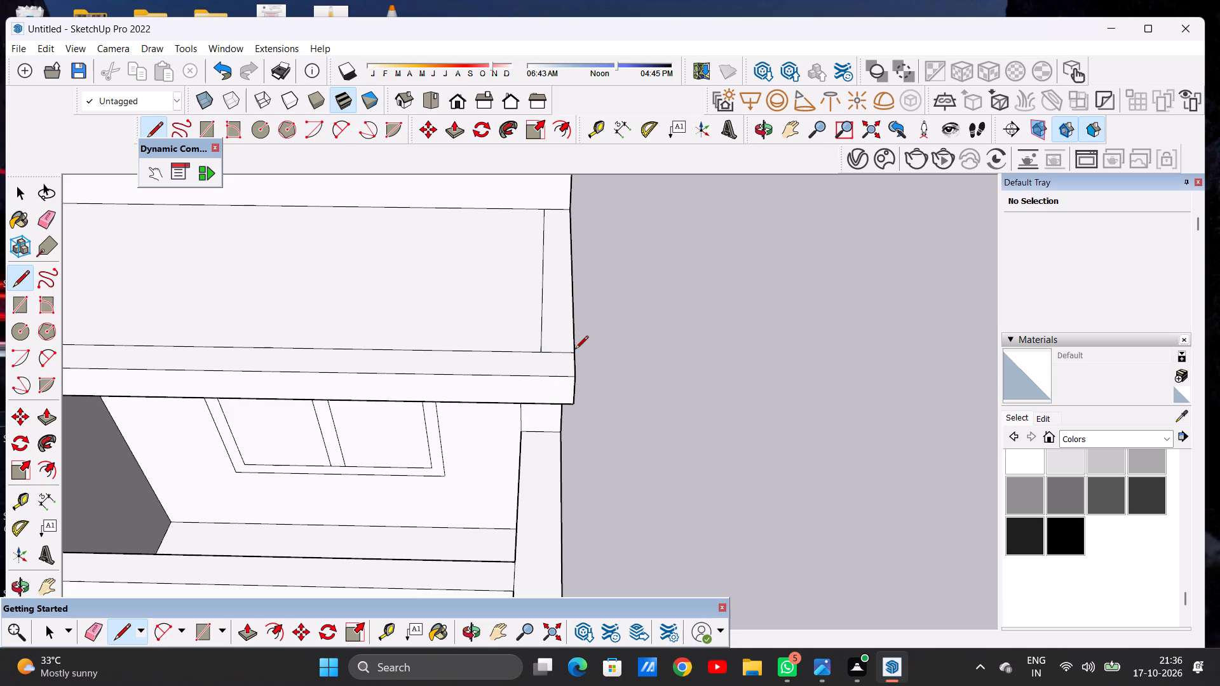
key(space)
Push/Pull the side border strip of the upper right balcony up to the roof corner, forming a full-height side wall.
scroll(537, 360, down, 13)
key(p)
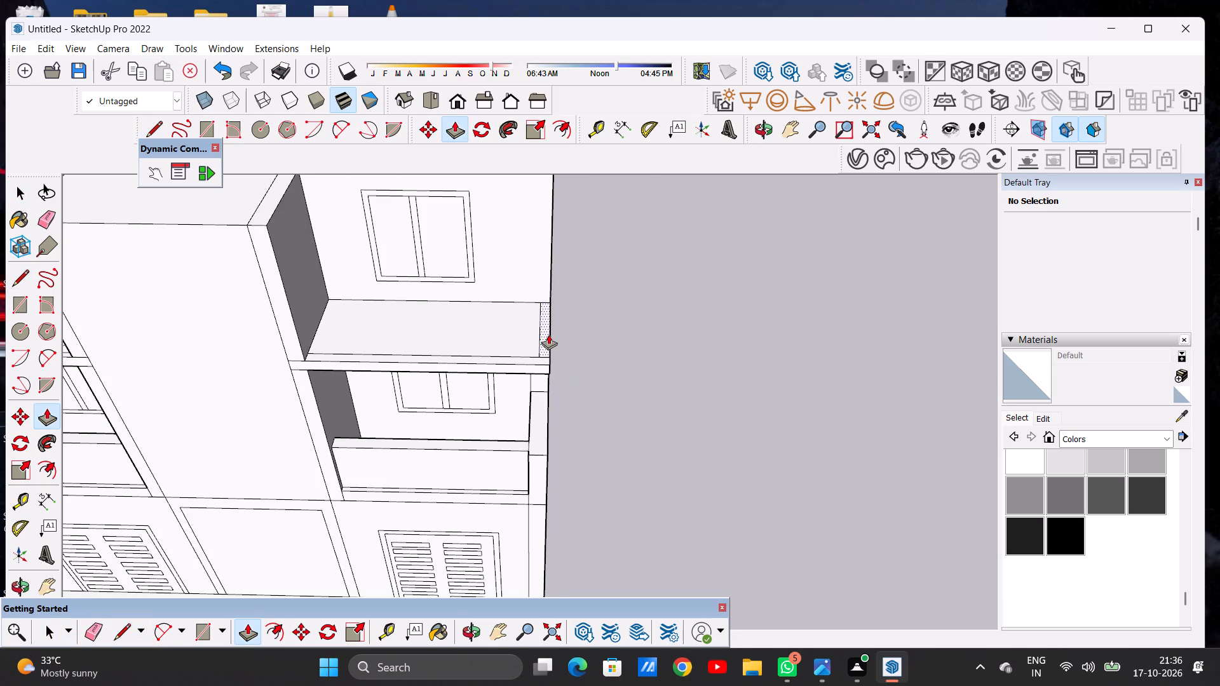
middle_drag(542, 340, 336, 304)
scroll(504, 381, down, 13)
scroll(519, 366, up, 7)
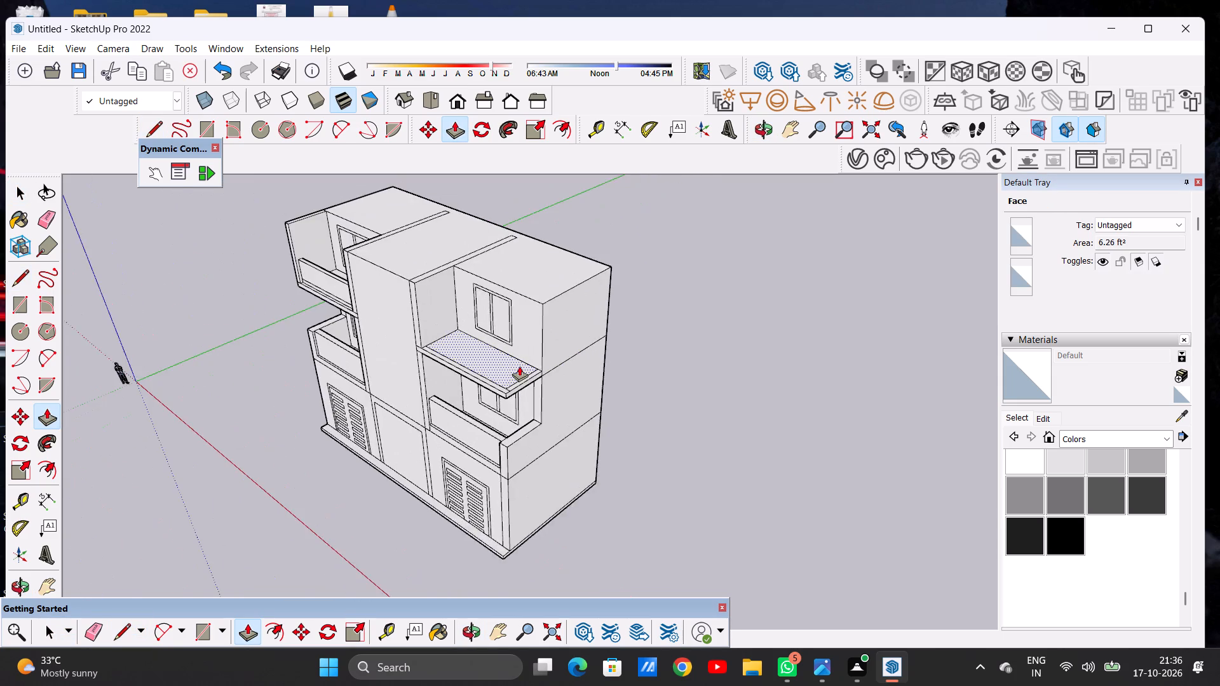
scroll(519, 366, up, 16)
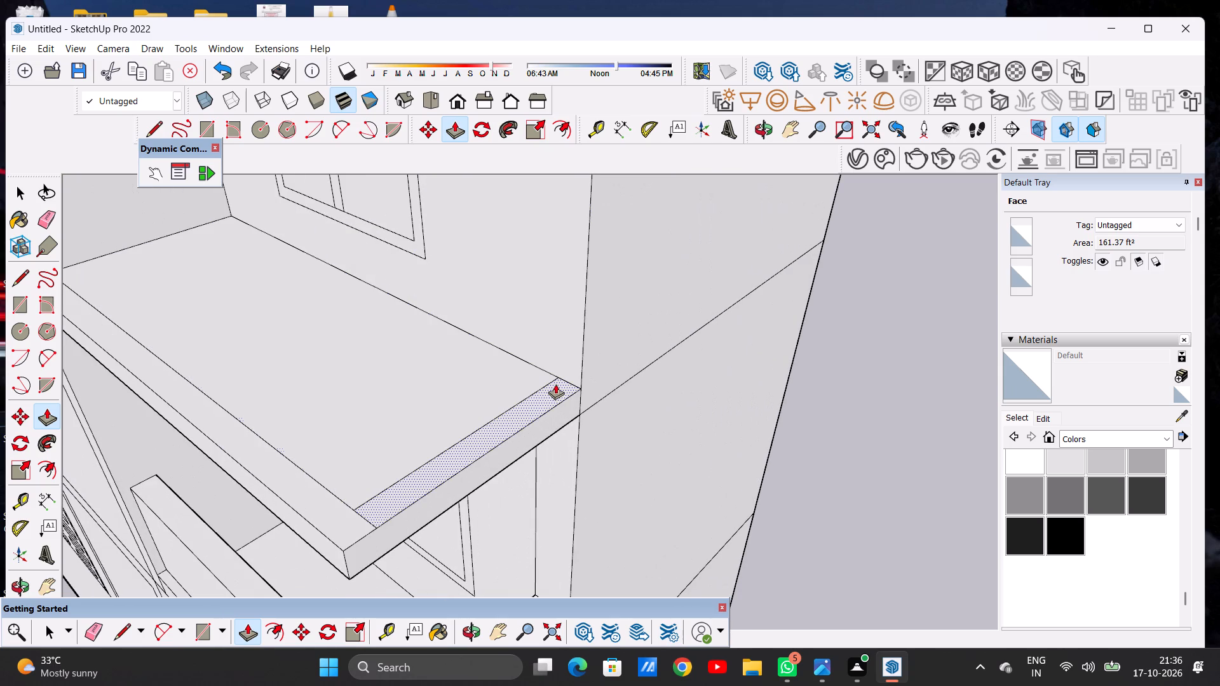
click(555, 385)
scroll(602, 328, down, 6)
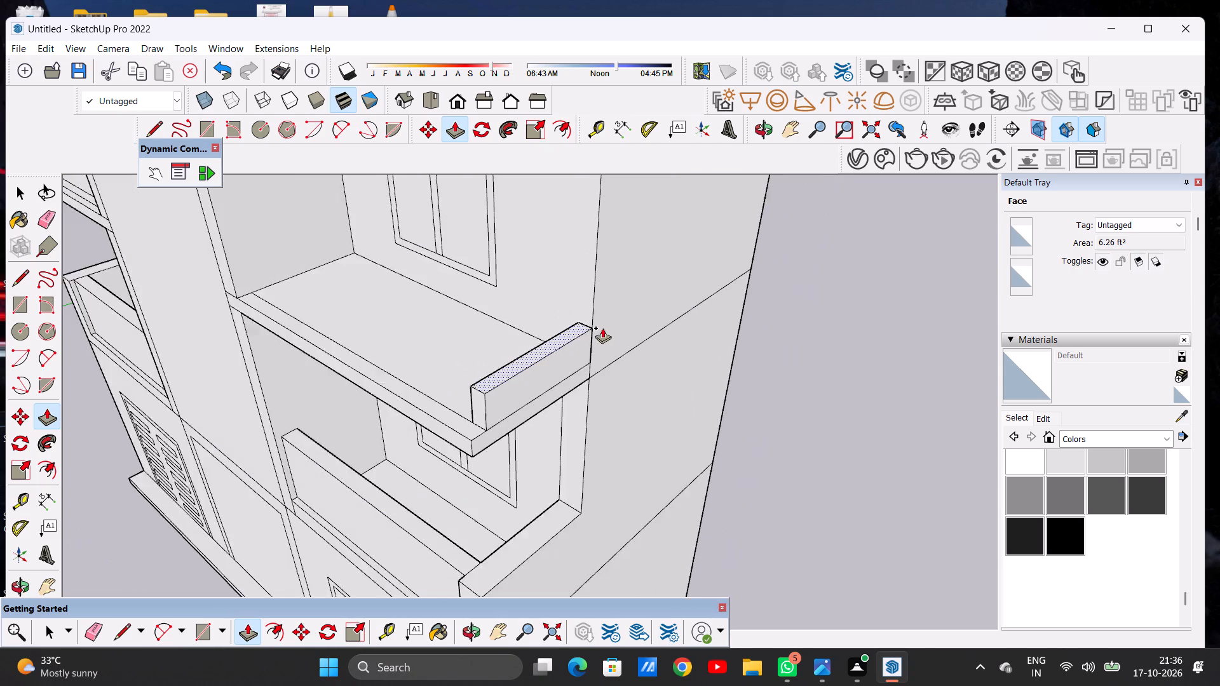
scroll(602, 328, down, 16)
scroll(597, 269, up, 16)
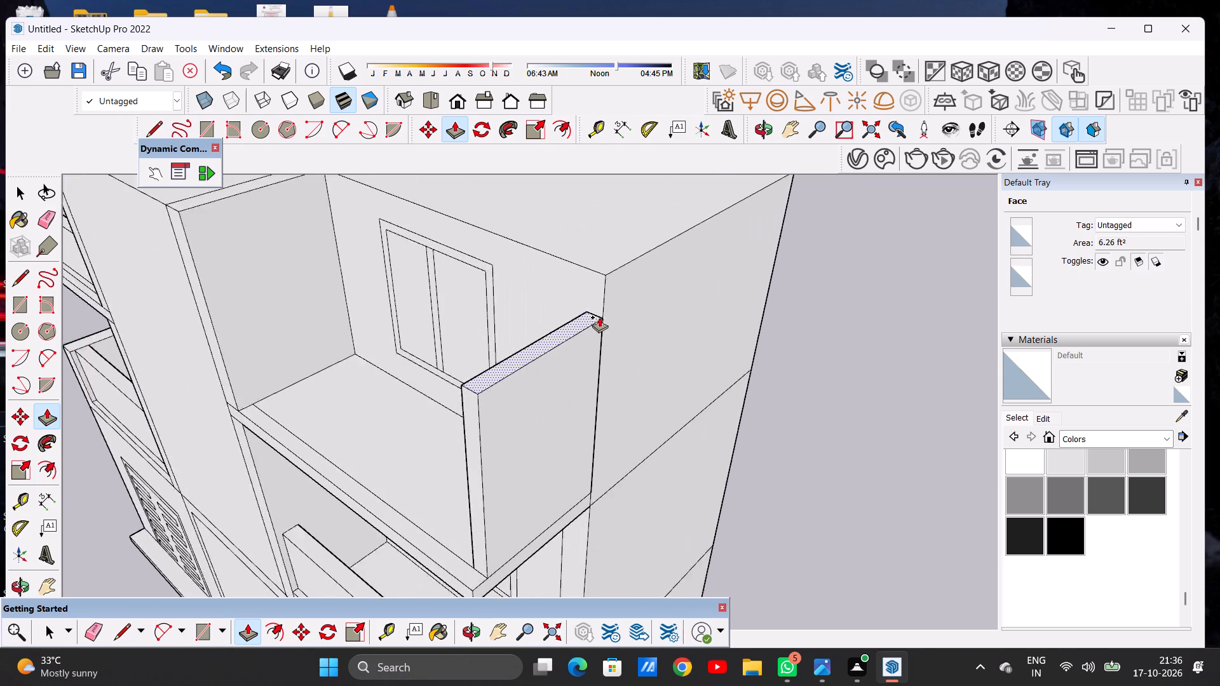
scroll(599, 317, up, 3)
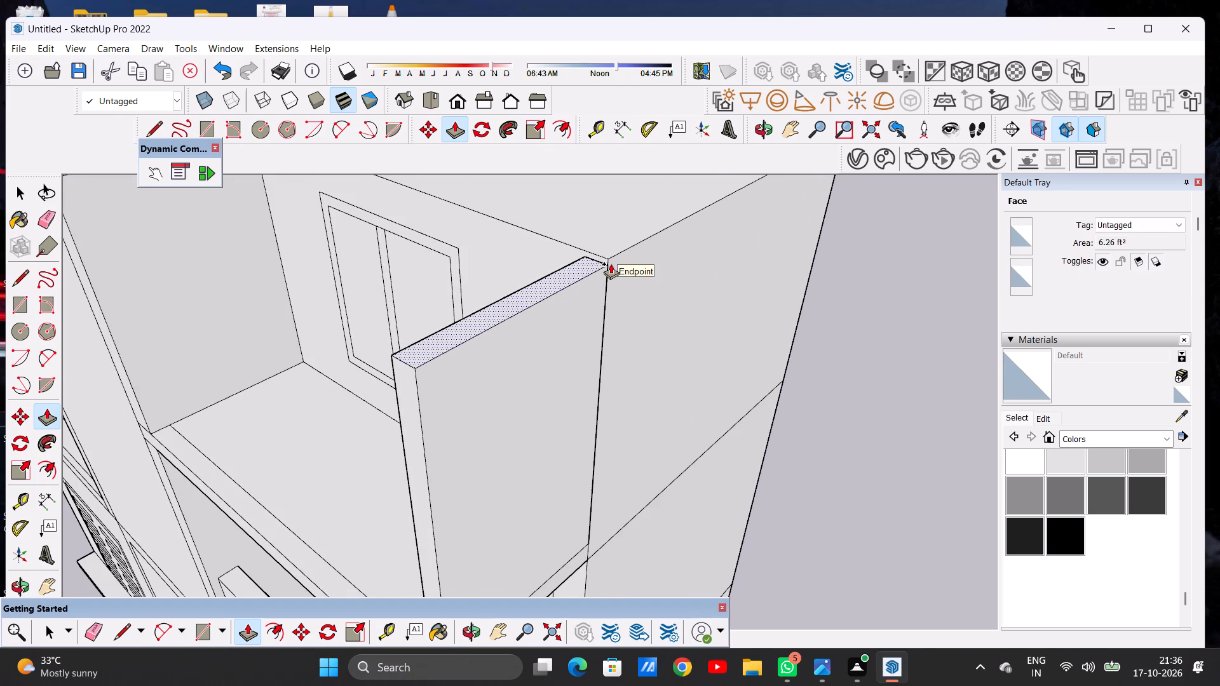
click(613, 257)
key(space)
Draw a short line across the front border strip, continuing the side wall's inner face to the slab's front edge.
scroll(519, 379, down, 16)
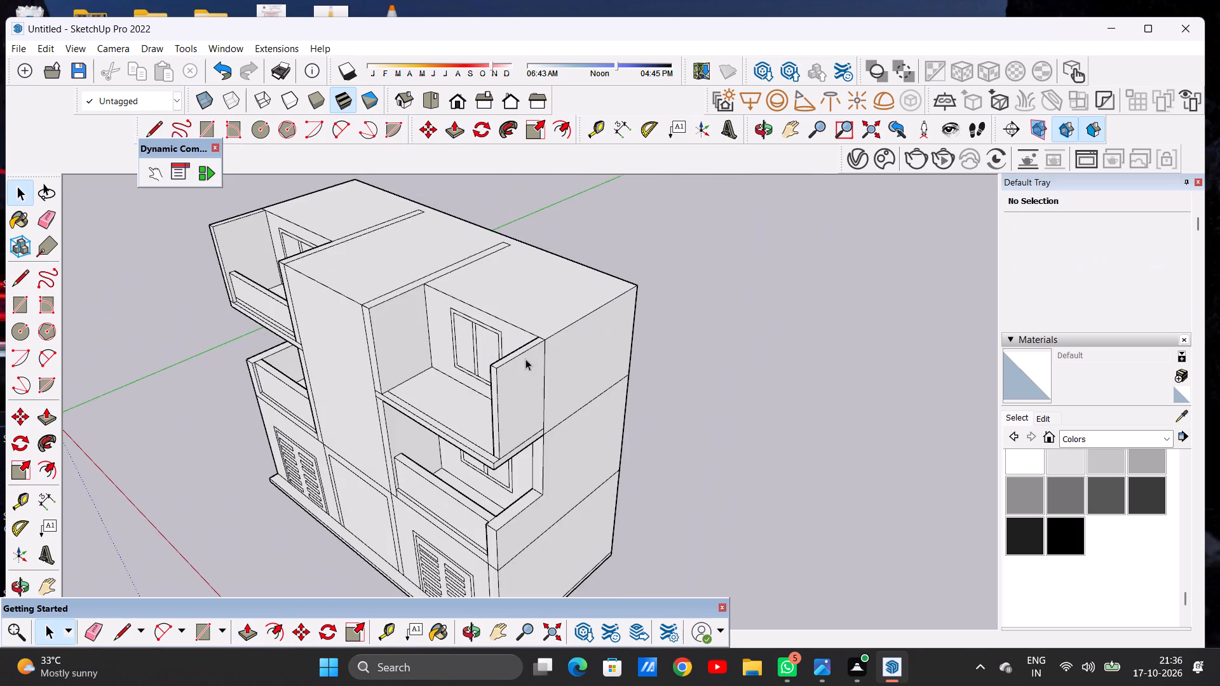
scroll(525, 359, down, 1)
middle_drag(456, 390, 640, 398)
scroll(566, 474, up, 6)
middle_drag(632, 412, 559, 415)
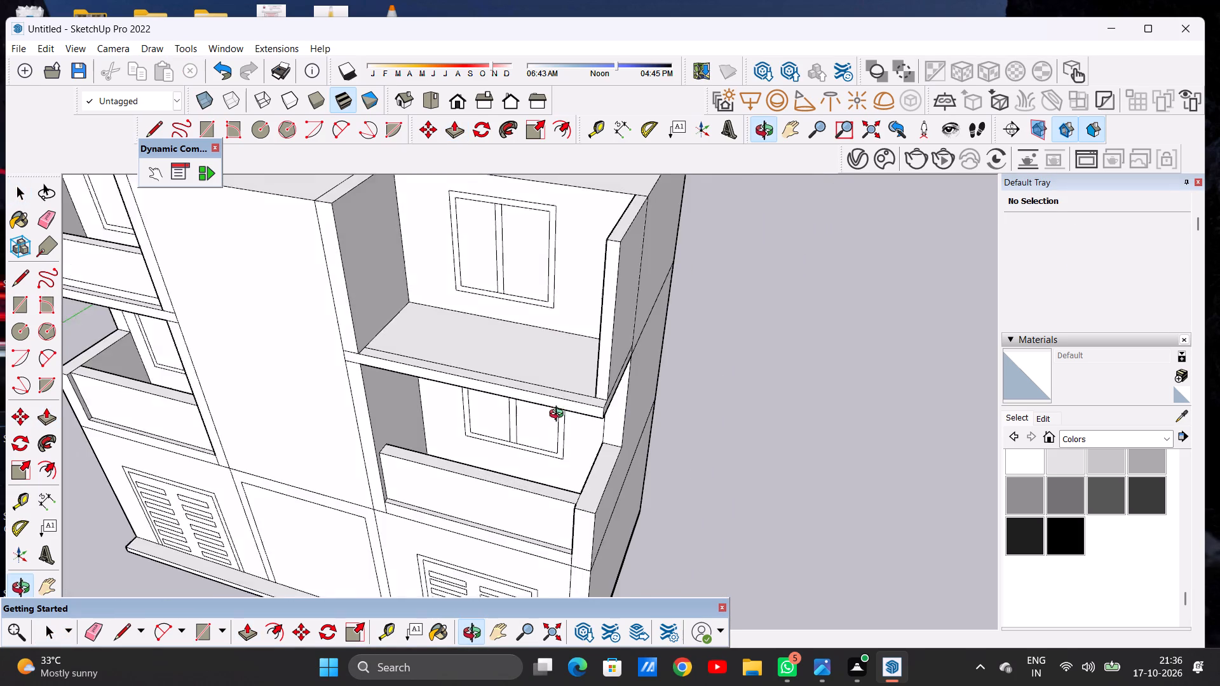
middle_drag(559, 415, 554, 445)
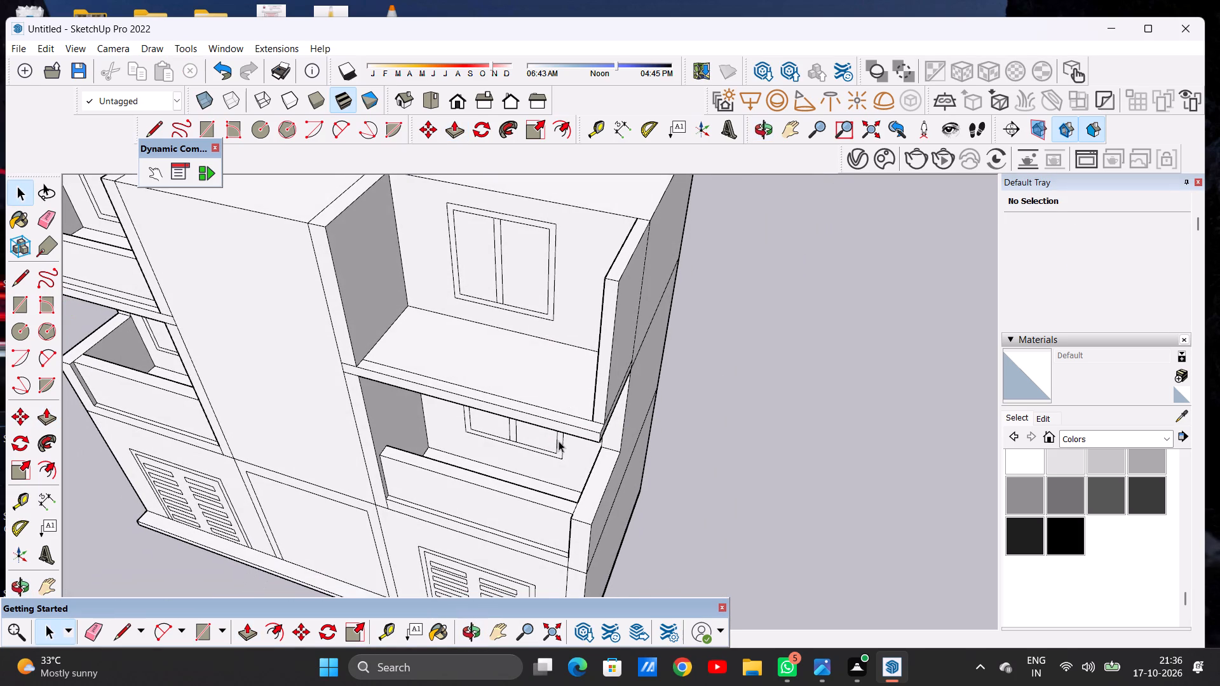
key(p)
scroll(624, 414, up, 2)
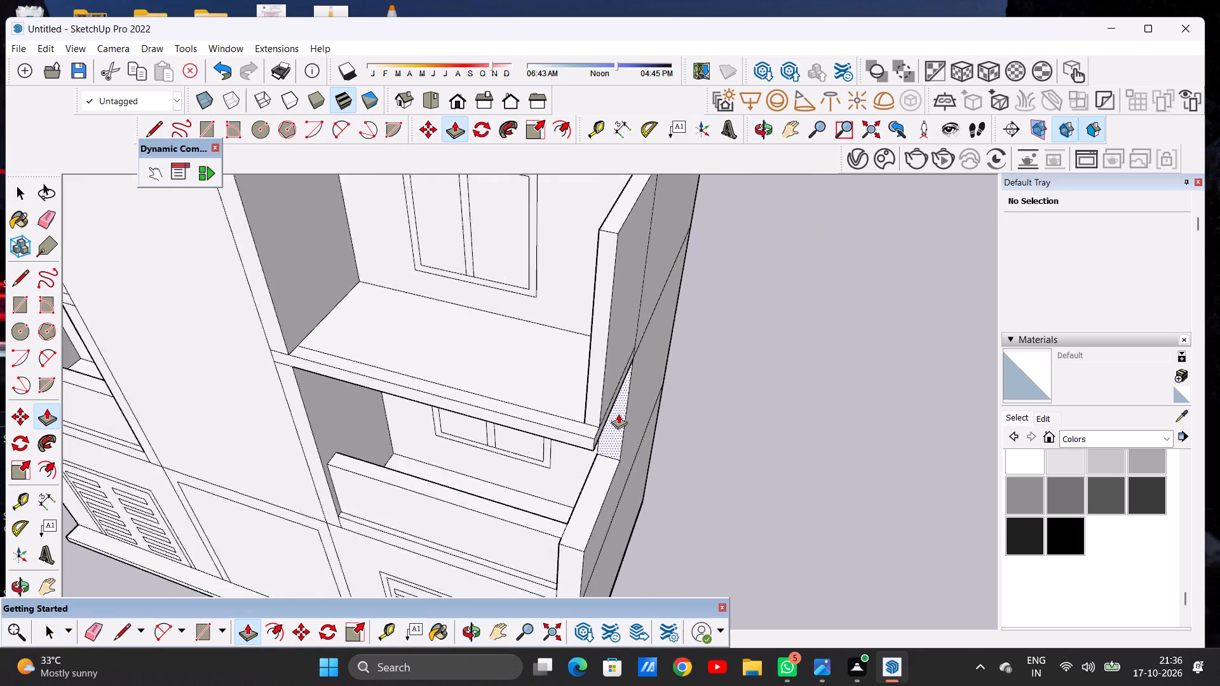
scroll(618, 414, up, 3)
key(space)
text(L)
scroll(571, 435, up, 9)
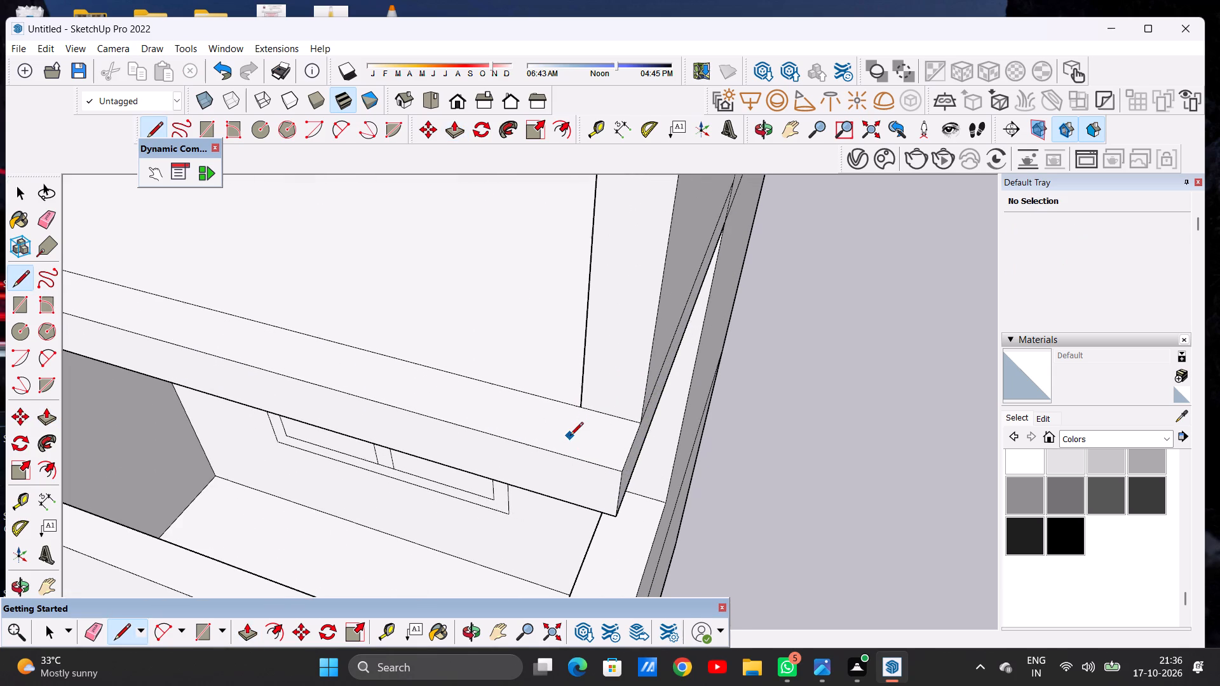
scroll(570, 436, up, 1)
click(582, 413)
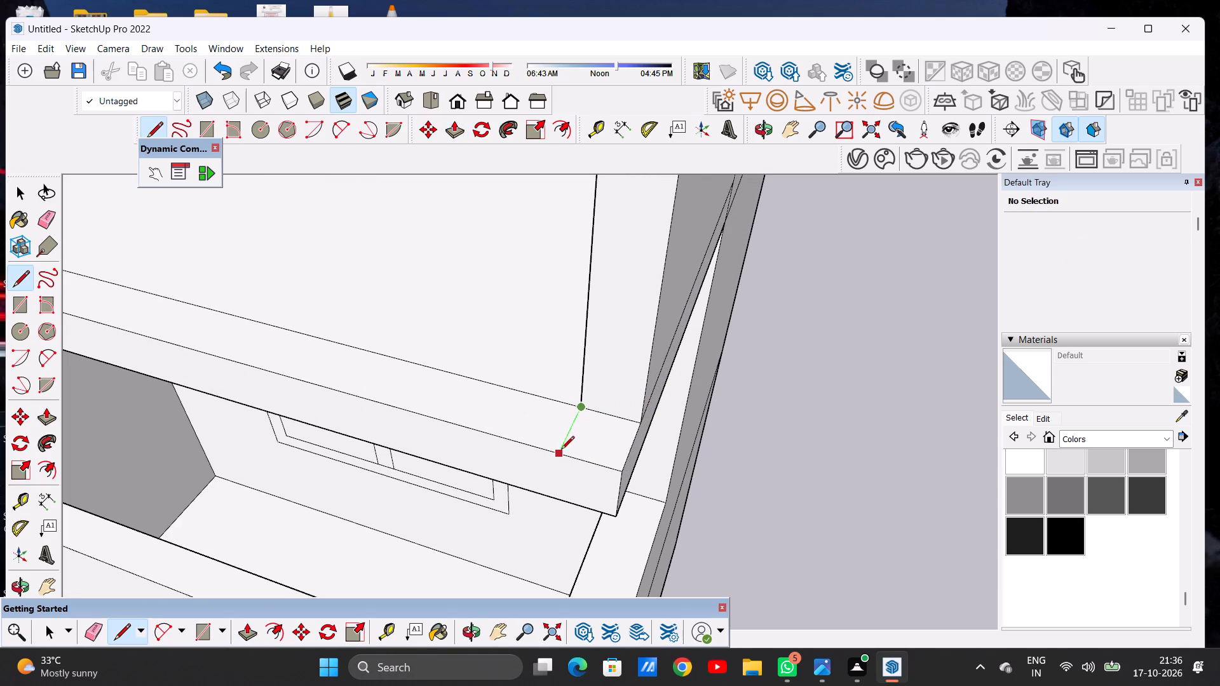
click(559, 452)
key(space)
Push/Pull the small front corner face up to the side wall's top, extending the wall to the slab's front edge.
text(P)
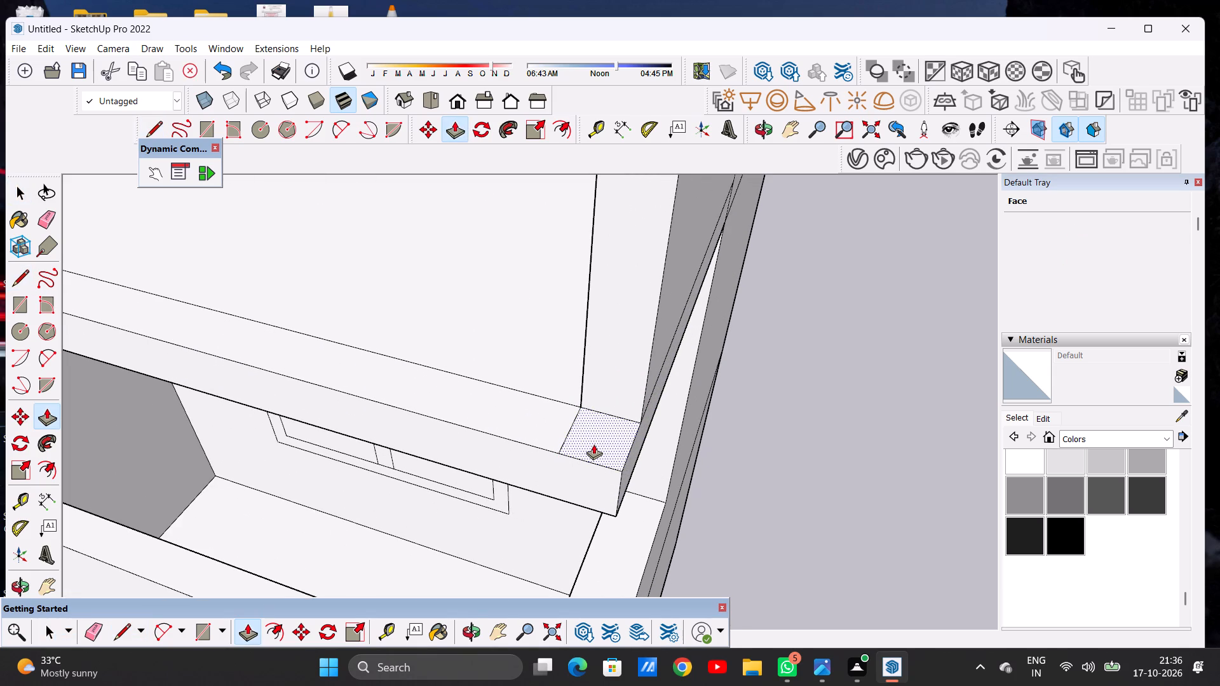
click(593, 444)
scroll(586, 380, down, 20)
scroll(586, 380, down, 2)
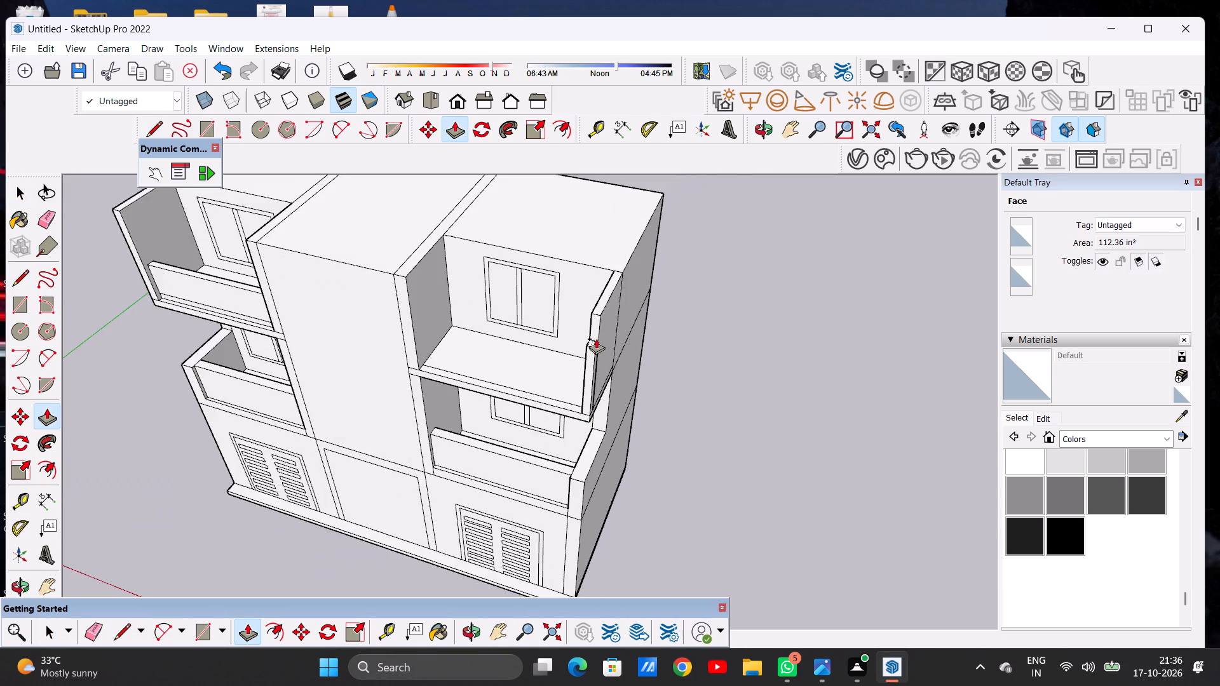
scroll(598, 314, up, 14)
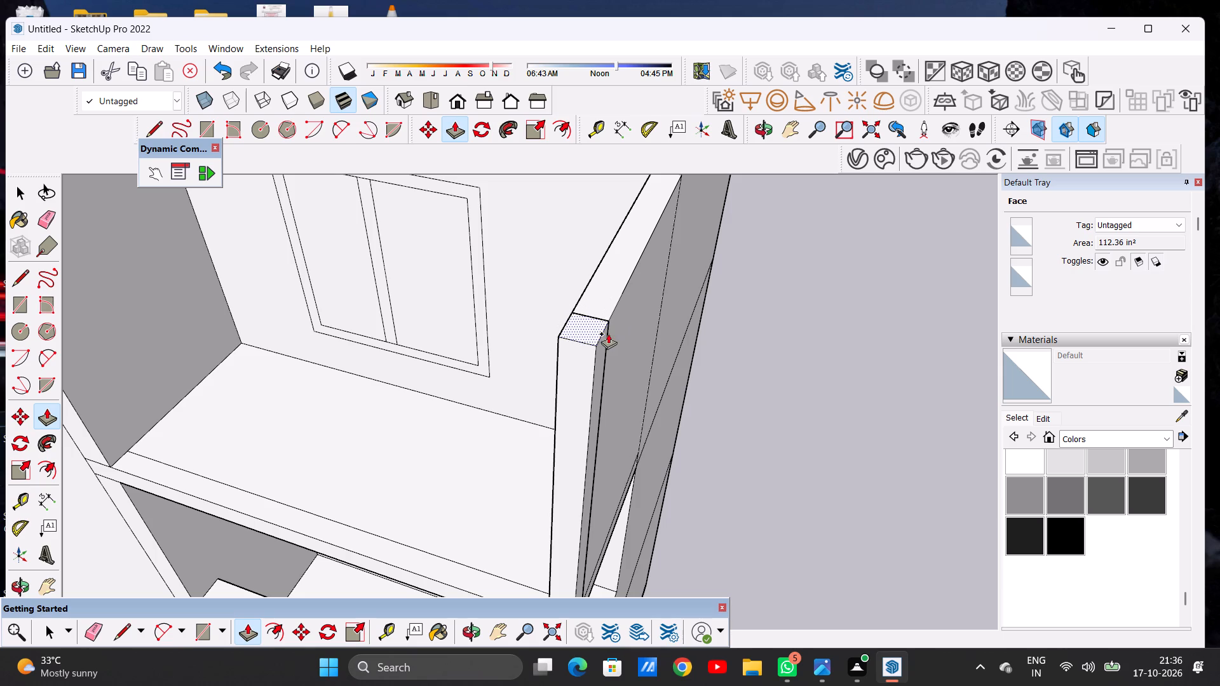
click(613, 321)
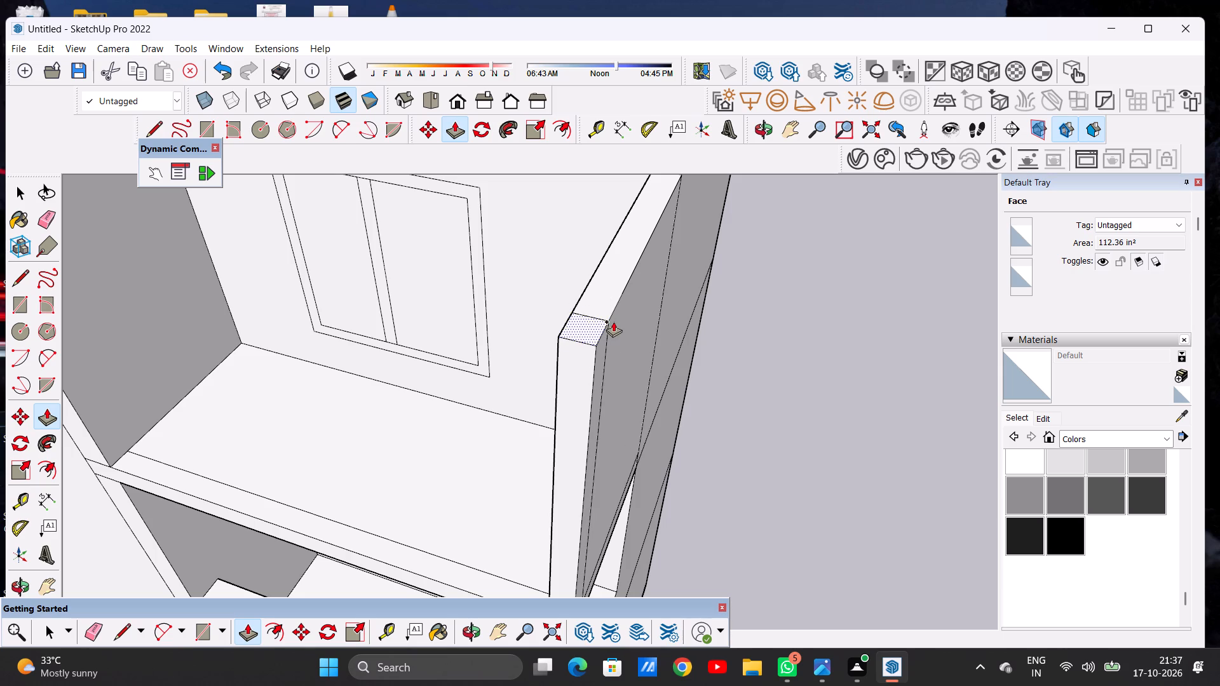
key(space)
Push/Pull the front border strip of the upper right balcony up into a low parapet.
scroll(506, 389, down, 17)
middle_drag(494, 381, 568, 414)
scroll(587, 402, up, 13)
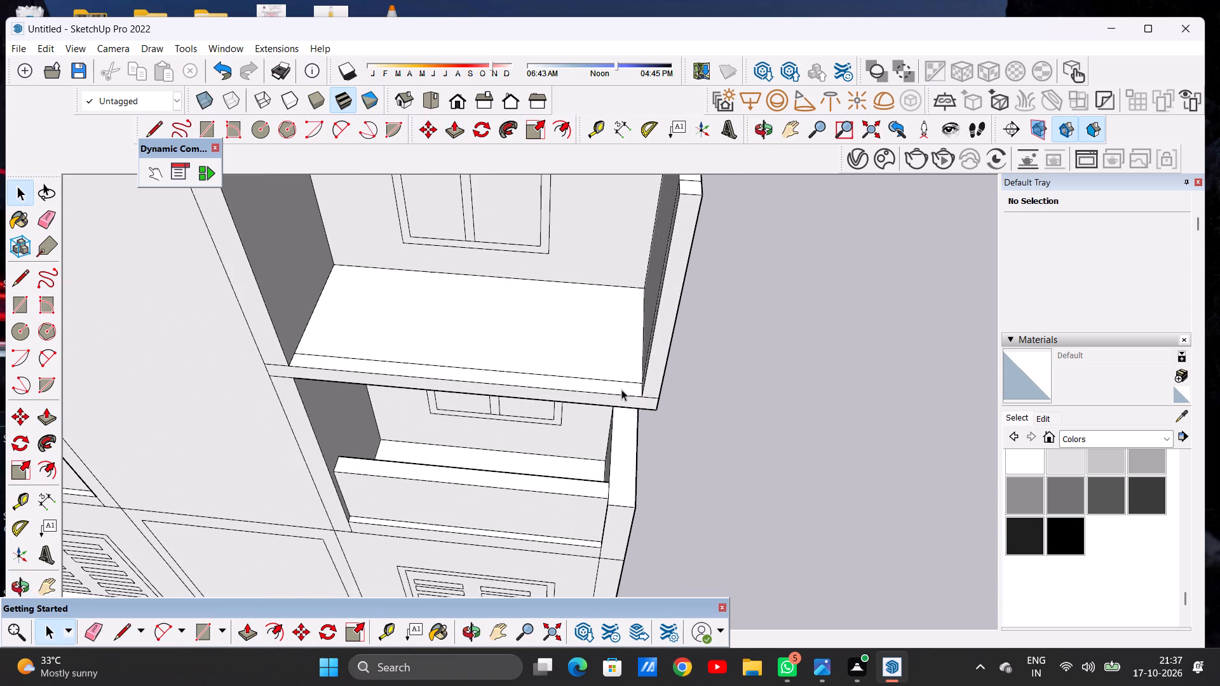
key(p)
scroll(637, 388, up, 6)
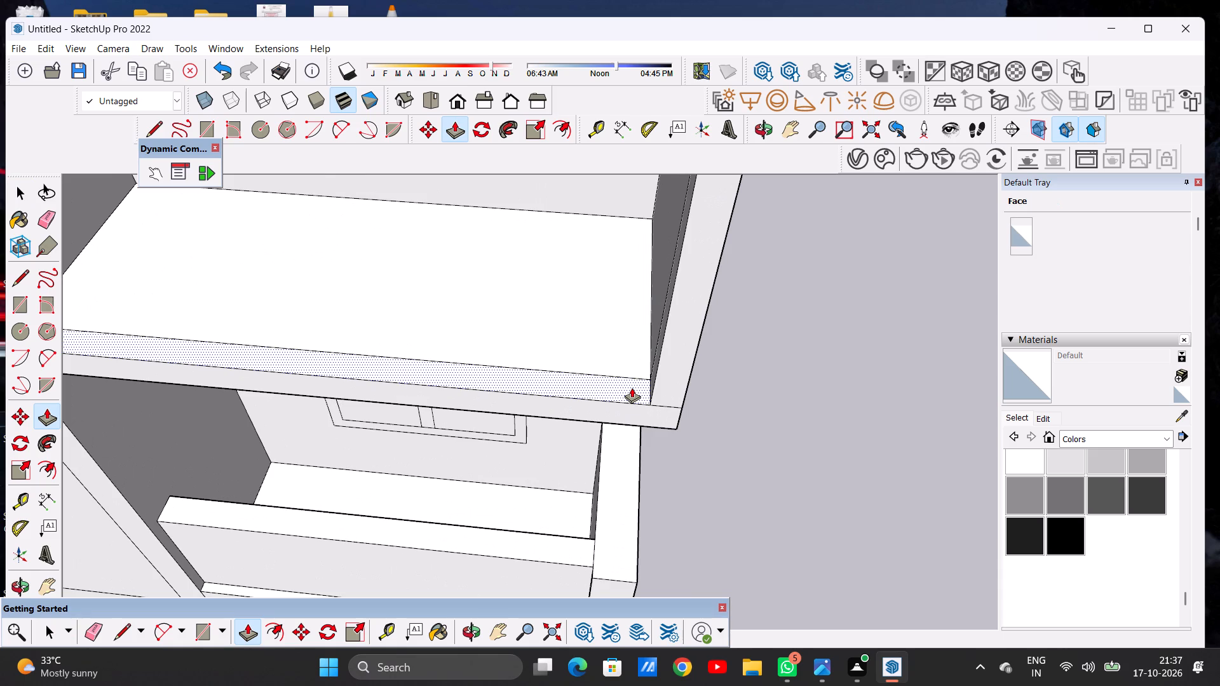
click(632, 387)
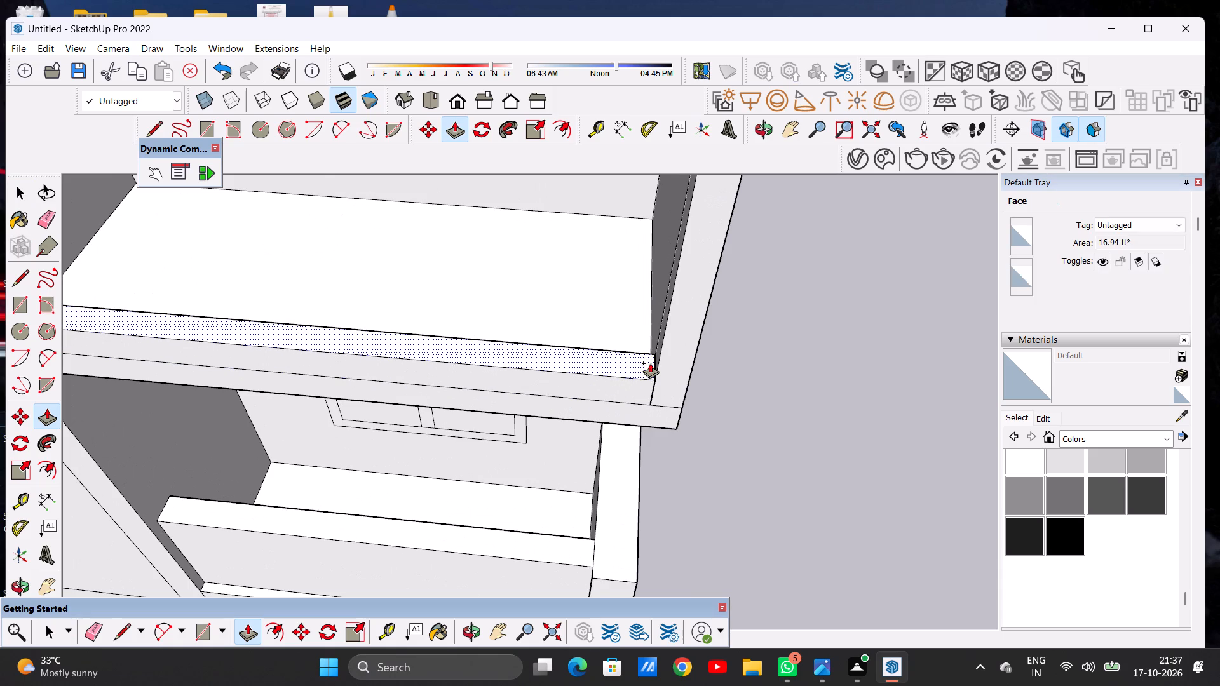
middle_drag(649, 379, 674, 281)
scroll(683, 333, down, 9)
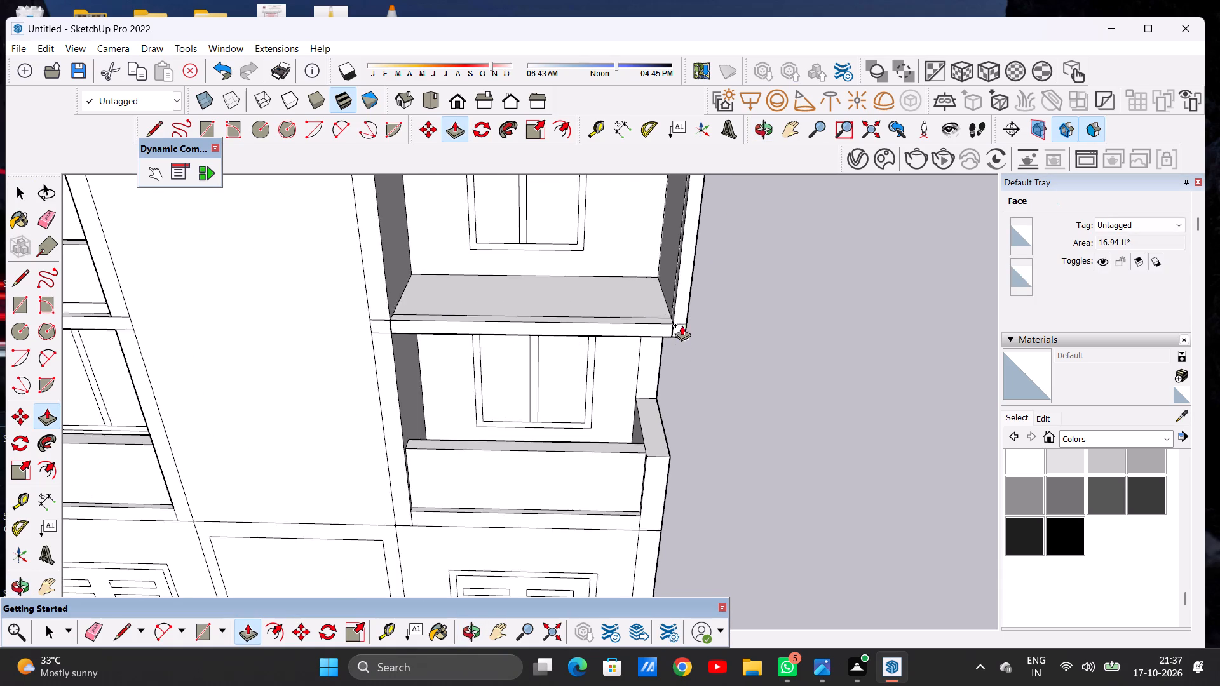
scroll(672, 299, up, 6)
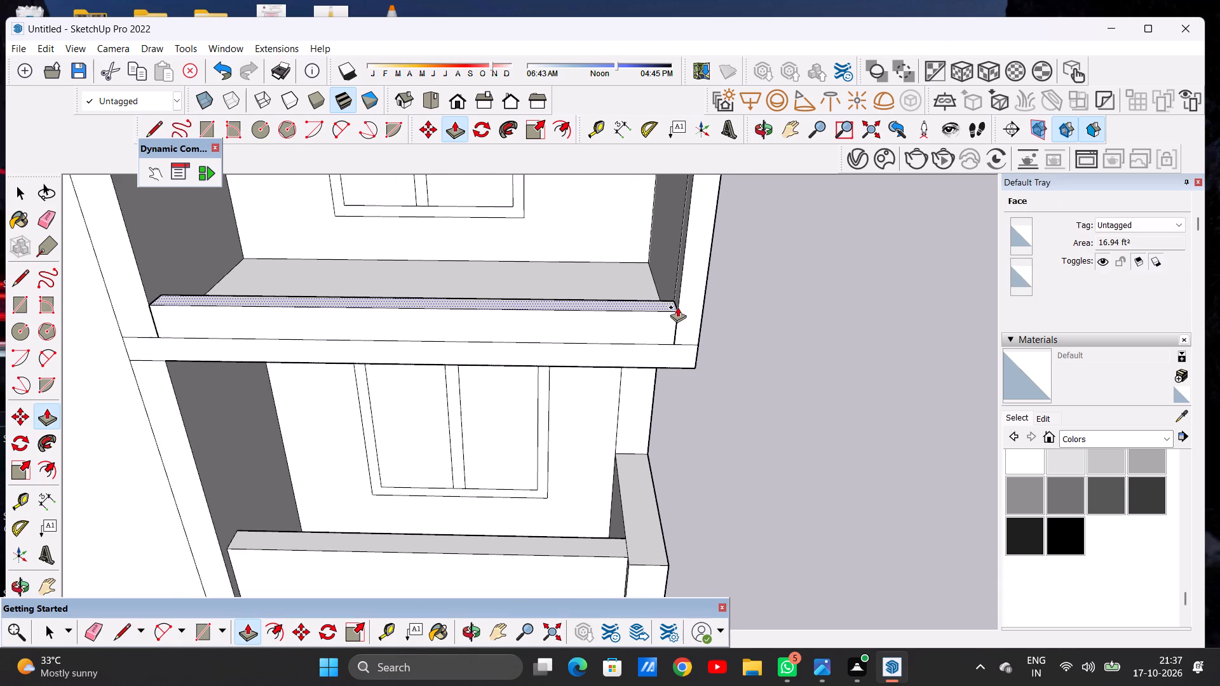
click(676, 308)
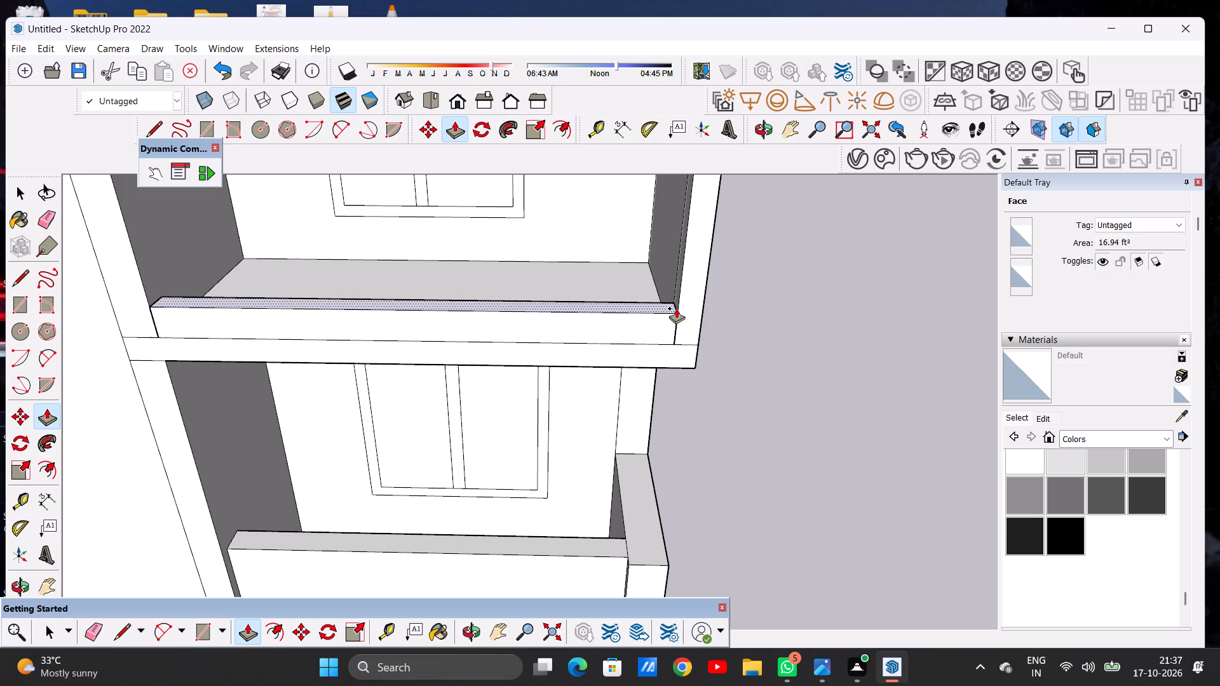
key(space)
Examine the upper right balcony's front parapet against the lower balcony's parapet and the rest of the facade.
scroll(566, 323, down, 6)
middle_drag(604, 300, 594, 434)
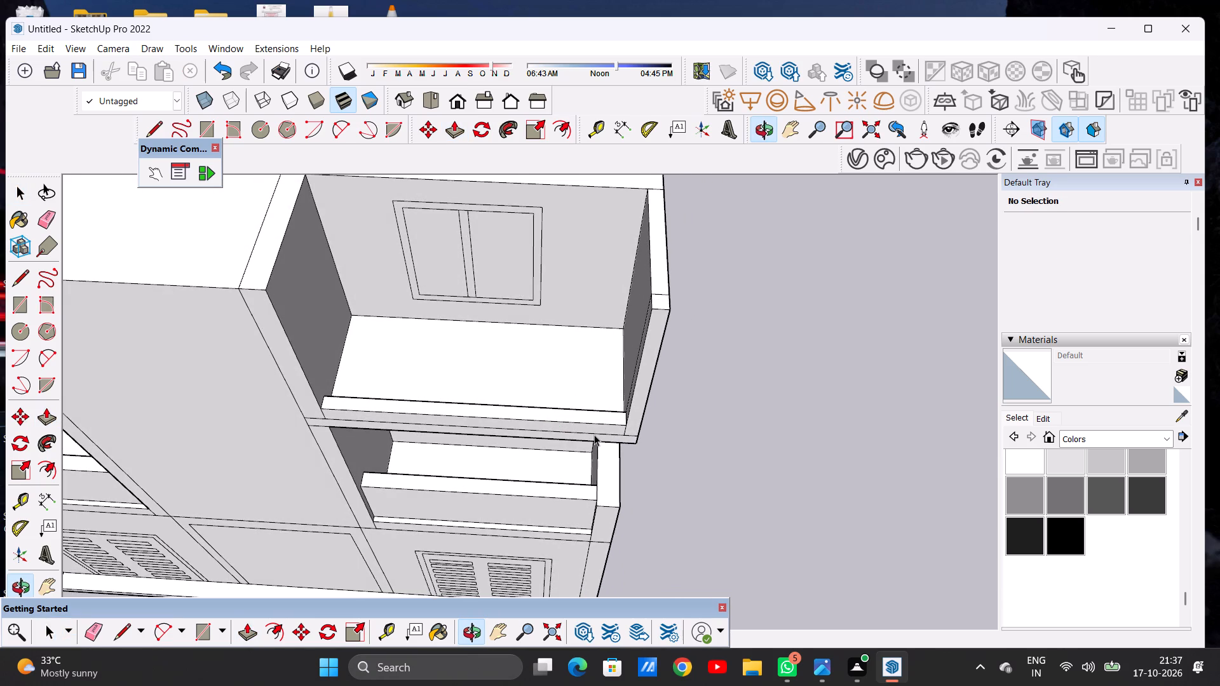
scroll(618, 414, down, 6)
middle_drag(586, 426, 586, 358)
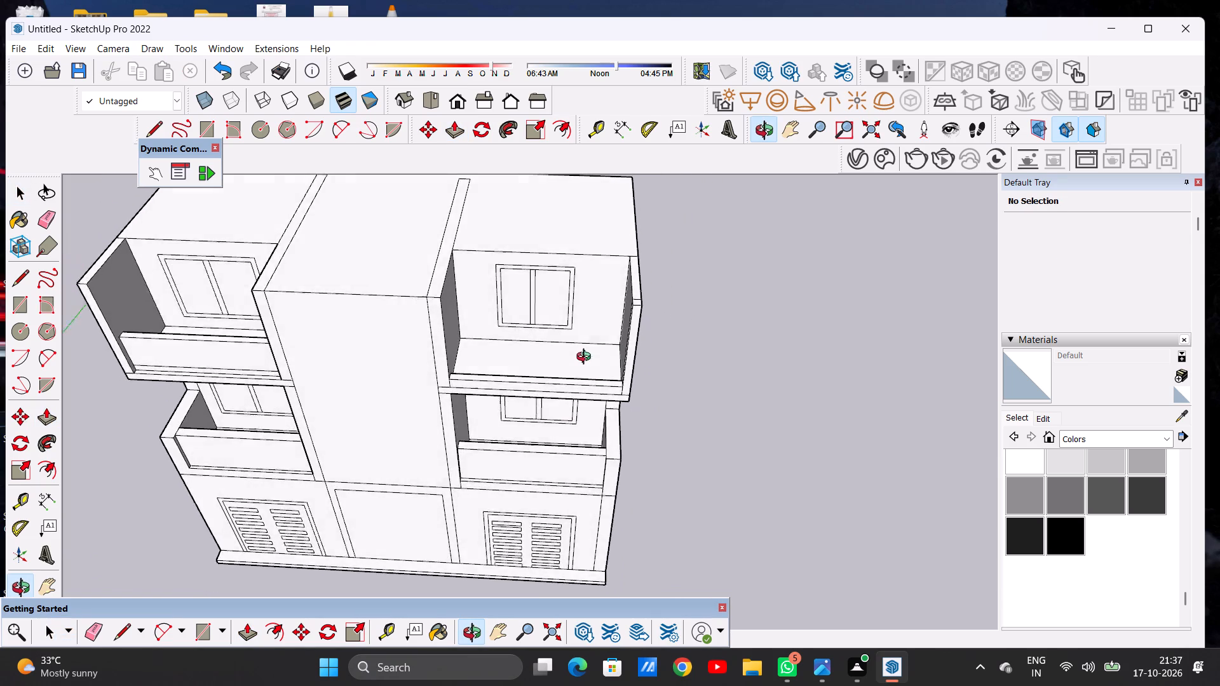
middle_drag(586, 358, 586, 321)
scroll(593, 517, up, 6)
scroll(595, 450, up, 7)
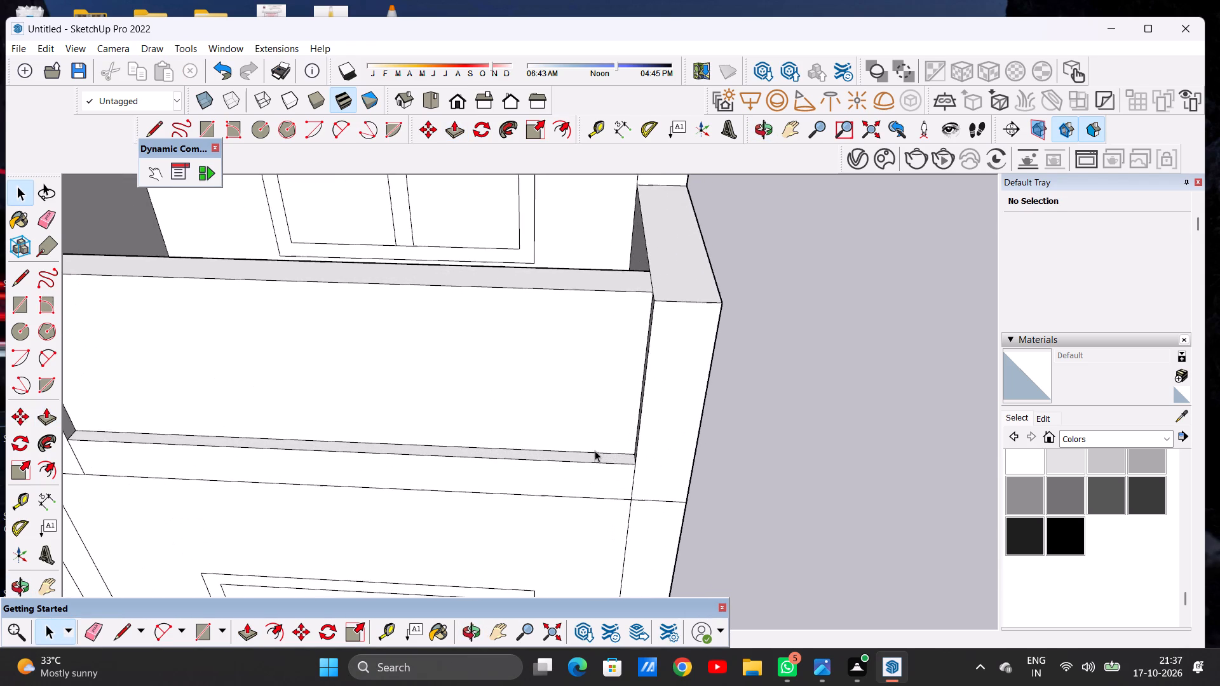
scroll(595, 474, down, 13)
middle_drag(625, 354, 628, 422)
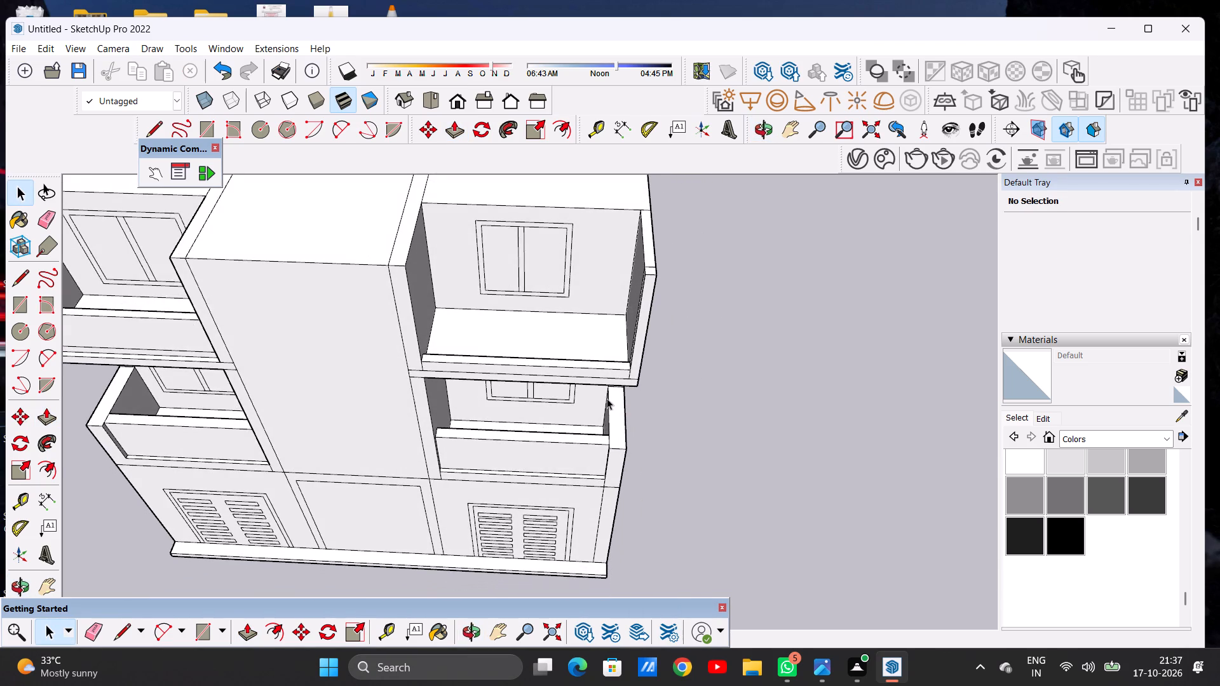
scroll(611, 382, up, 1)
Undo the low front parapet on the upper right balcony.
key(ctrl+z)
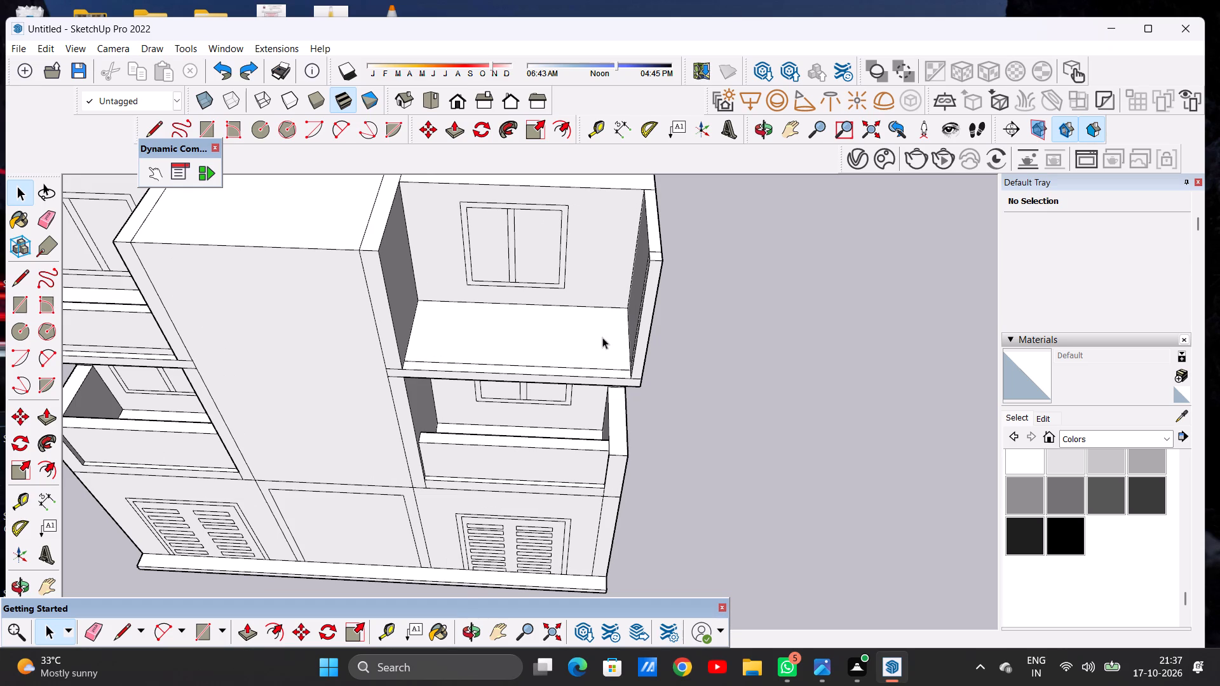
Draw a line across the full width of the upper right balcony floor, slightly behind the existing front border line.
middle_drag(602, 347, 597, 399)
scroll(640, 420, up, 9)
middle_drag(582, 402, 616, 417)
middle_drag(599, 424, 581, 443)
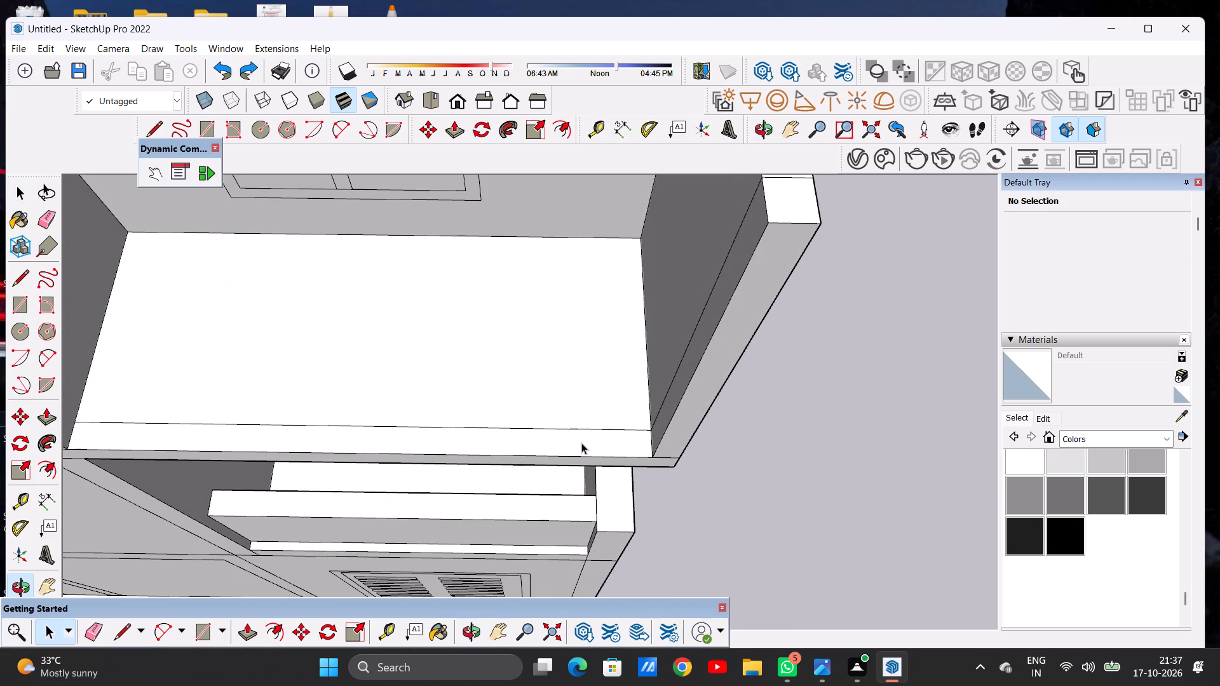
key(l)
scroll(649, 415, down, 8)
scroll(487, 415, up, 7)
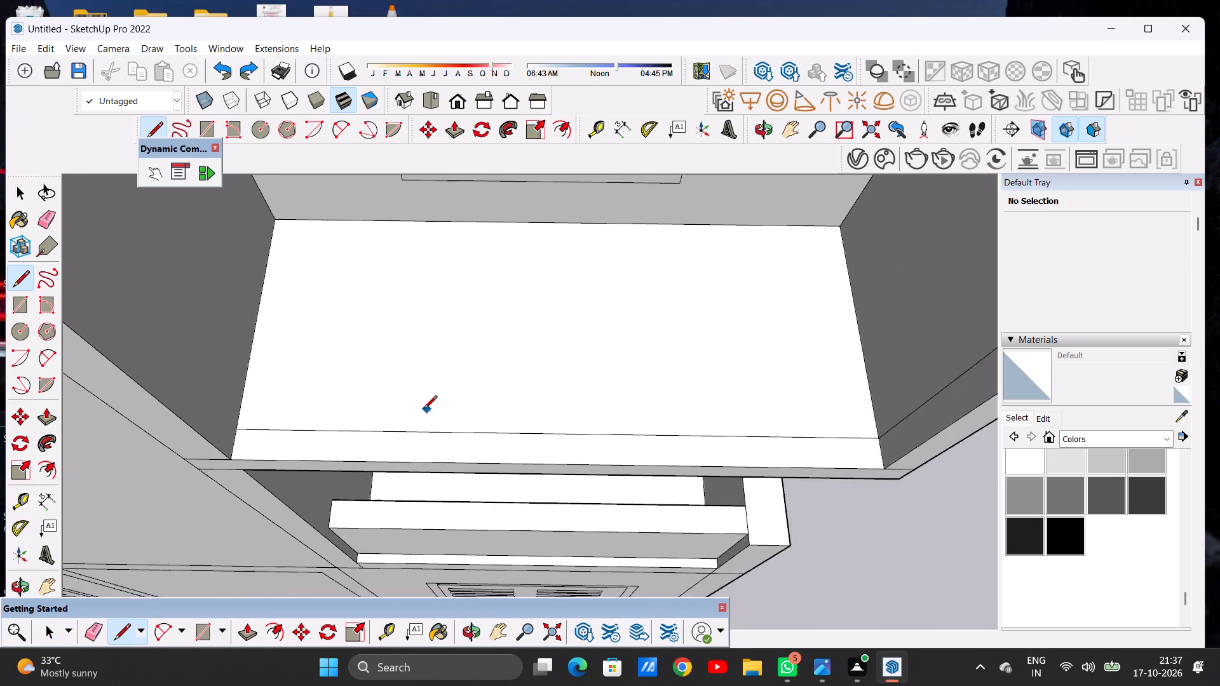
scroll(424, 410, up, 3)
click(198, 410)
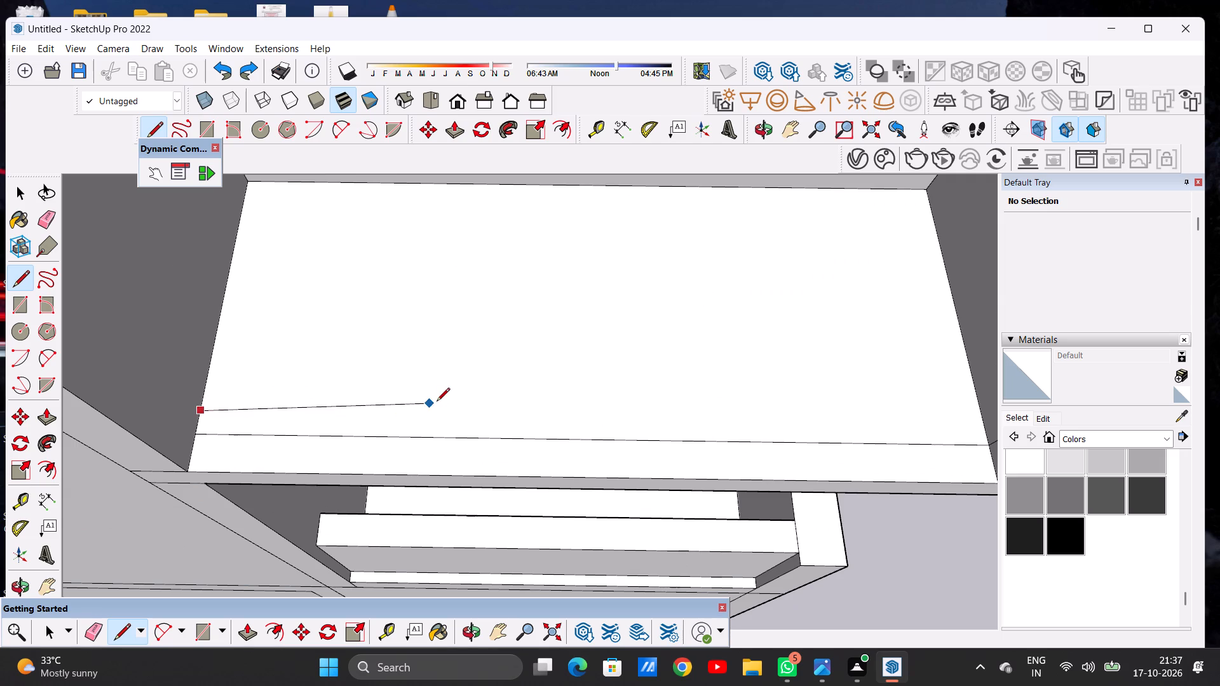
scroll(437, 402, down, 8)
scroll(660, 414, up, 5)
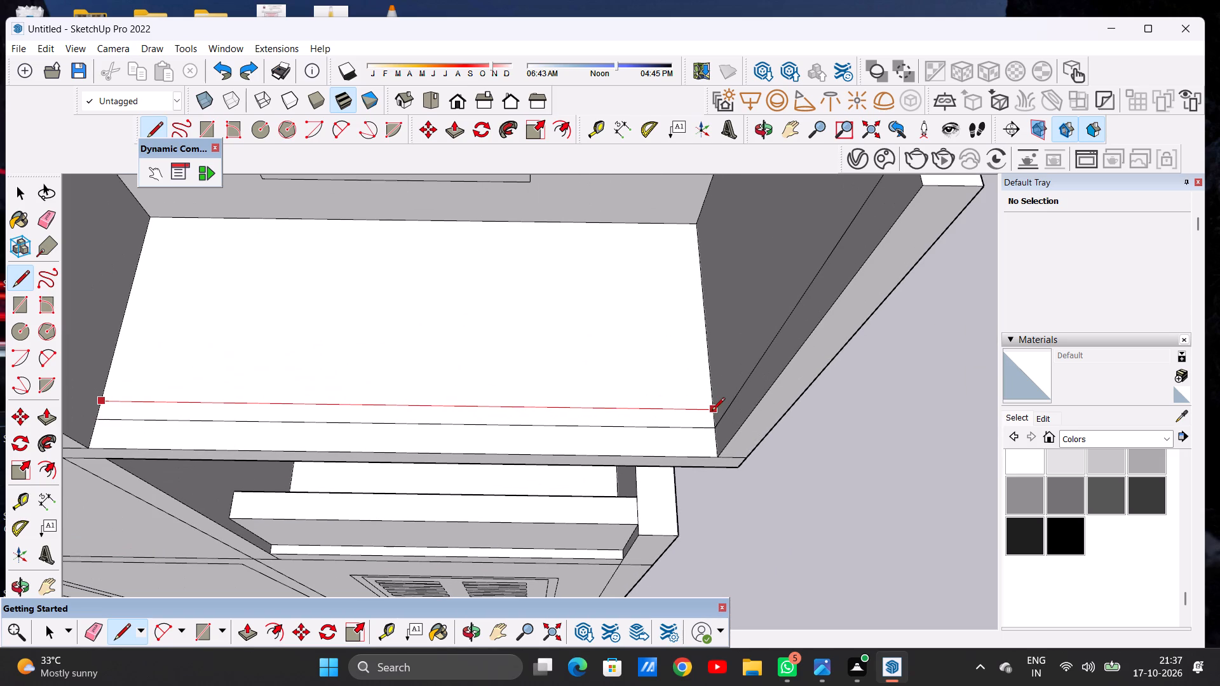
click(715, 408)
key(space)
Erase the old front border line on the upper right balcony floor, keeping the line behind it.
key(e)
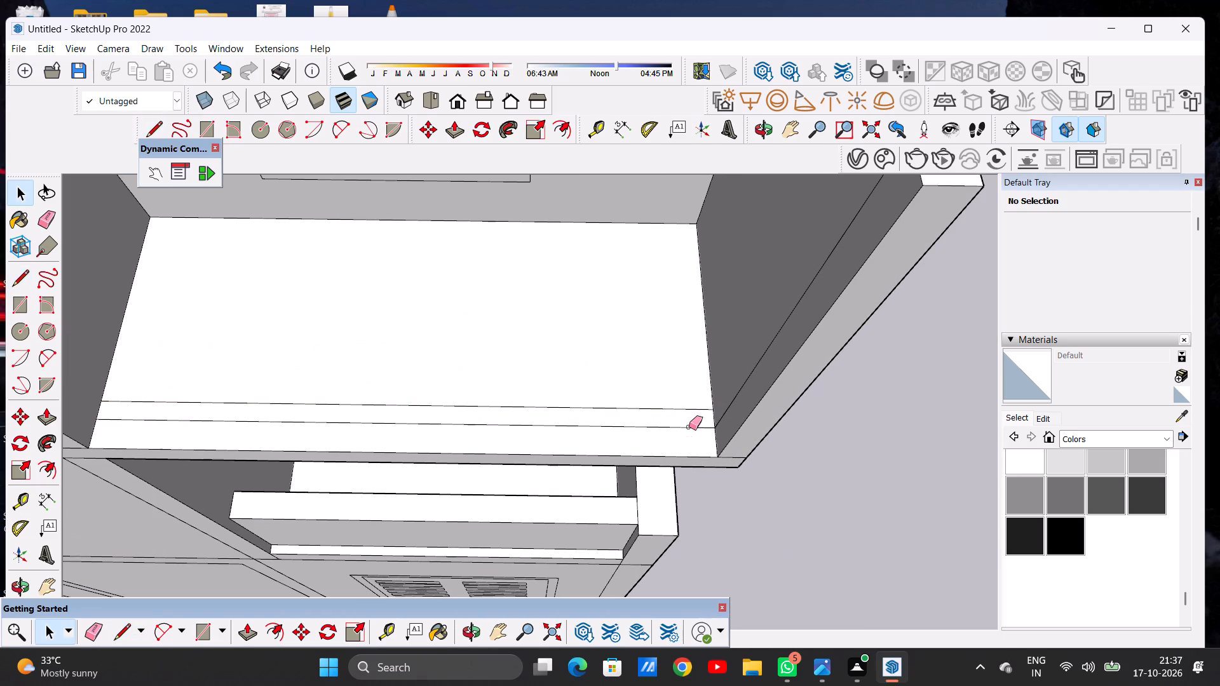
drag(686, 422, 683, 434)
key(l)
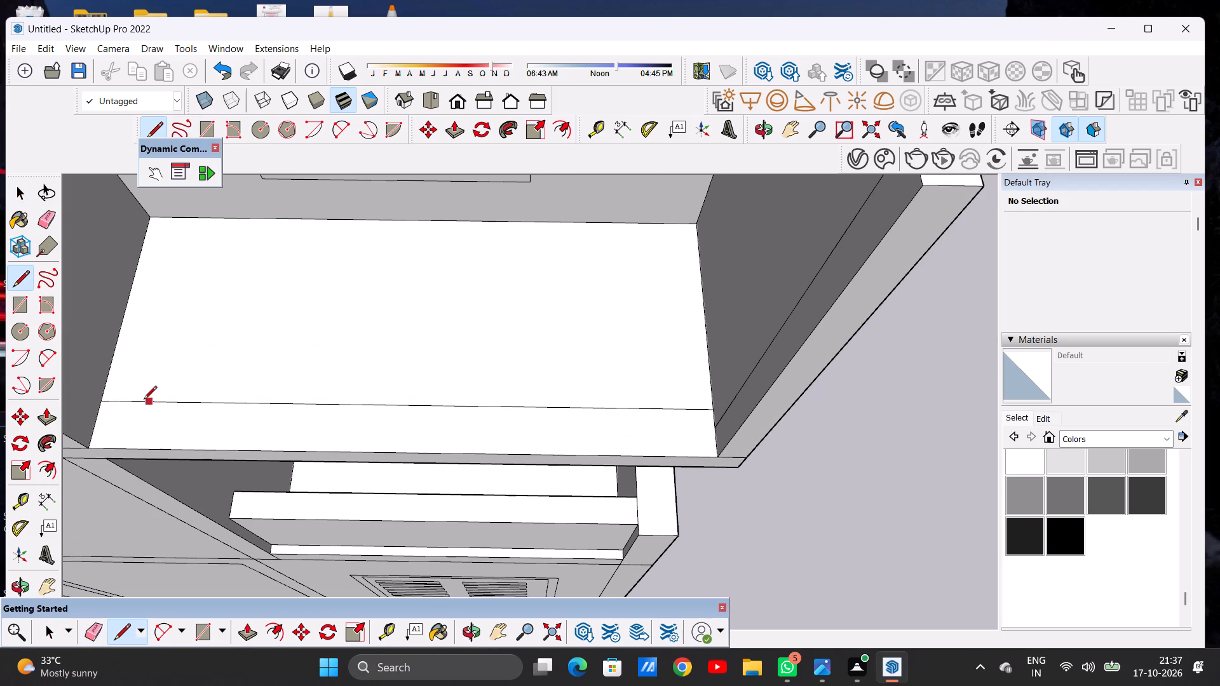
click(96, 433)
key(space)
Draw a line across the full width of the upper right balcony floor, midway between the remaining line and the front edge.
text(L)
scroll(100, 438, up, 6)
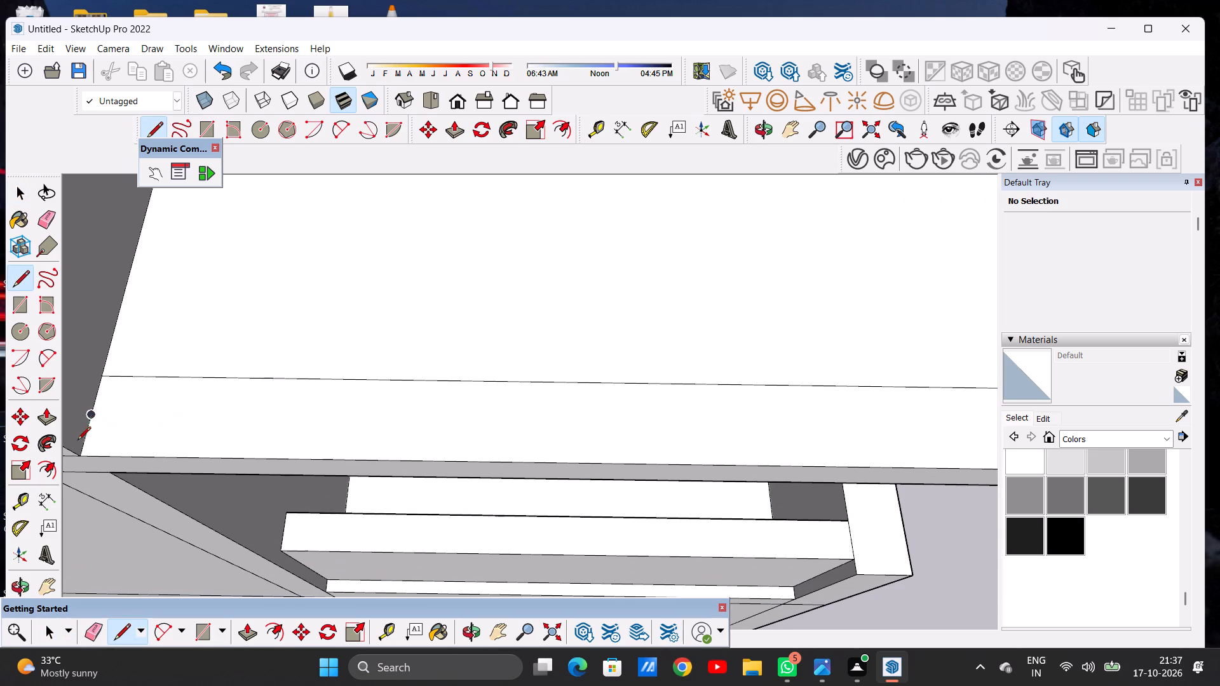
click(90, 429)
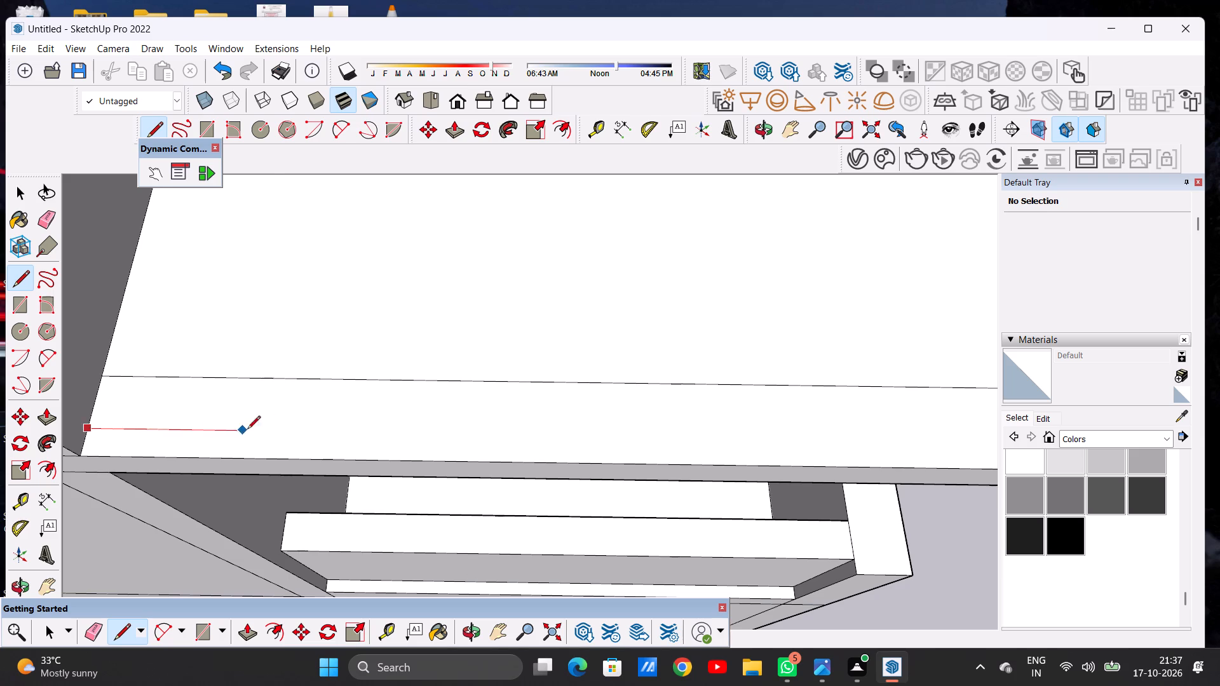
scroll(269, 419, down, 13)
scroll(437, 432, up, 8)
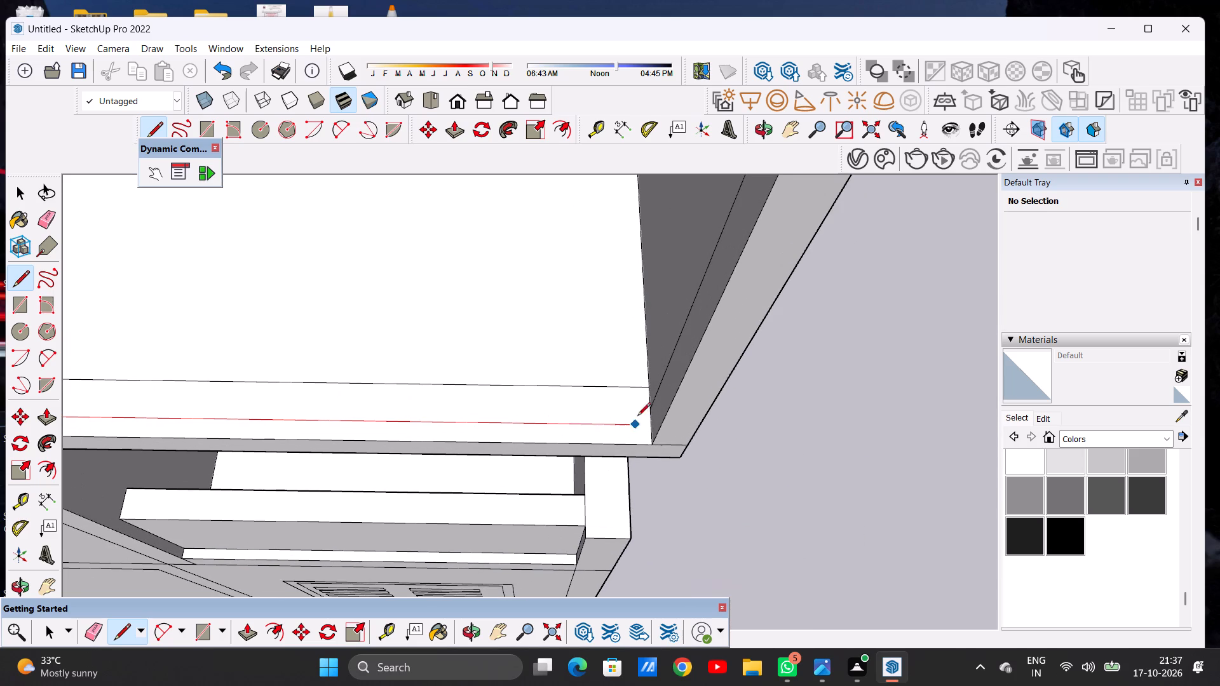
click(649, 419)
key(space)
Pull the floor strip between the two lines up into a low front parapet on the upper right balcony.
key(p)
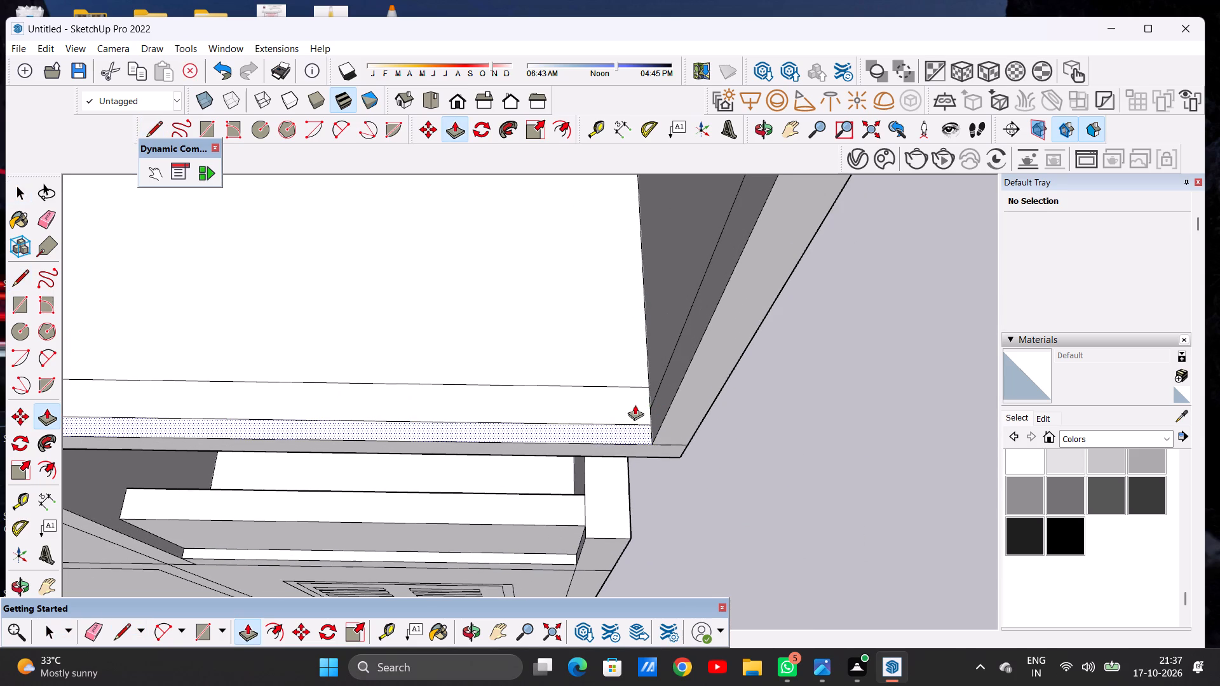
click(630, 398)
click(652, 376)
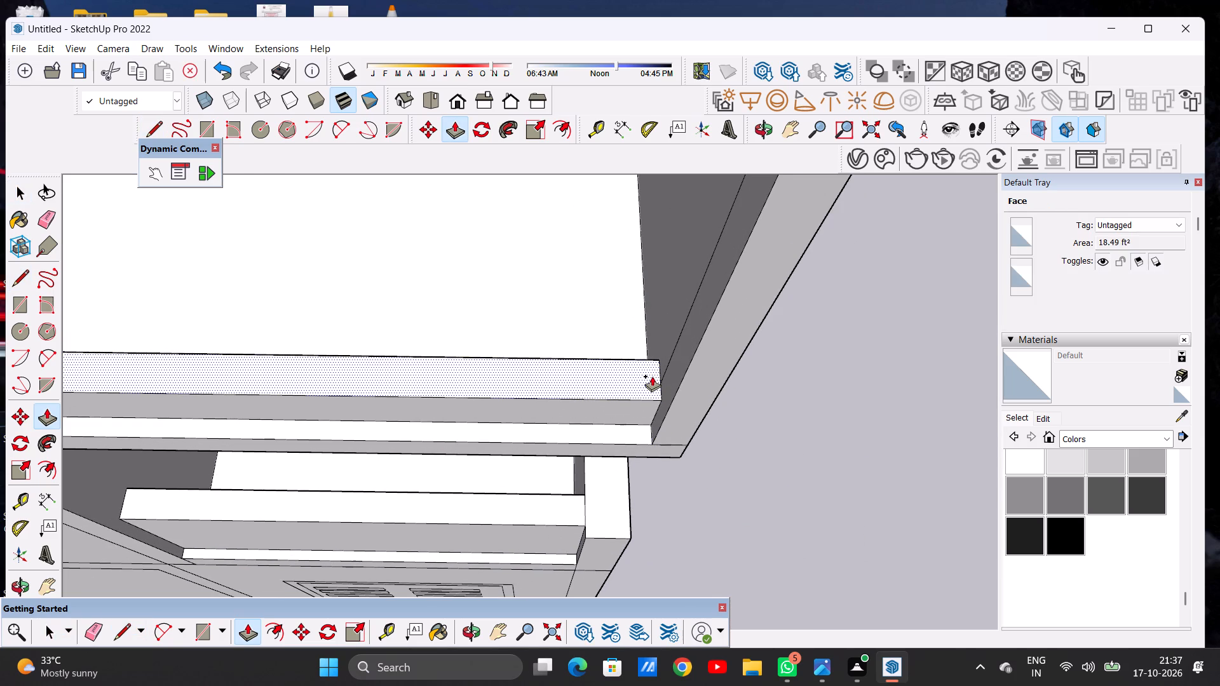
key(space)
Raise the top of the upper right balcony's front parapet to the midpoint of the adjoining side wall's edge.
scroll(651, 438, down, 14)
middle_drag(638, 452, 614, 265)
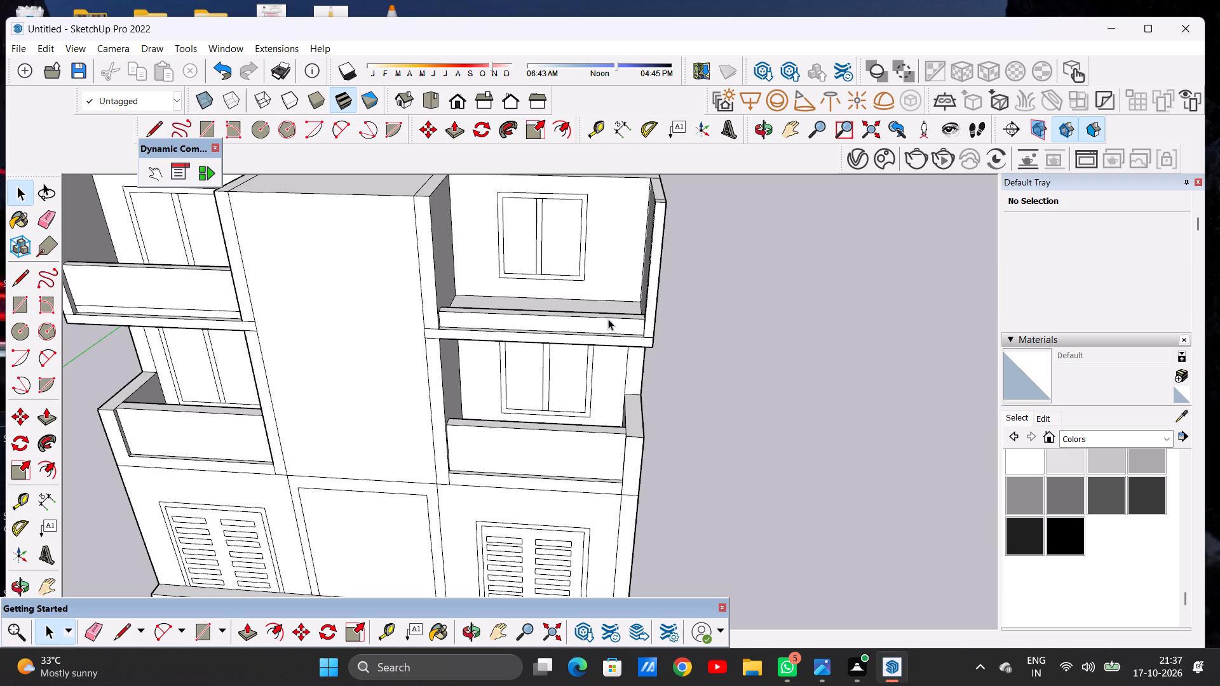
middle_drag(607, 304, 616, 358)
scroll(621, 344, up, 9)
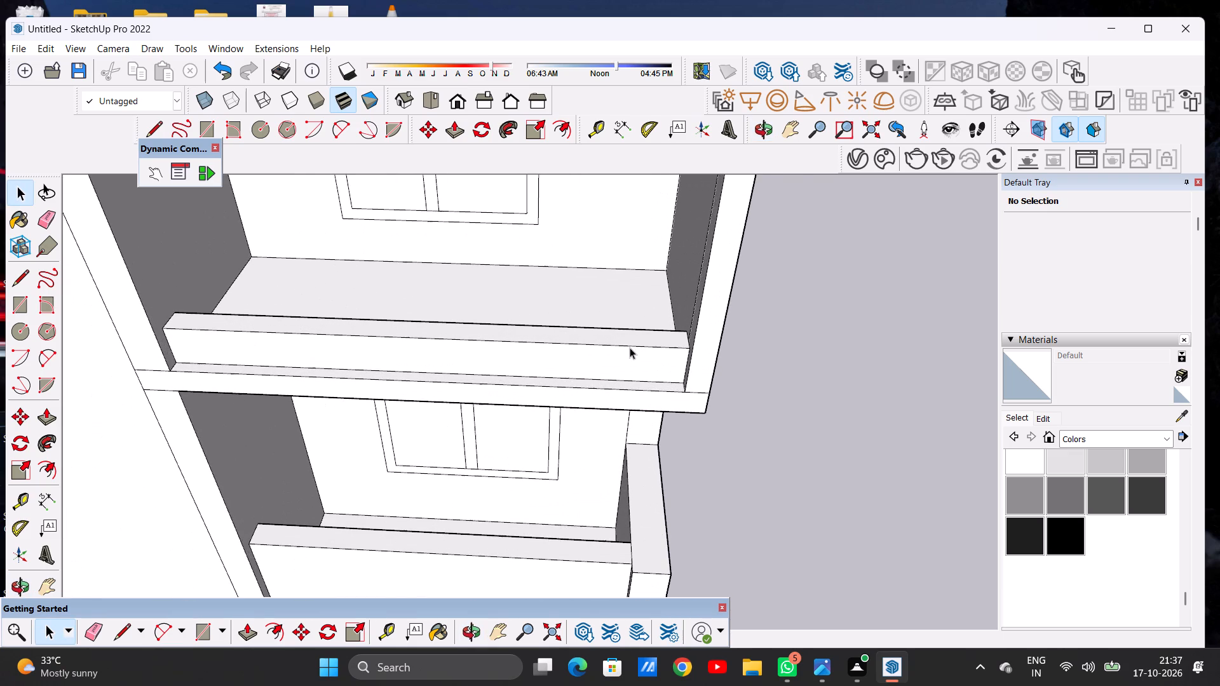
key(p)
scroll(648, 342, up, 4)
click(654, 333)
click(654, 352)
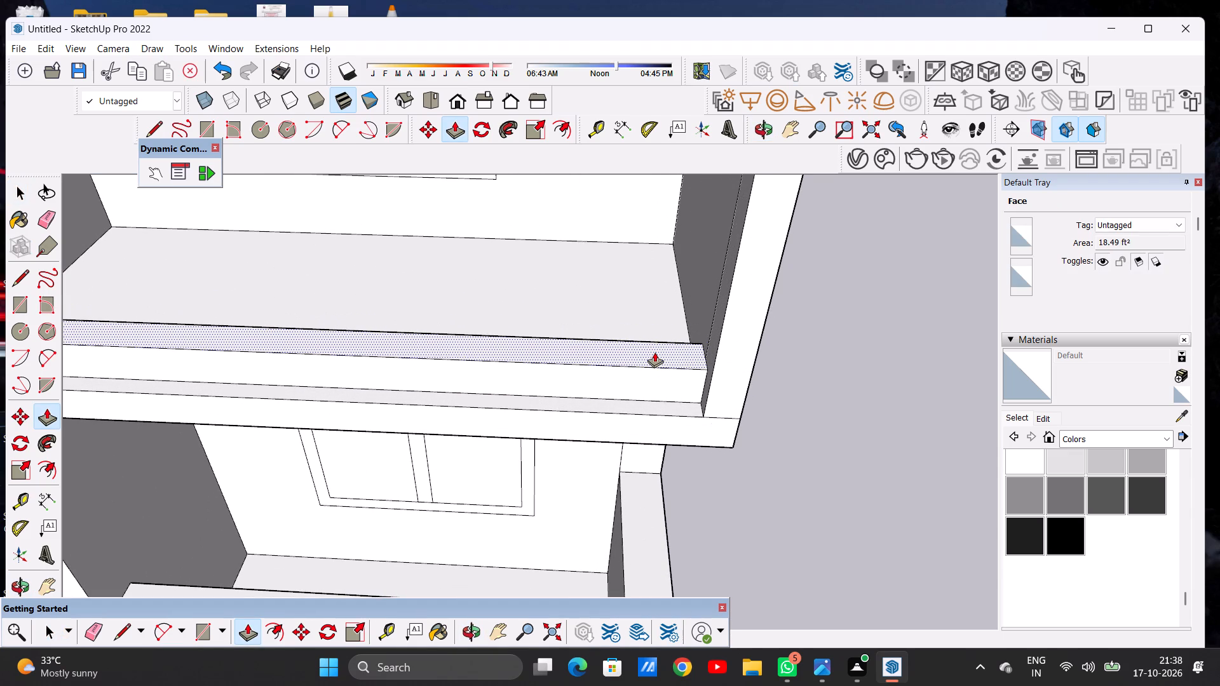
click(669, 351)
click(671, 346)
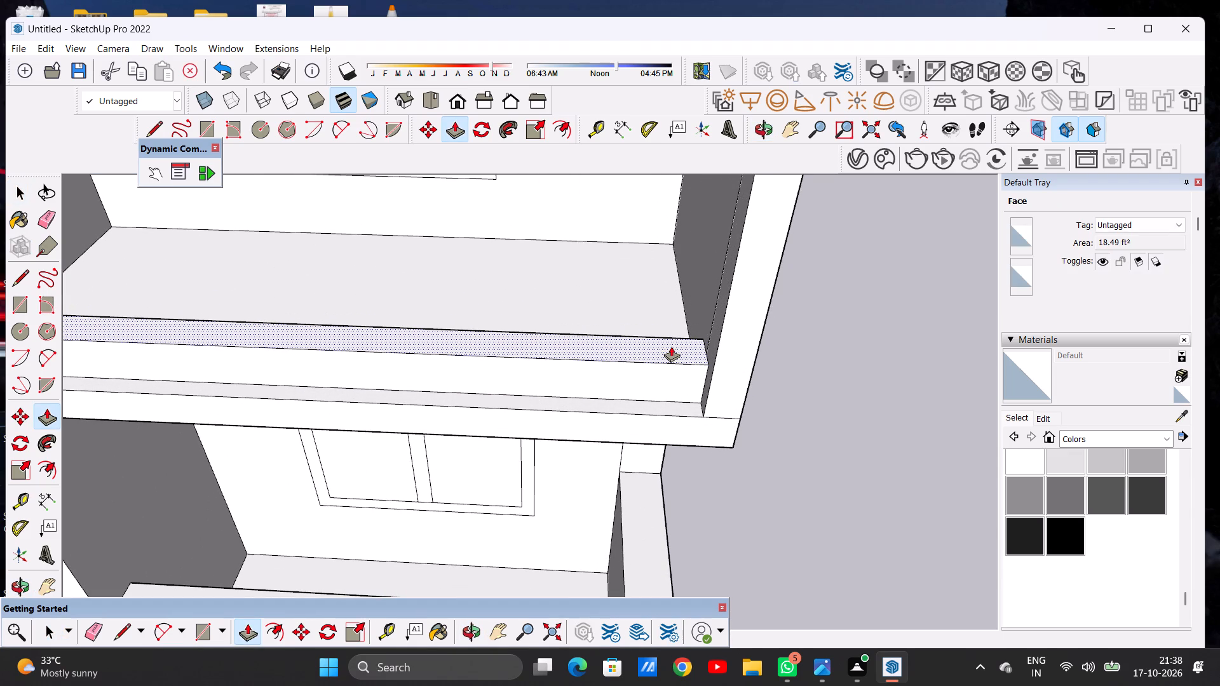
click(671, 346)
scroll(667, 302, down, 19)
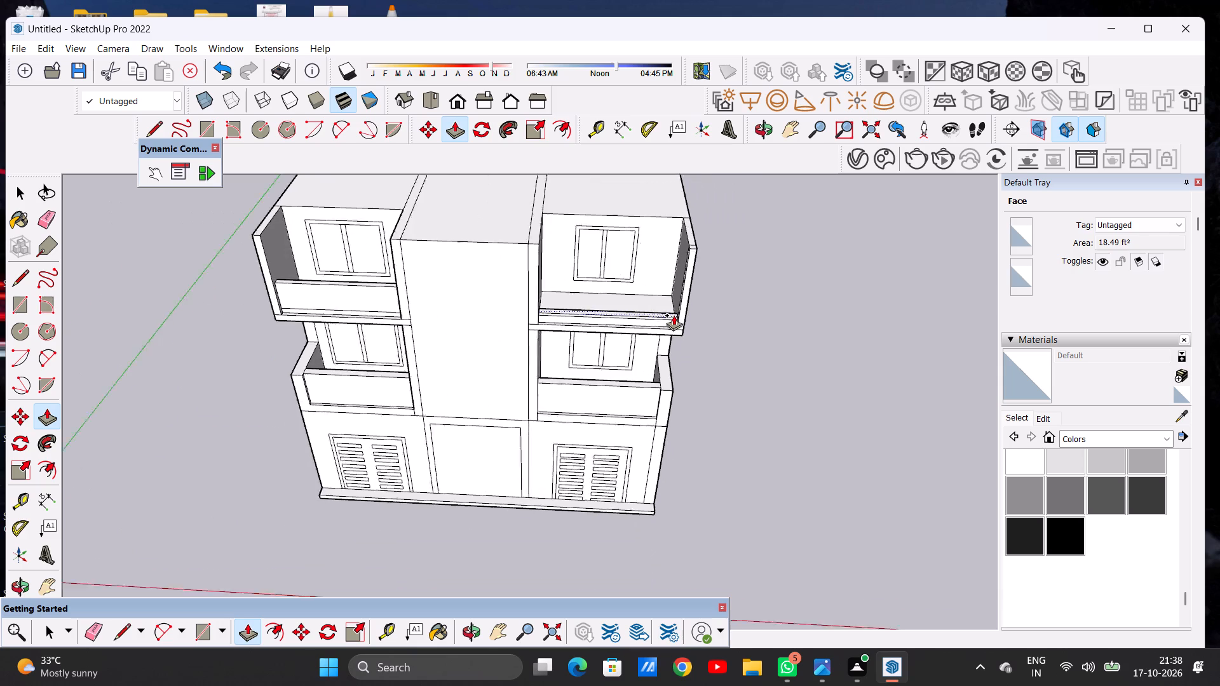
scroll(674, 315, down, 2)
scroll(687, 290, up, 13)
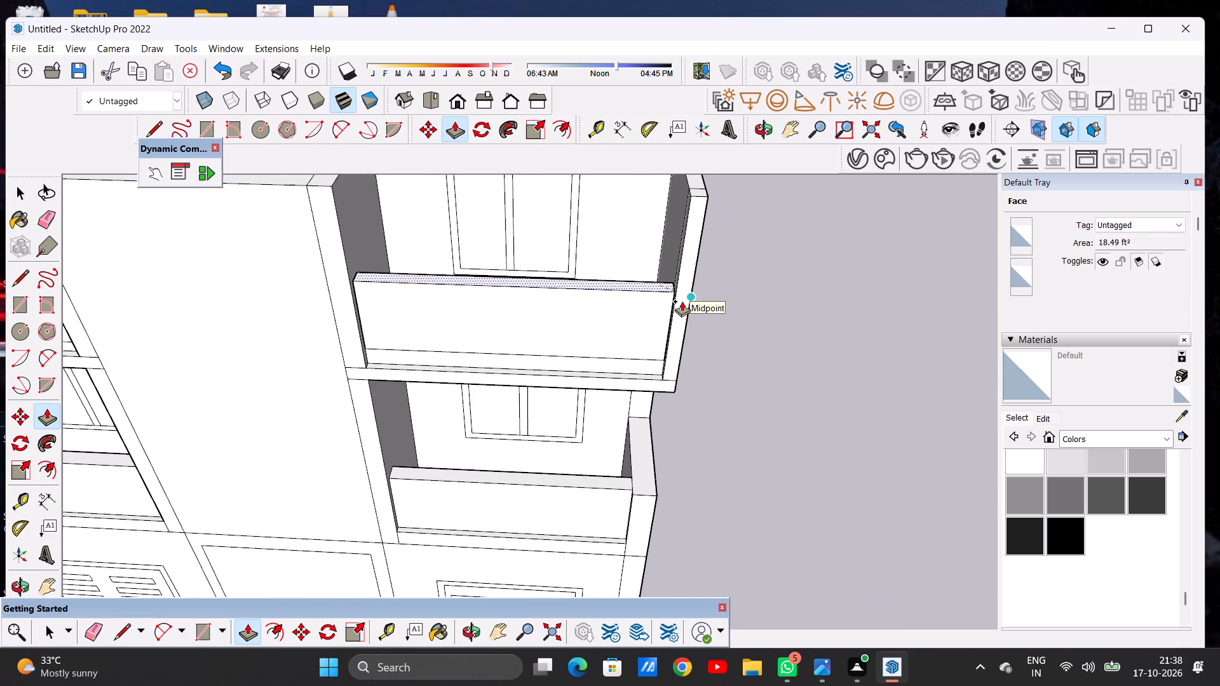
click(682, 300)
key(space)
Examine the whole facade from the front and above, comparing the left and right balconies and the roof.
scroll(589, 327, down, 8)
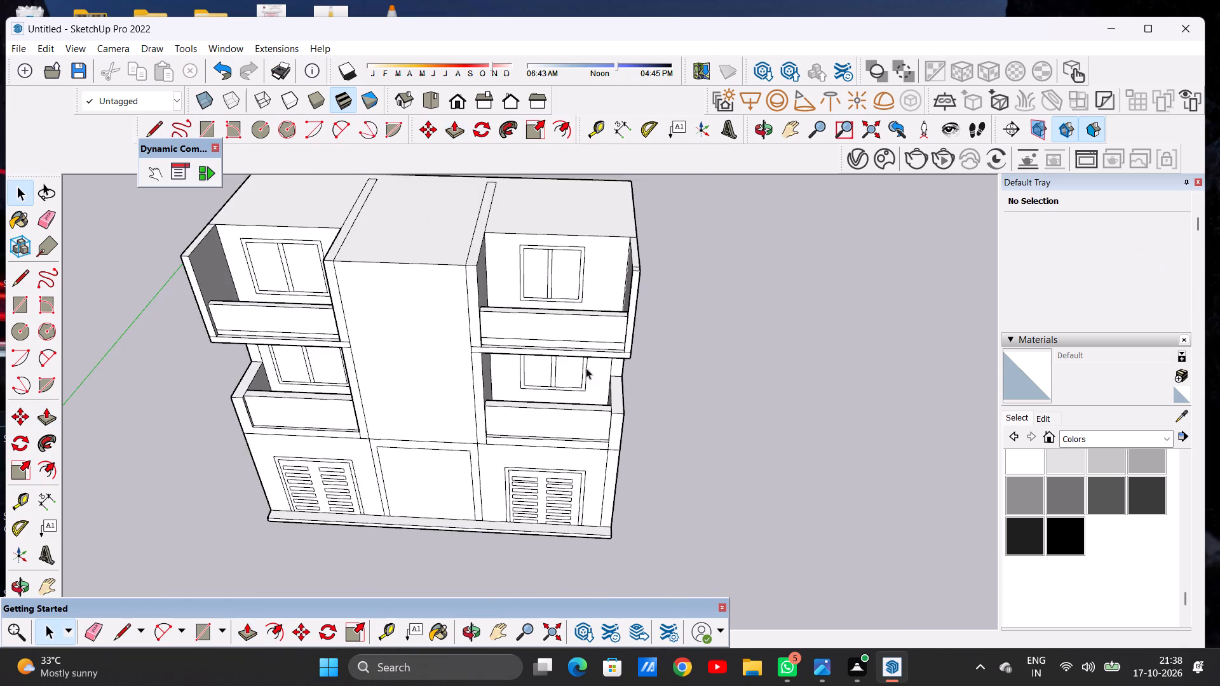
middle_drag(578, 351, 576, 285)
scroll(494, 314, down, 7)
scroll(505, 344, up, 1)
middle_drag(505, 339, 543, 308)
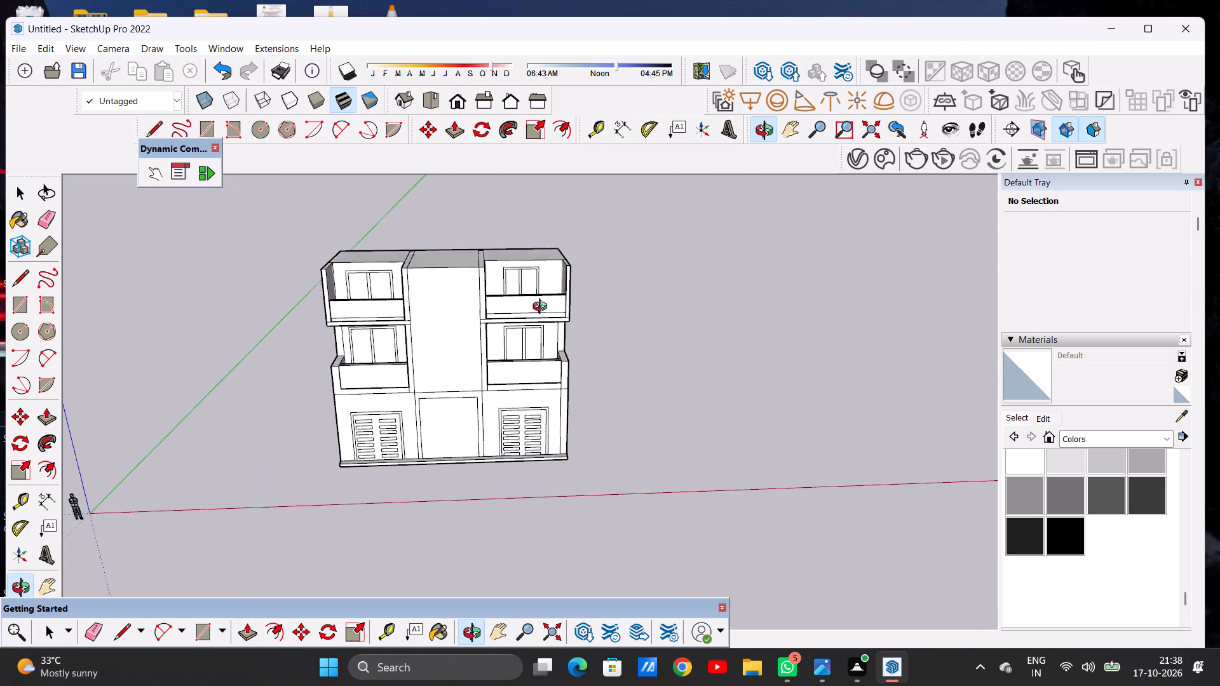
middle_drag(543, 308, 517, 321)
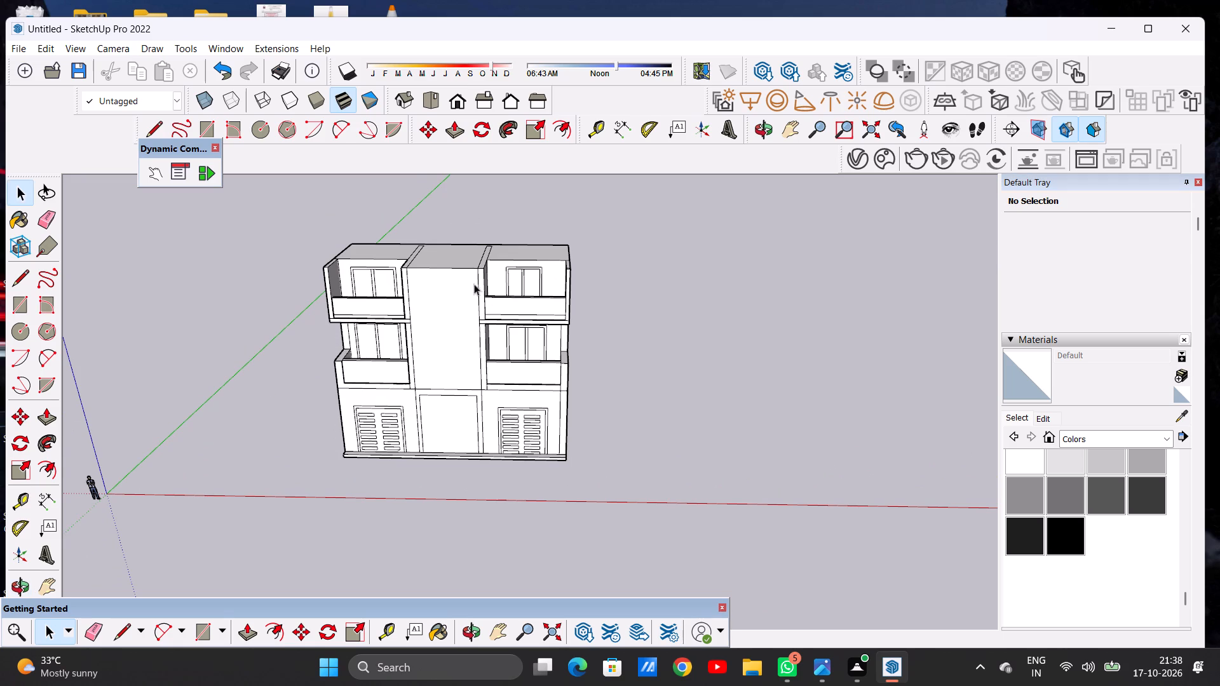
scroll(459, 319, down, 4)
scroll(421, 297, up, 7)
middle_drag(450, 244, 479, 384)
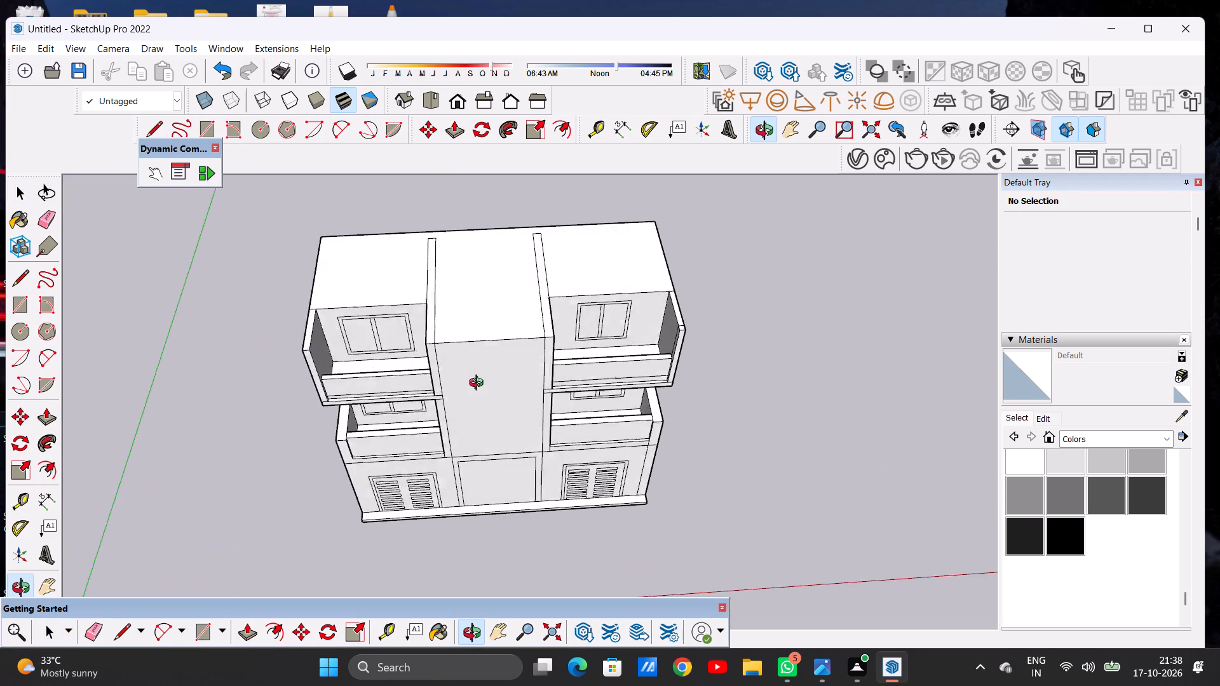
middle_drag(479, 384, 489, 398)
scroll(638, 331, down, 7)
scroll(583, 348, up, 5)
middle_drag(580, 412, 576, 345)
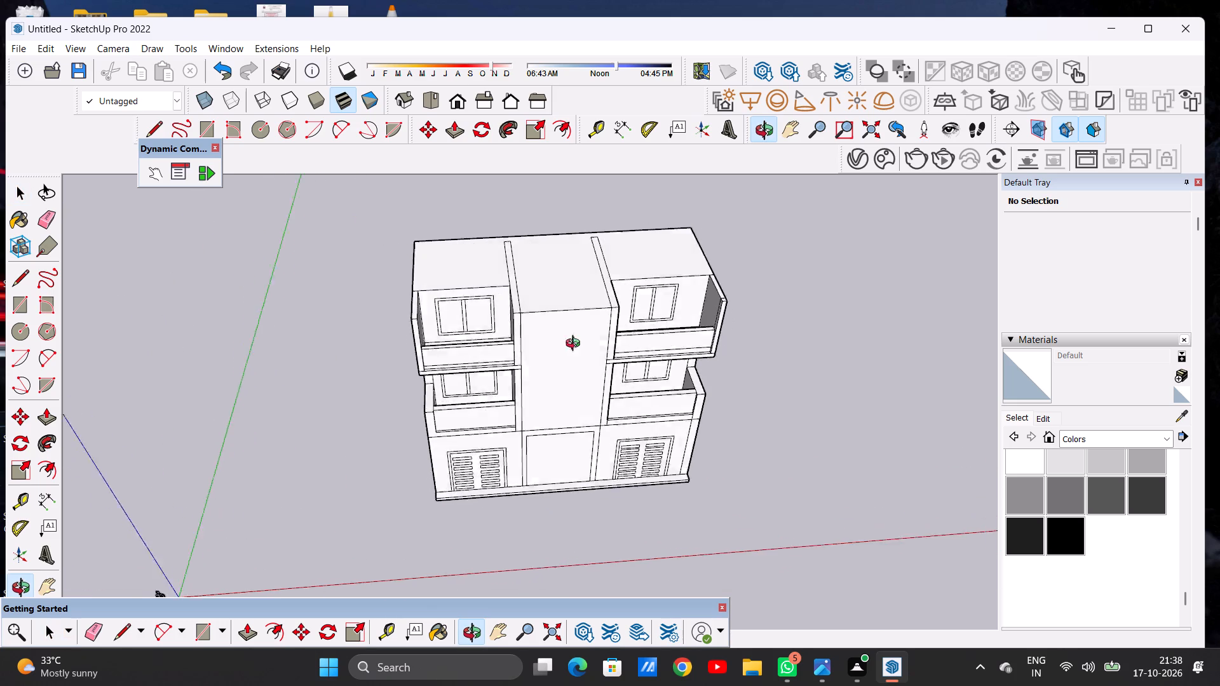
middle_drag(576, 345, 652, 405)
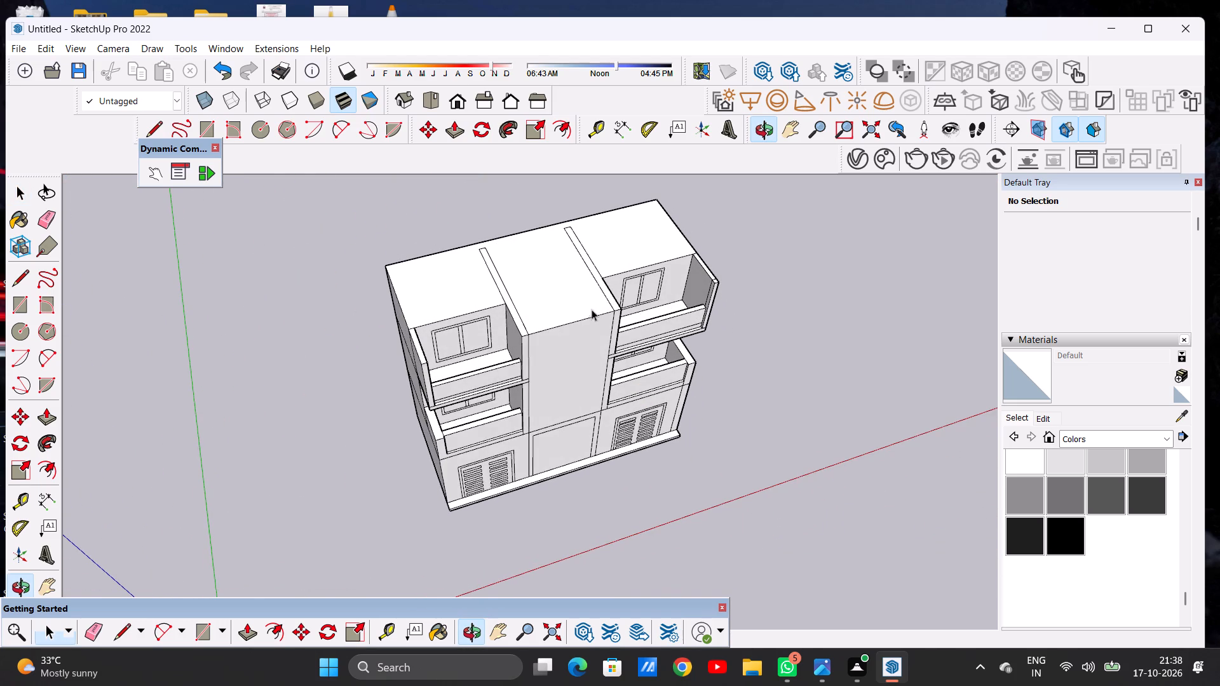
middle_drag(585, 305, 491, 405)
scroll(491, 405, up, 1)
scroll(392, 316, up, 7)
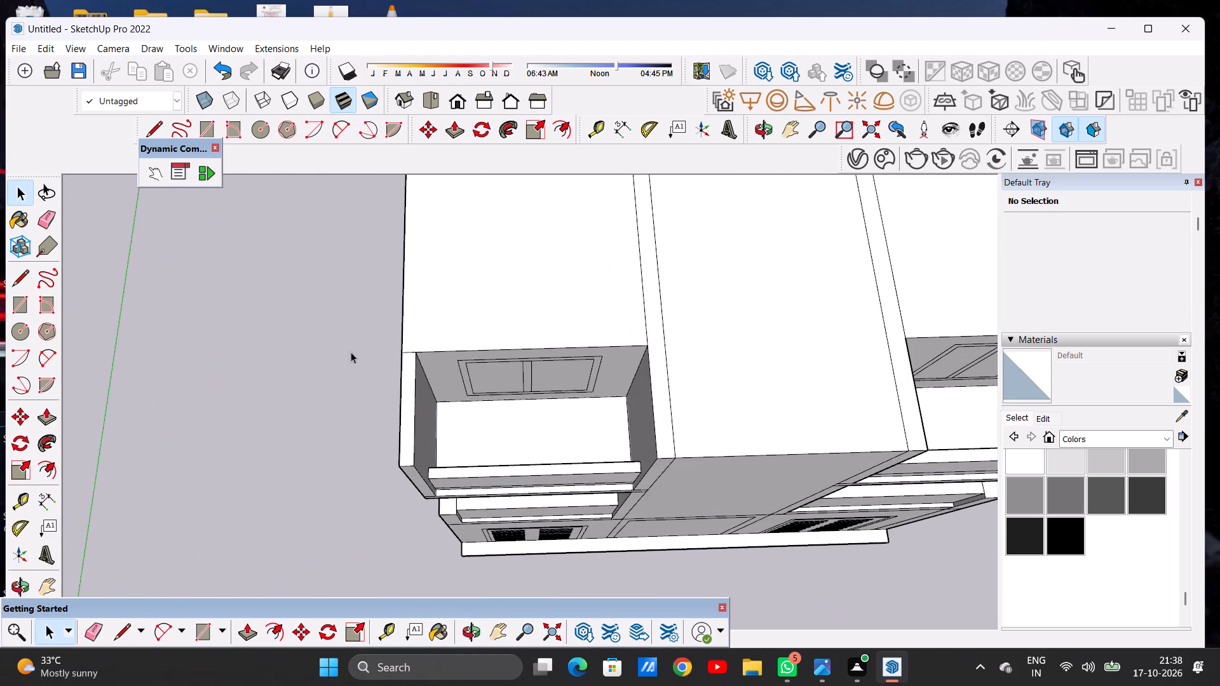
scroll(412, 354, up, 6)
scroll(348, 358, down, 10)
scroll(516, 354, down, 4)
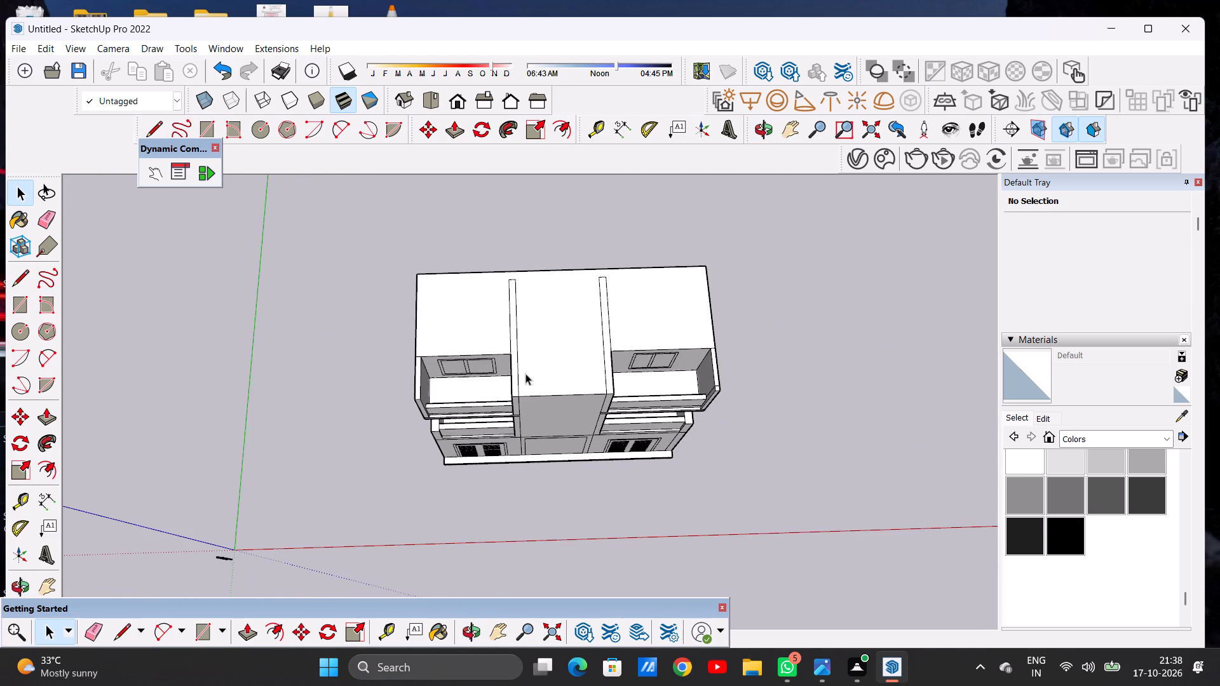
Pull the main roof face up slightly to form a thin slab over the central and side bays.
middle_drag(528, 378, 531, 287)
scroll(488, 302, up, 4)
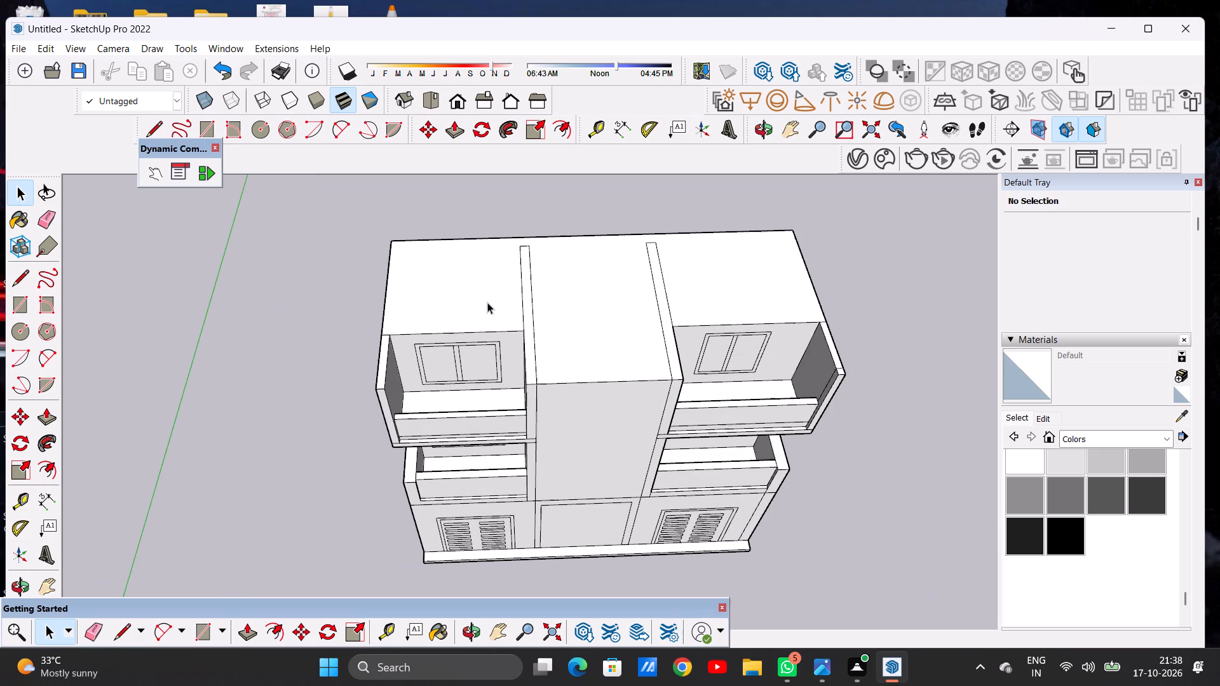
key(p)
scroll(494, 333, up, 4)
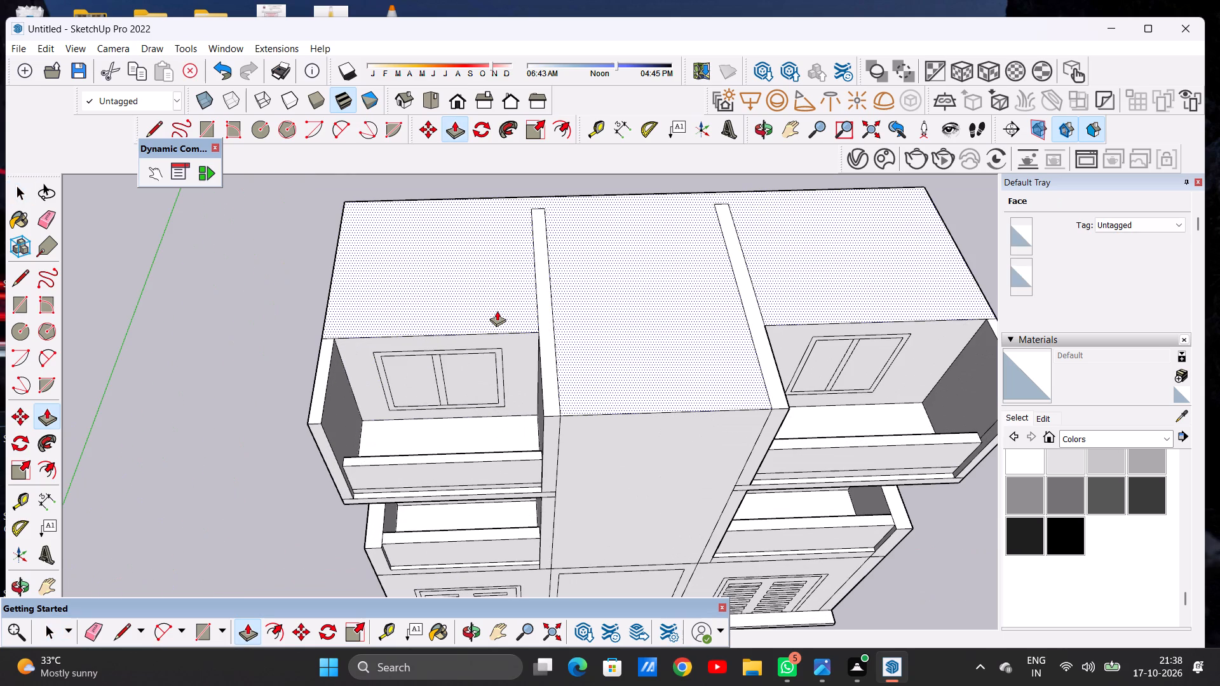
click(497, 311)
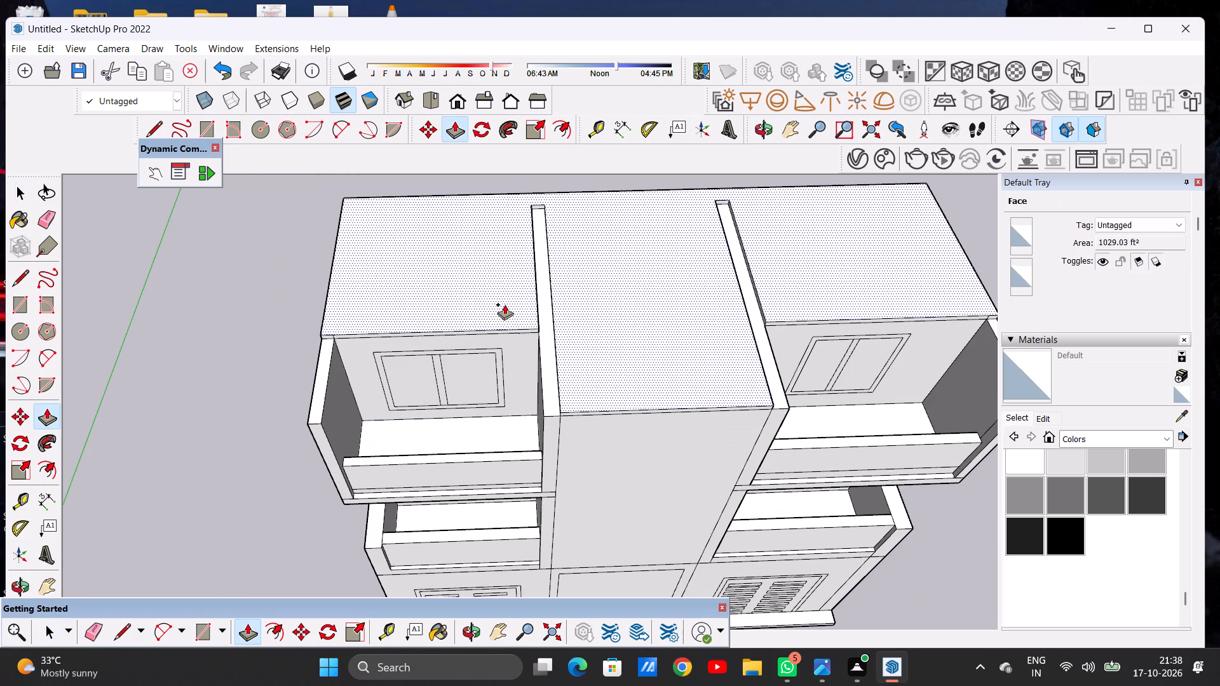
click(505, 304)
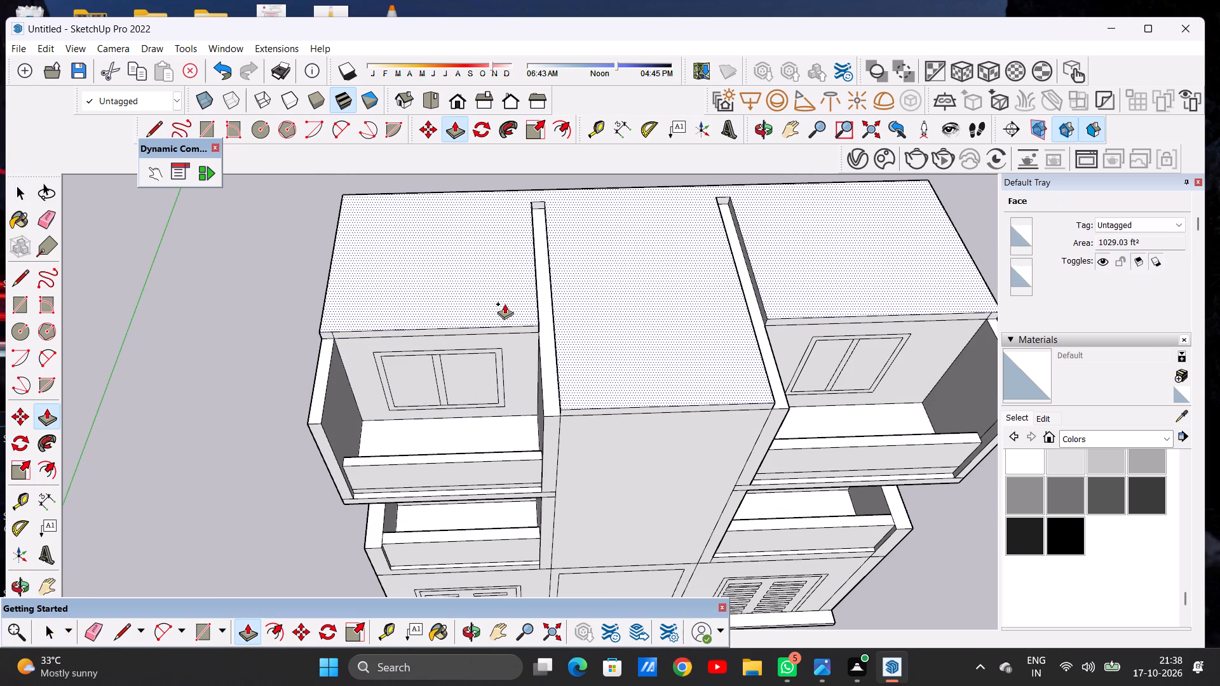
key(space)
Push/Pull the slab's side face about 1' 2 7/8" across the left wall strip to close the rear part of the roof gap.
middle_drag(508, 346, 379, 253)
scroll(514, 247, up, 8)
middle_drag(515, 270, 501, 317)
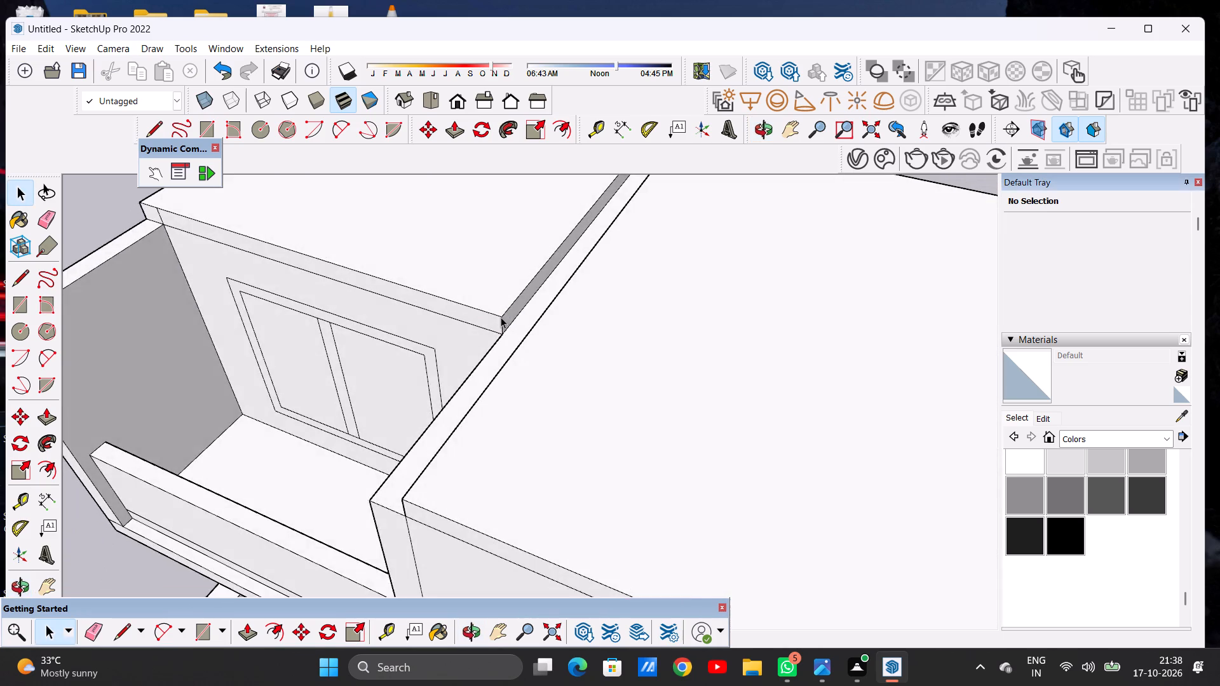
scroll(516, 340, down, 11)
middle_drag(526, 342, 567, 274)
scroll(567, 274, up, 6)
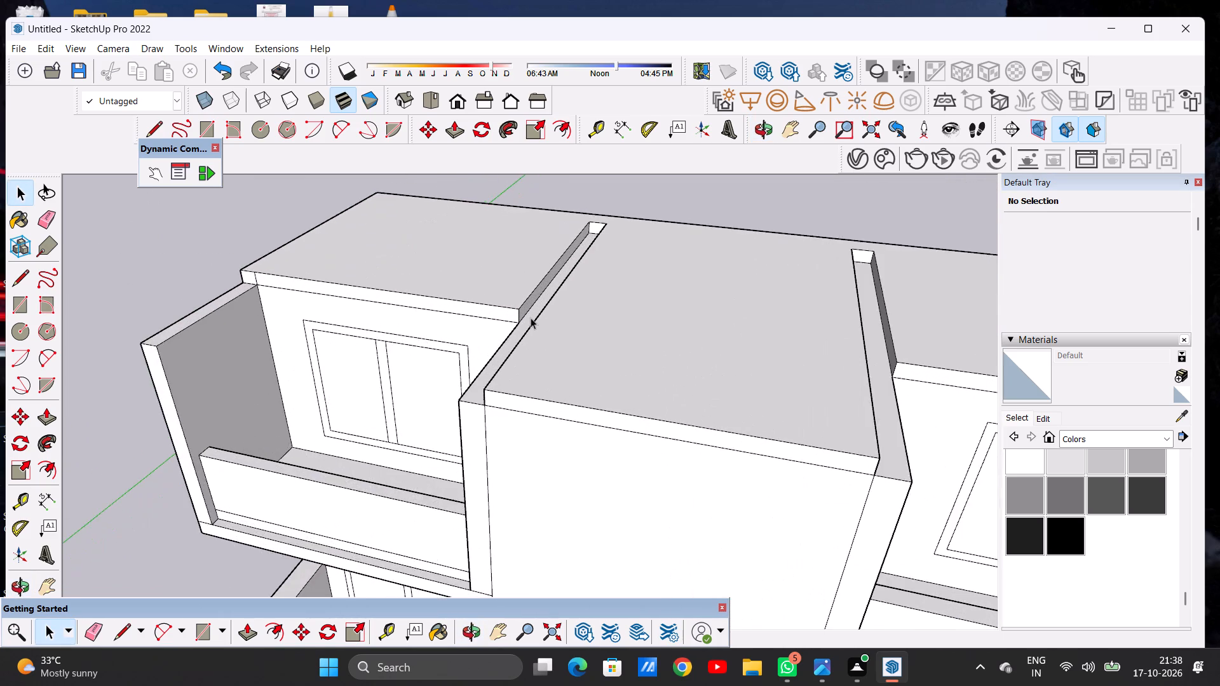
scroll(532, 315, up, 3)
key(p)
scroll(505, 303, up, 5)
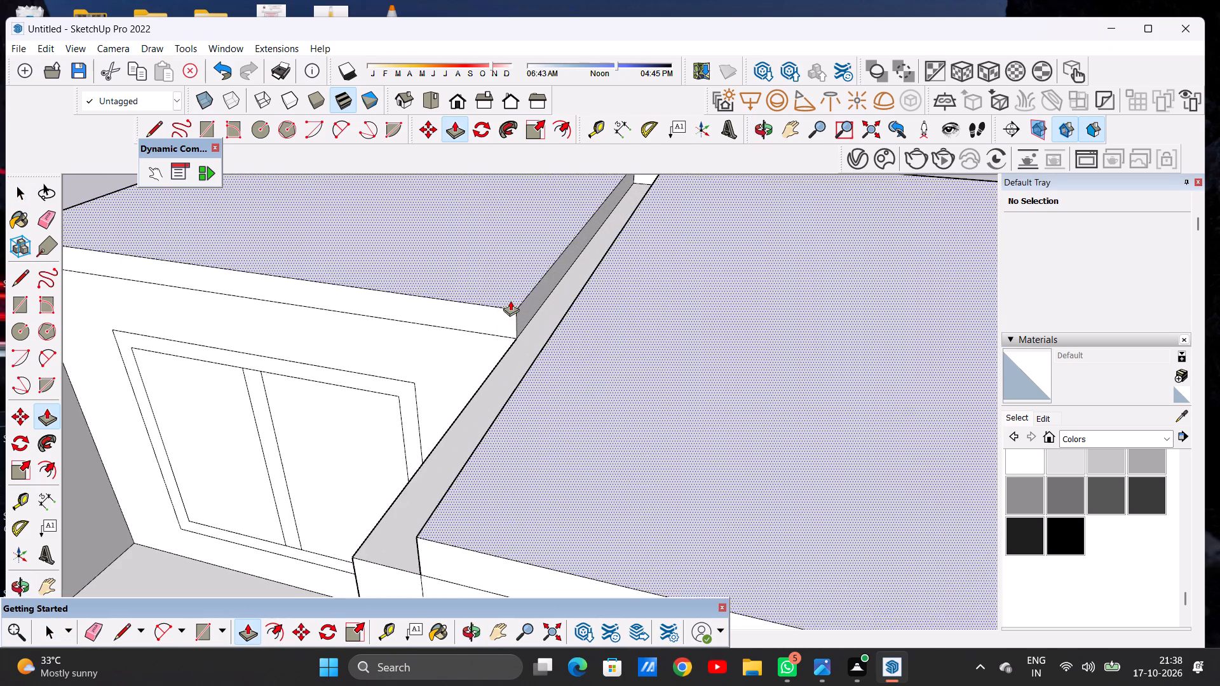
scroll(528, 305, up, 3)
click(524, 302)
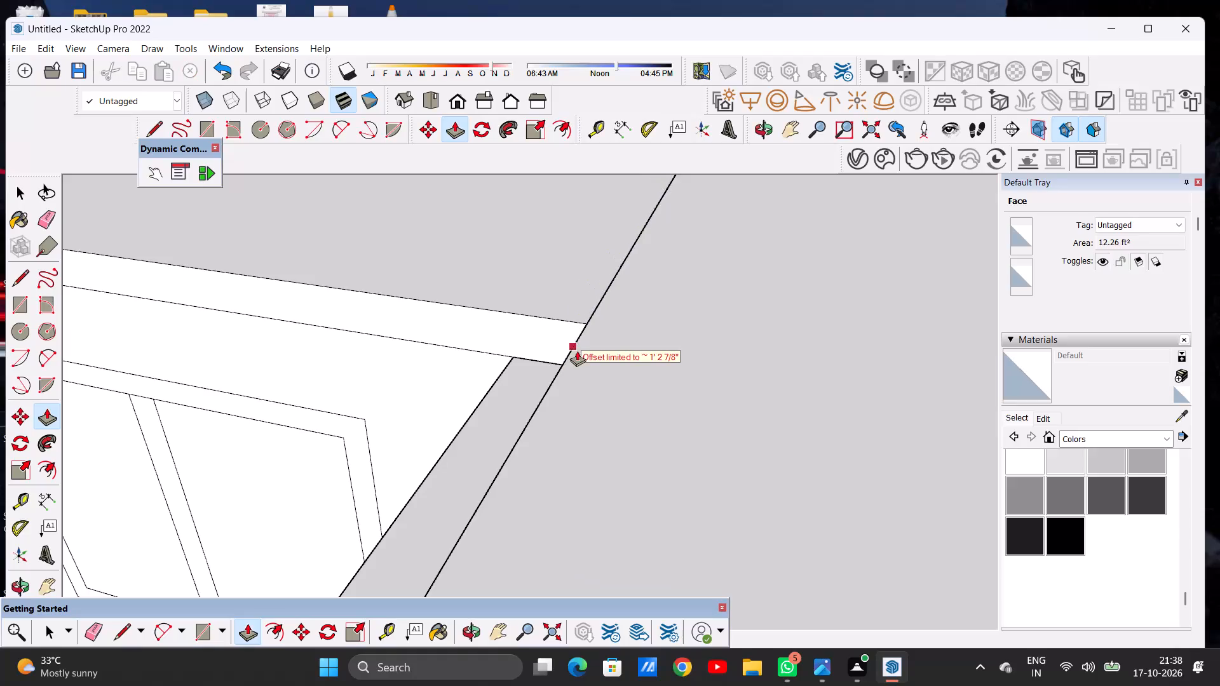
click(567, 359)
Push/Pull the slab's side face across the right wall strip to close the rear part of the roof gap.
scroll(602, 347, down, 20)
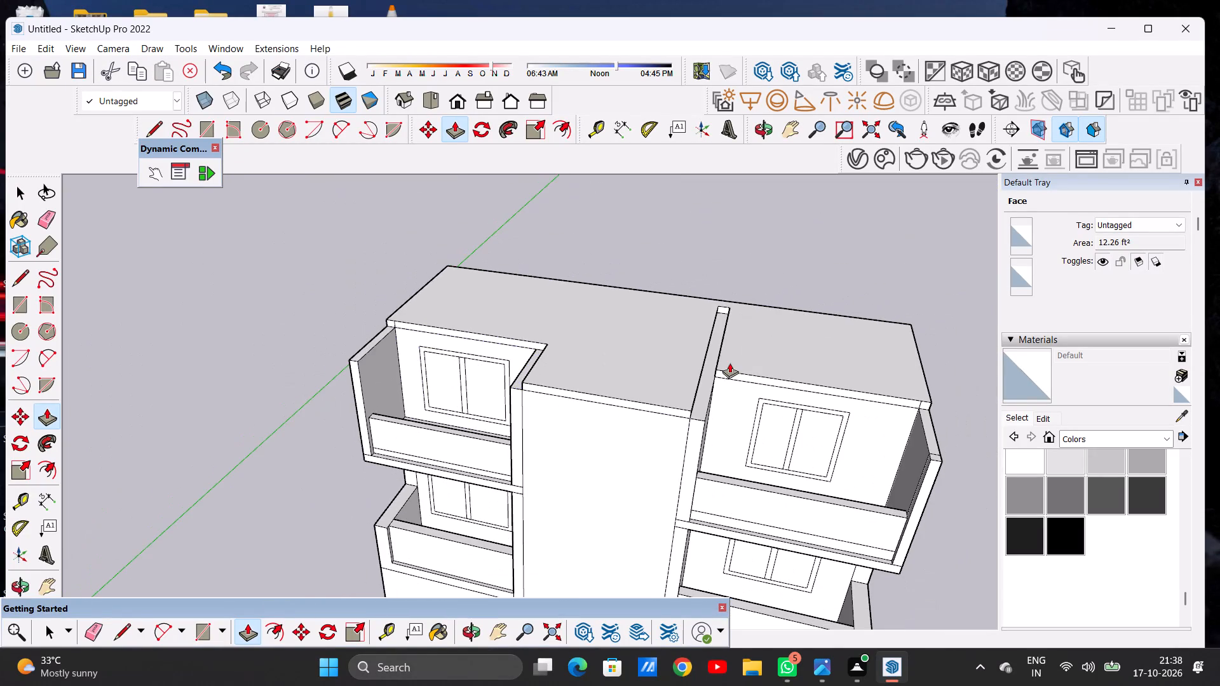
middle_drag(725, 361, 701, 328)
scroll(711, 348, up, 13)
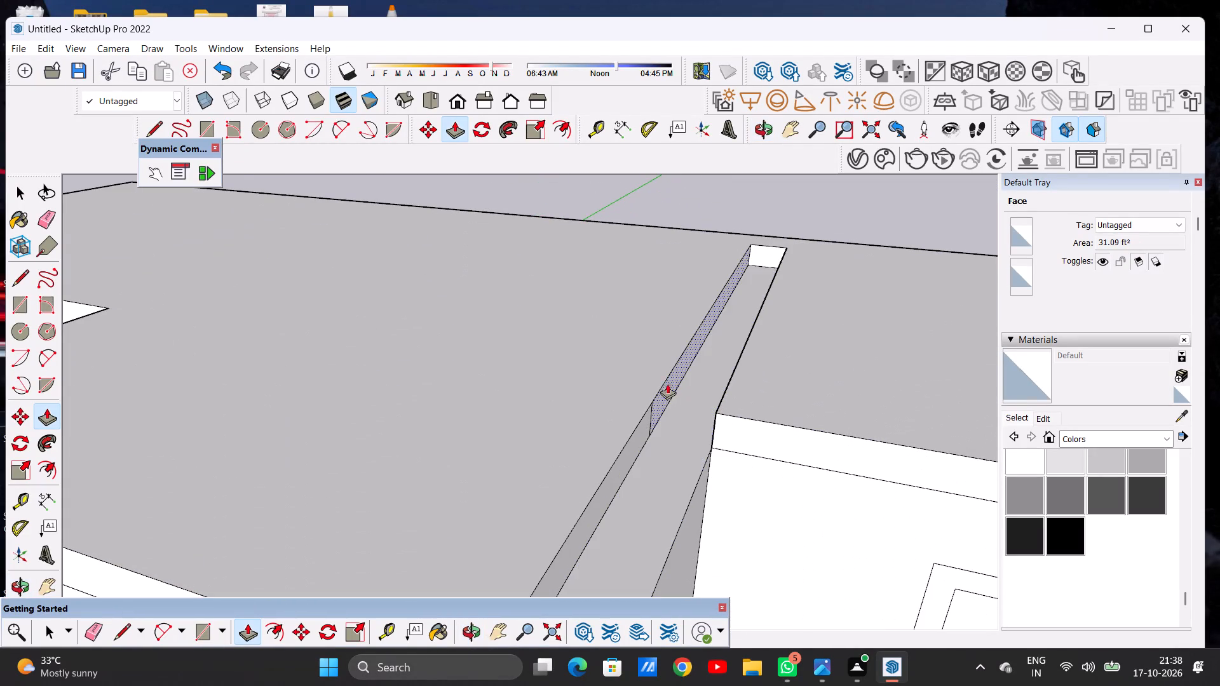
click(667, 386)
click(719, 416)
Extend the central bay's projecting roof slab sideways over the right wall strip to its outer face.
scroll(715, 373, down, 10)
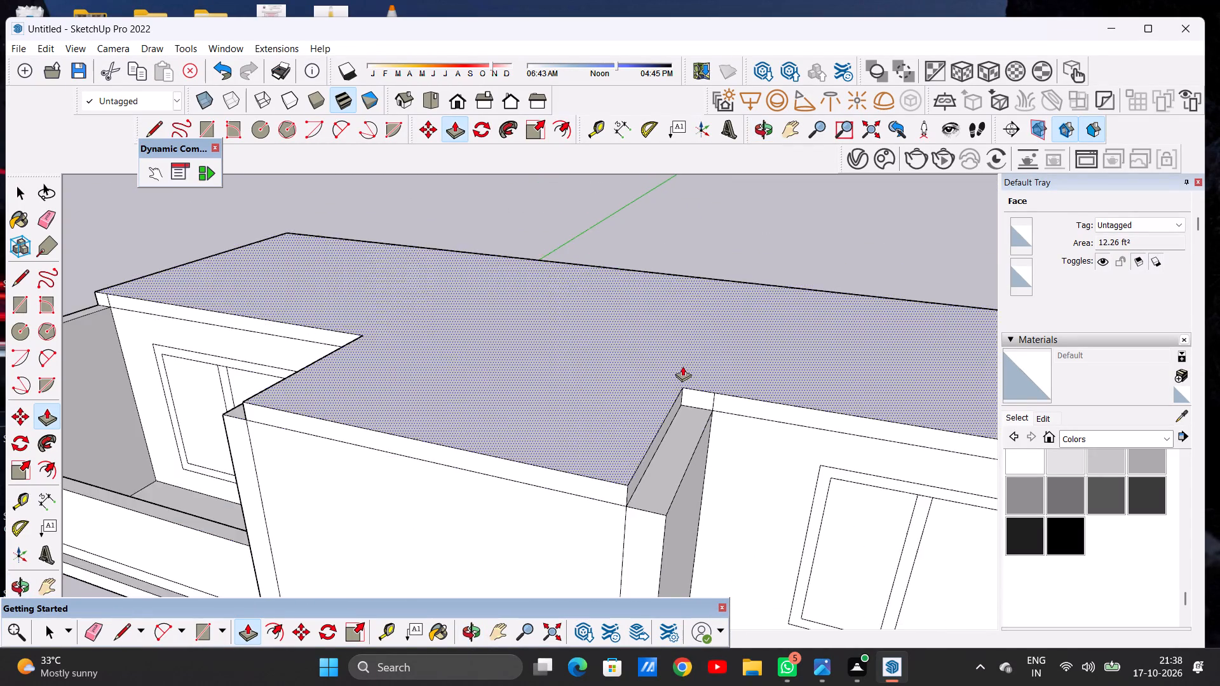
scroll(682, 366, down, 3)
scroll(668, 434, up, 11)
click(644, 417)
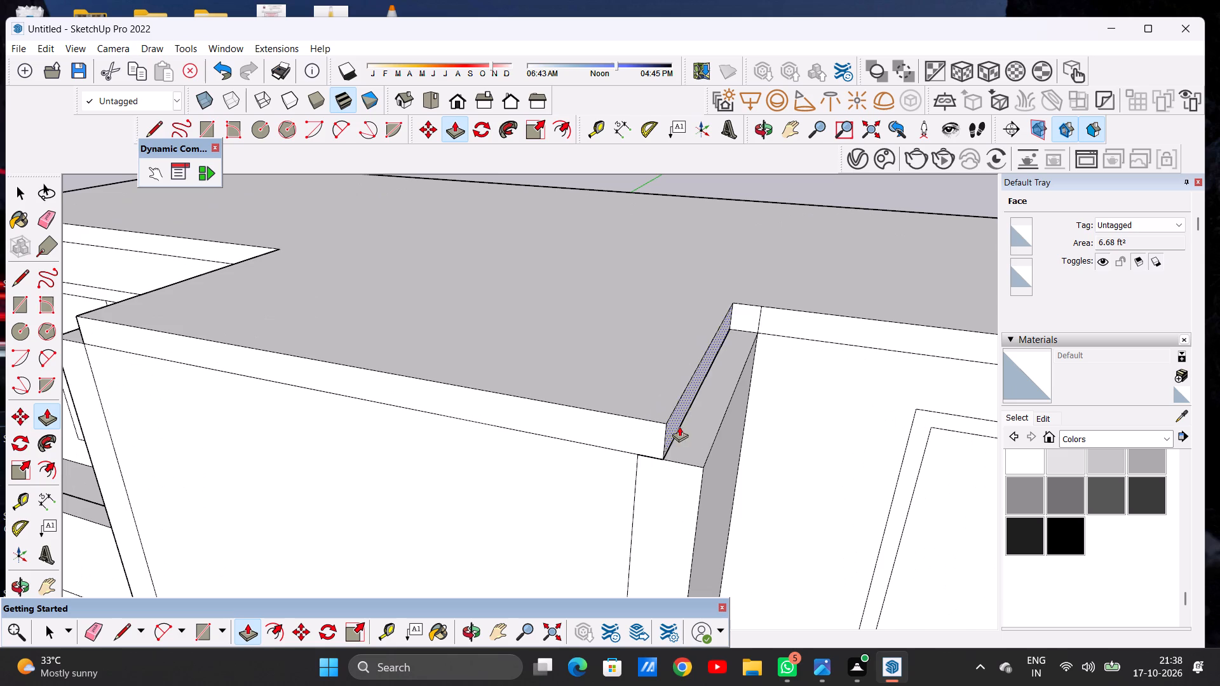
click(705, 474)
scroll(635, 440, down, 17)
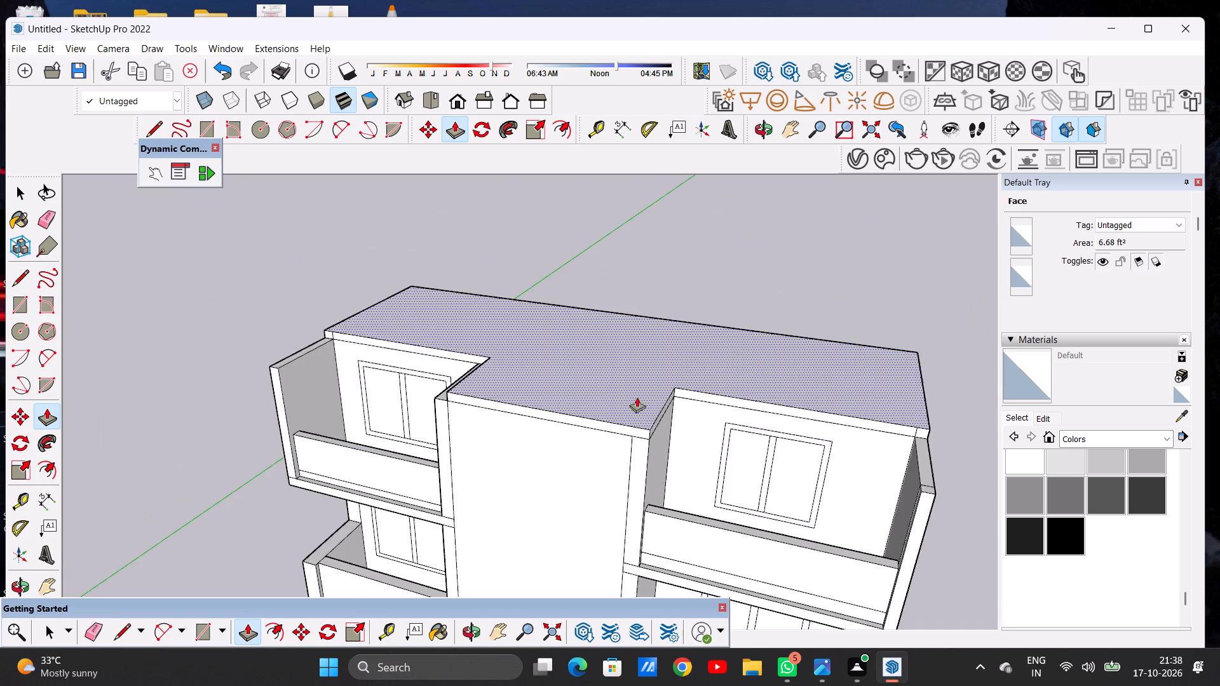
middle_drag(713, 452, 630, 412)
scroll(616, 416, up, 12)
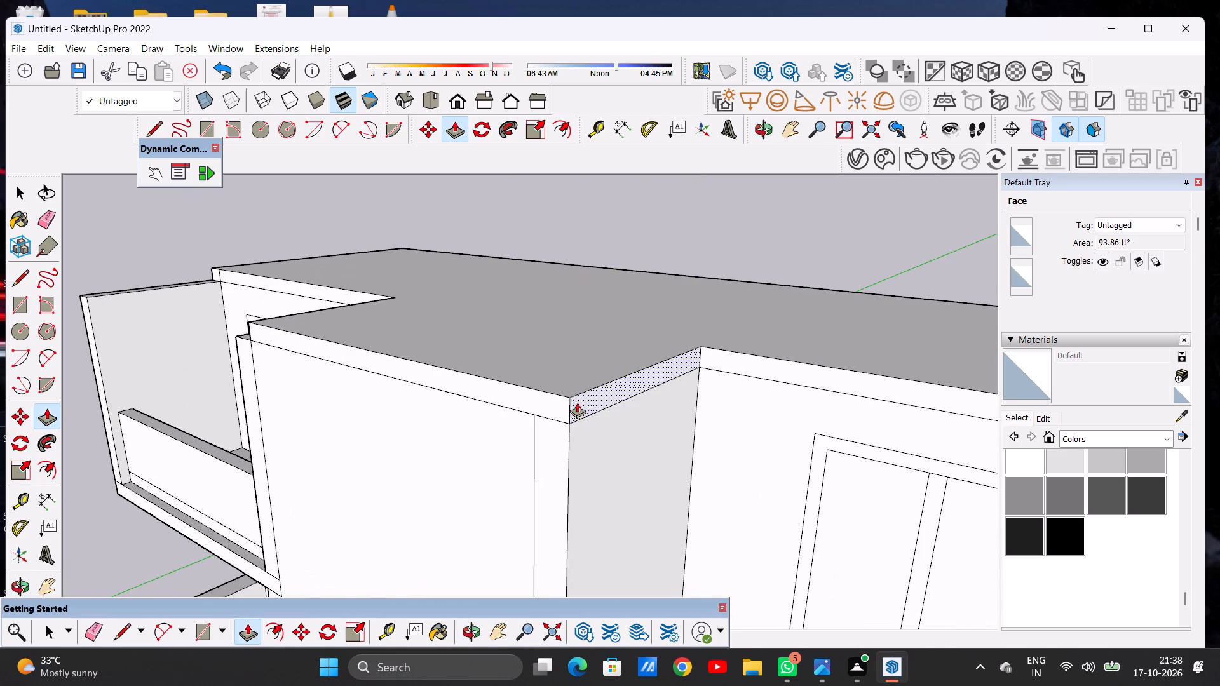
Push/Pull the projecting roof slab's side face over the right front balcony, out to the right wall's outer face.
click(577, 402)
scroll(687, 415, down, 3)
scroll(687, 415, up, 1)
scroll(687, 415, down, 18)
scroll(796, 429, up, 7)
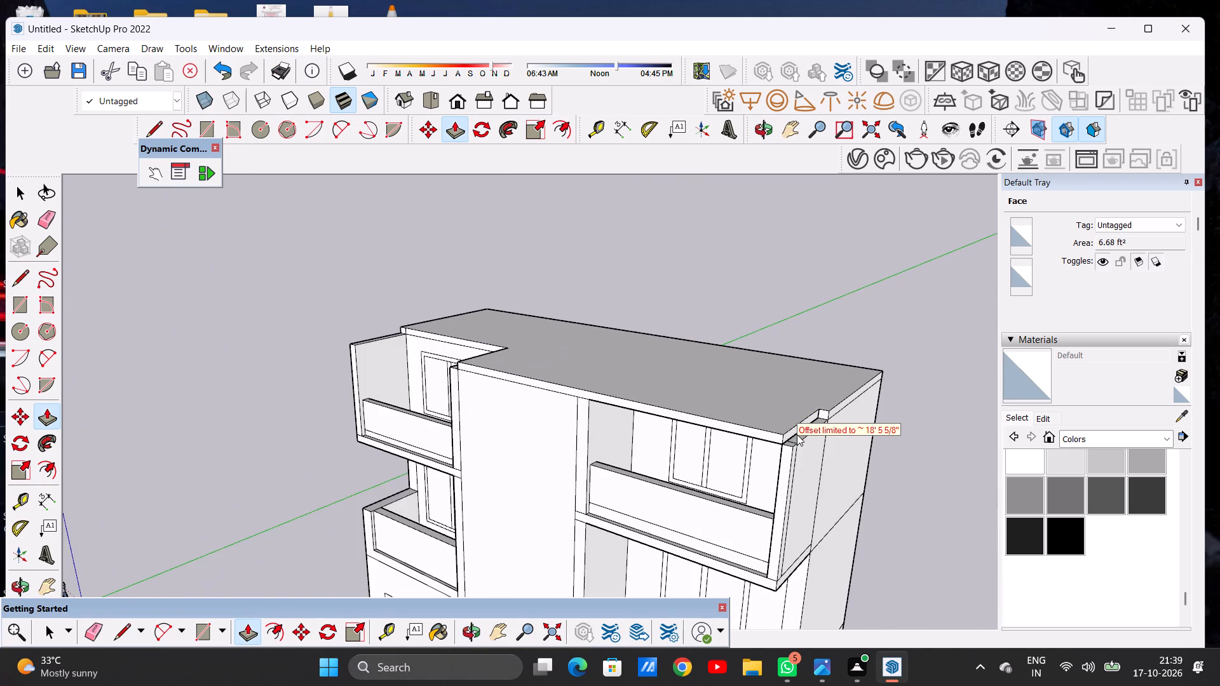
scroll(797, 434, up, 14)
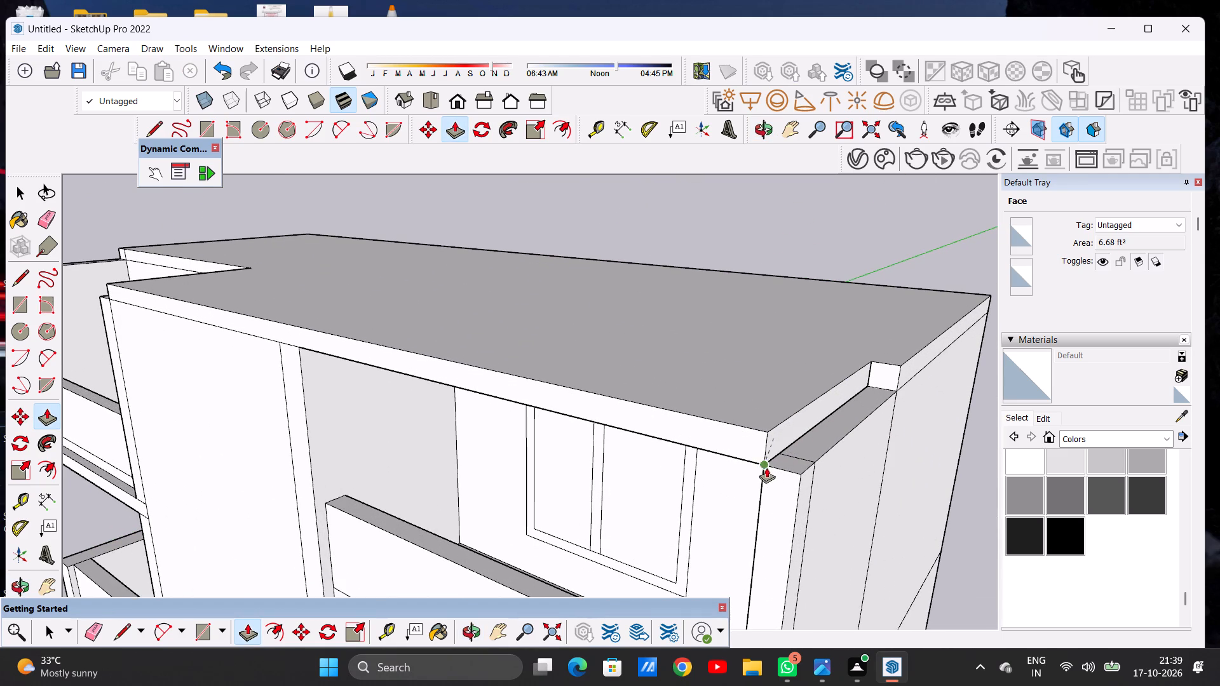
click(763, 468)
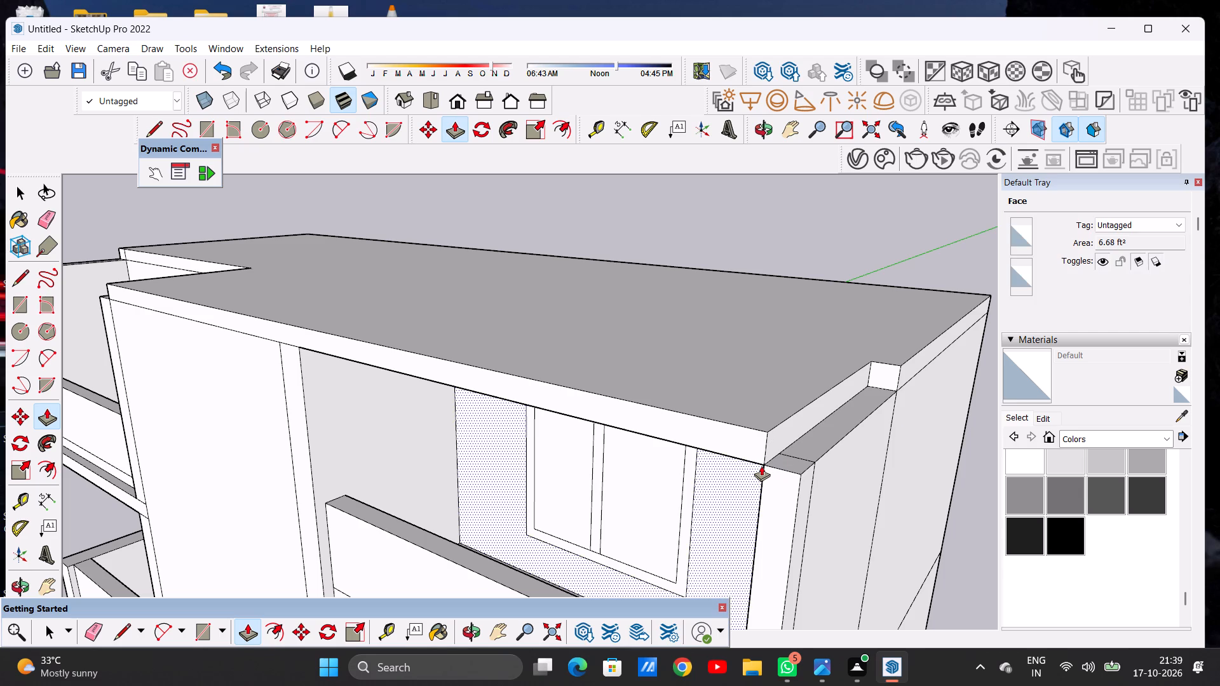
click(776, 435)
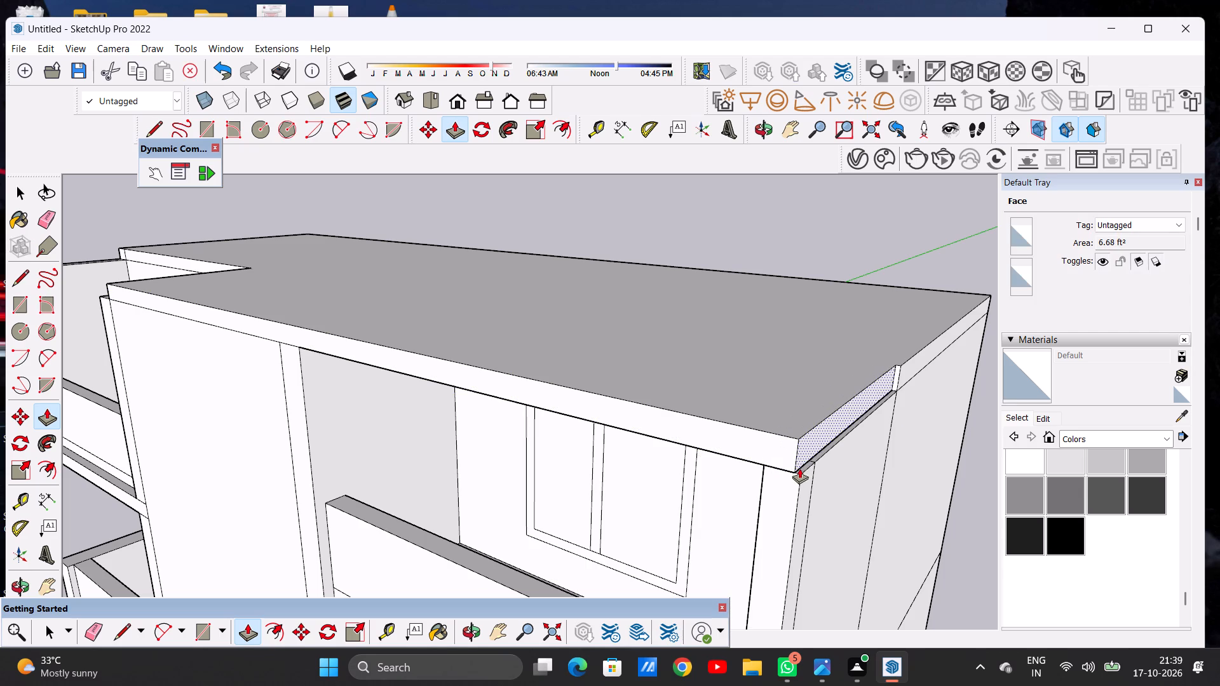
click(801, 473)
Push/Pull the projecting roof slab's side face over the left front balcony, out to the left wall's outer face.
scroll(790, 467, down, 16)
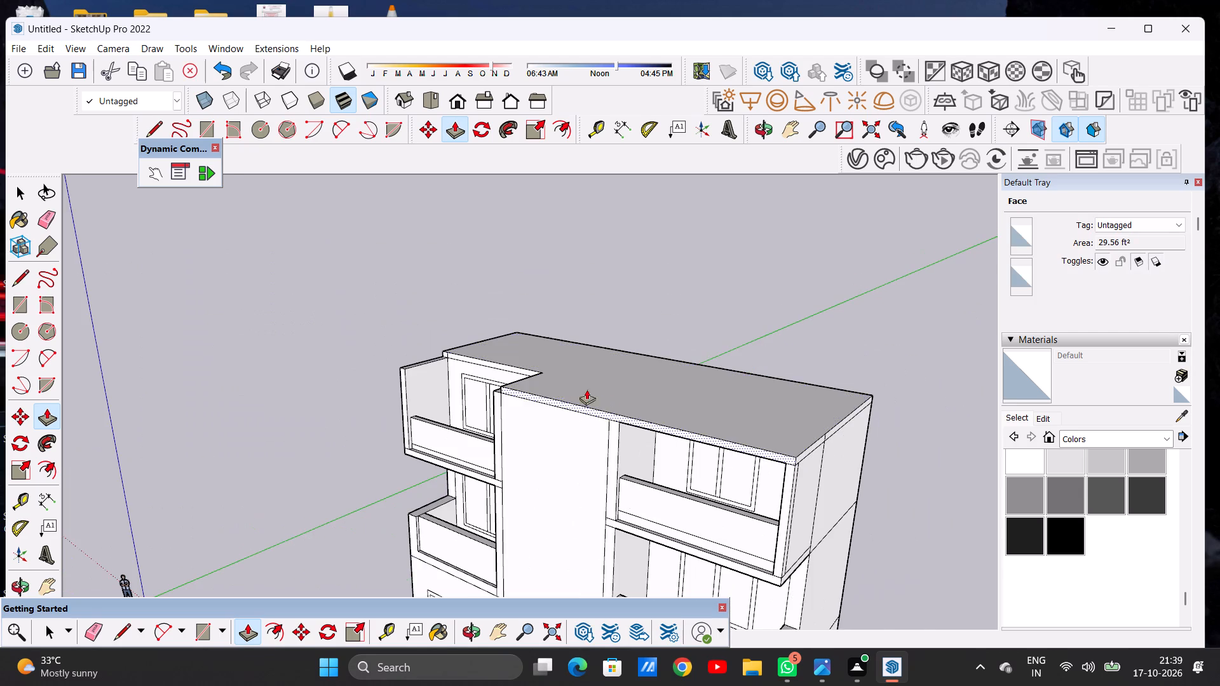
middle_drag(480, 366, 825, 429)
scroll(574, 407, up, 9)
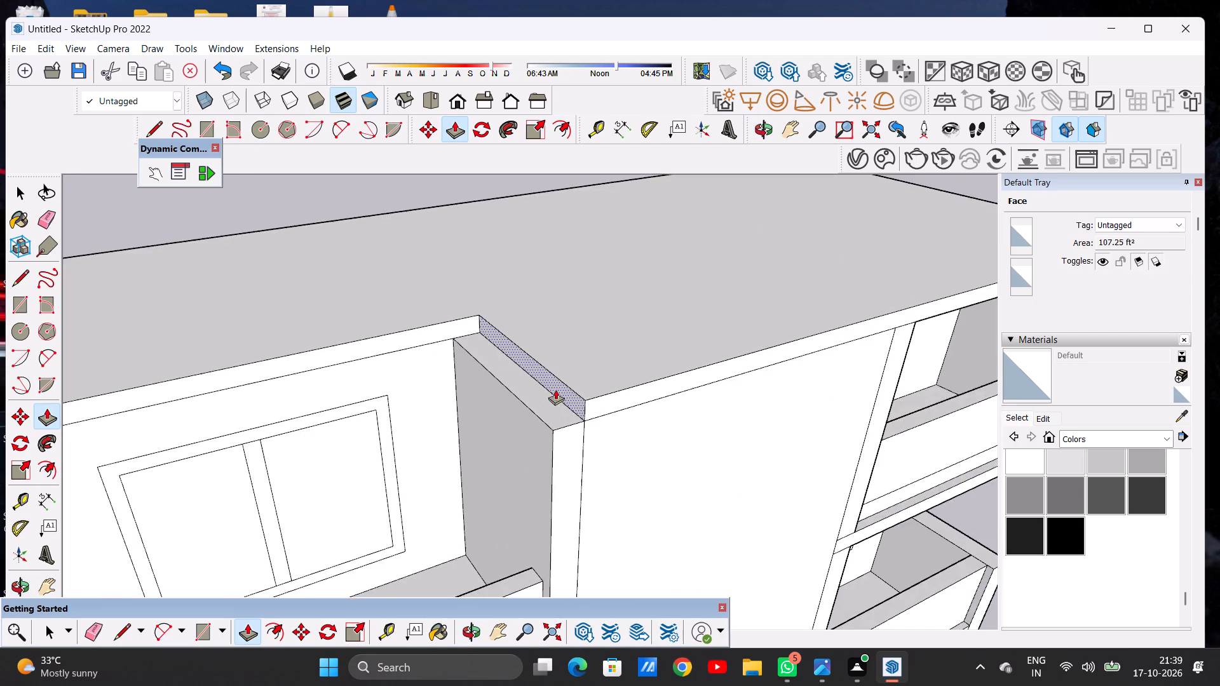
scroll(555, 389, up, 7)
click(569, 396)
scroll(475, 396, down, 18)
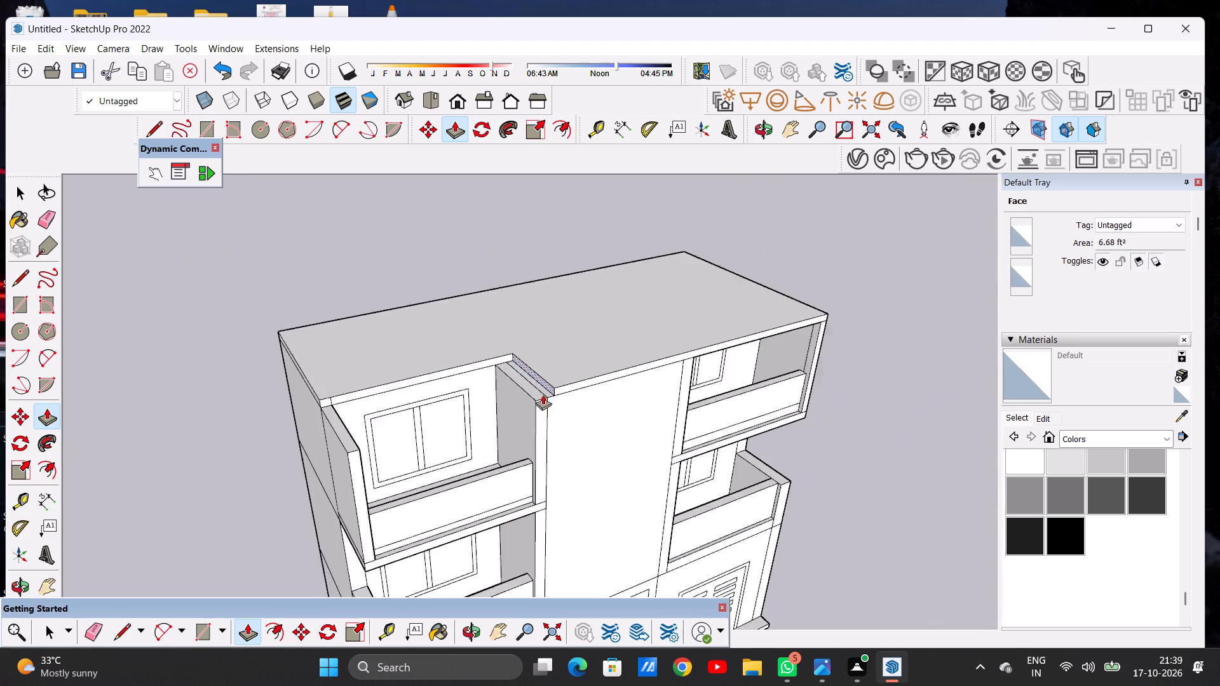
scroll(543, 394, down, 2)
scroll(419, 424, up, 12)
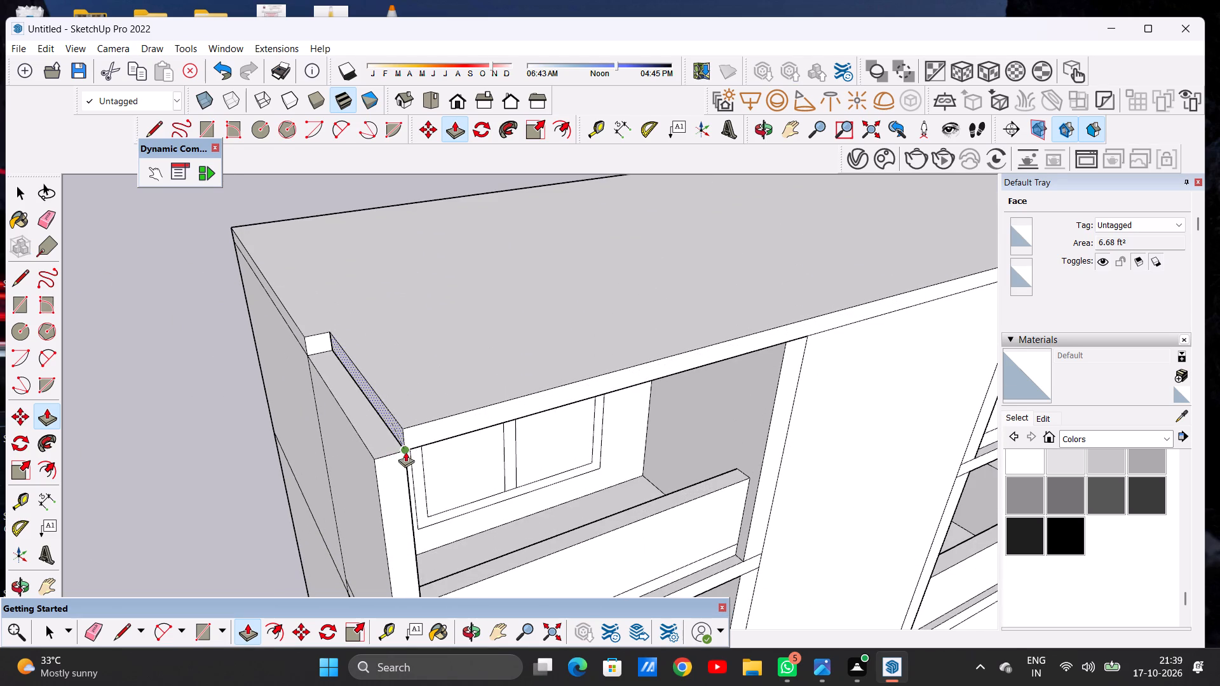
click(405, 452)
click(397, 426)
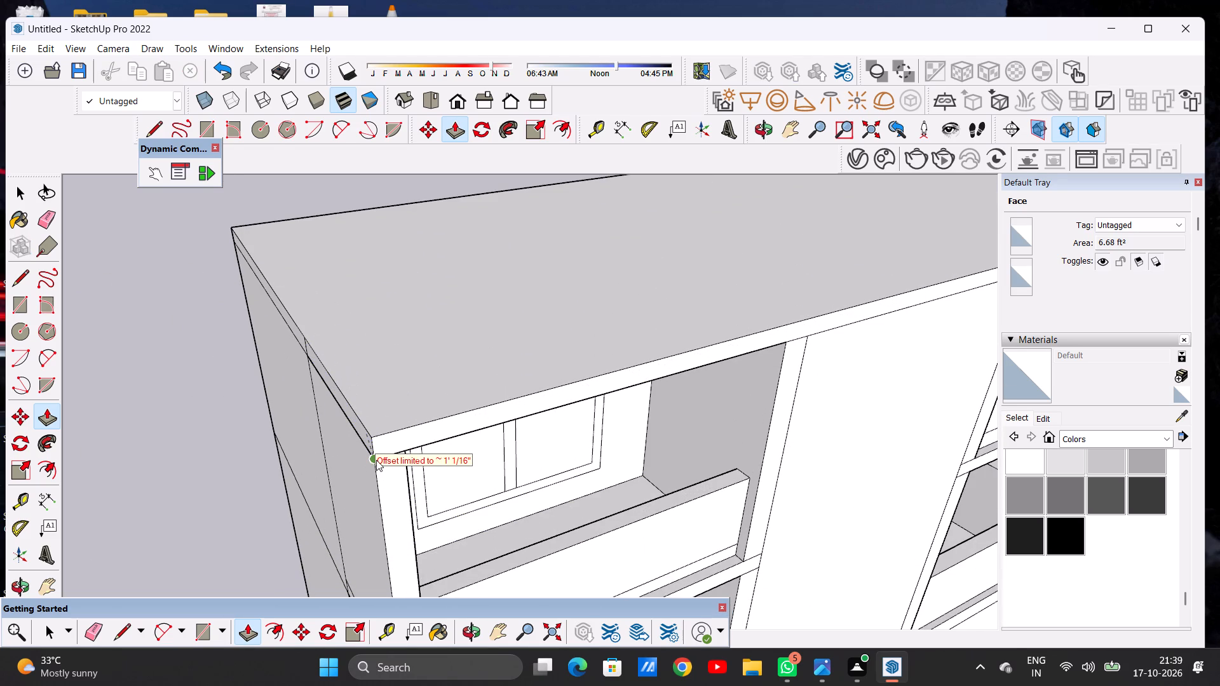
click(376, 460)
click(371, 460)
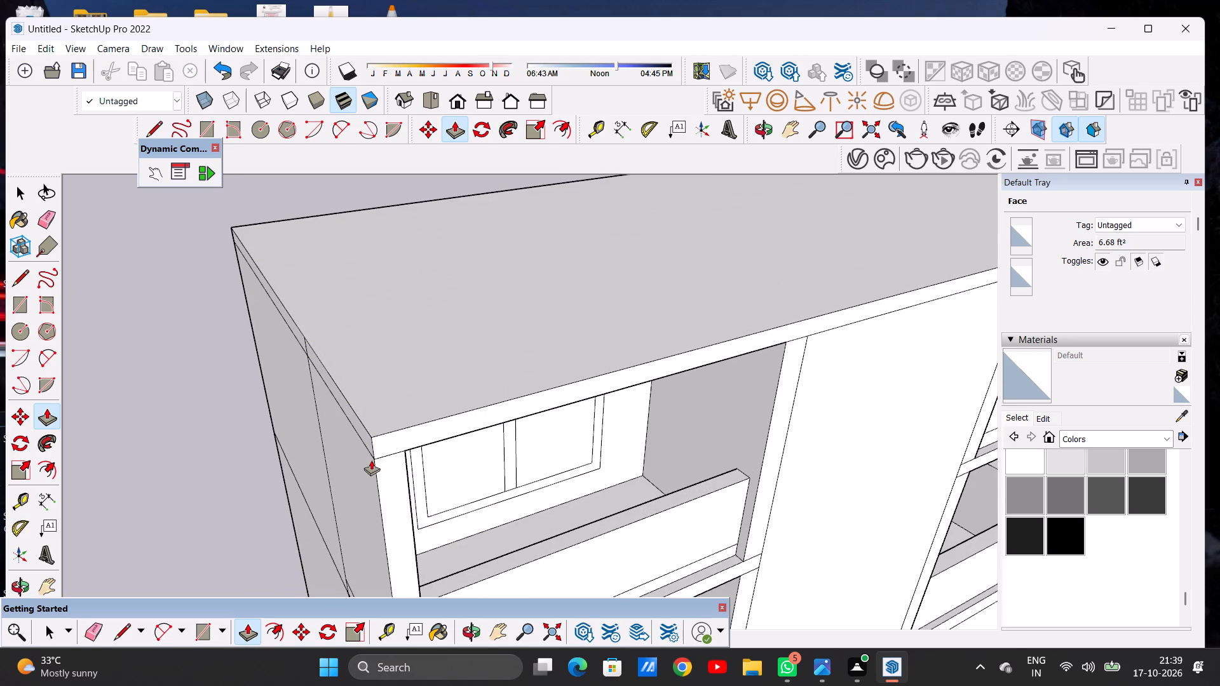
Examine the roof slab and the front elevation from the front and from above.
key(space)
scroll(400, 476, down, 15)
middle_drag(487, 471, 356, 350)
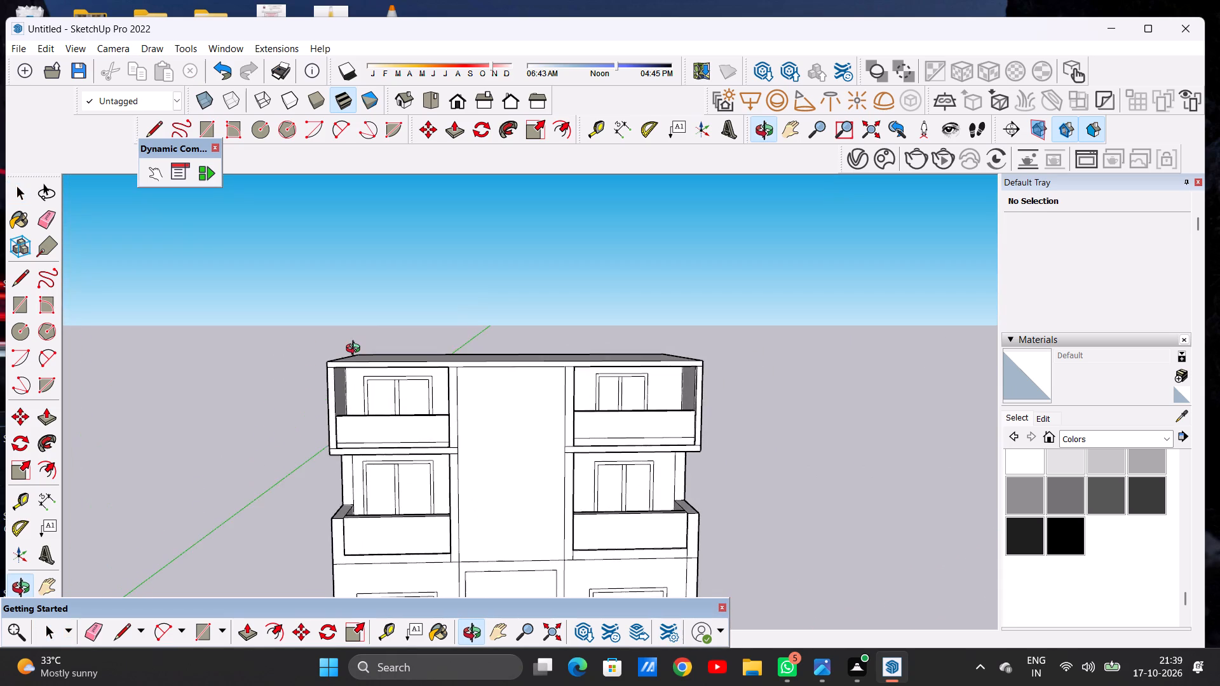
middle_drag(356, 350, 346, 377)
scroll(469, 455, down, 6)
scroll(483, 500, up, 2)
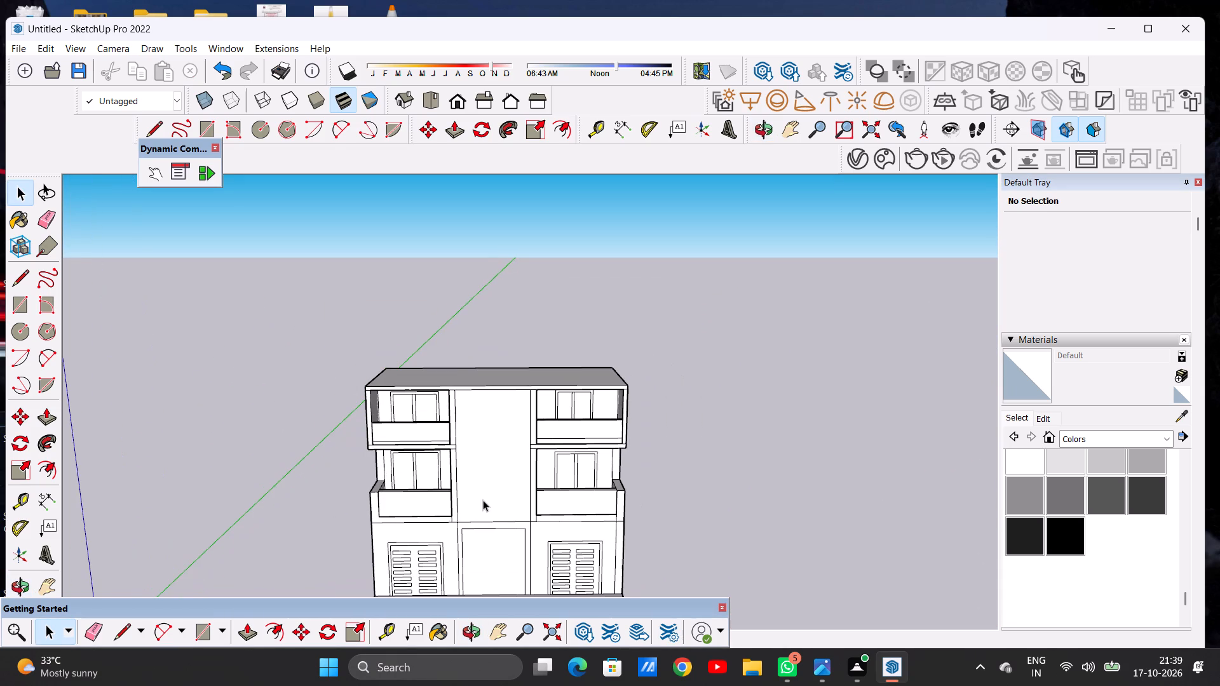
scroll(469, 528, up, 6)
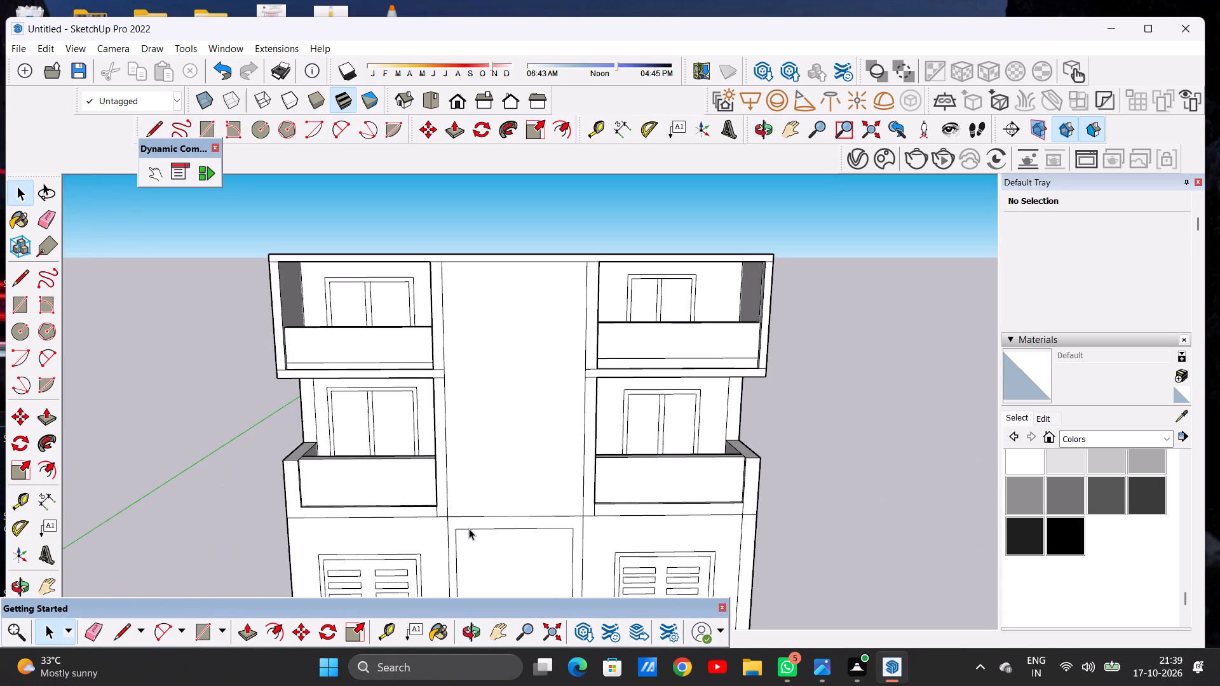
scroll(476, 454, down, 6)
middle_drag(496, 353, 485, 440)
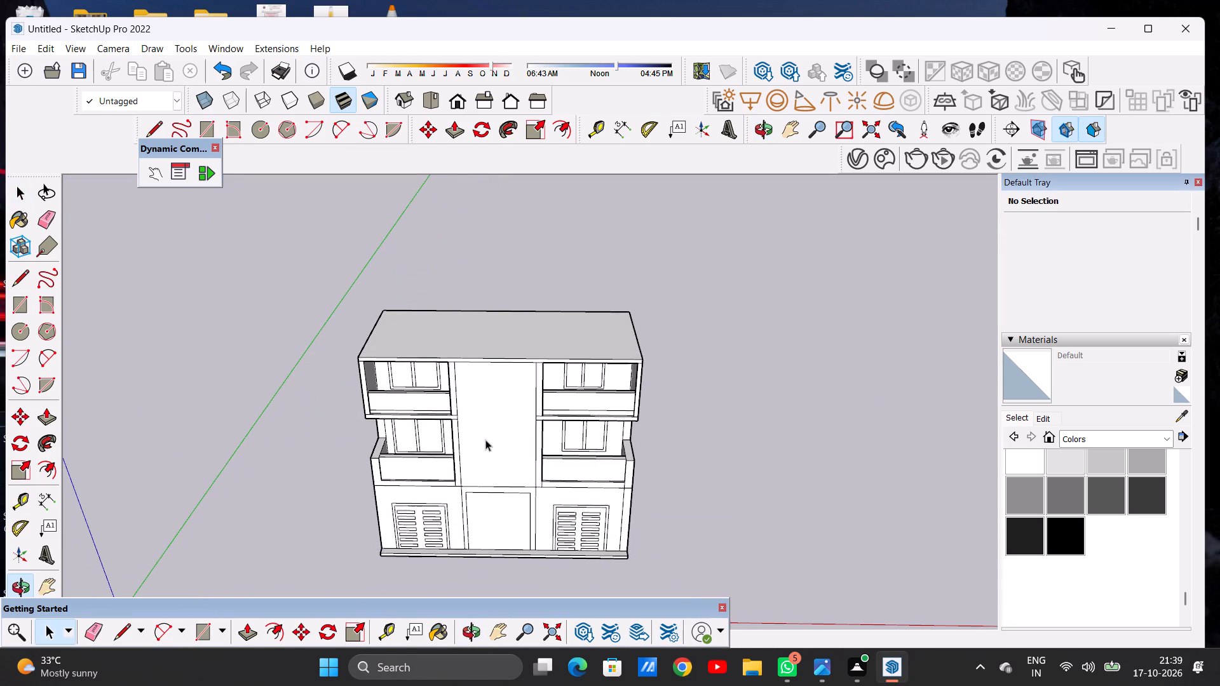
middle_drag(480, 433, 484, 342)
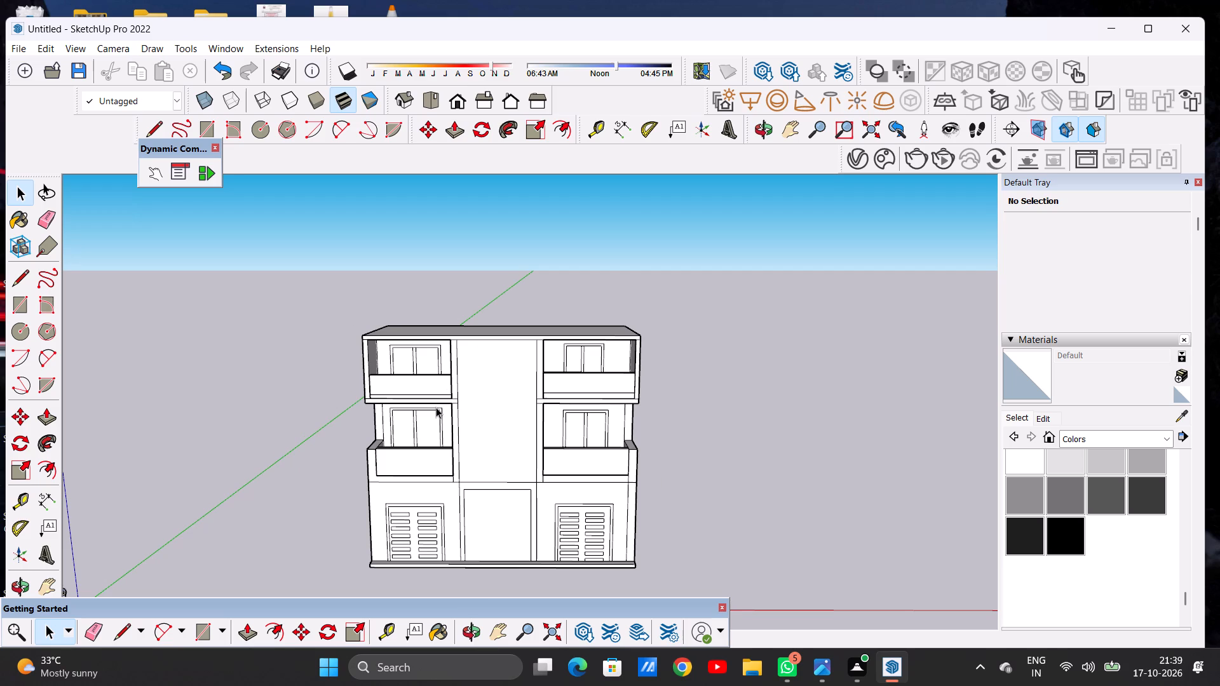
scroll(436, 407, up, 6)
middle_drag(439, 400, 439, 443)
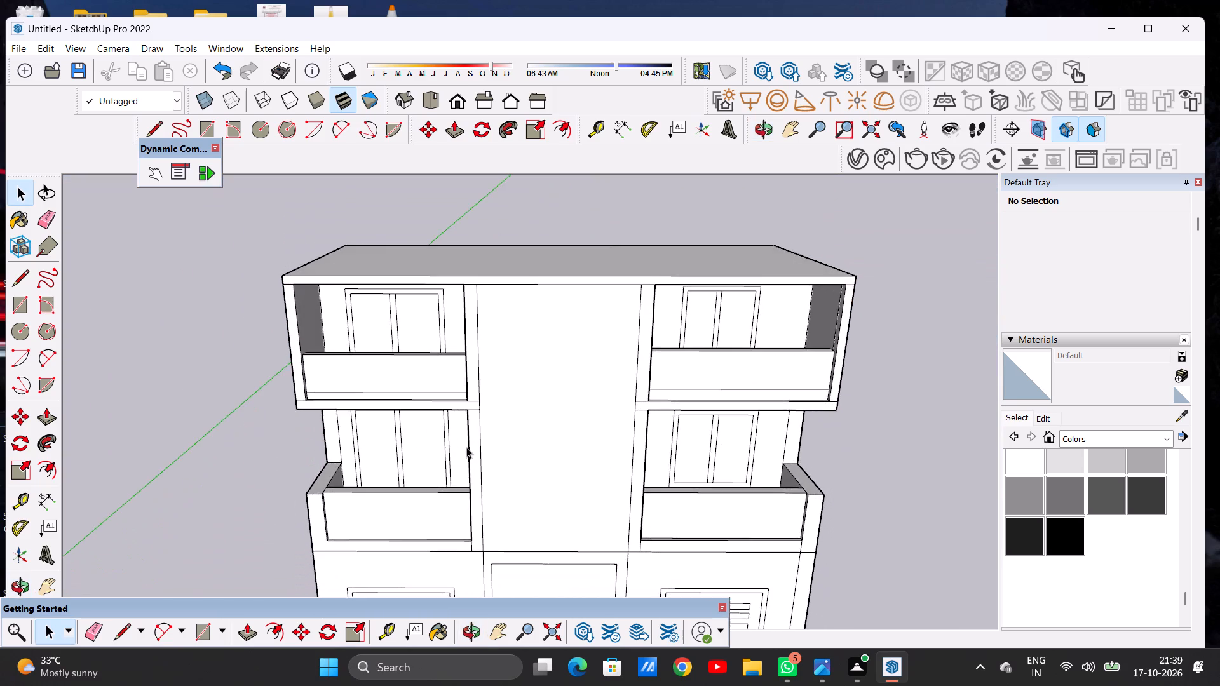
scroll(484, 440, down, 9)
scroll(484, 440, up, 6)
scroll(484, 440, down, 7)
middle_drag(499, 353, 480, 512)
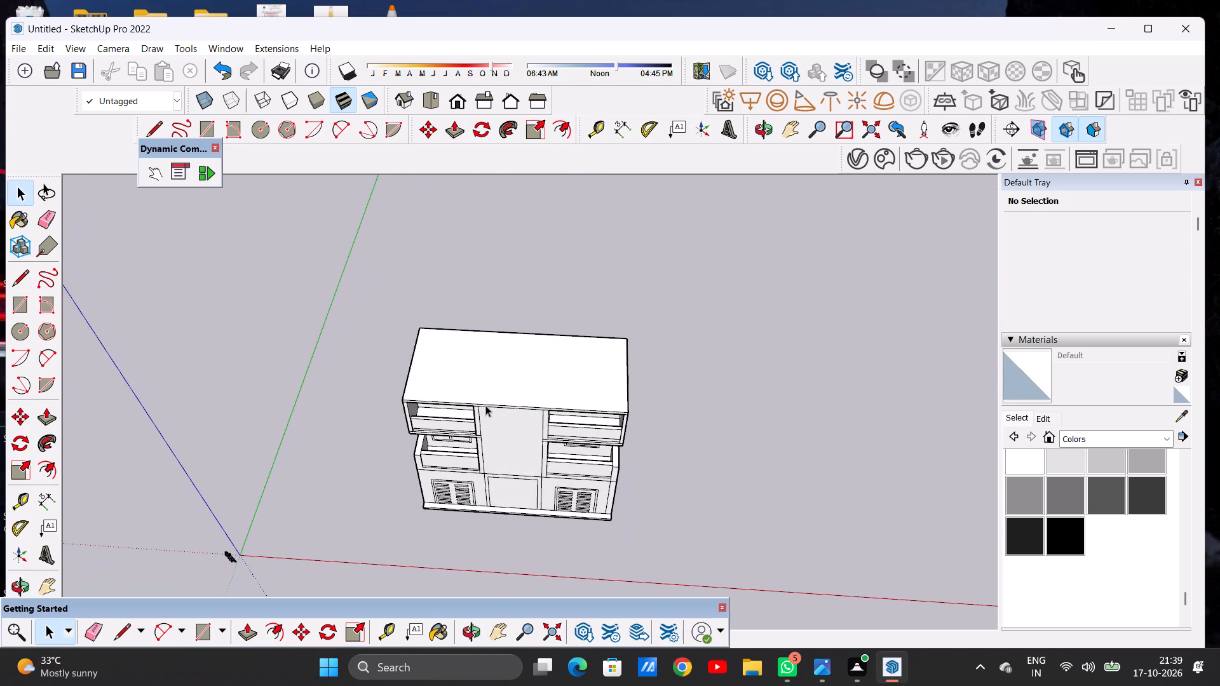
middle_drag(494, 384, 497, 415)
scroll(498, 415, up, 2)
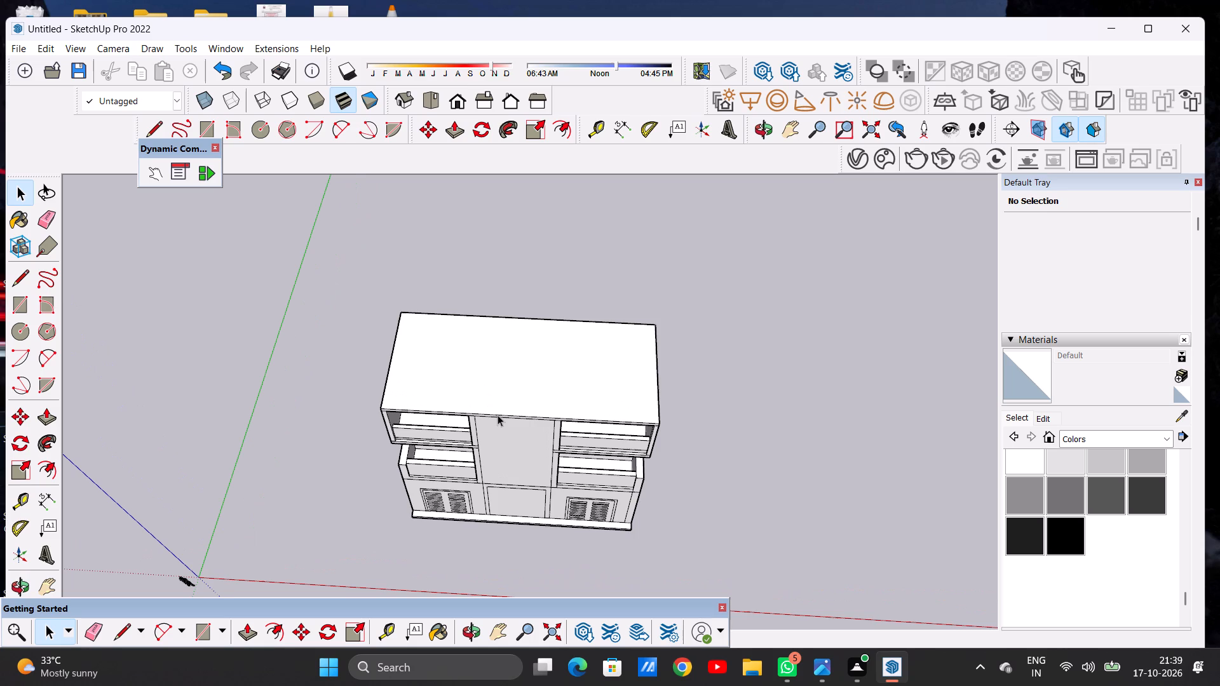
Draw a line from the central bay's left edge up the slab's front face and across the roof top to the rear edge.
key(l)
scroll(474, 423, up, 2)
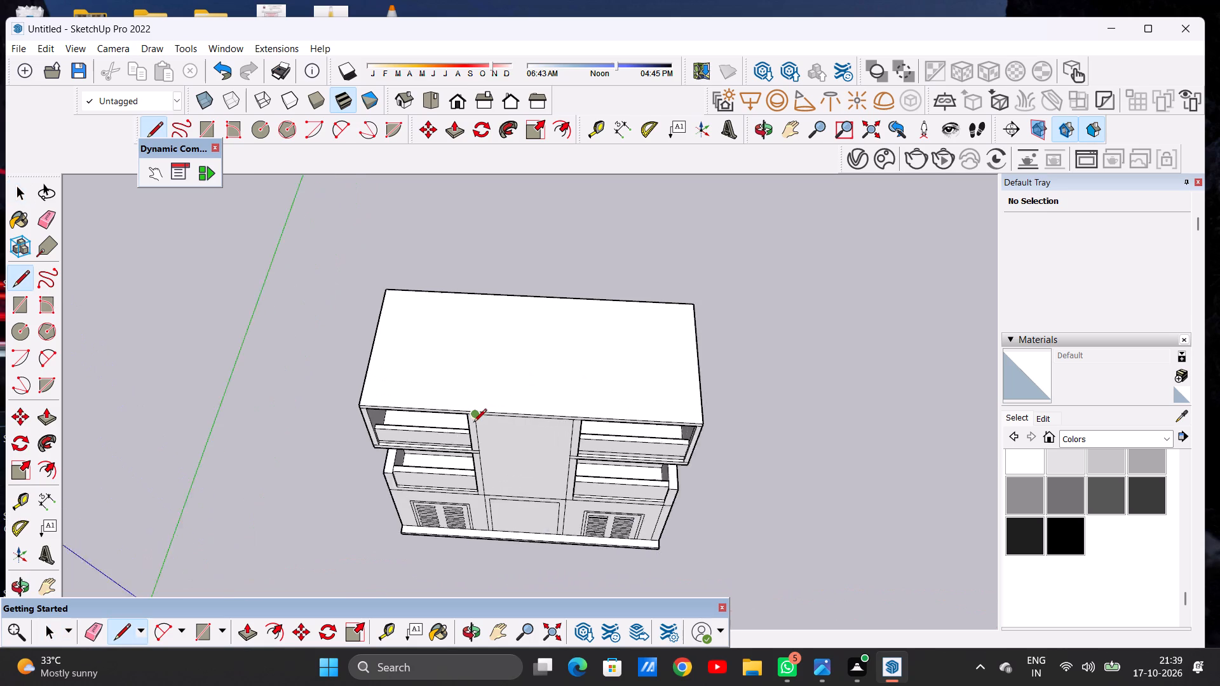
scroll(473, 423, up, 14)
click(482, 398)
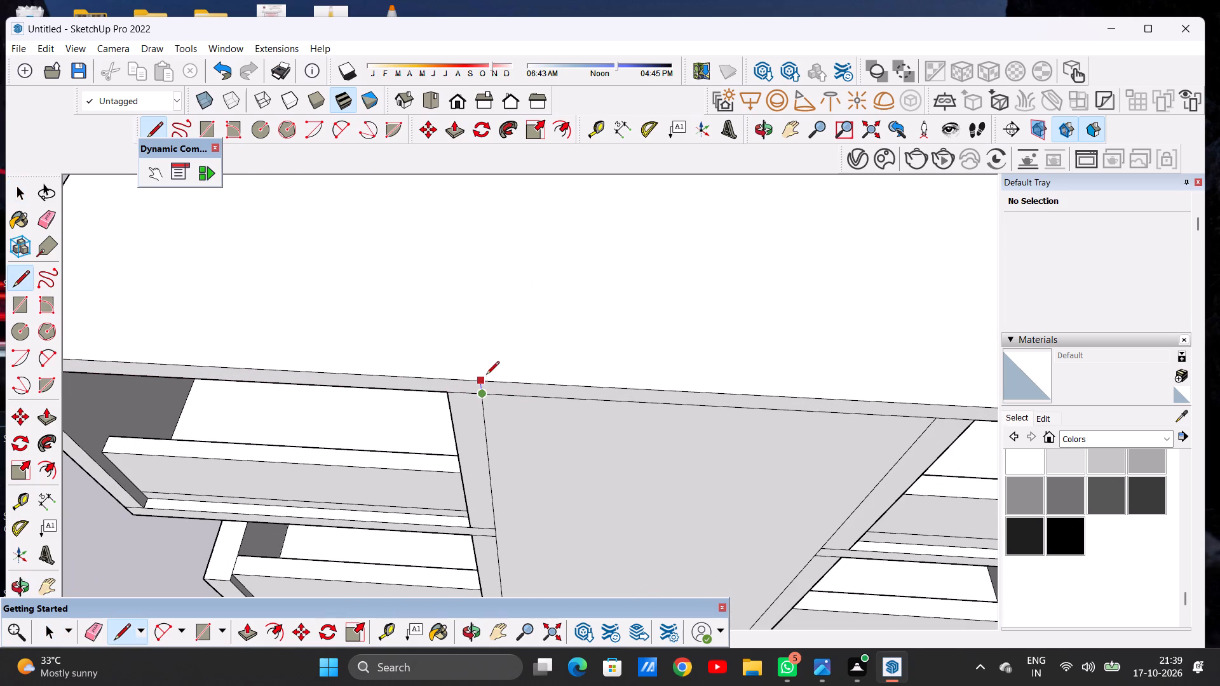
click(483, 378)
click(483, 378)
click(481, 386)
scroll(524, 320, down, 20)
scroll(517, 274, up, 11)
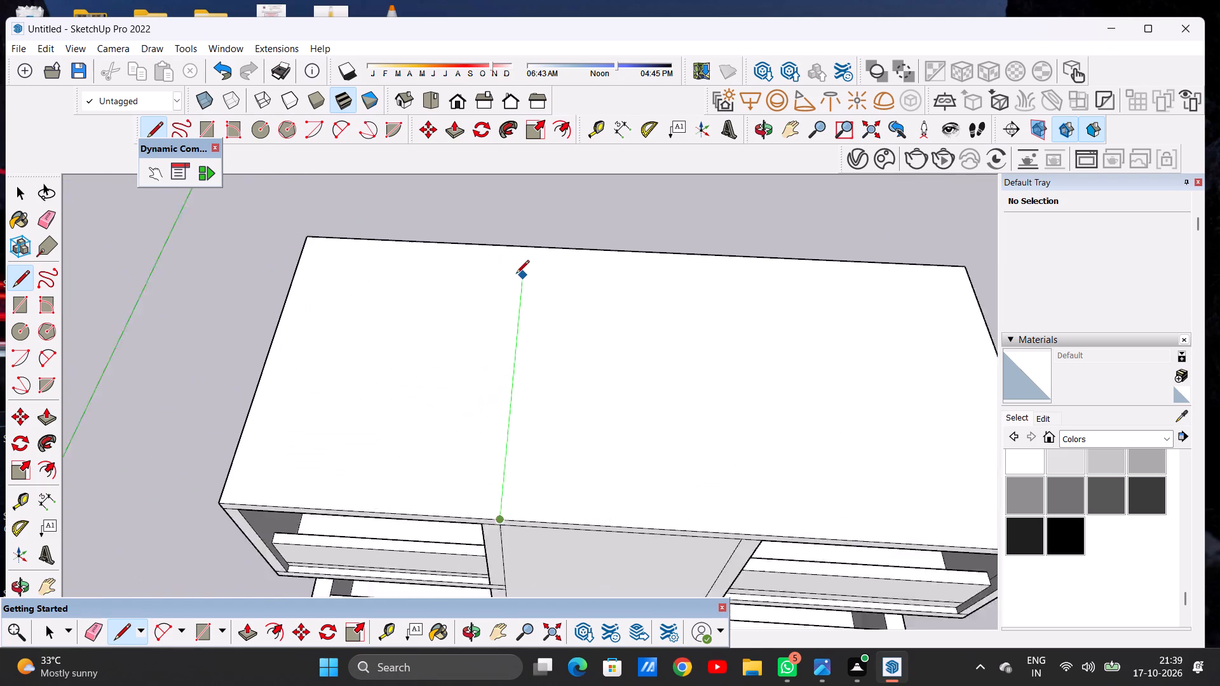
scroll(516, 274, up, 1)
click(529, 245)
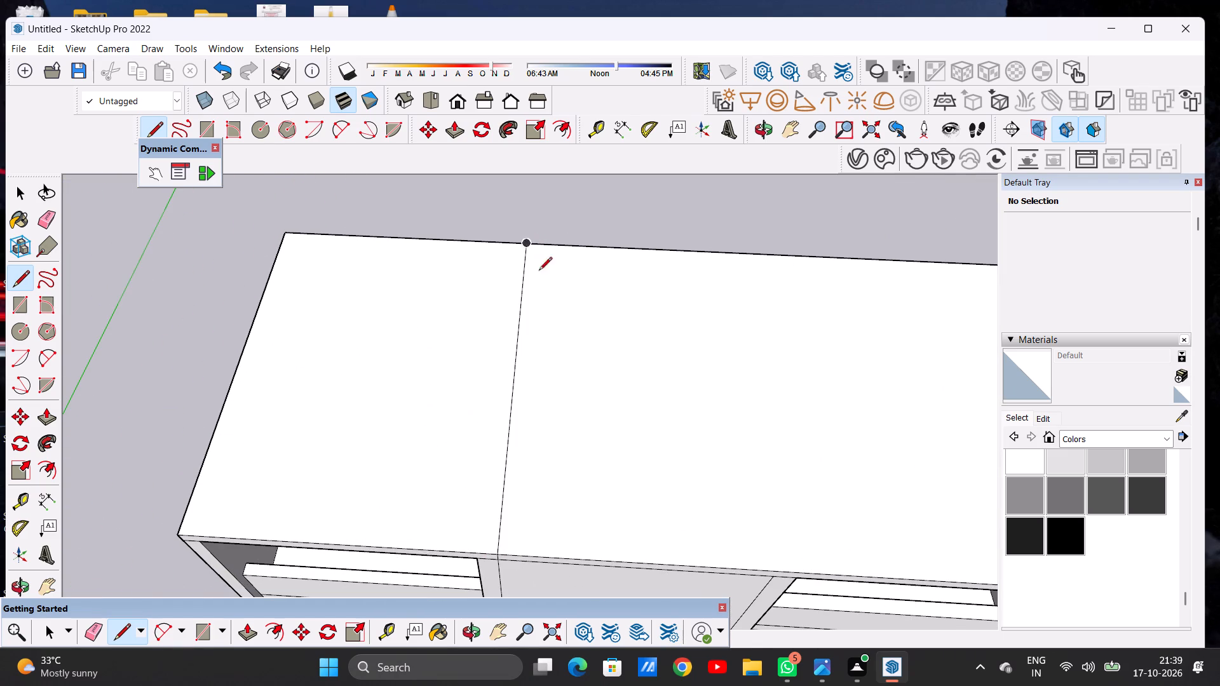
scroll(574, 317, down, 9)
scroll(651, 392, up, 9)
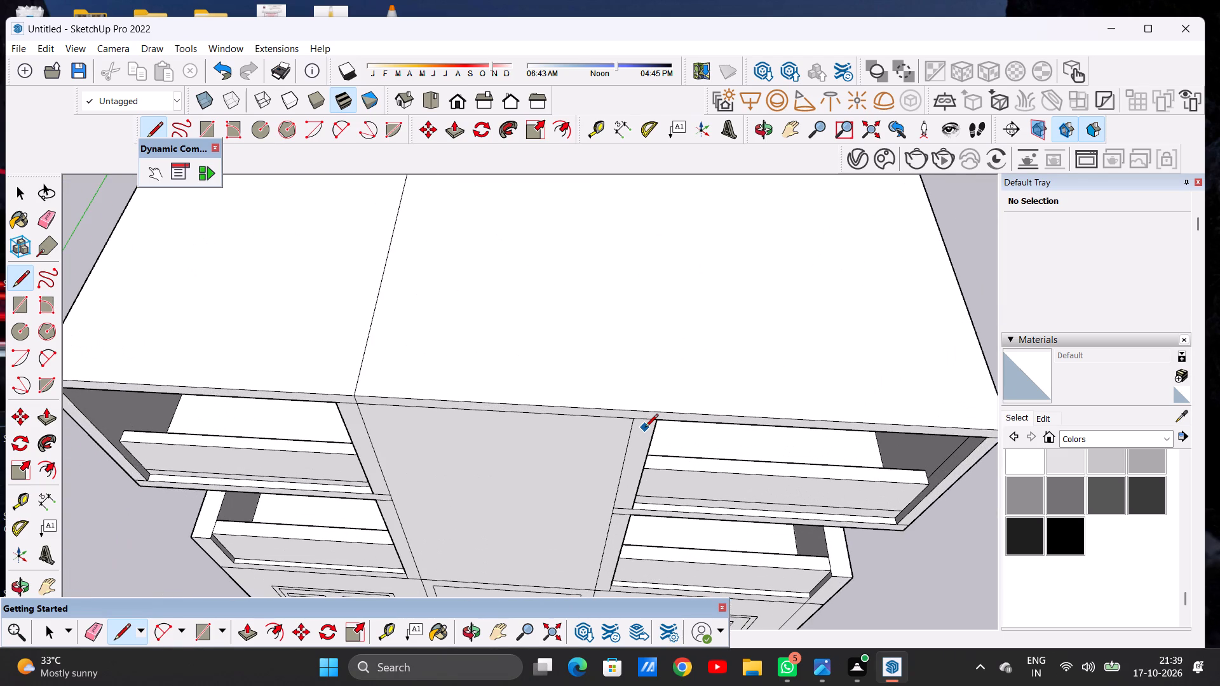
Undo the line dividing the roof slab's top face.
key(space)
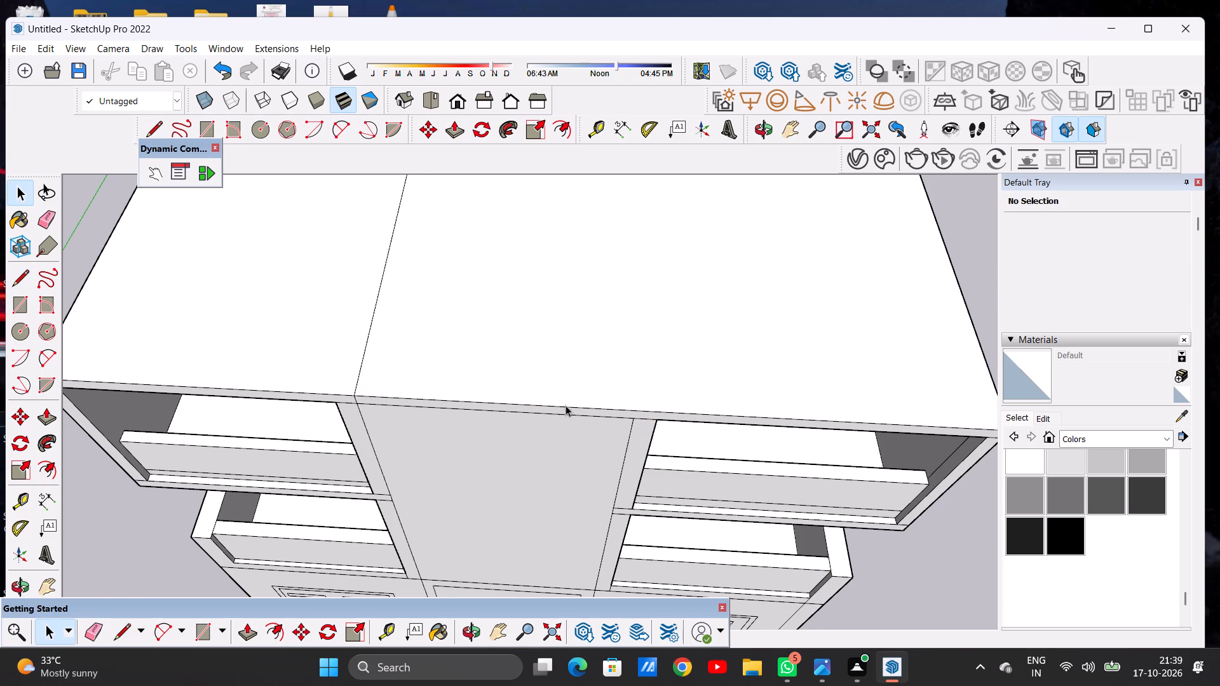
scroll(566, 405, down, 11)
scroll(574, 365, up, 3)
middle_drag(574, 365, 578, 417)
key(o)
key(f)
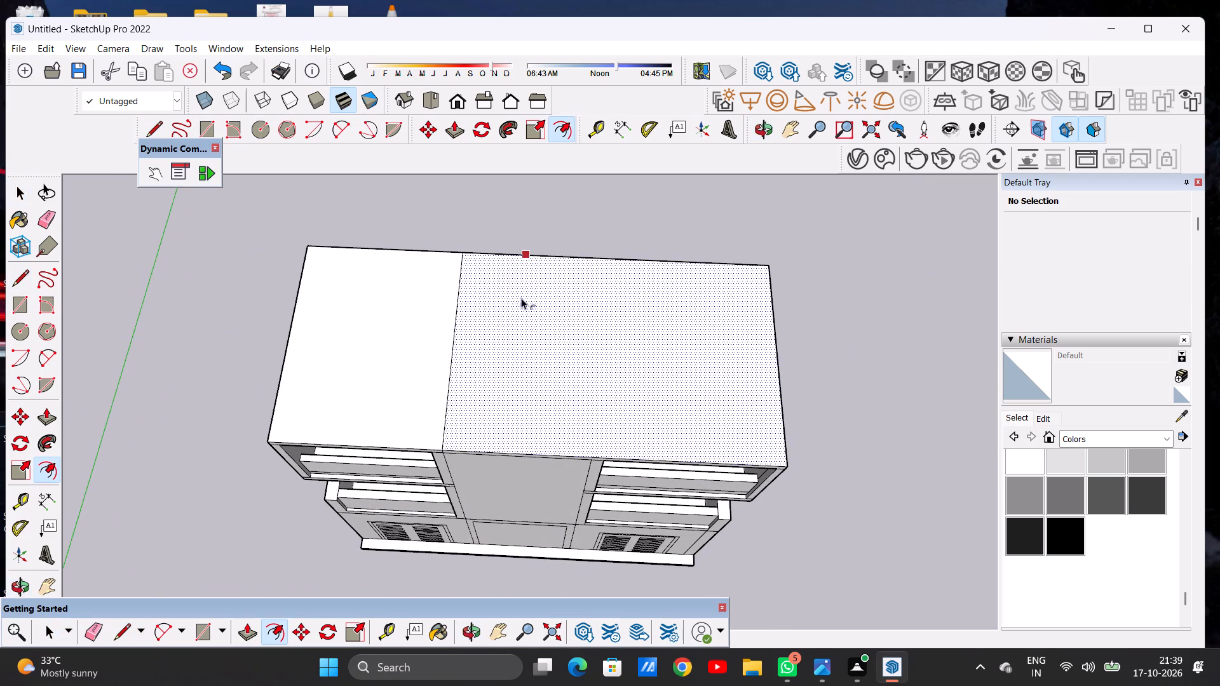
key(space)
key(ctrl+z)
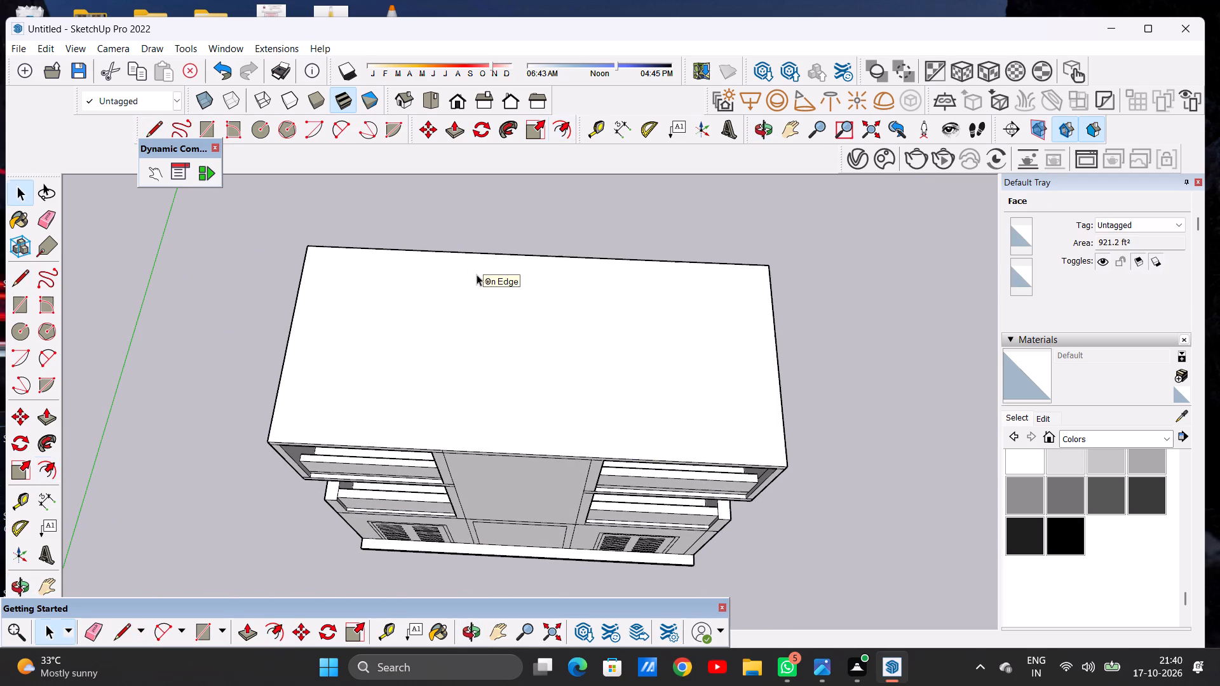
Offset the roof slab's top outline inward to form a narrow border around the whole perimeter.
text(OF)
click(475, 272)
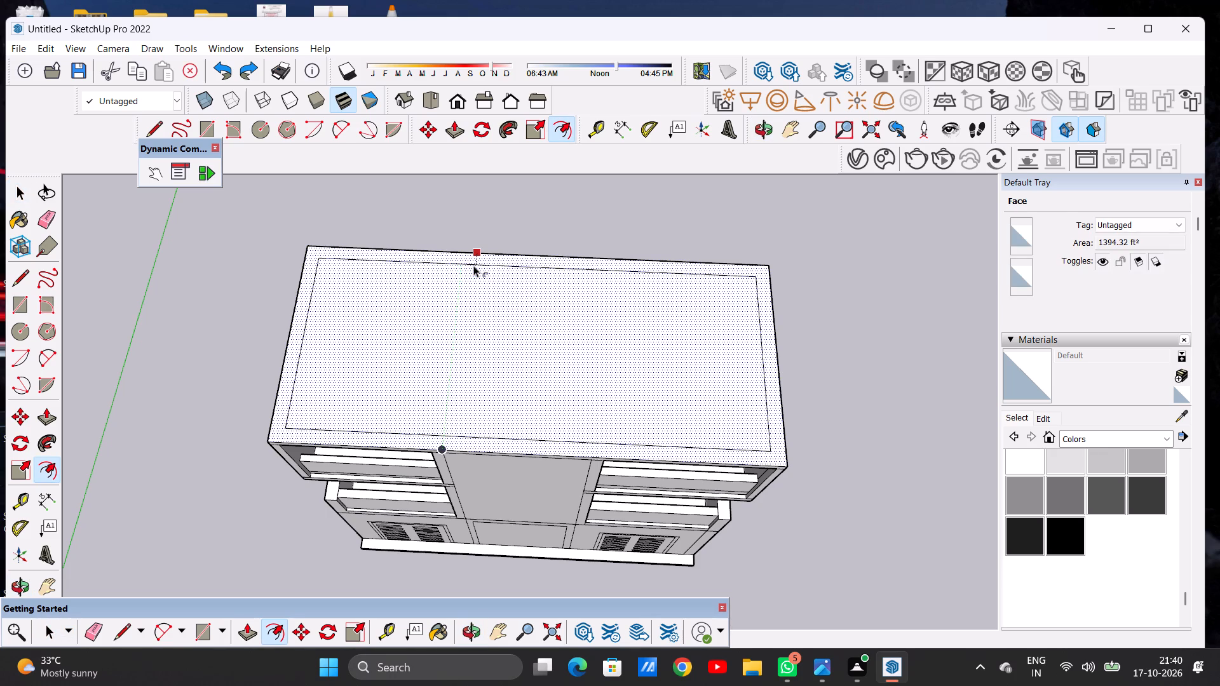
click(473, 266)
key(space)
click(539, 220)
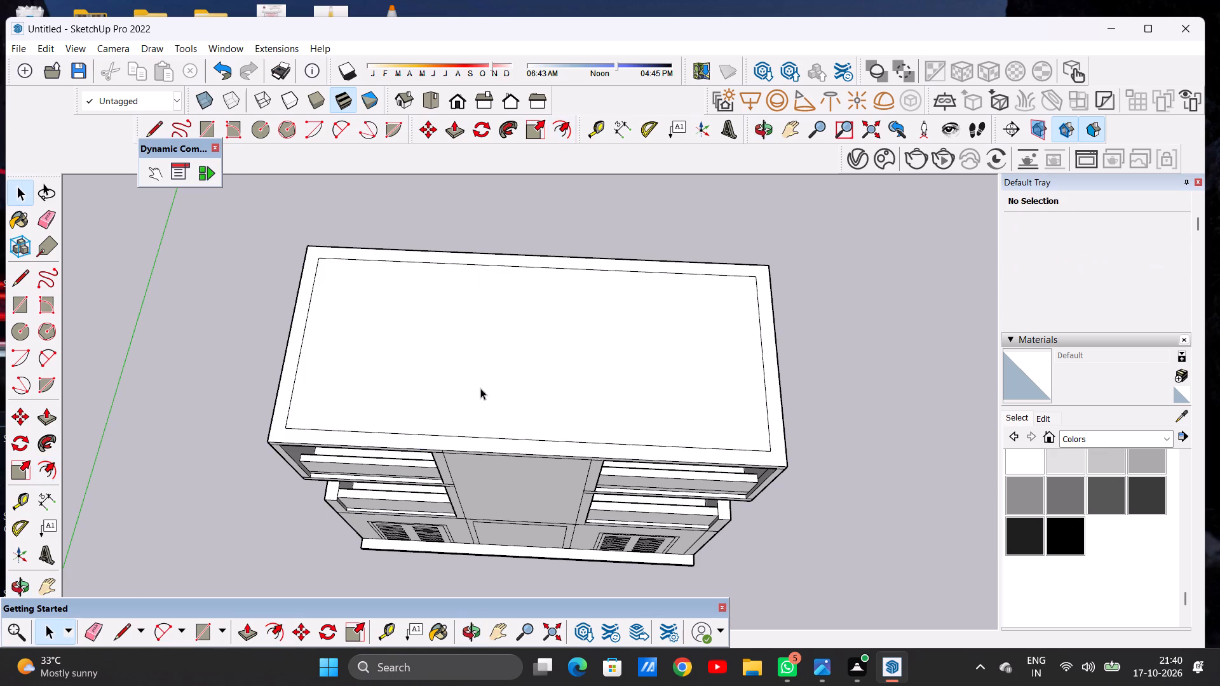
Examine the inset roof outline against the front balconies and central bay from the front and from above.
scroll(480, 391, down, 5)
scroll(522, 434, up, 6)
middle_drag(492, 444, 518, 266)
middle_drag(518, 266, 522, 281)
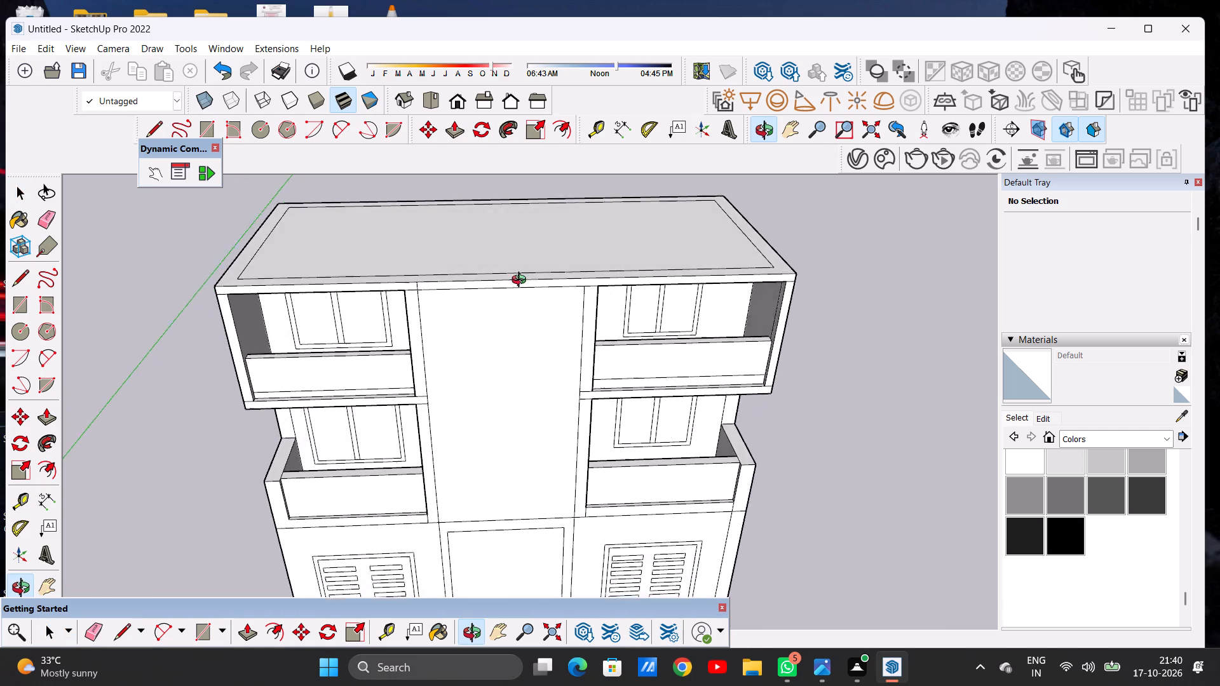
middle_drag(522, 281, 510, 421)
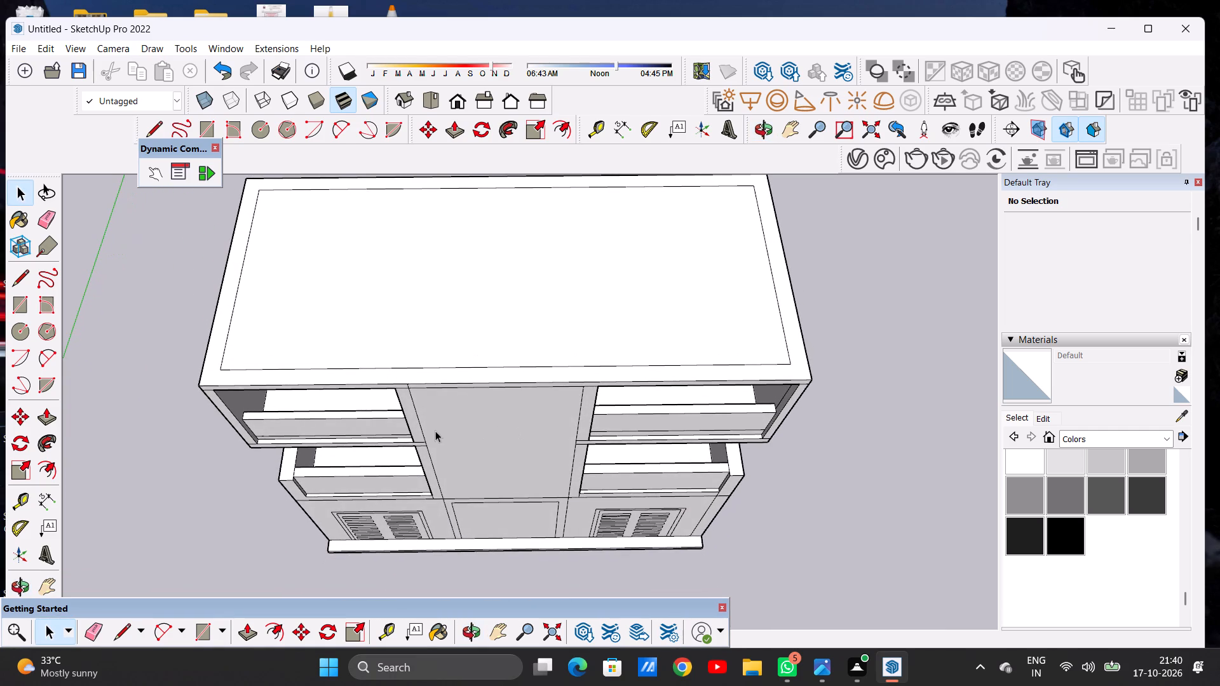
scroll(435, 431, down, 3)
scroll(442, 426, up, 2)
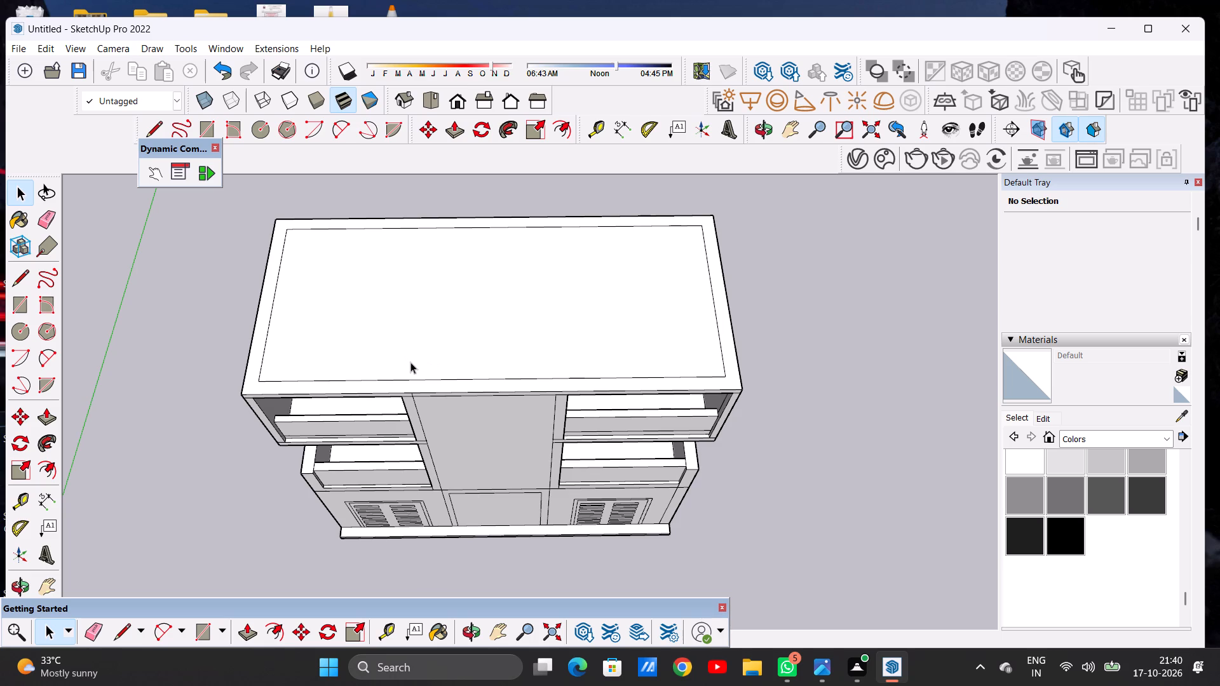
scroll(383, 349, down, 4)
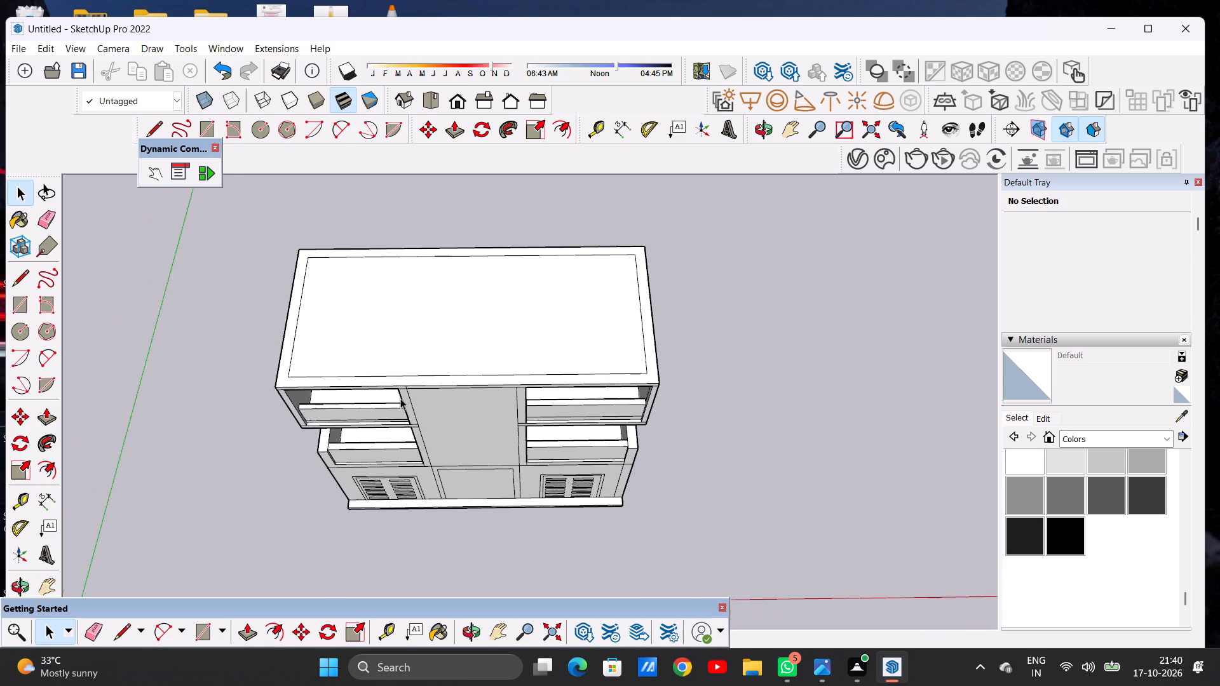
scroll(314, 367, down, 1)
Draw two short lines extending the inset outline's front edge to the roof slab's left and right outer edges.
scroll(244, 396, up, 4)
scroll(306, 389, up, 4)
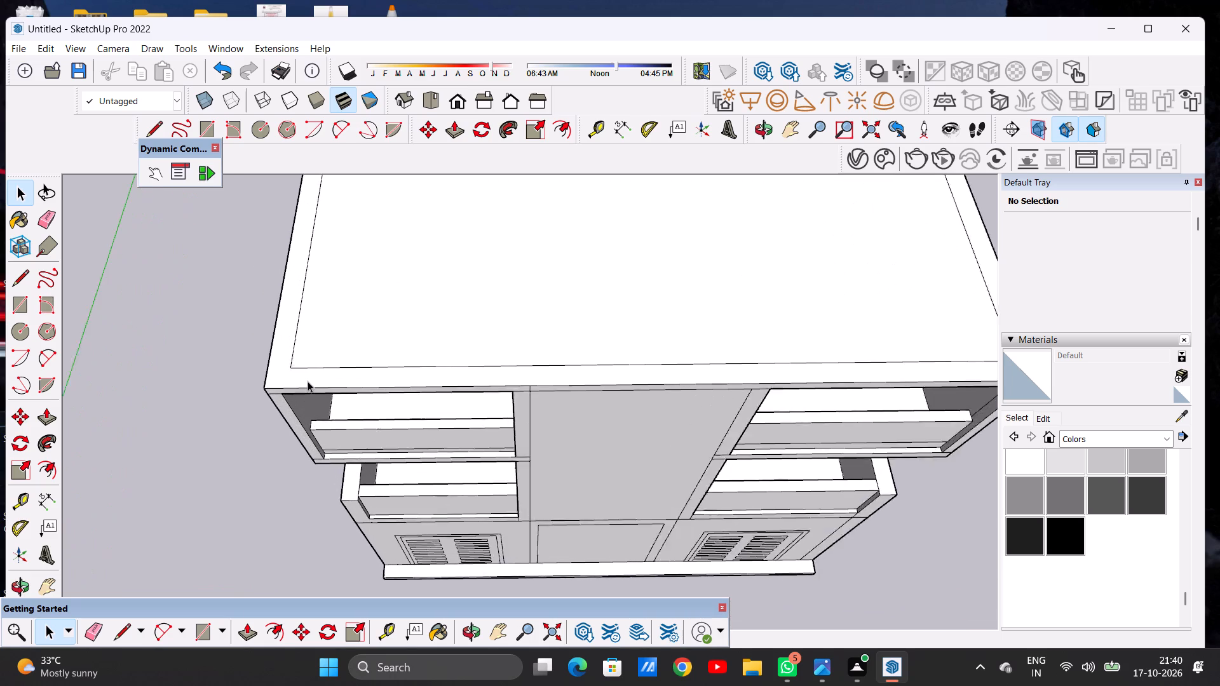
scroll(308, 381, up, 2)
key(l)
scroll(307, 374, up, 6)
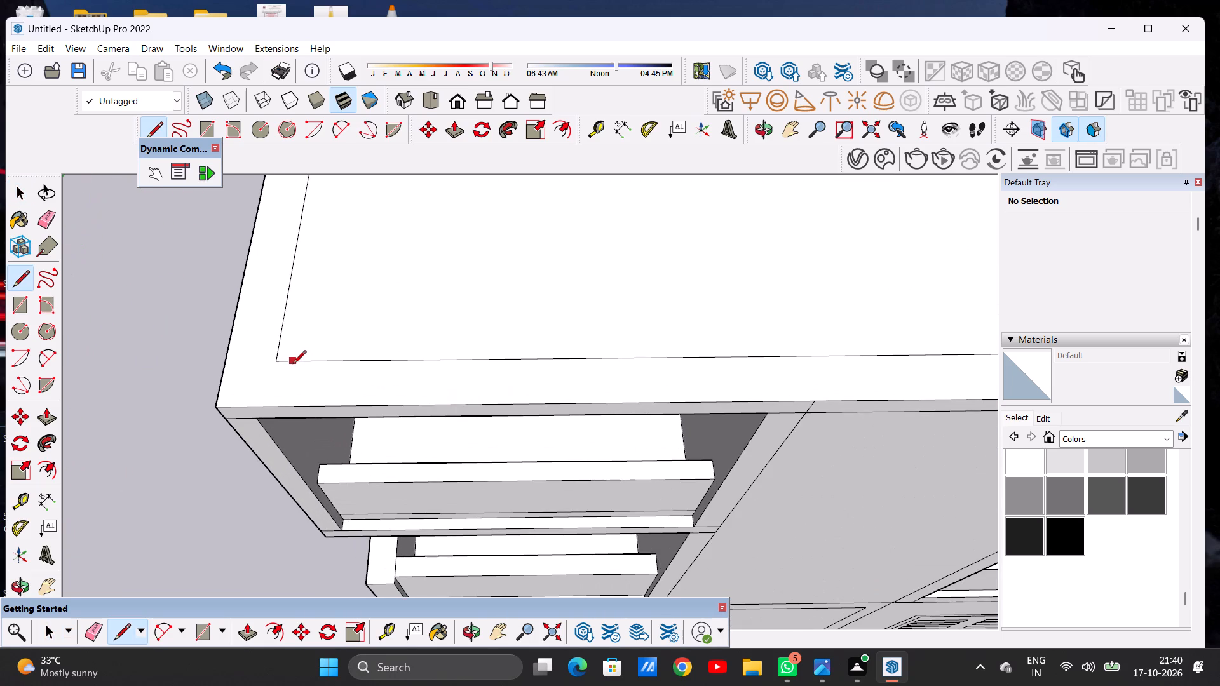
click(274, 364)
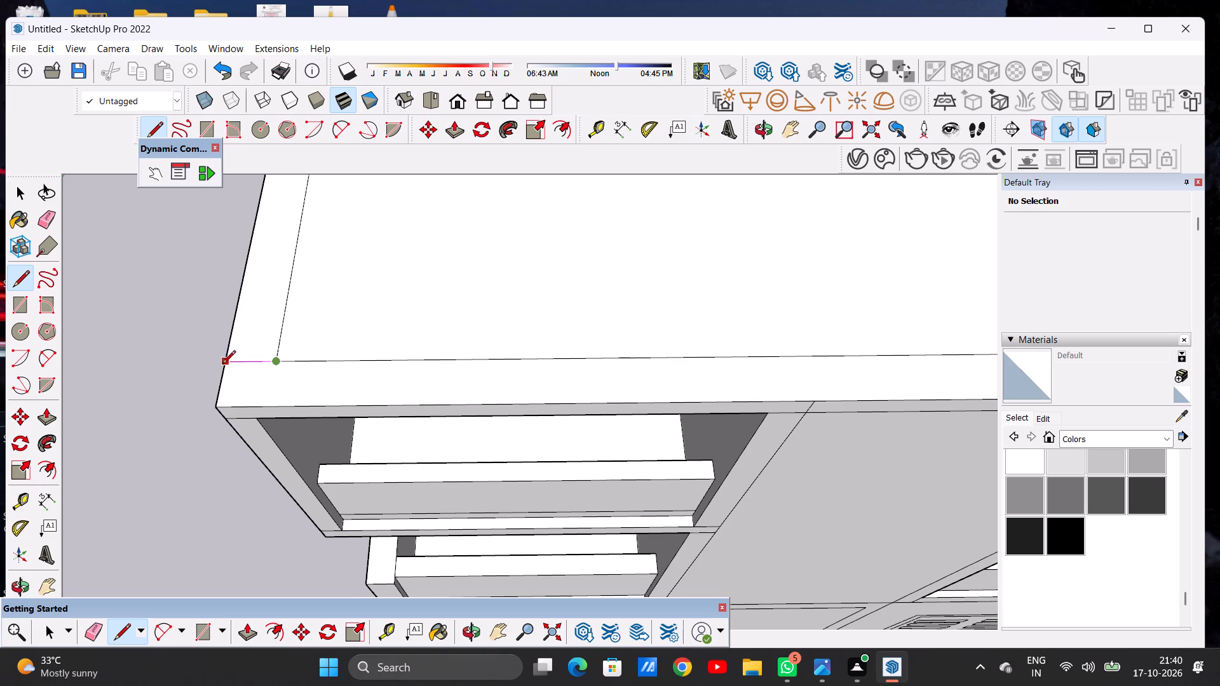
click(222, 365)
scroll(290, 383, down, 20)
scroll(537, 379, up, 11)
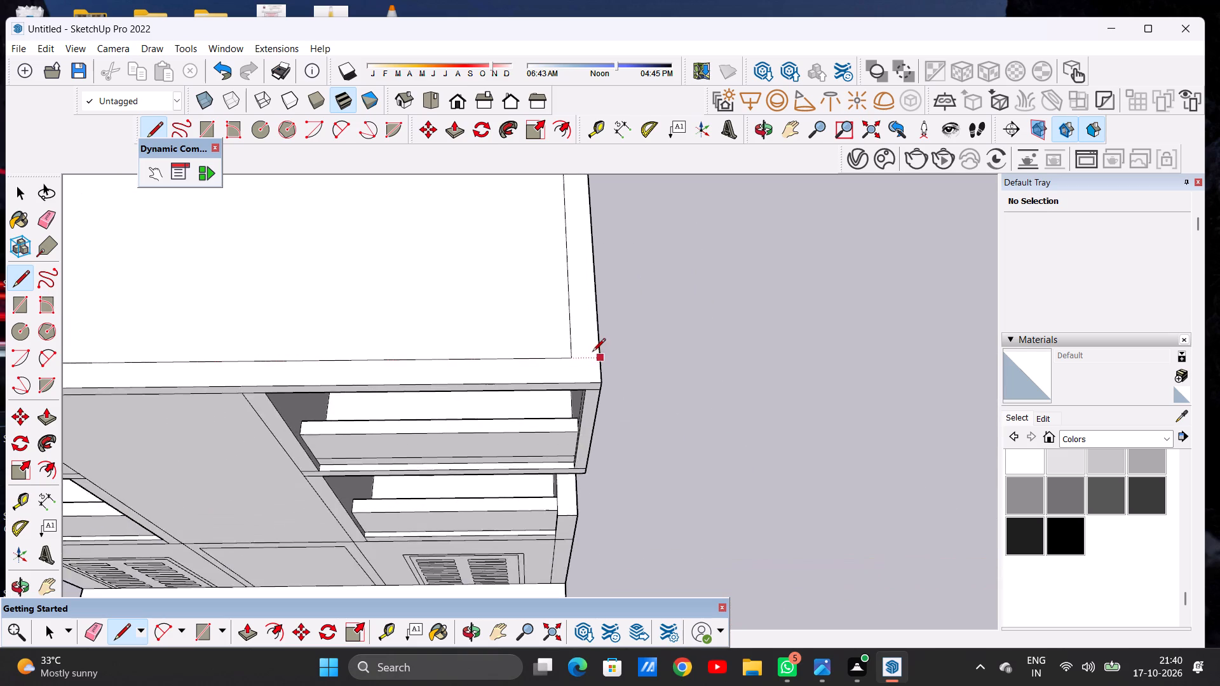
scroll(592, 353, up, 11)
click(541, 365)
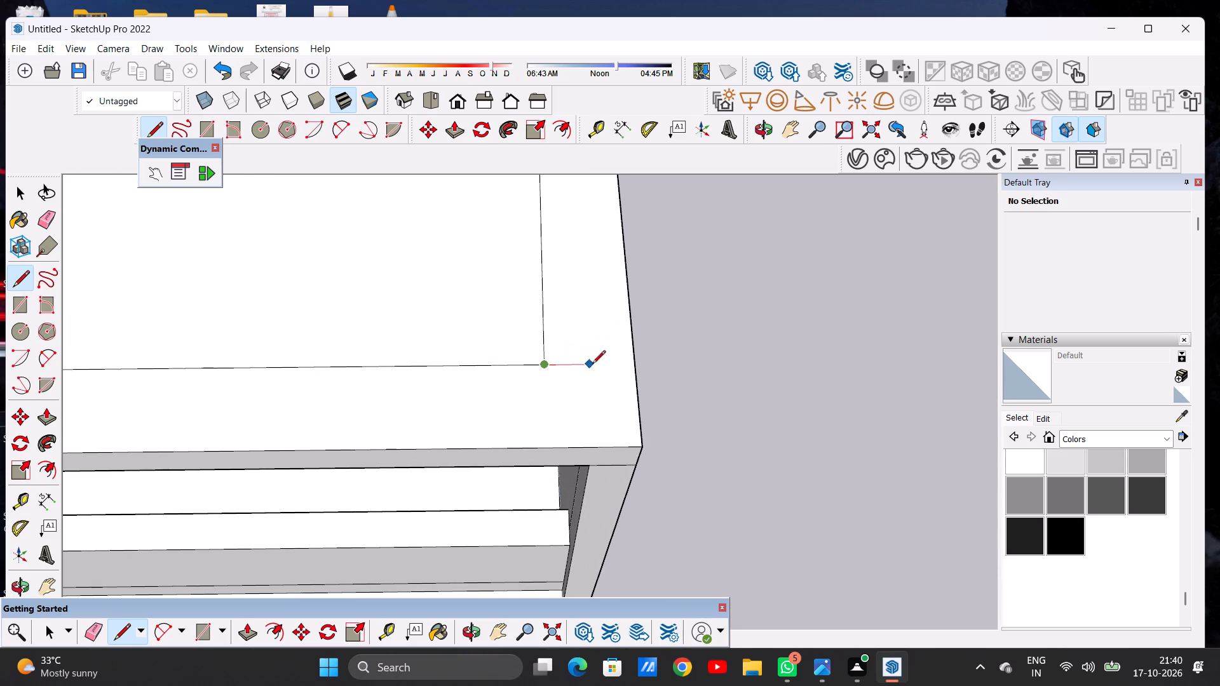
click(632, 364)
key(space)
Draw a line from the central bay's top-left corner across the front border and roof to the rear inset edge.
scroll(643, 389, down, 10)
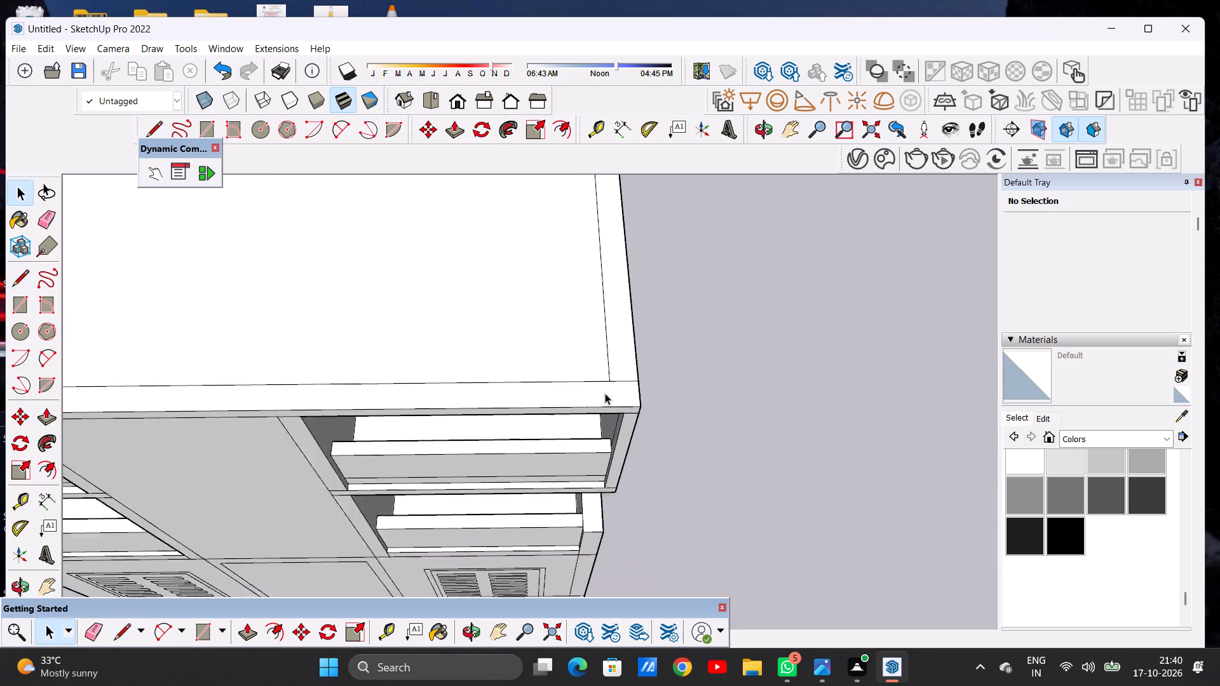
scroll(605, 393, down, 16)
scroll(425, 405, up, 5)
scroll(379, 383, down, 4)
middle_drag(469, 351, 402, 354)
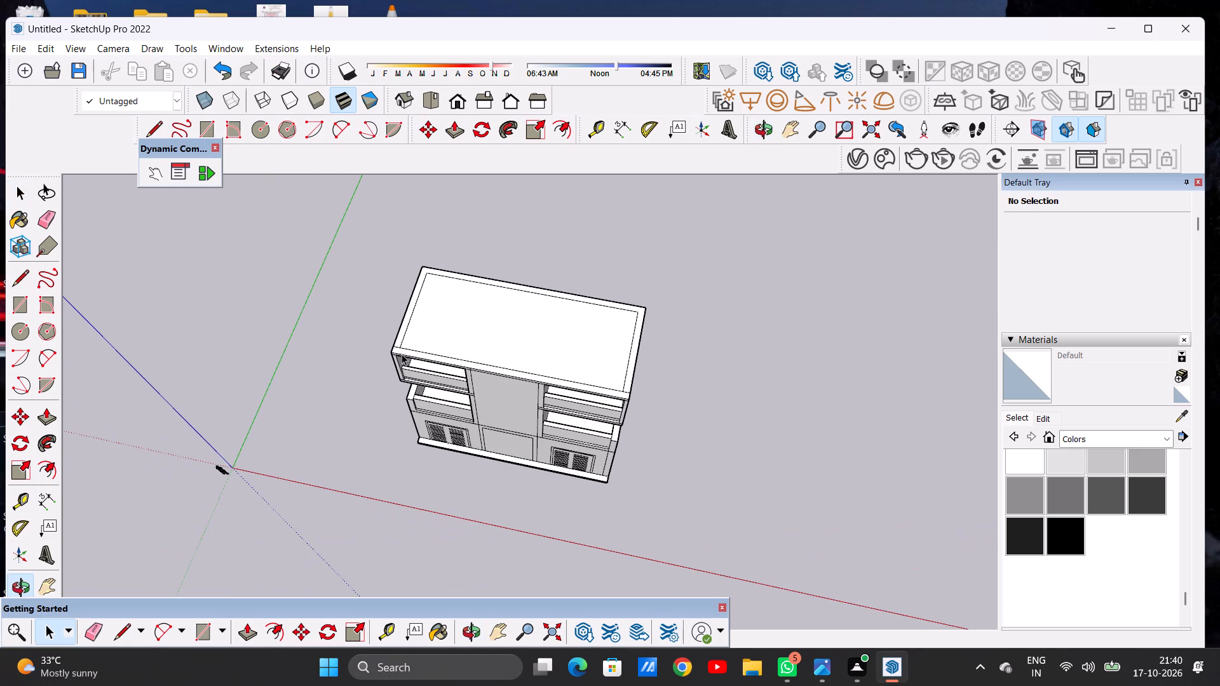
middle_drag(467, 343, 424, 343)
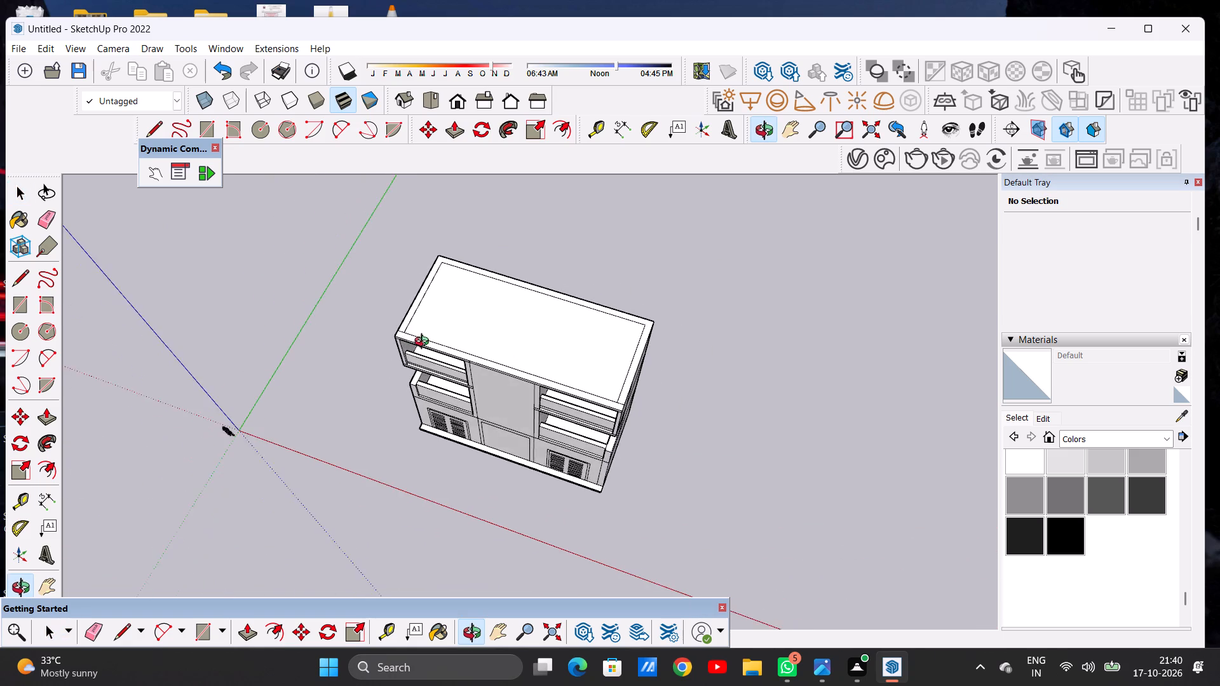
middle_drag(424, 343, 435, 298)
scroll(478, 379, up, 10)
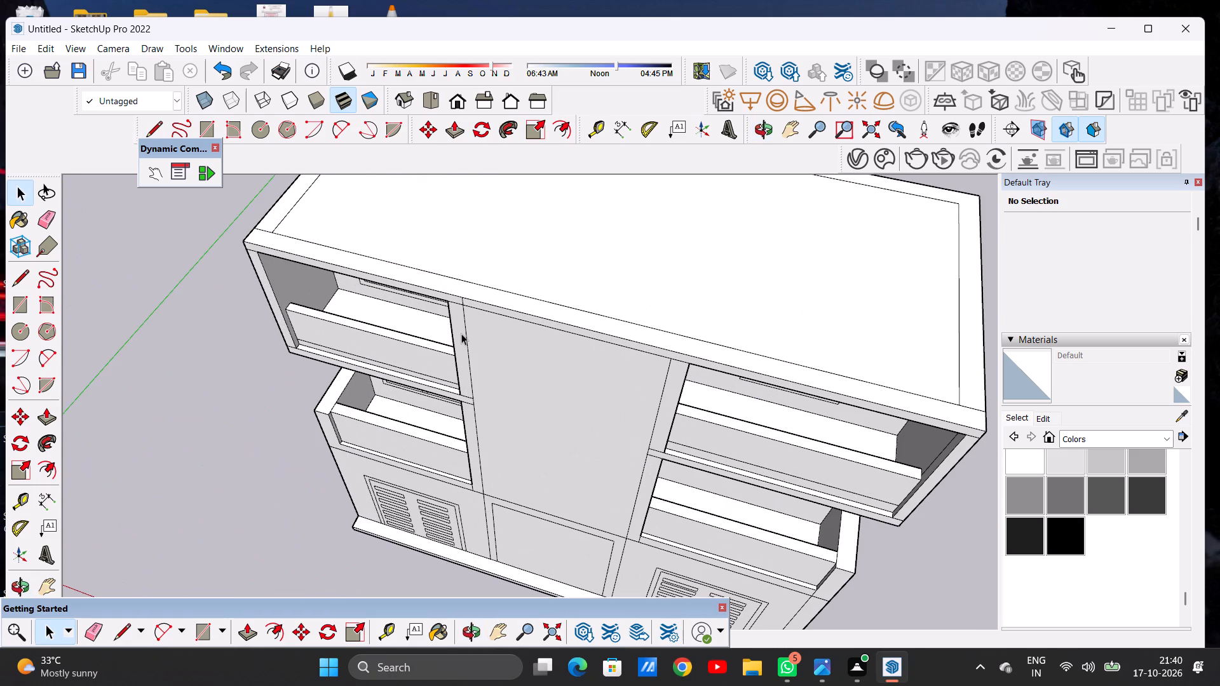
key(l)
scroll(459, 306, up, 5)
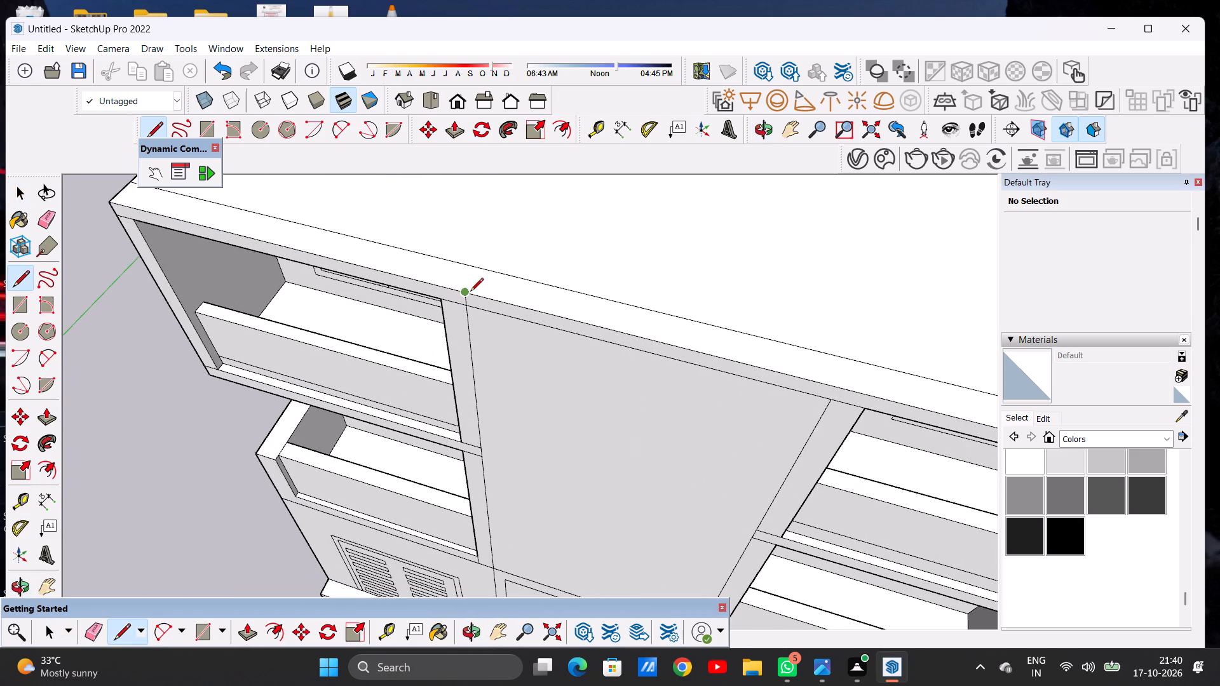
click(470, 292)
click(475, 271)
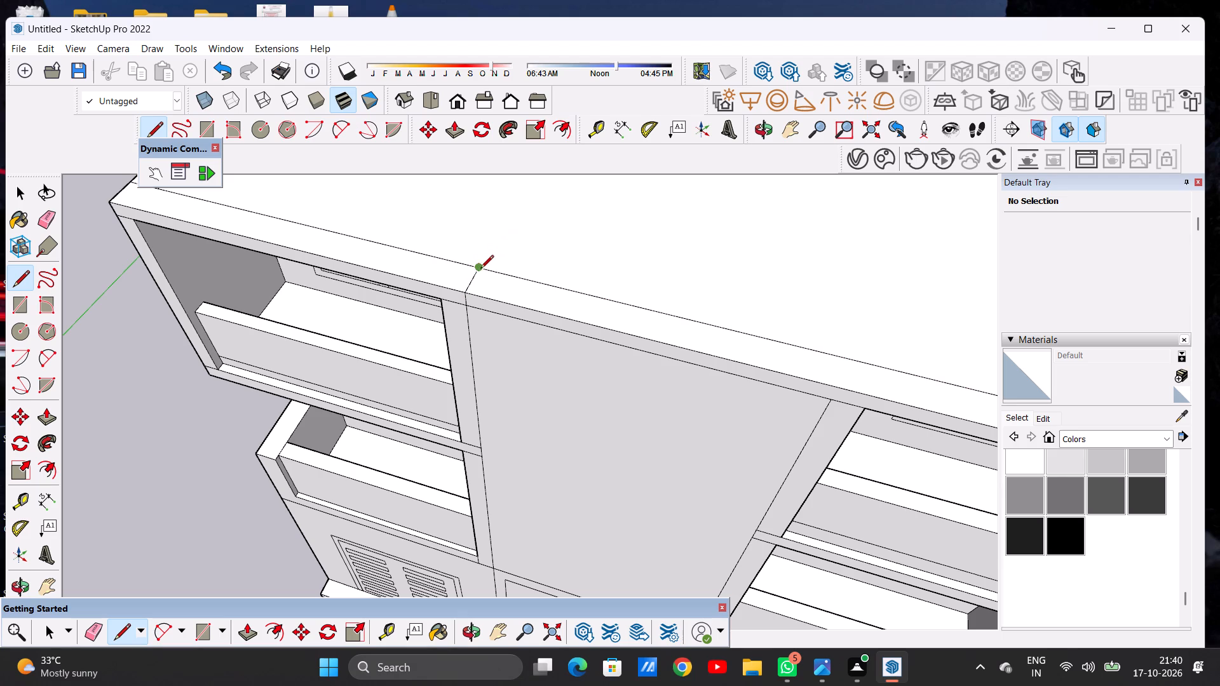
click(480, 269)
scroll(497, 255, down, 20)
scroll(497, 255, down, 1)
scroll(514, 220, up, 4)
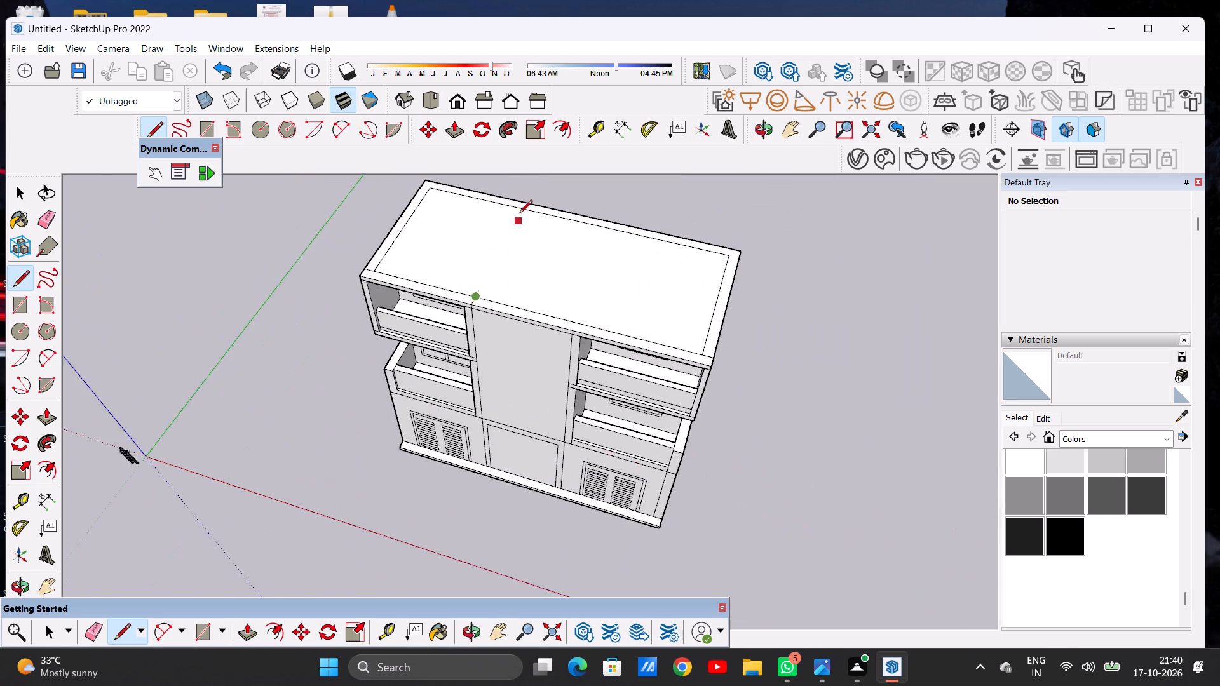
scroll(519, 214, up, 13)
click(517, 210)
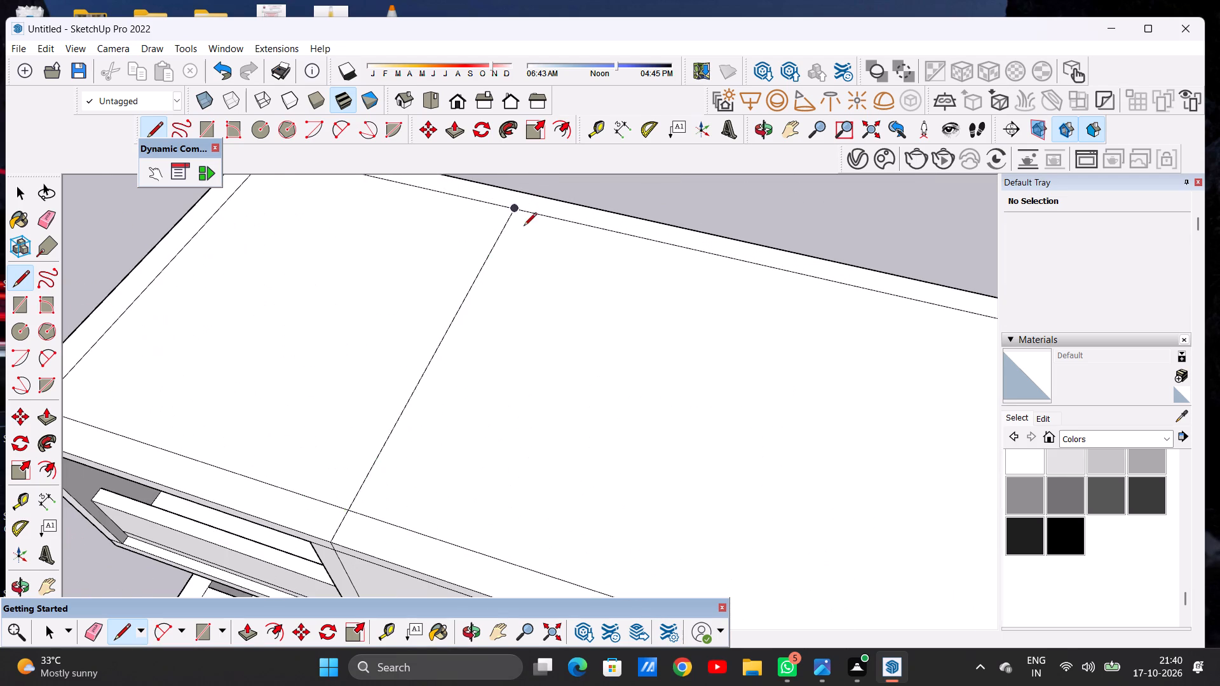
Draw a matching line from the central bay's right side up the slab front and across the roof to the rear inset edge.
scroll(524, 227, down, 9)
scroll(593, 393, up, 6)
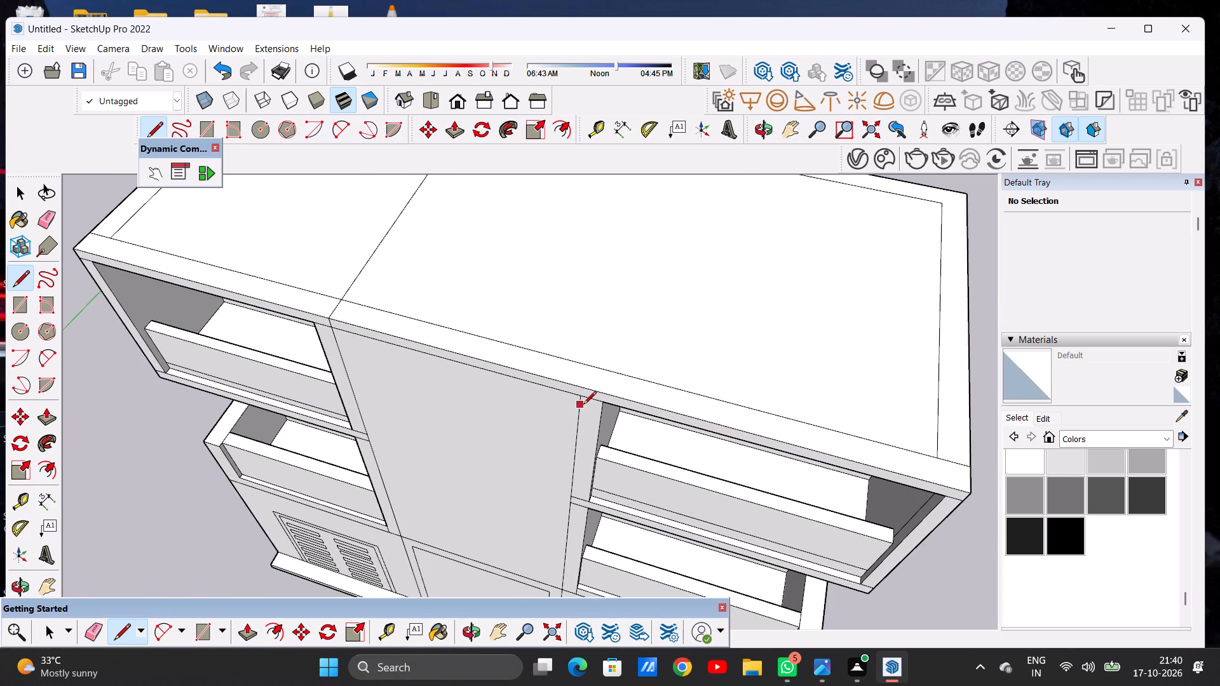
scroll(576, 396, up, 4)
middle_drag(595, 388, 623, 288)
scroll(557, 379, down, 2)
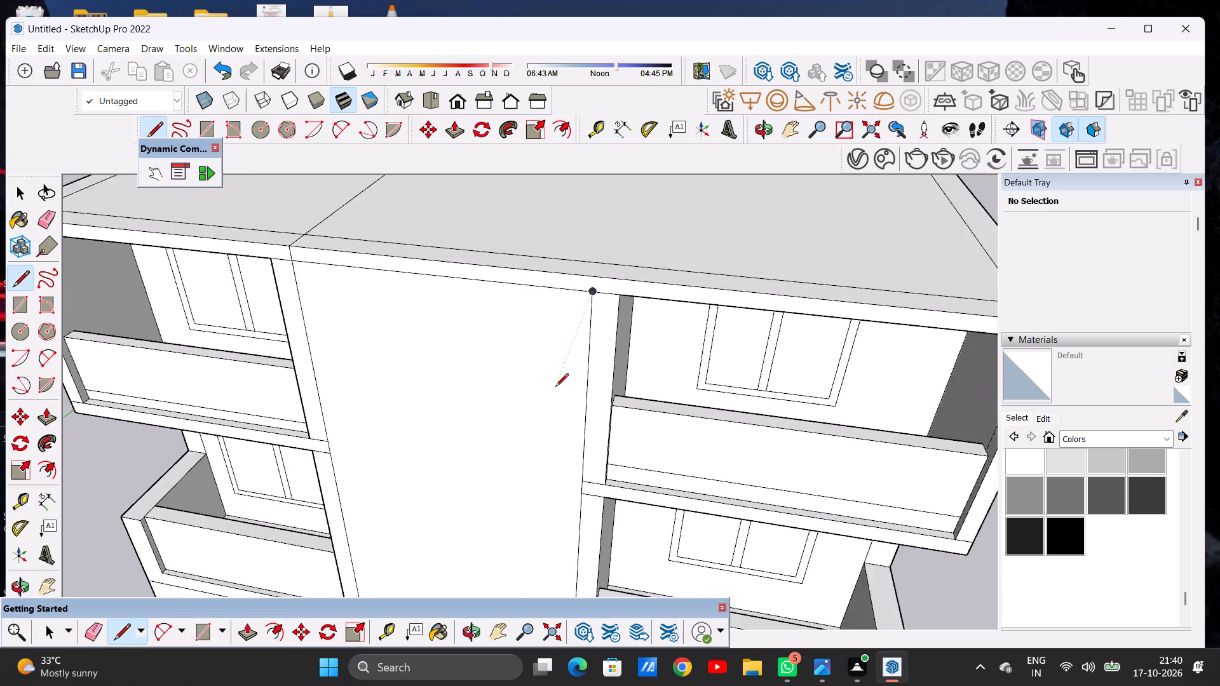
scroll(555, 387, down, 6)
middle_drag(559, 424, 555, 354)
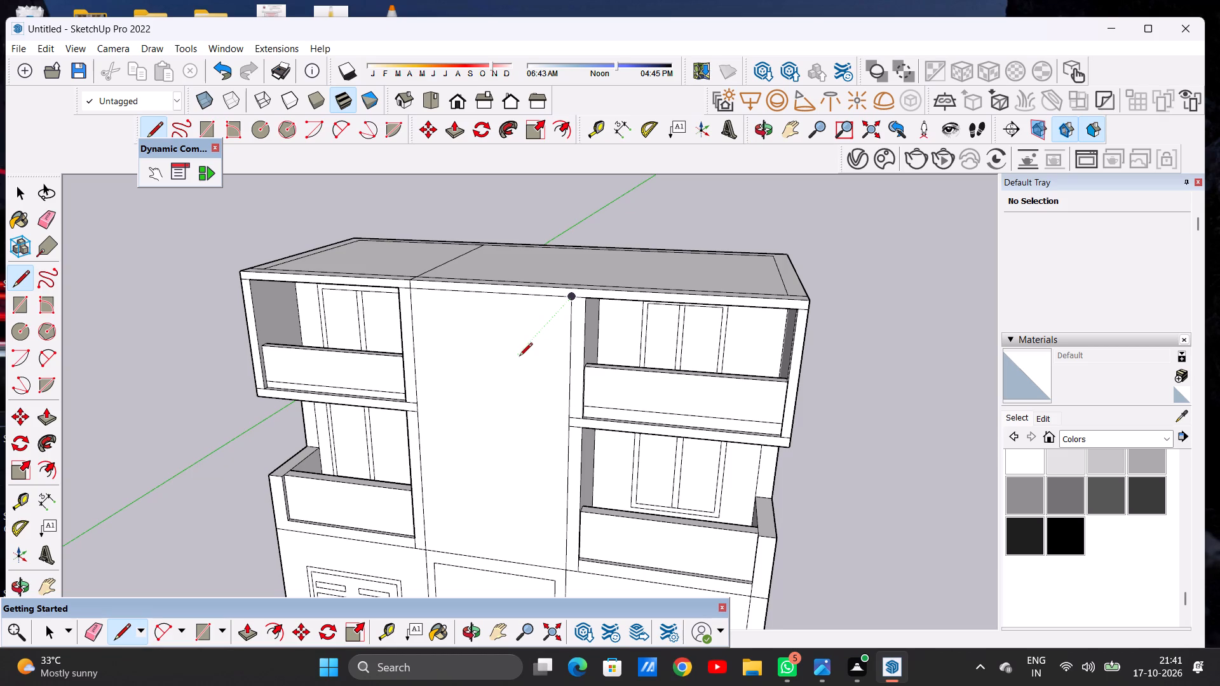
middle_drag(559, 300, 402, 429)
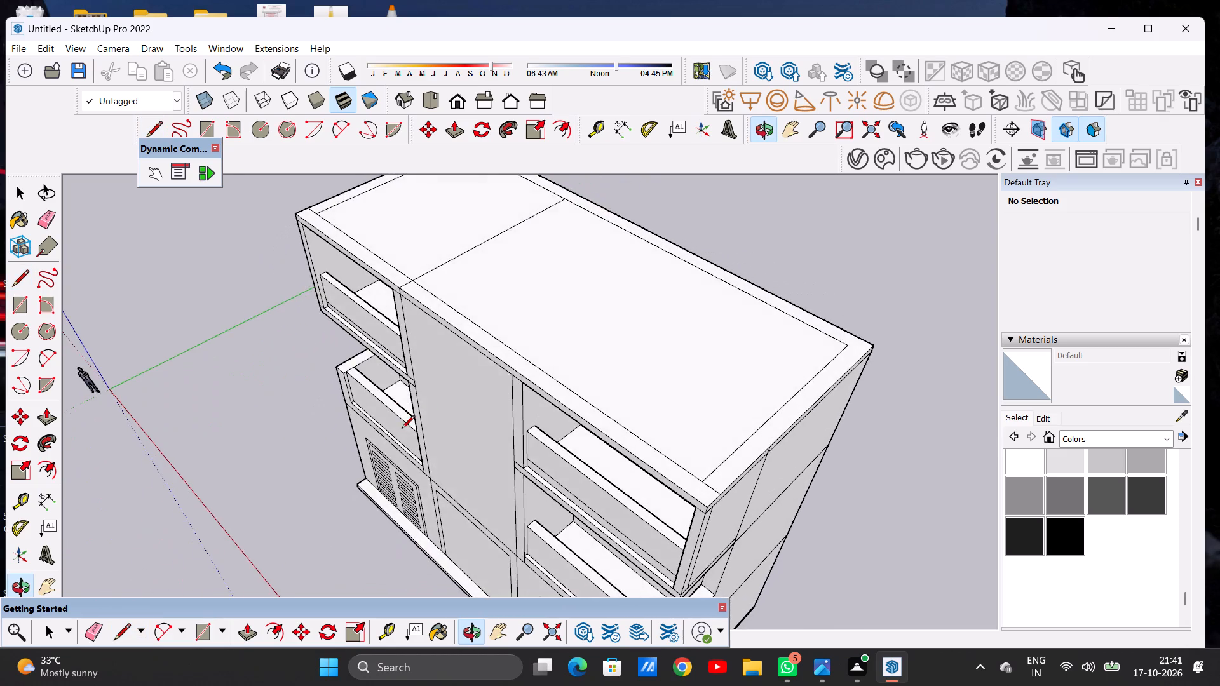
scroll(489, 383, up, 6)
click(549, 386)
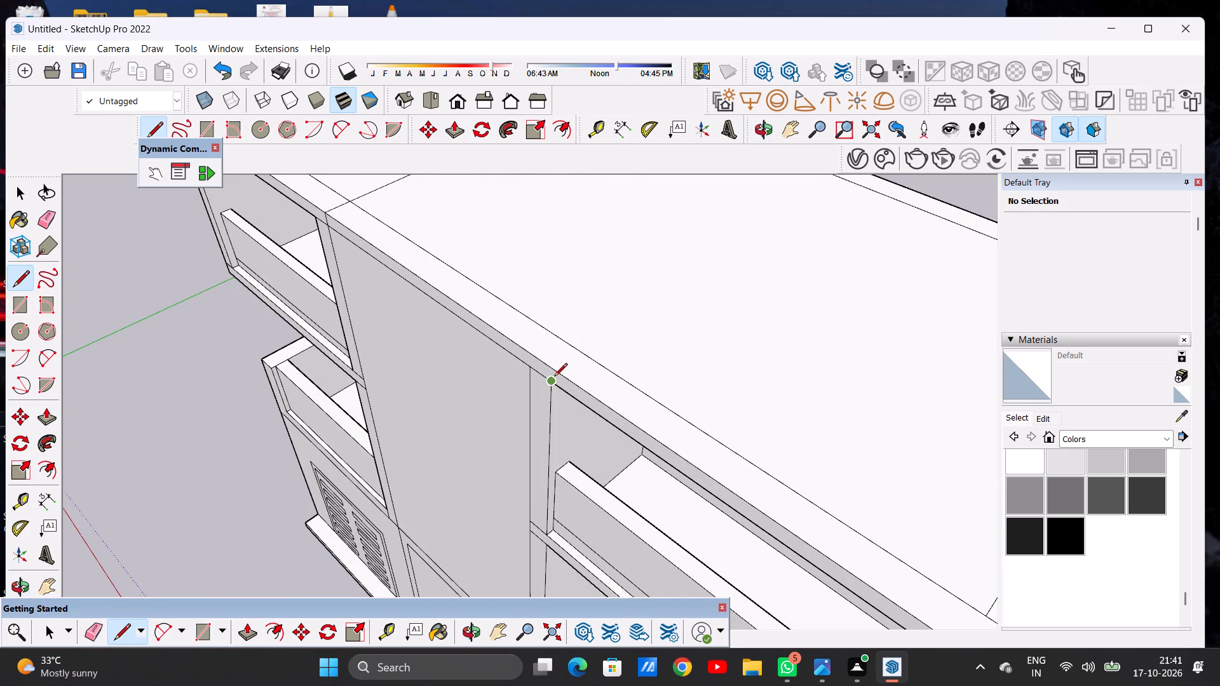
click(555, 368)
click(552, 368)
scroll(611, 342, down, 13)
scroll(670, 278, up, 10)
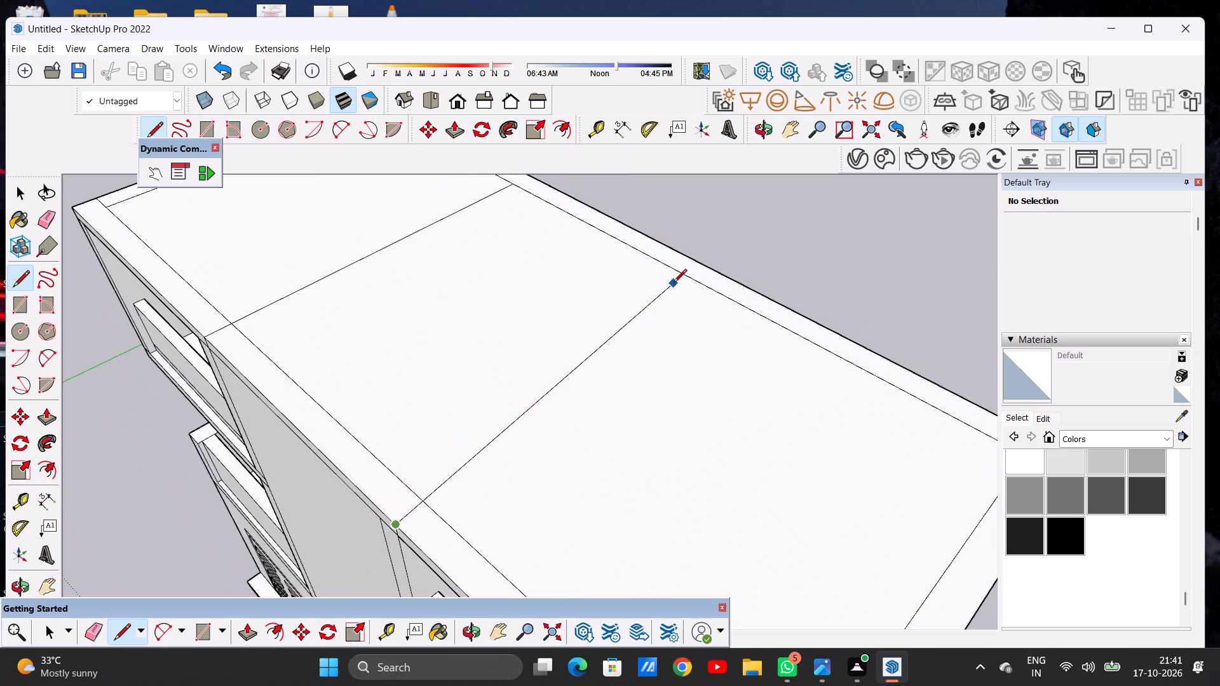
click(716, 292)
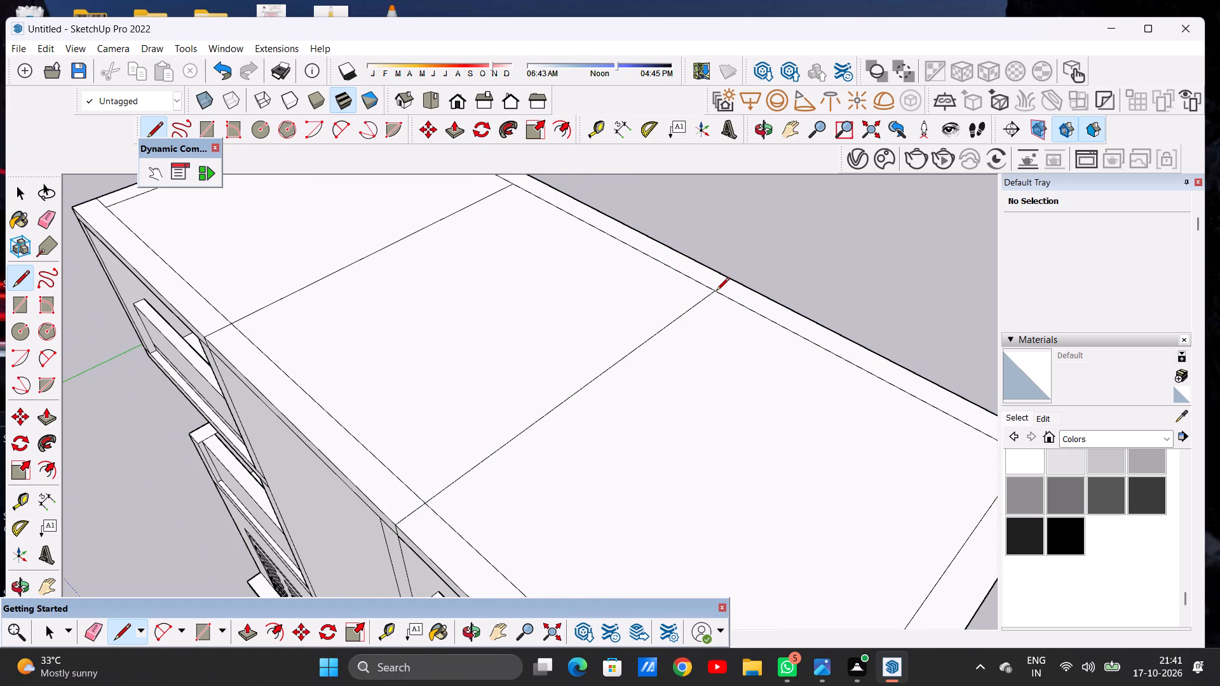
key(space)
Examine the roof's dividing lines against the central bay and balcony bays from above and from the front.
scroll(581, 342, down, 15)
middle_drag(500, 349, 653, 318)
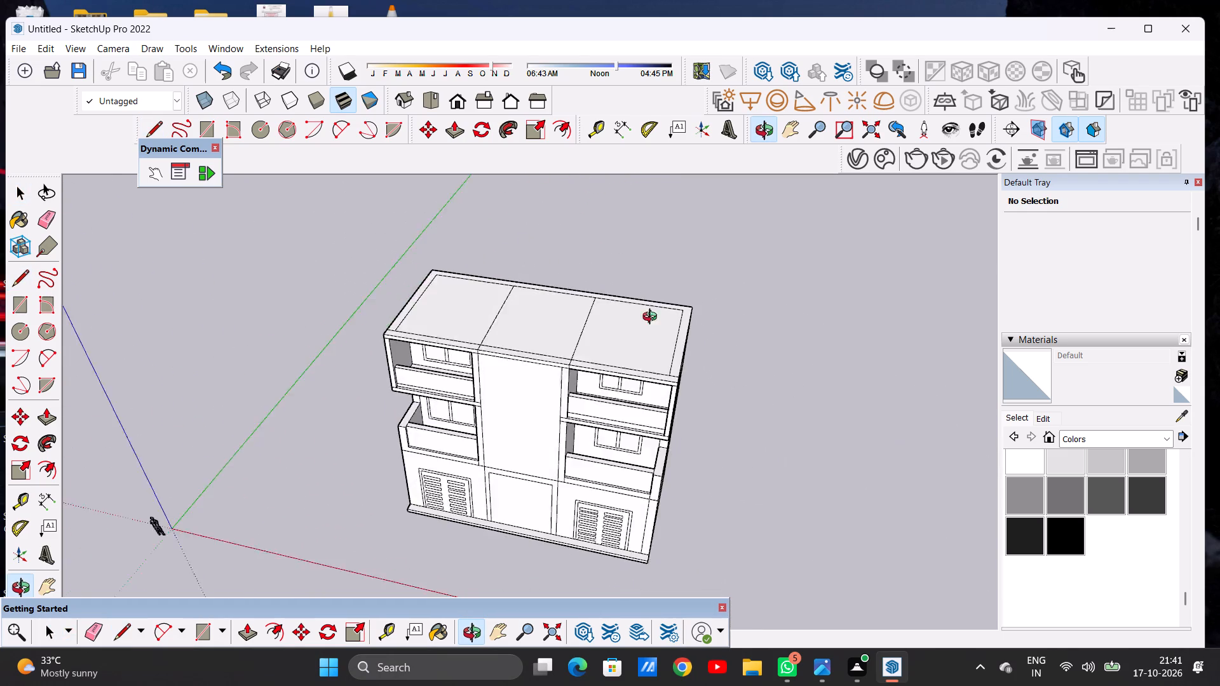
middle_drag(653, 318, 662, 368)
scroll(532, 370, up, 6)
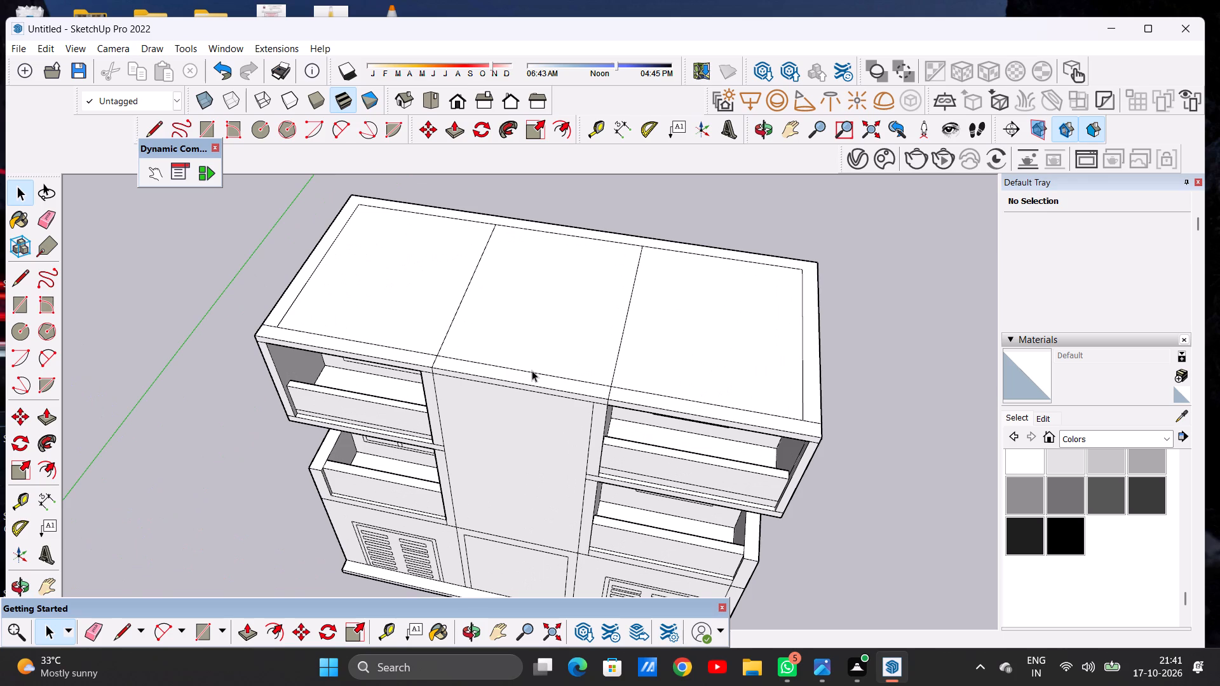
scroll(459, 363, down, 6)
scroll(531, 337, up, 4)
middle_drag(402, 376, 400, 375)
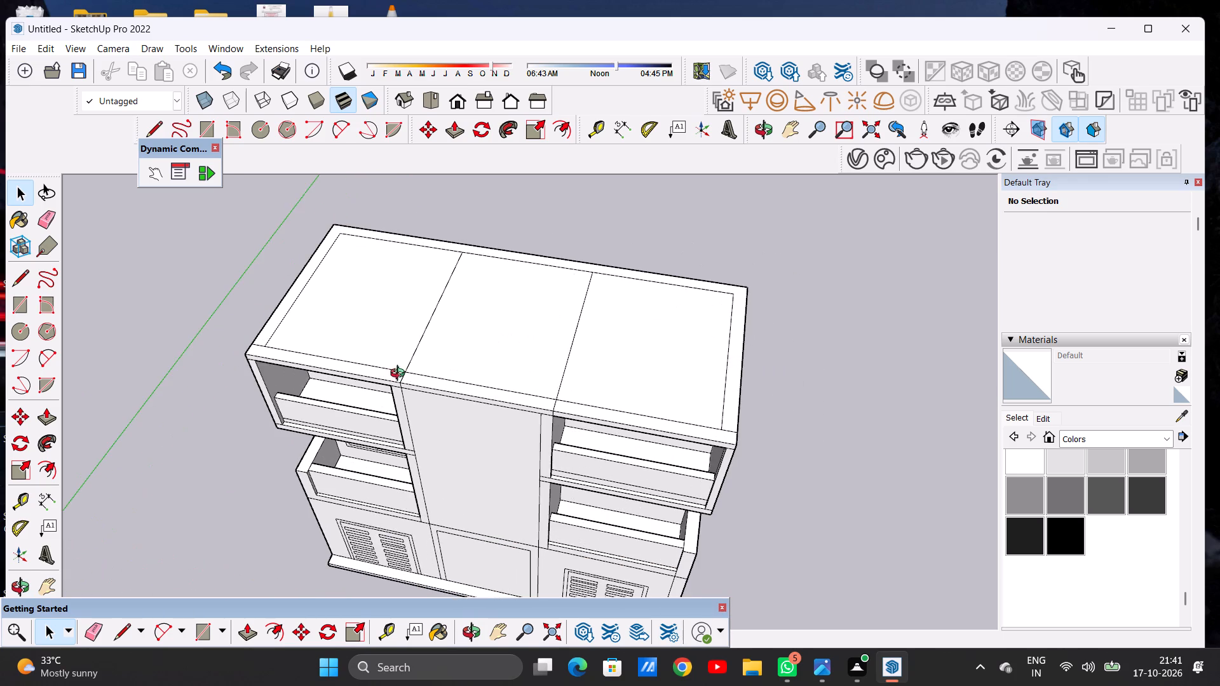
middle_drag(400, 375, 445, 422)
scroll(573, 382, down, 6)
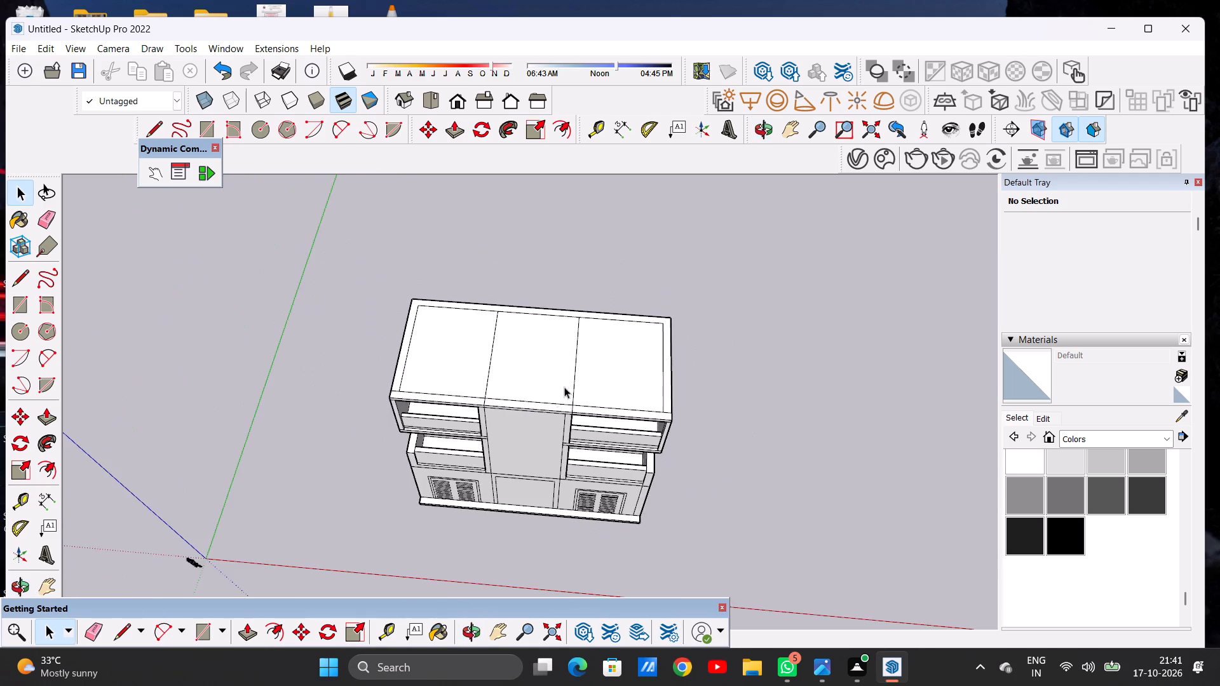
scroll(504, 410, up, 5)
middle_click(498, 408)
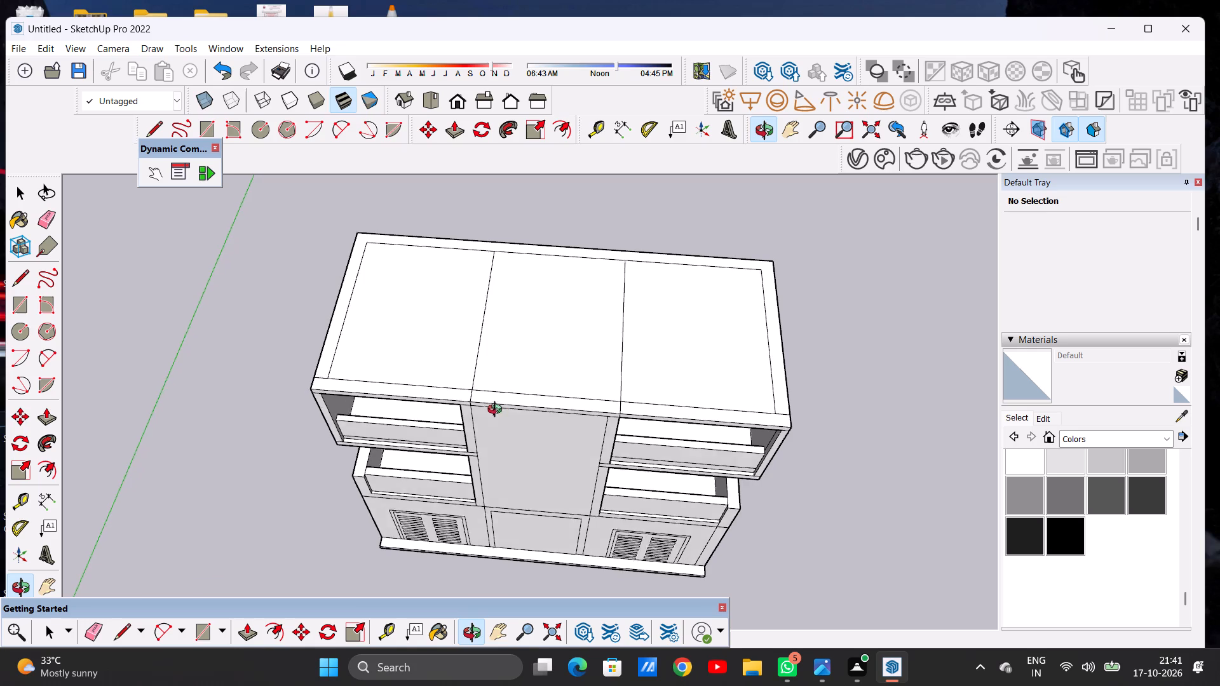
scroll(468, 368, down, 6)
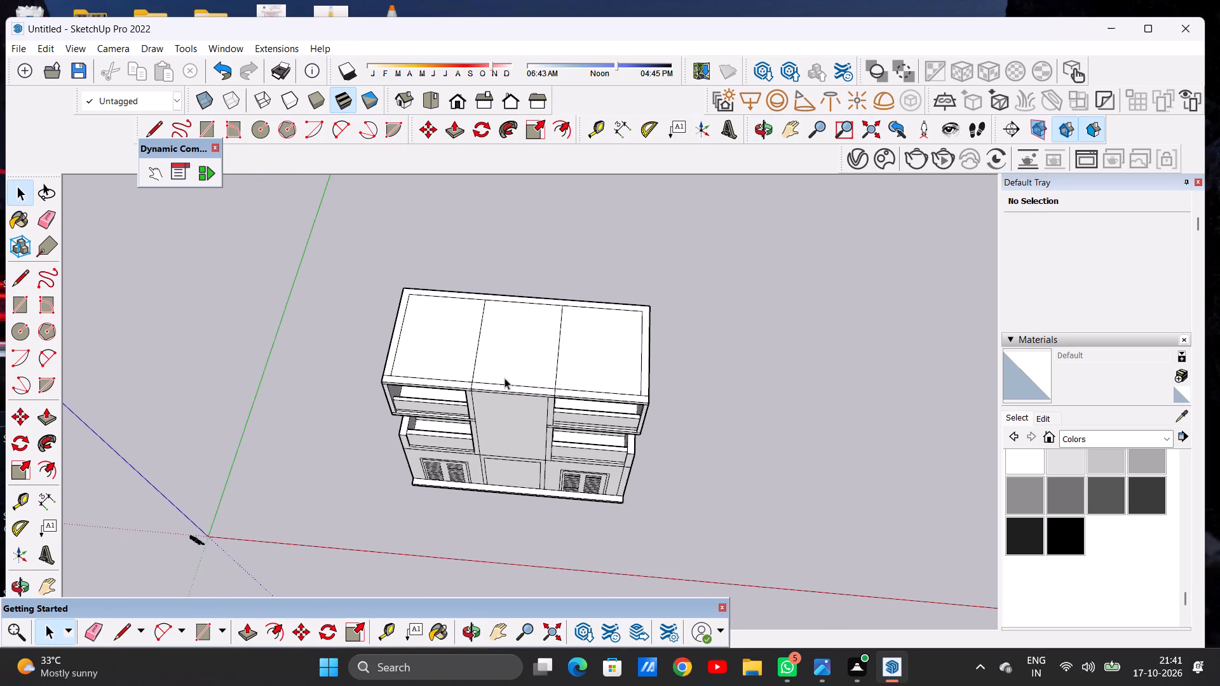
middle_drag(501, 376, 507, 278)
Push/Pull the roof's side and rear border face upward into walls about one storey high, excluding the front strip.
scroll(637, 354, up, 7)
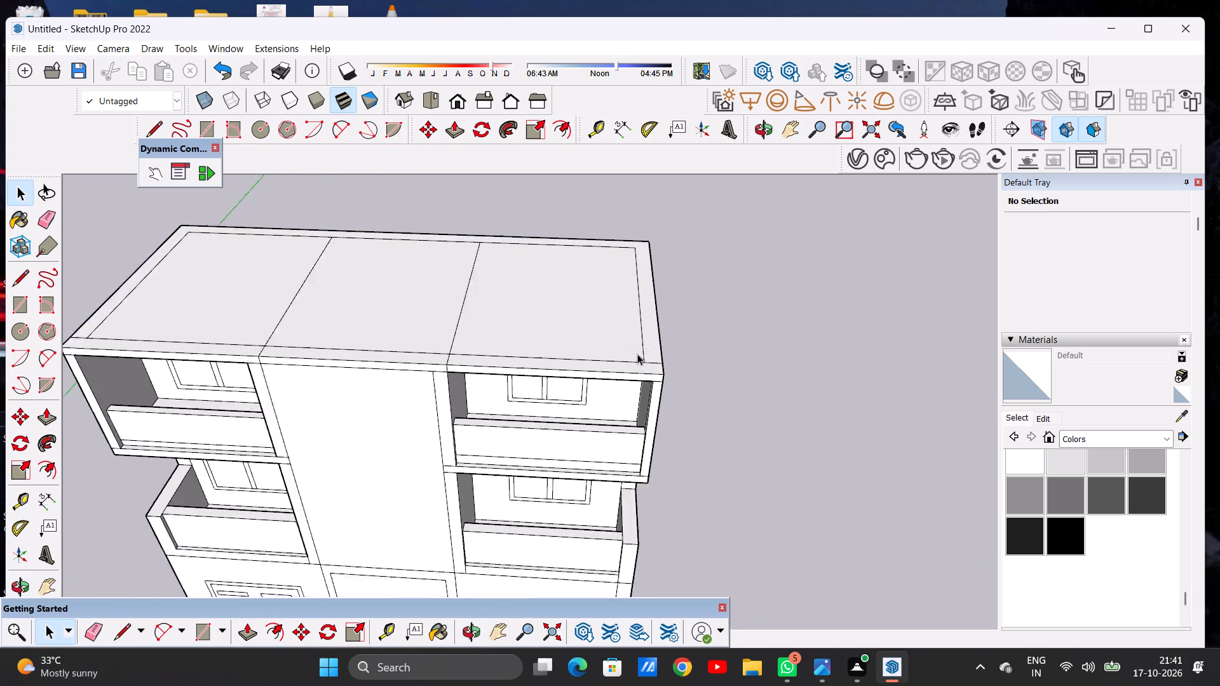
scroll(637, 354, up, 3)
key(p)
scroll(667, 351, up, 5)
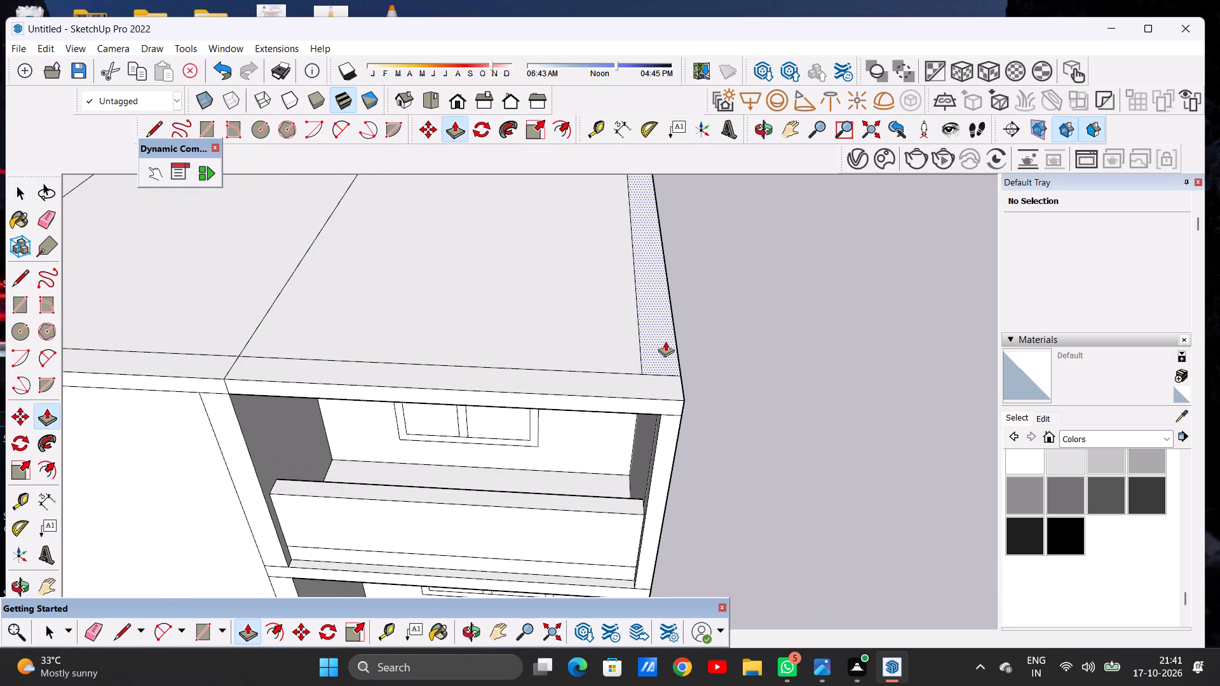
click(667, 341)
scroll(681, 307, down, 7)
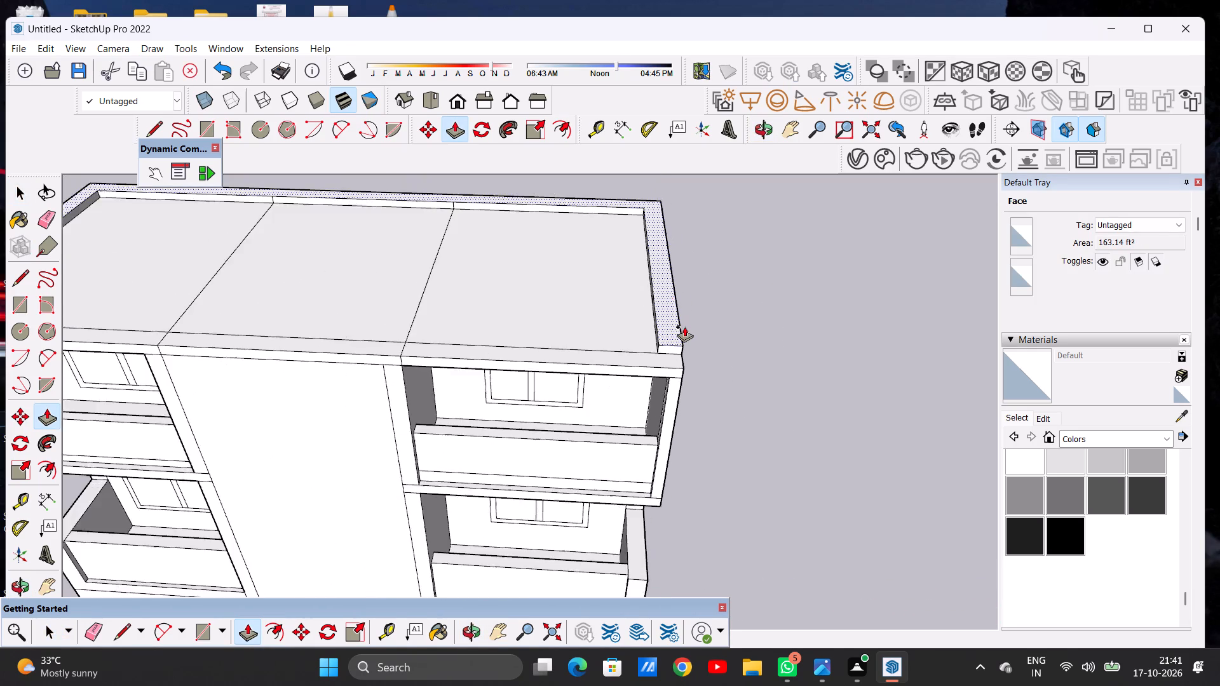
scroll(684, 326, down, 8)
middle_drag(688, 297, 690, 230)
scroll(690, 230, up, 1)
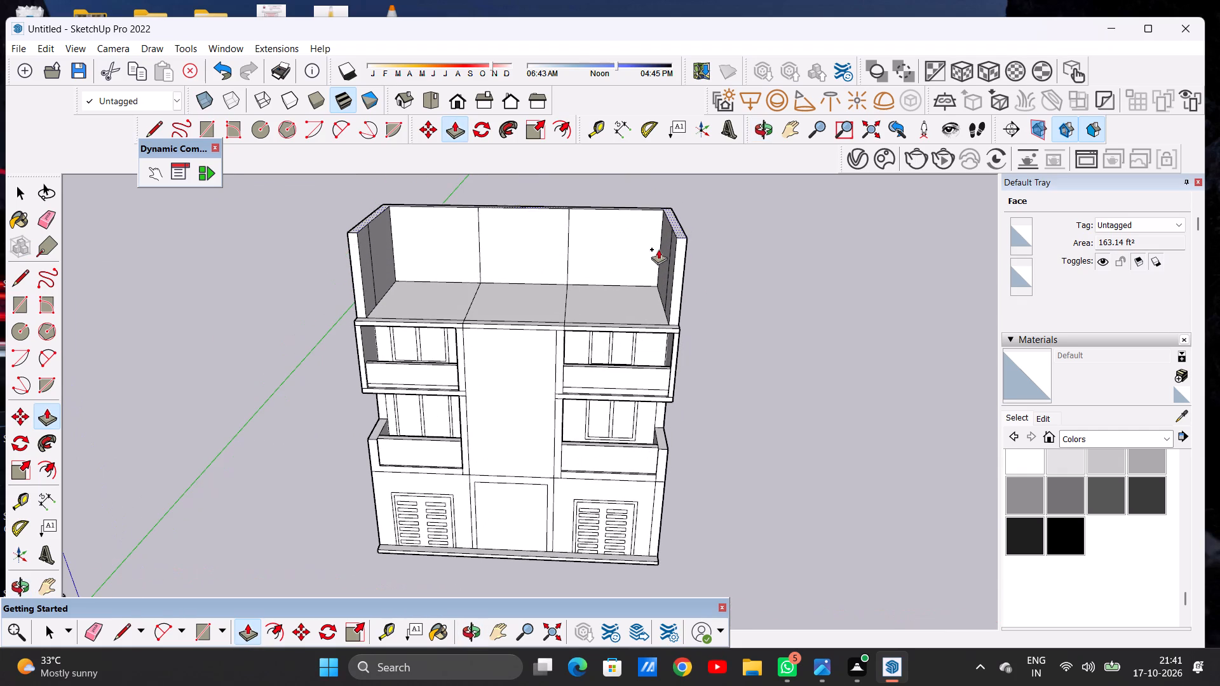
click(682, 244)
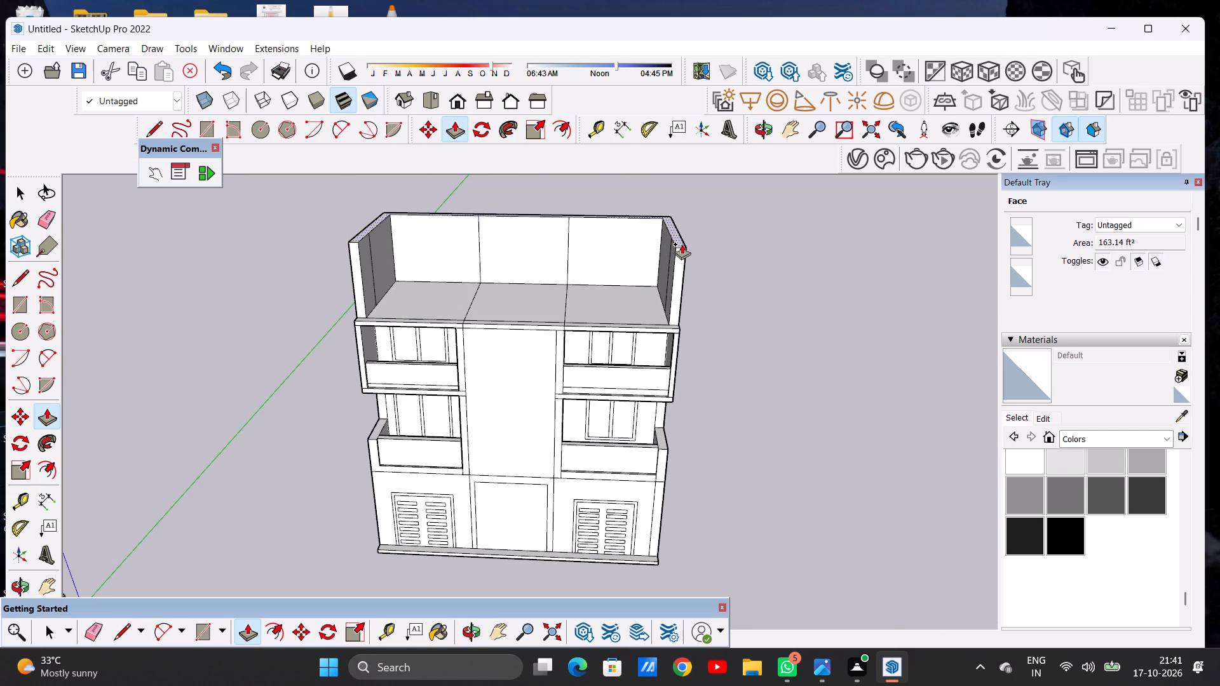
key(space)
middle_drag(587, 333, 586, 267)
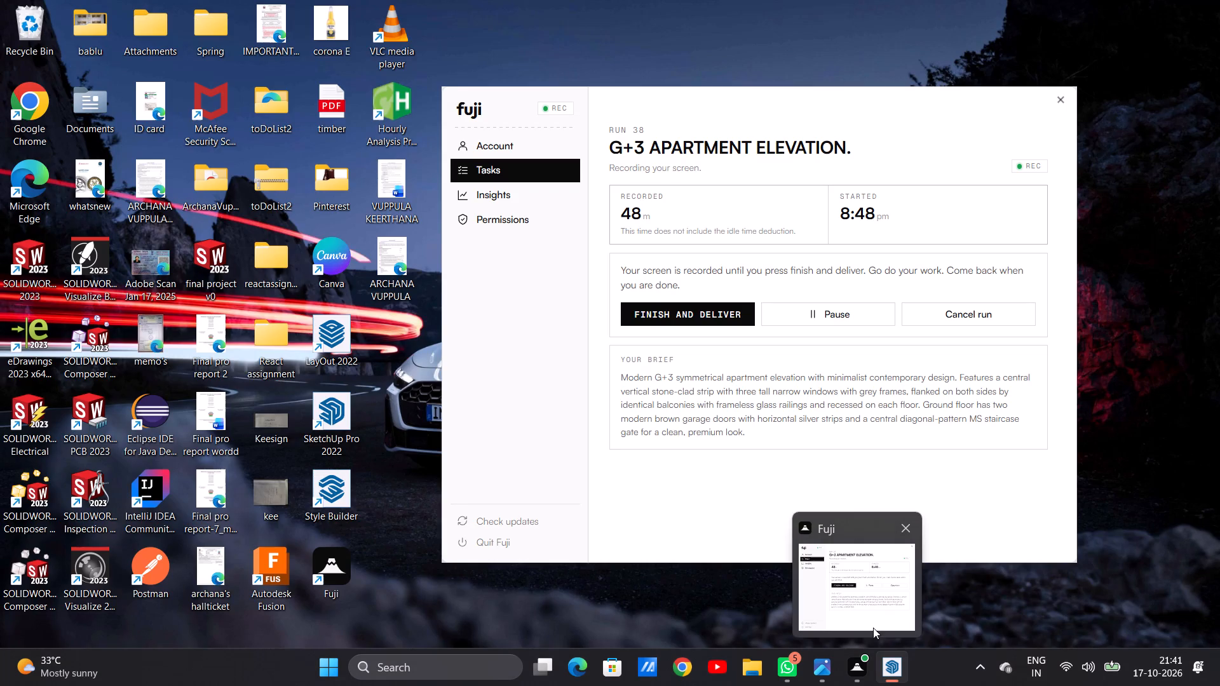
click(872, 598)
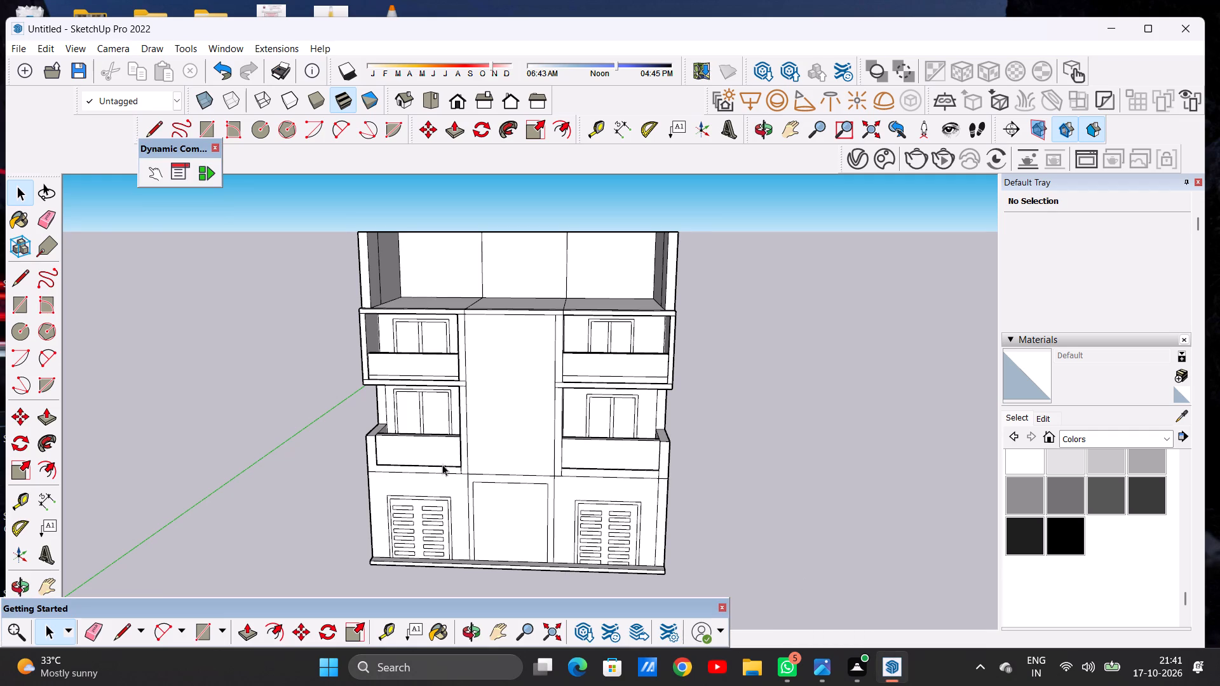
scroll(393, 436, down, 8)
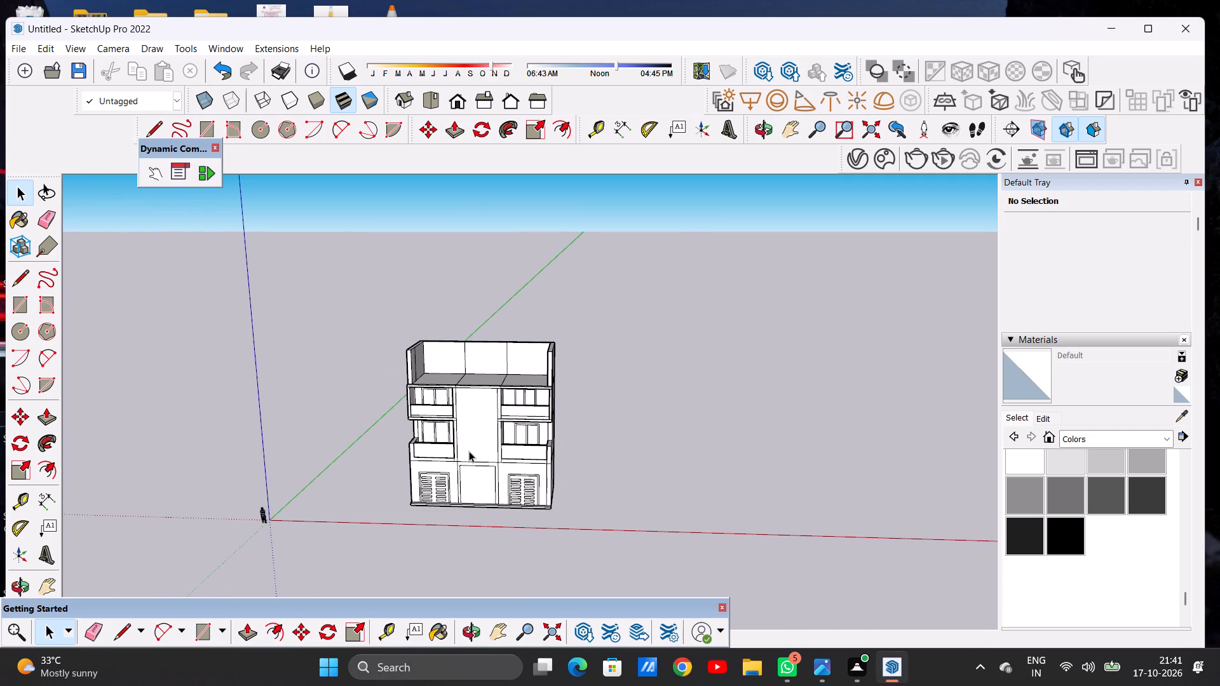
Push/Pull the left bay's rear wall panel forward to the vertical line on the left side wall, forming a solid room block.
scroll(468, 436, up, 4)
middle_drag(447, 380, 351, 448)
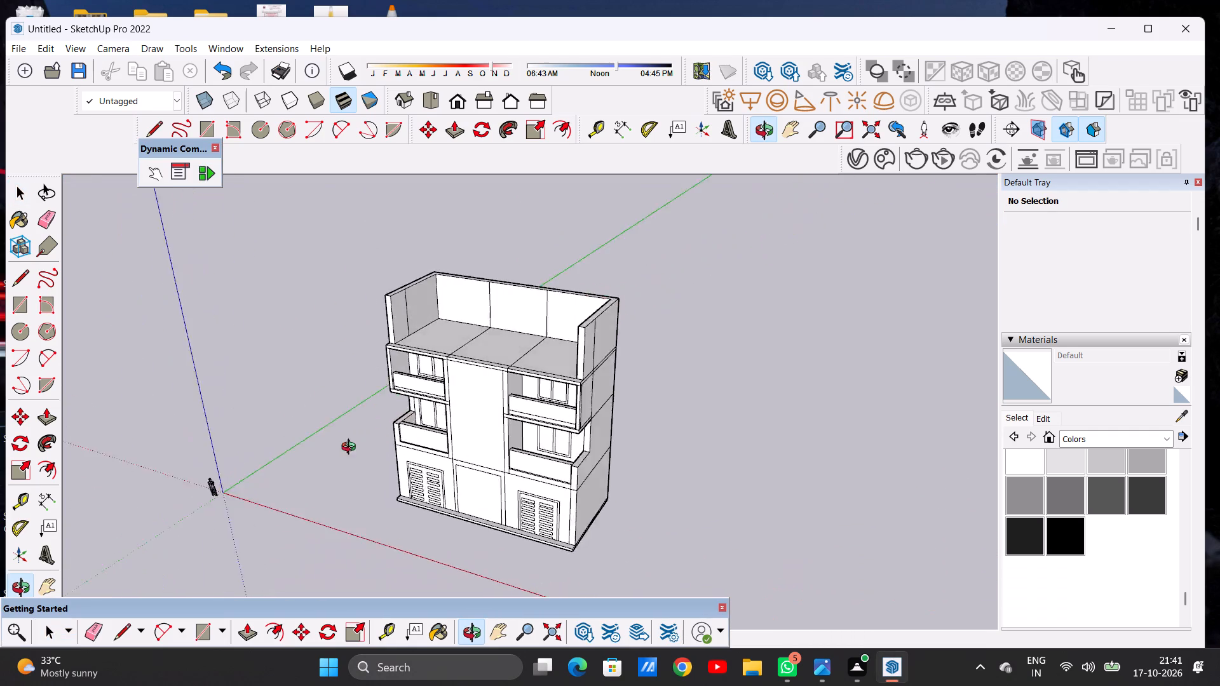
middle_drag(351, 448, 325, 477)
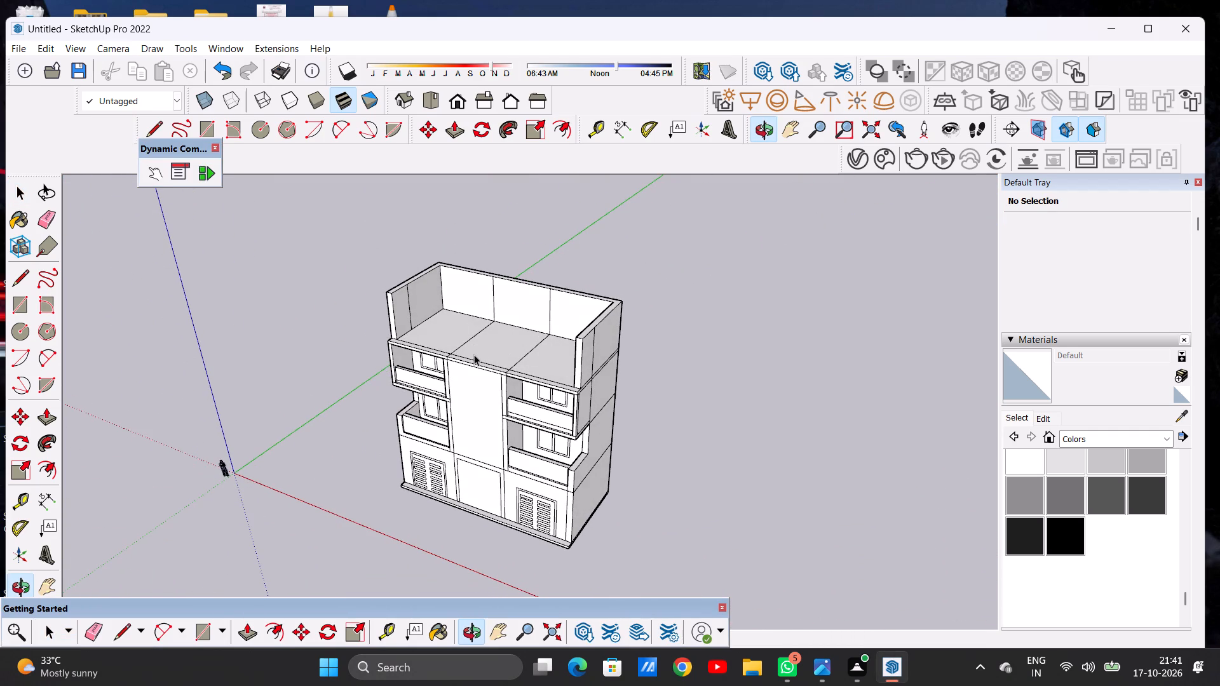
scroll(457, 278, up, 6)
middle_drag(457, 321, 443, 370)
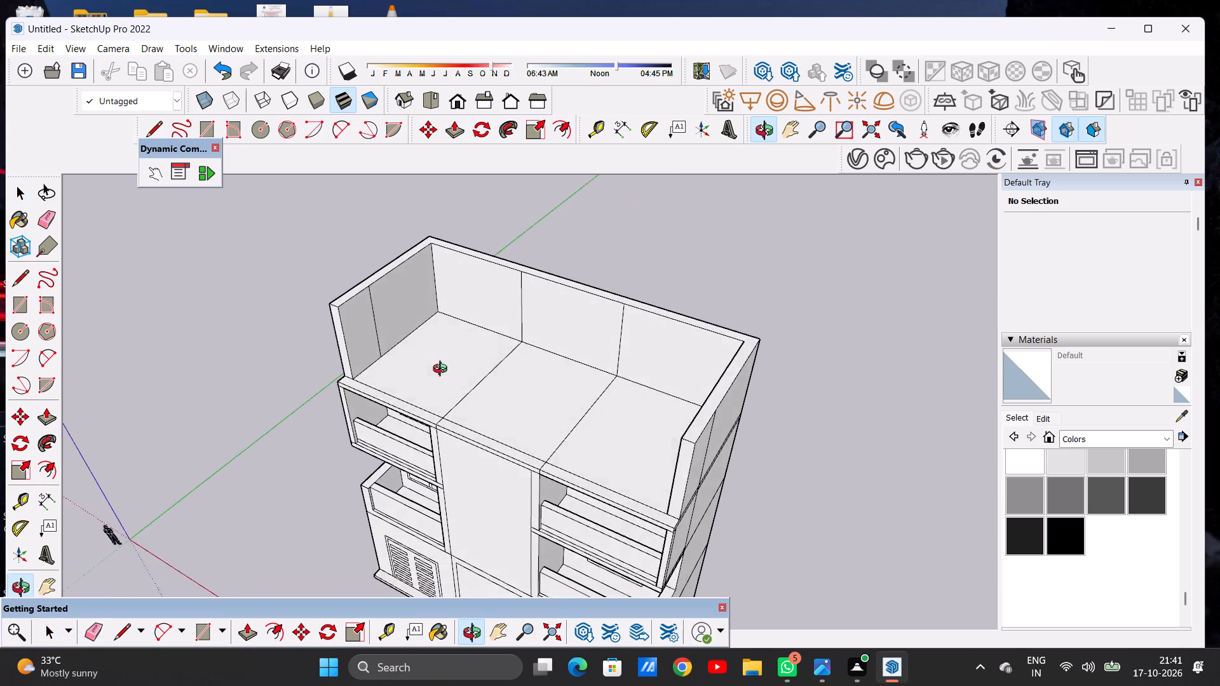
middle_drag(443, 370, 447, 407)
middle_drag(373, 366, 499, 304)
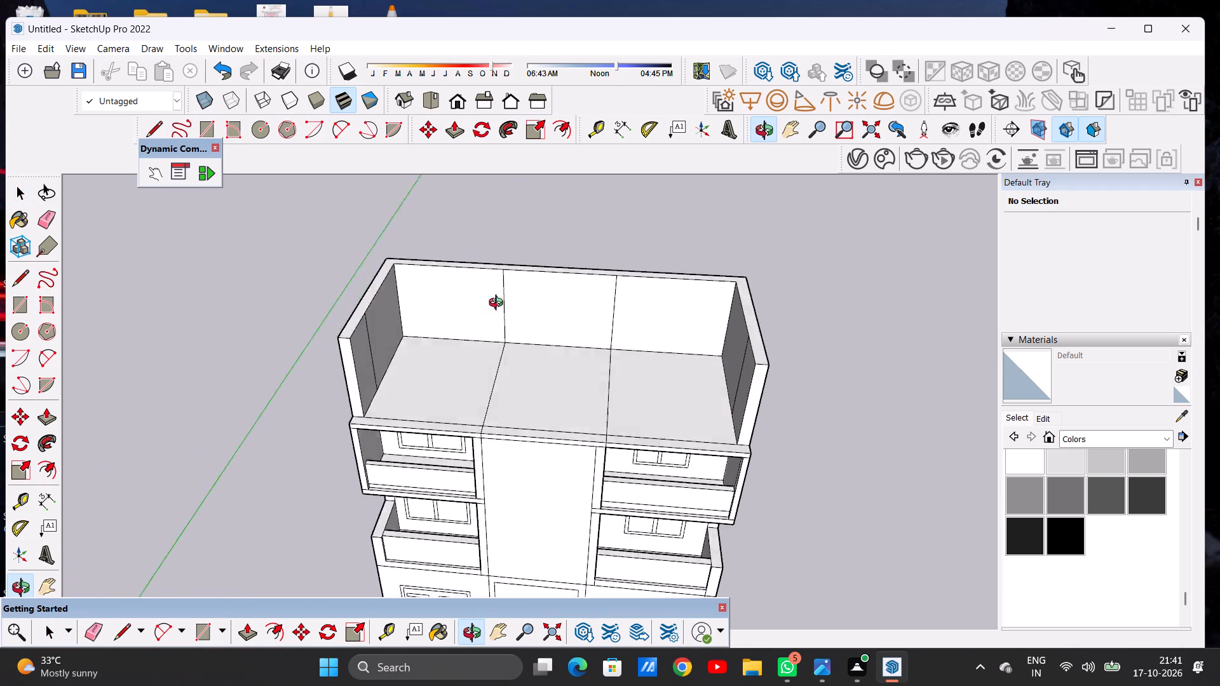
middle_drag(499, 304, 547, 290)
middle_drag(547, 290, 492, 393)
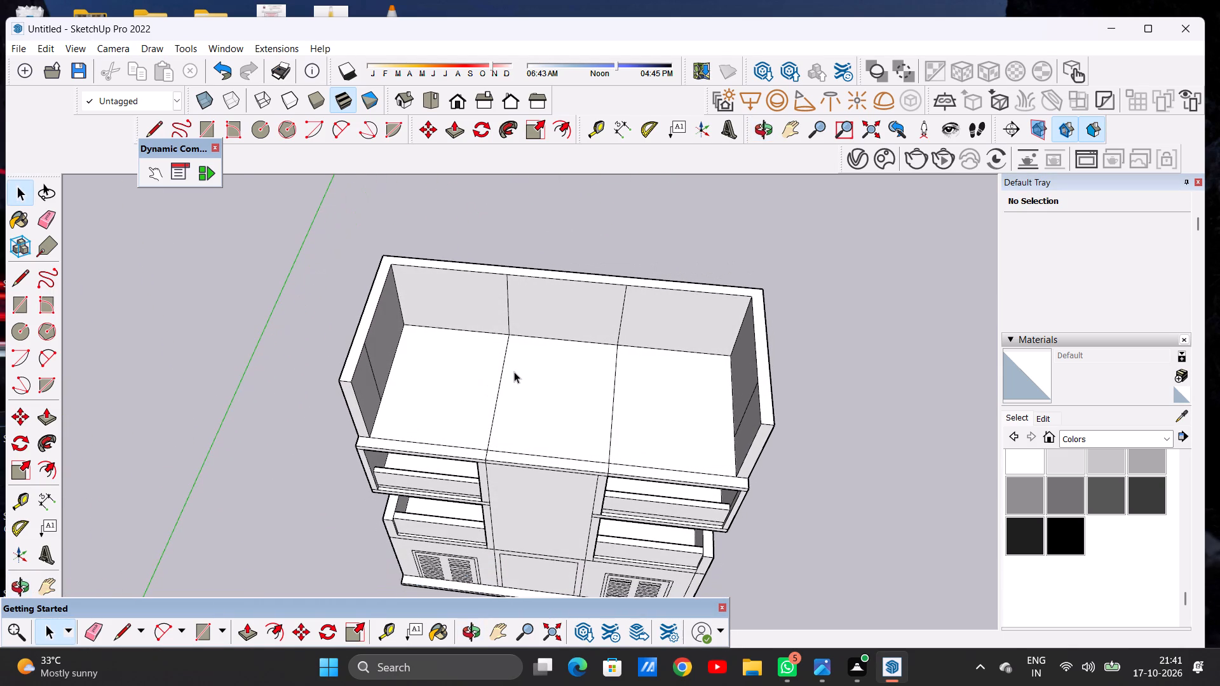
key(p)
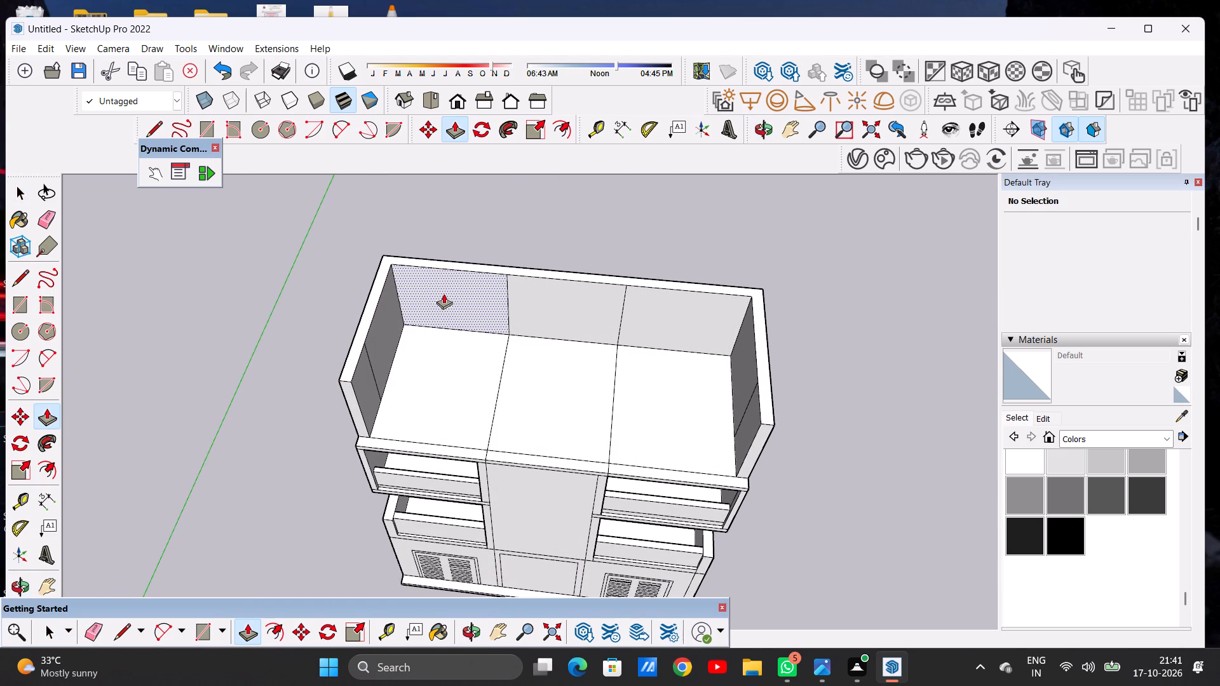
click(445, 282)
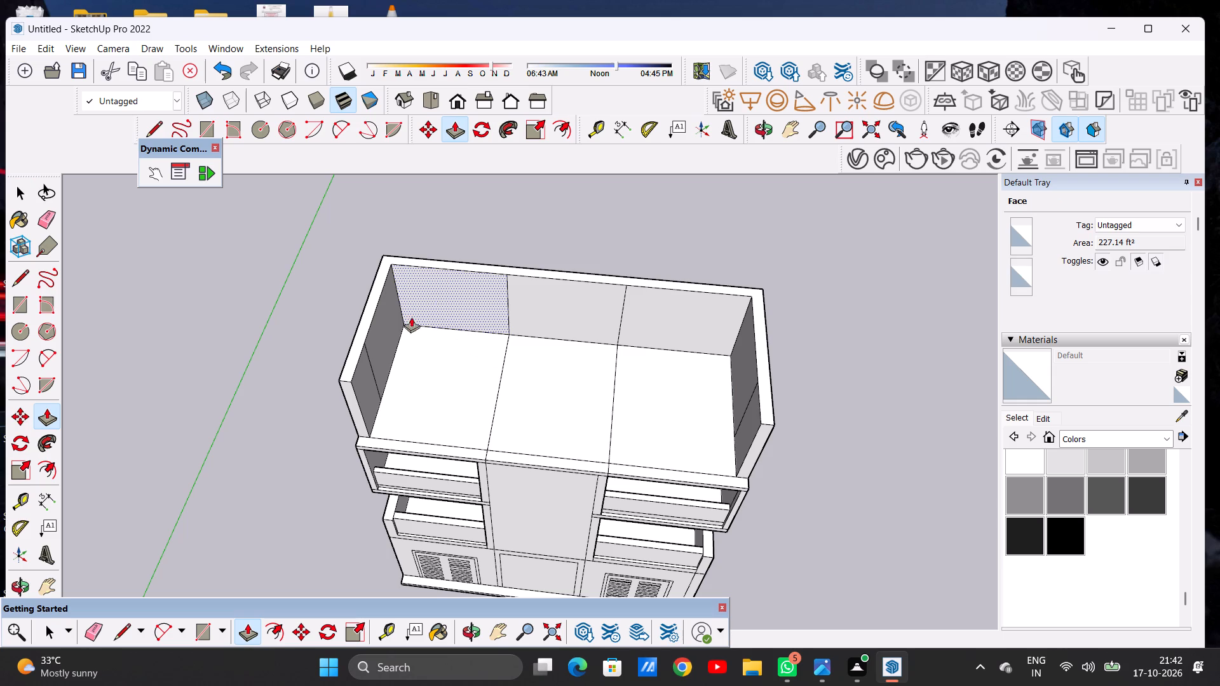
click(368, 344)
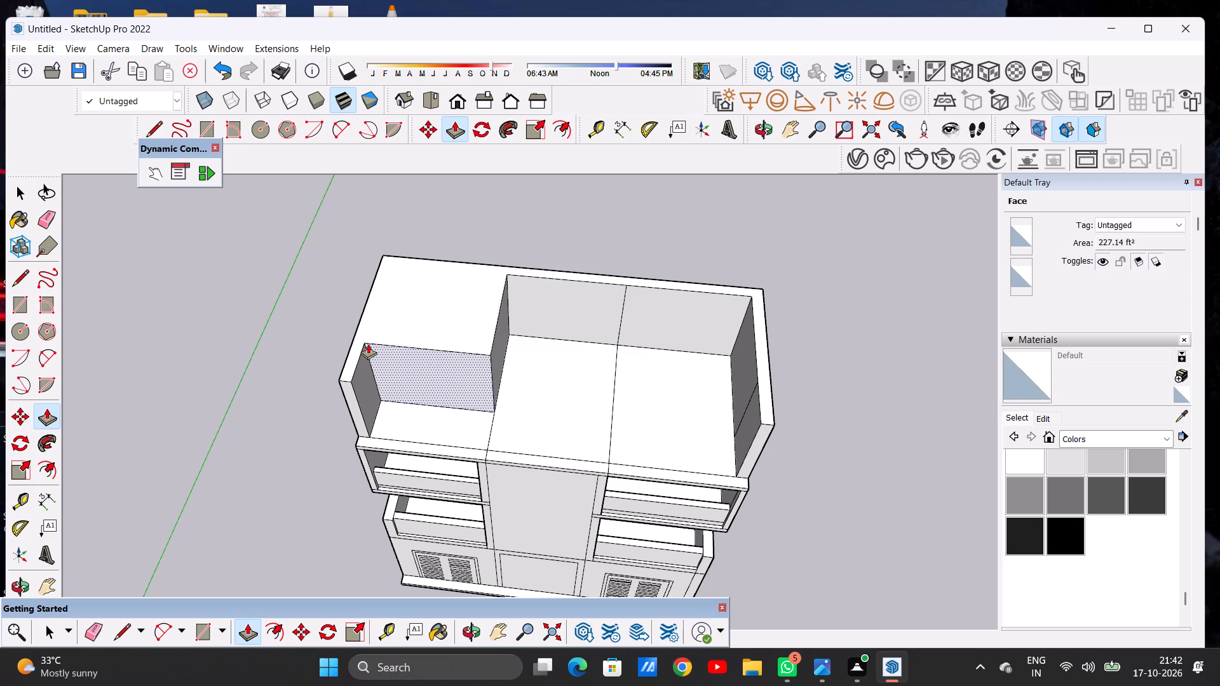
Push/Pull the right bay's rear wall panel forward until it aligns with the front of the left room block.
scroll(438, 337, down, 2)
scroll(443, 337, up, 1)
scroll(448, 337, down, 4)
middle_drag(468, 361, 445, 271)
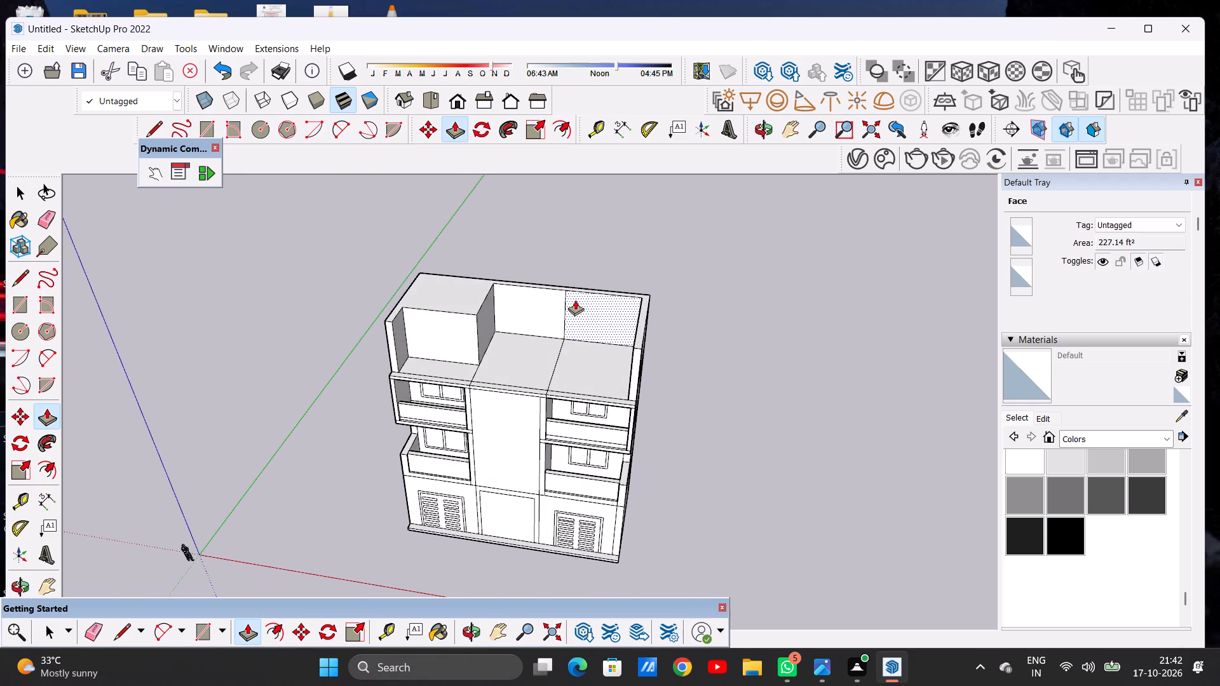
scroll(591, 310, up, 3)
click(580, 306)
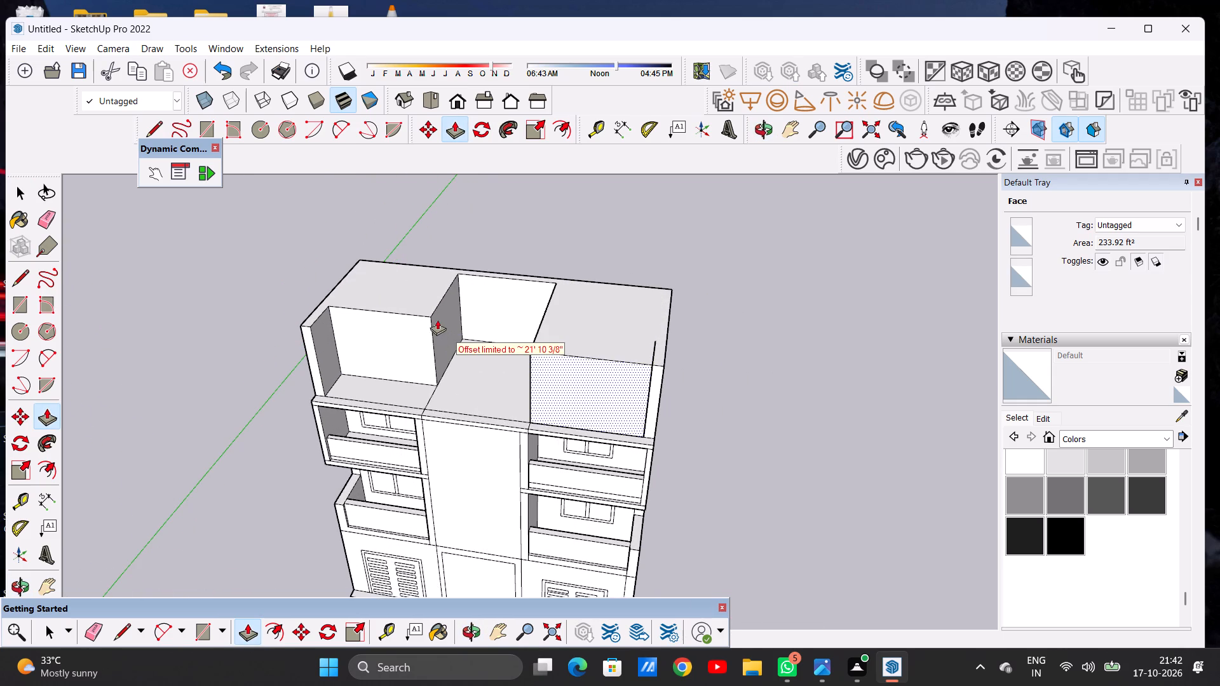
click(434, 316)
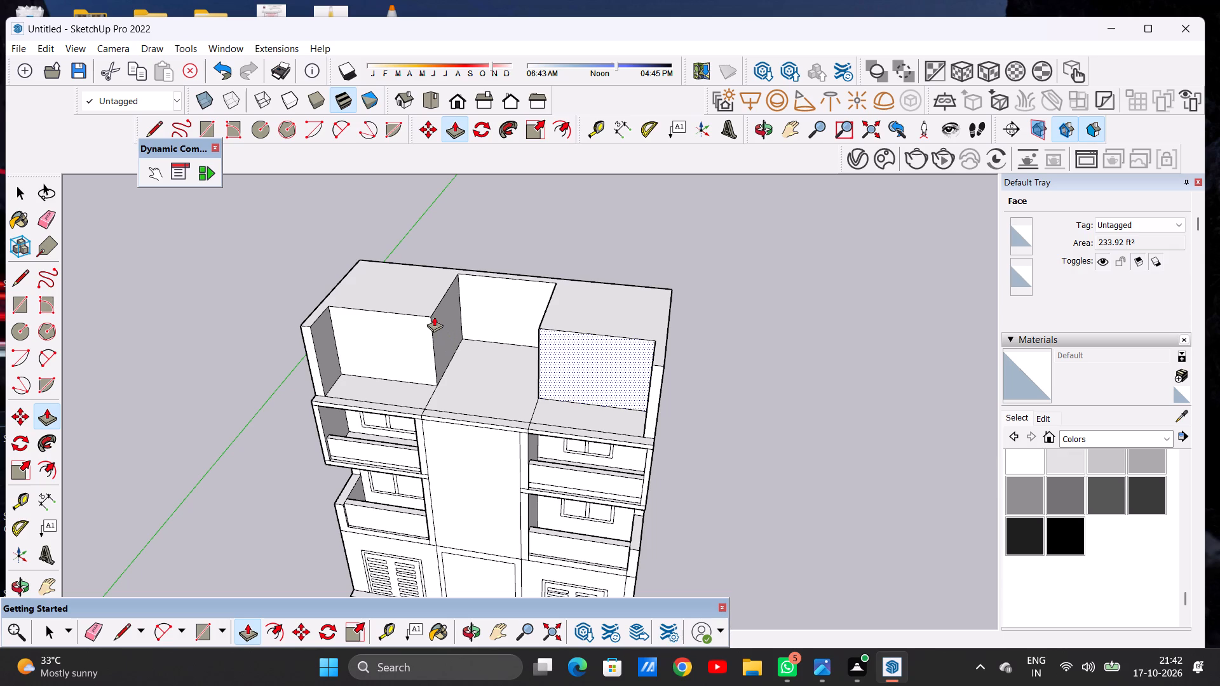
Push/Pull the central bay's roof face upward, level with the tops of the two side blocks.
click(502, 381)
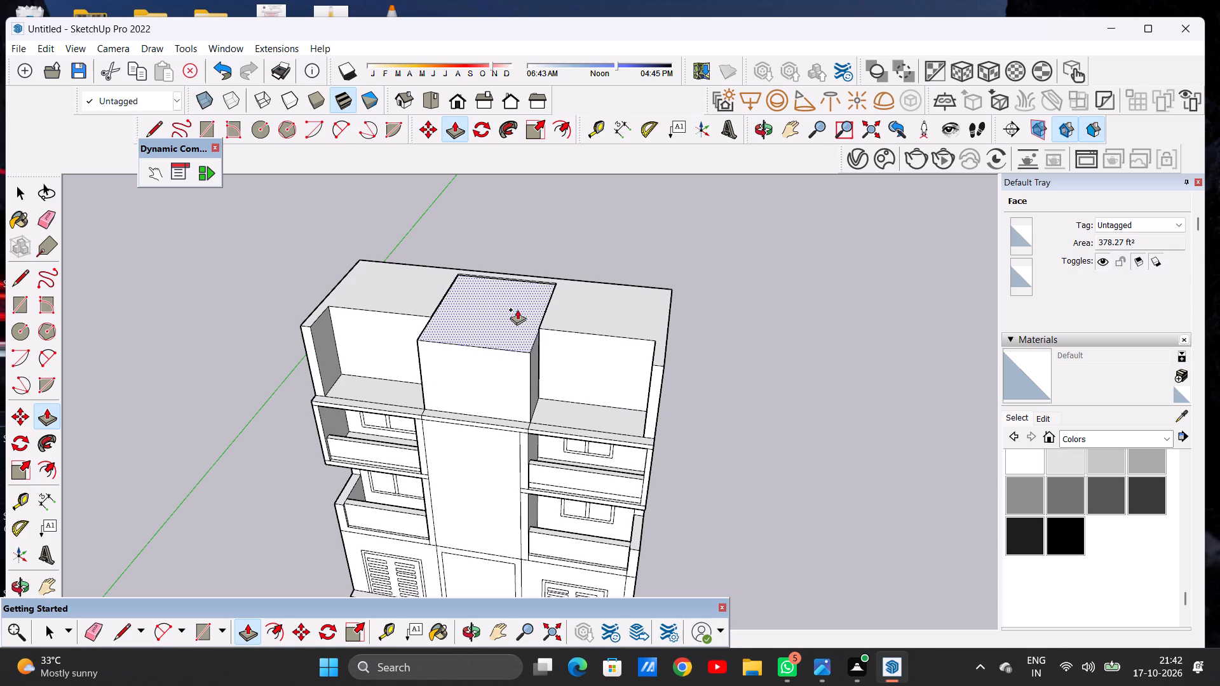
click(543, 330)
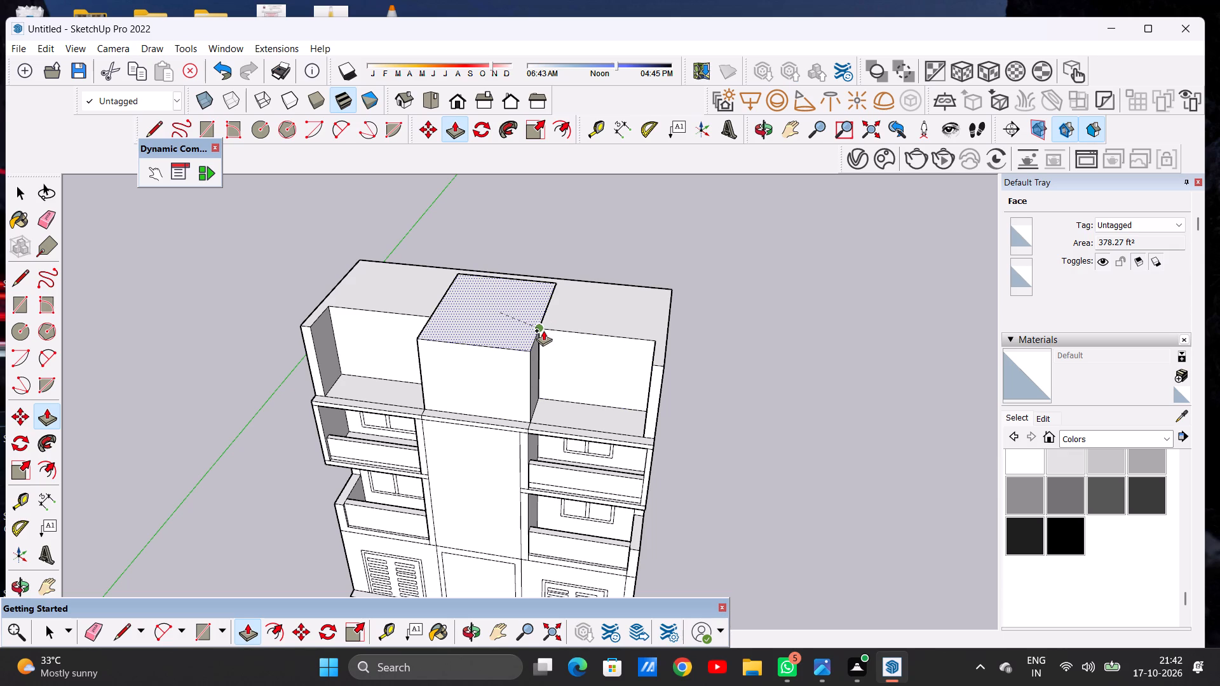
key(space)
Examine the top floor's three blocks from above and from the front.
scroll(525, 361, down, 5)
scroll(501, 299, up, 11)
middle_drag(451, 304, 459, 337)
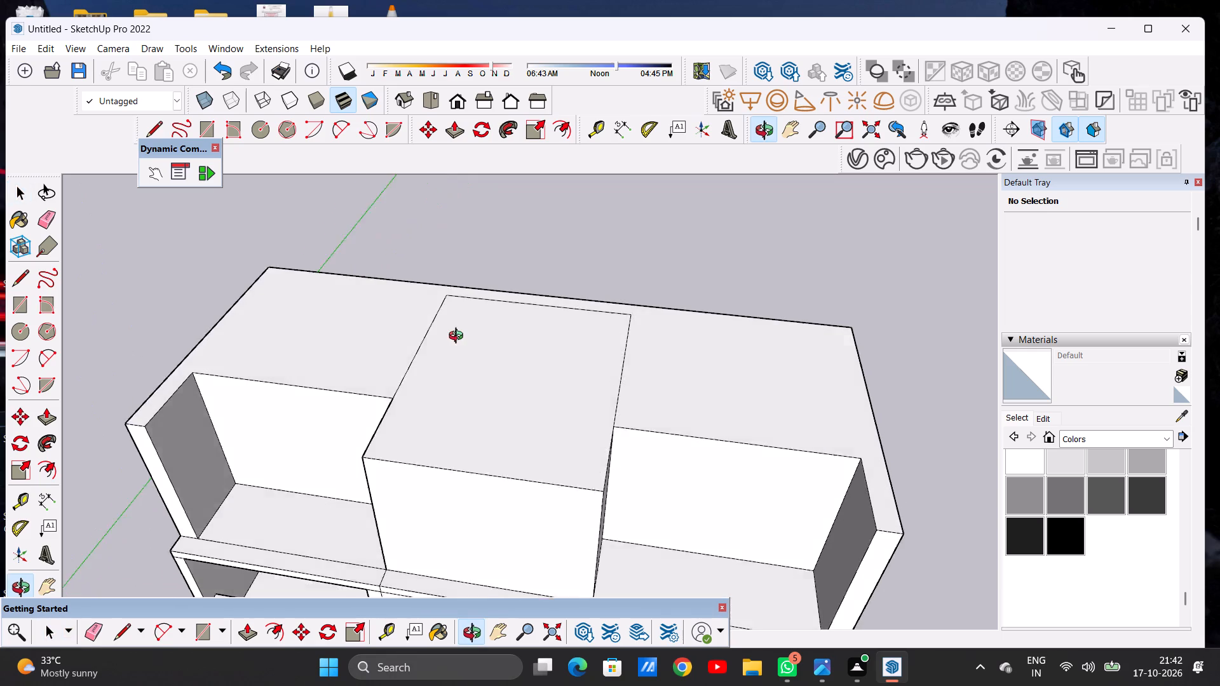
middle_drag(459, 337, 496, 391)
scroll(498, 321, down, 14)
middle_drag(492, 378, 510, 240)
scroll(450, 328, up, 6)
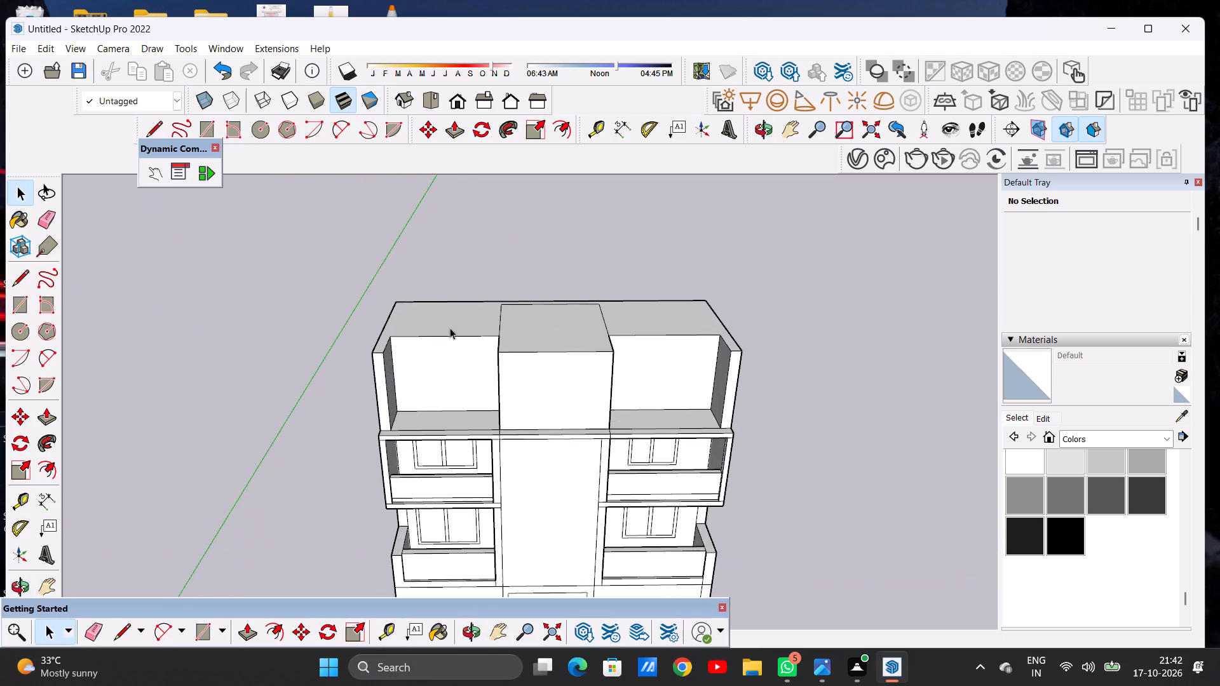
middle_drag(467, 369, 470, 335)
scroll(468, 347, up, 2)
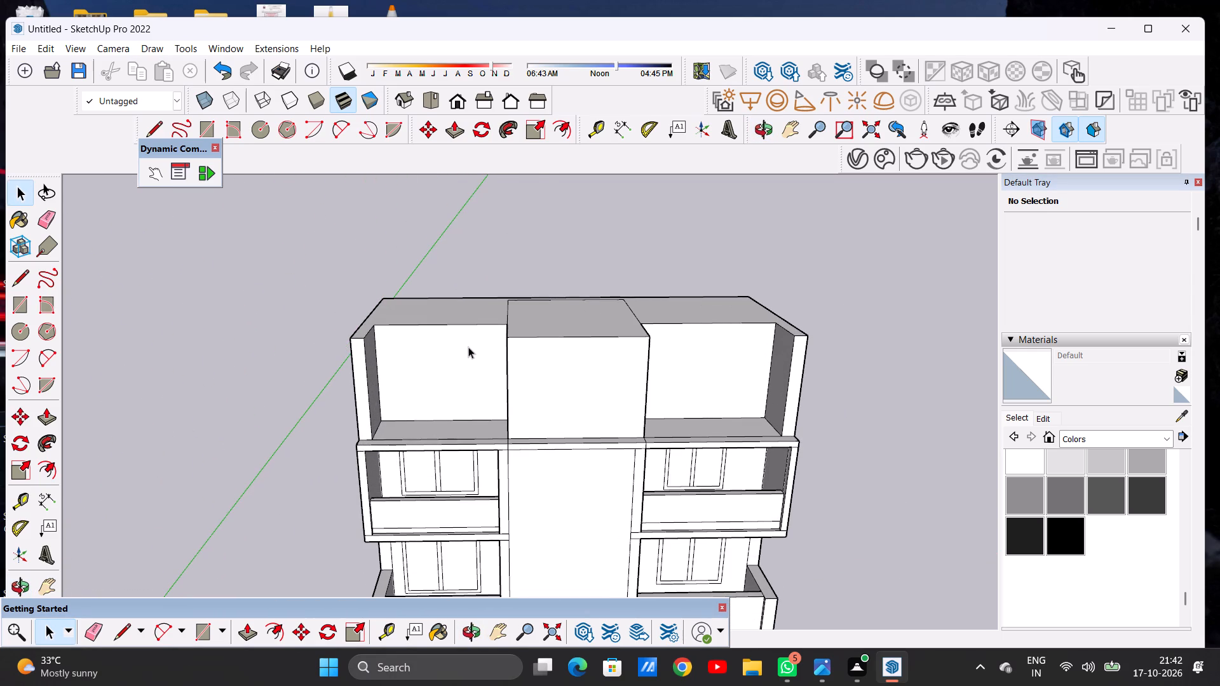
scroll(422, 349, down, 3)
Draw a line across the top of the left side wall, from the block's front corner to the outer edge.
middle_drag(414, 309, 411, 335)
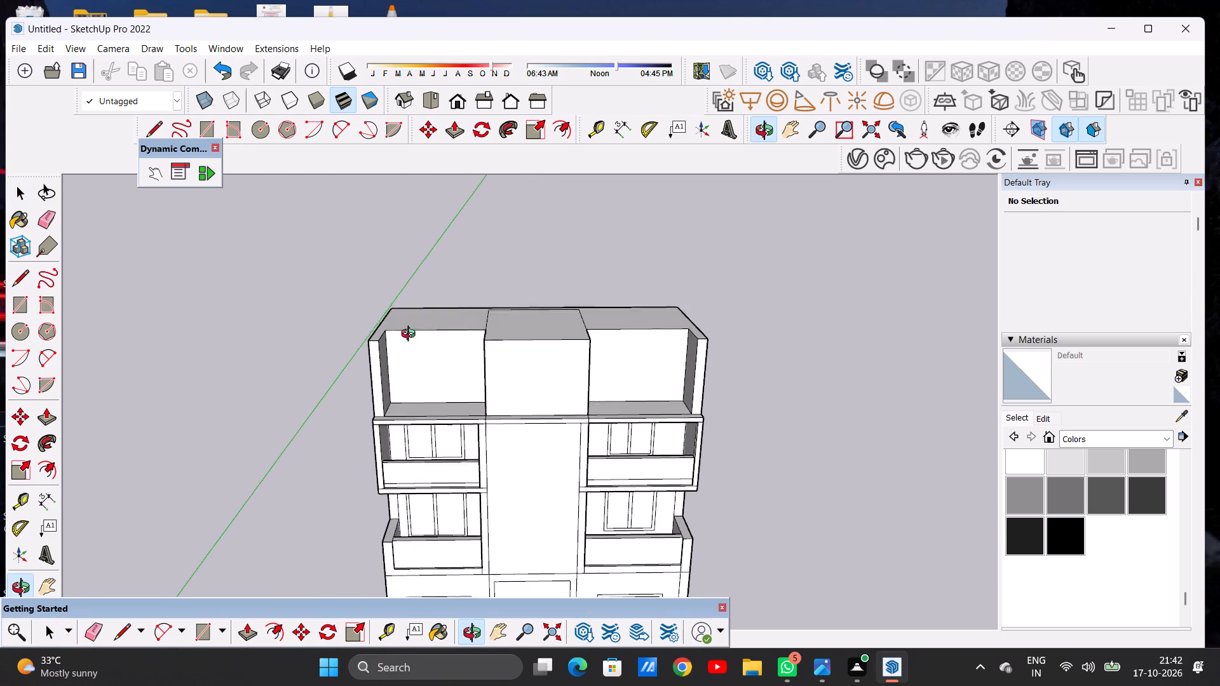
middle_drag(411, 335, 428, 461)
scroll(380, 386, up, 11)
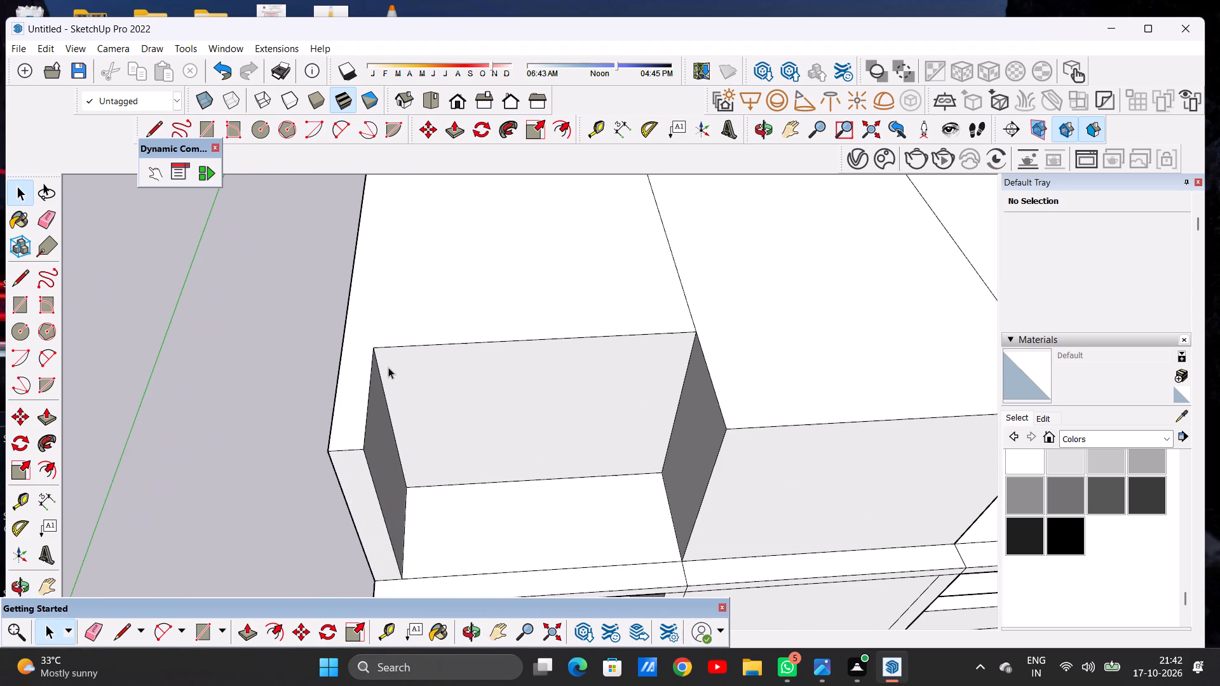
key(l)
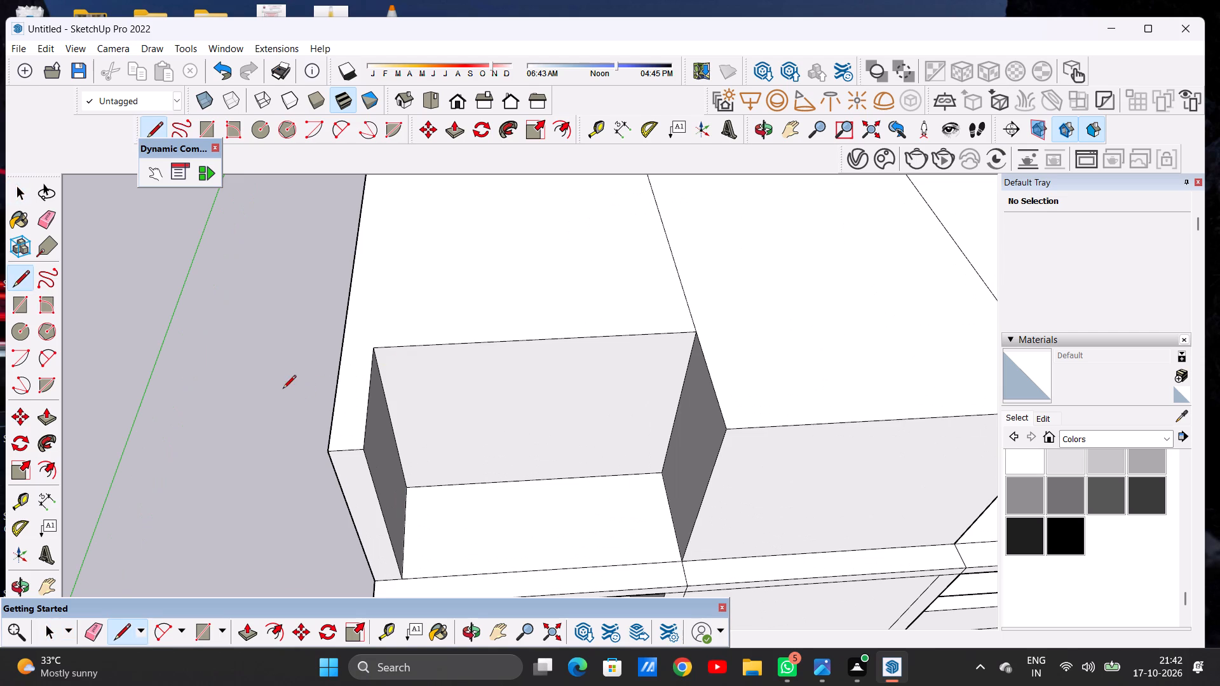
scroll(275, 367, up, 3)
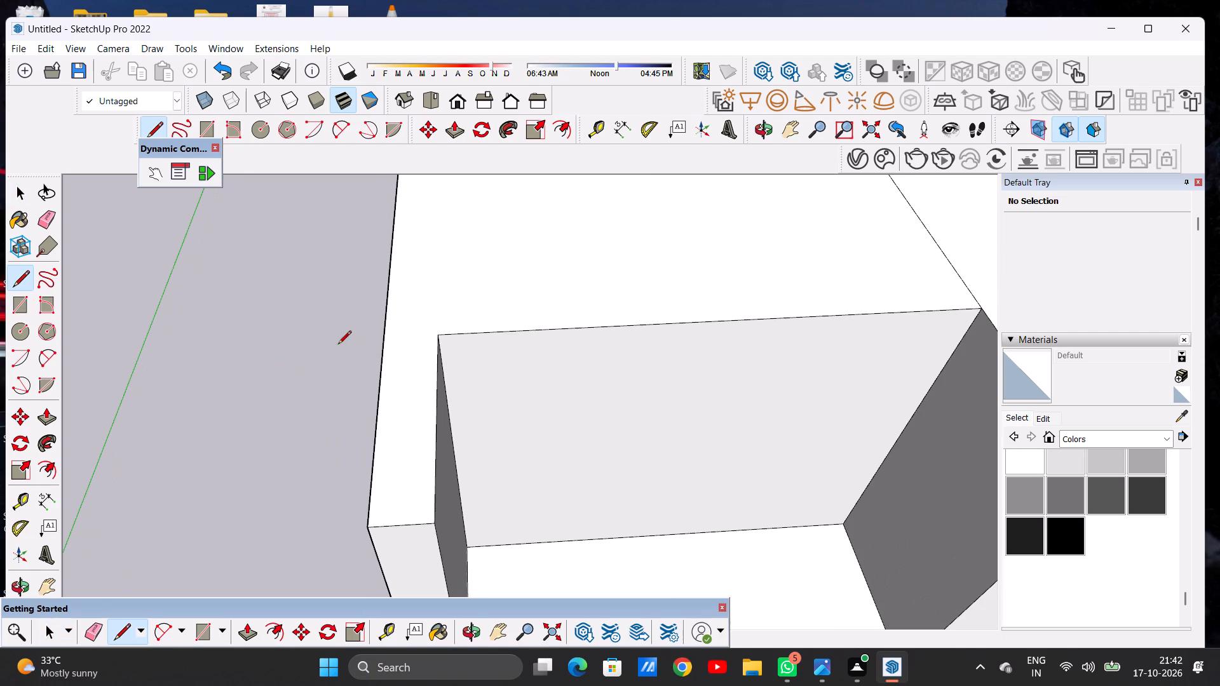
click(437, 337)
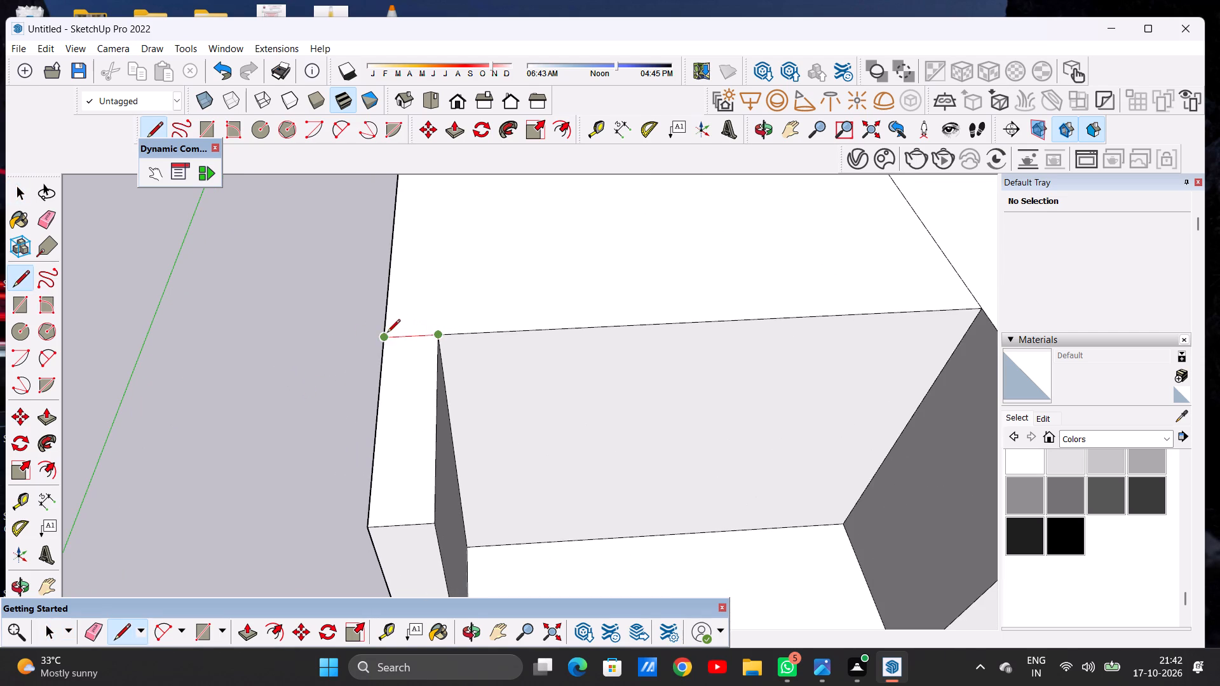
click(385, 339)
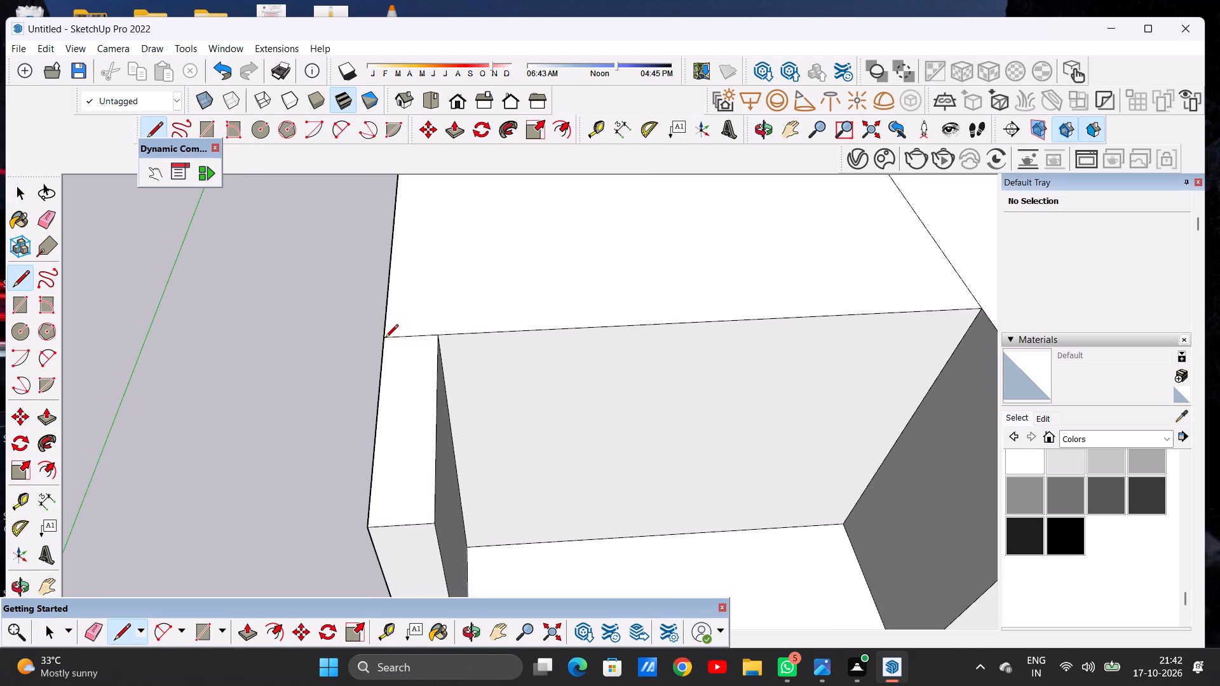
key(space)
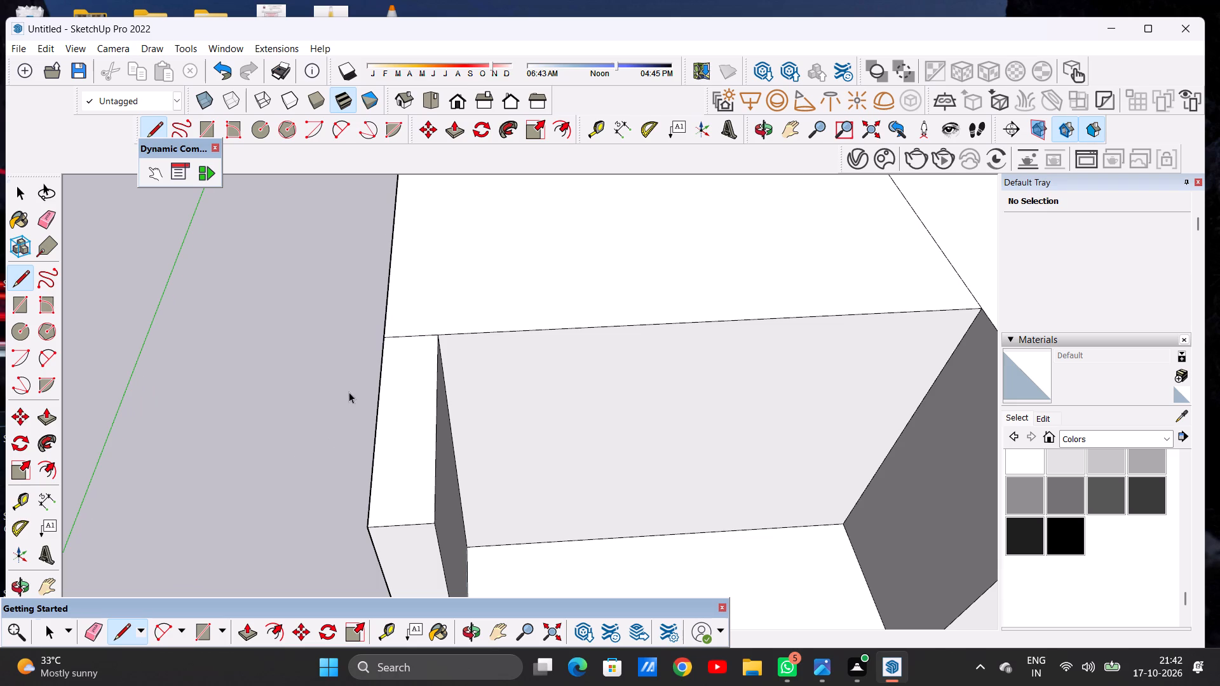
Push/Pull the top of the left side wall's front portion down to a low parapet beside the open terrace.
scroll(351, 390, down, 5)
scroll(383, 403, up, 1)
scroll(385, 403, down, 12)
middle_drag(445, 419, 439, 336)
scroll(451, 377, up, 1)
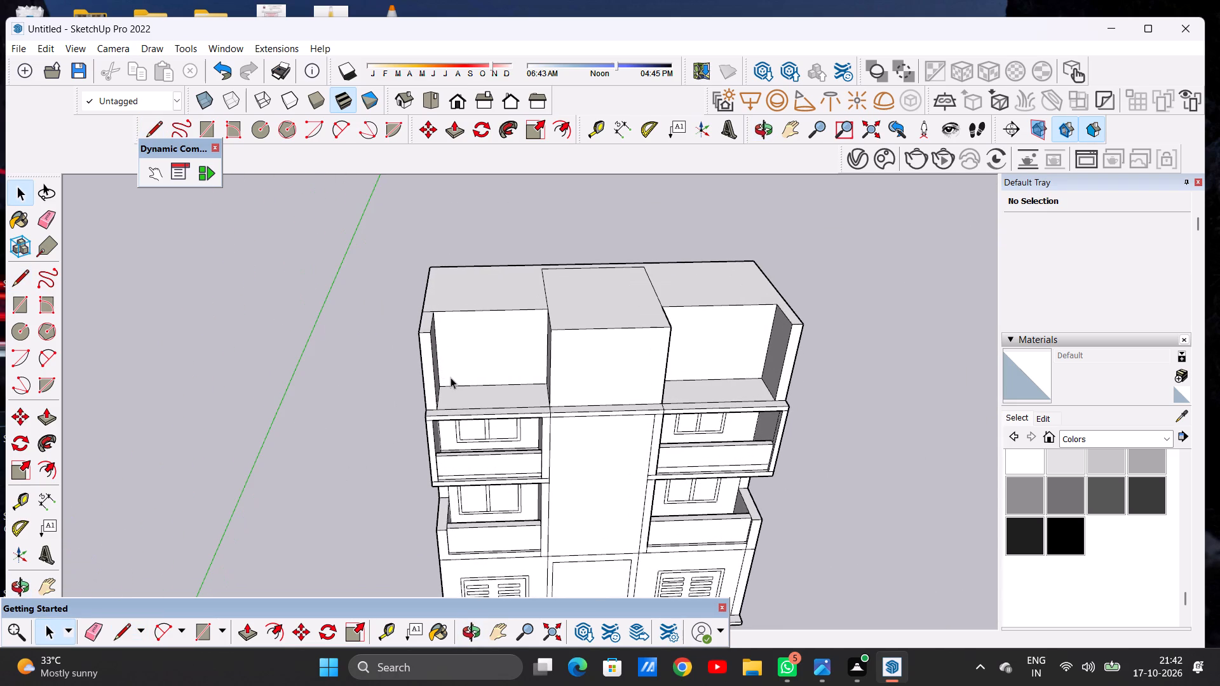
middle_drag(461, 365, 378, 360)
scroll(393, 328, up, 5)
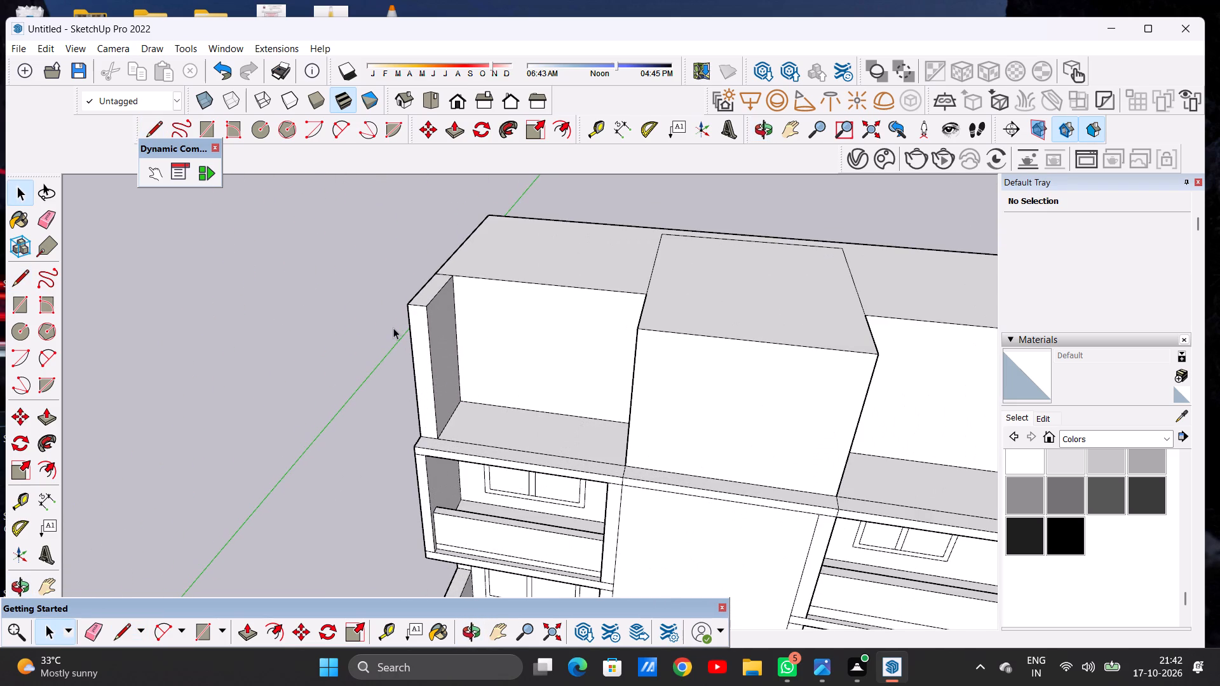
key(p)
scroll(428, 286, up, 4)
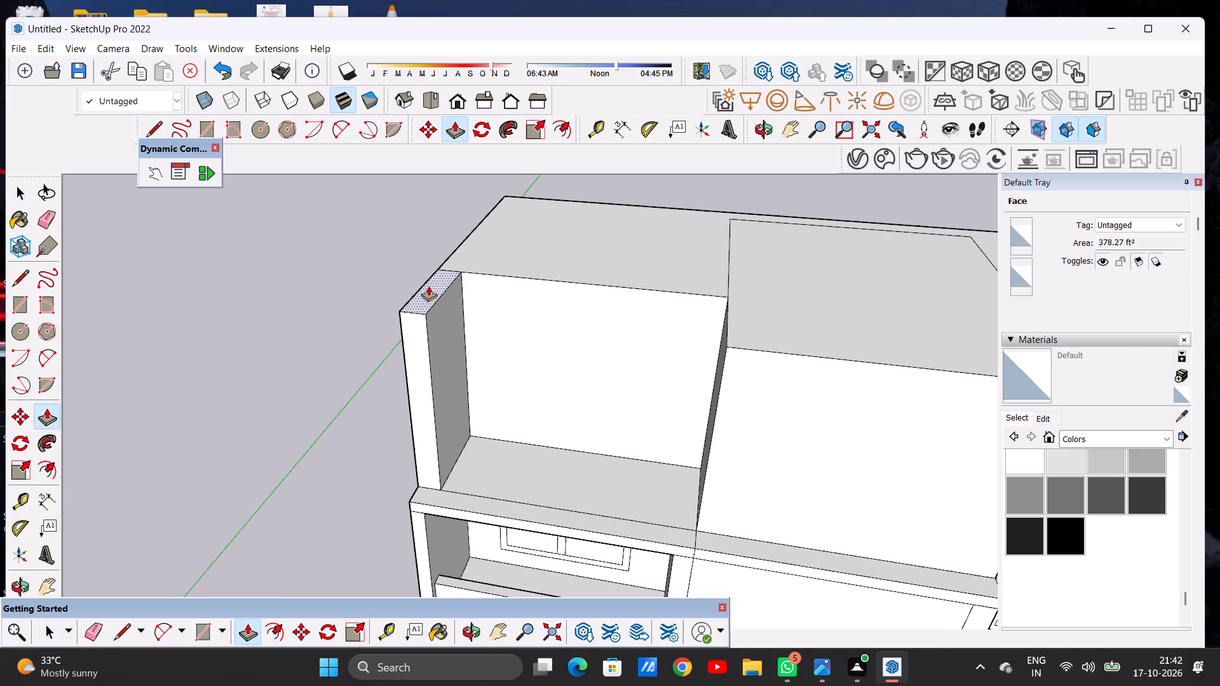
click(427, 293)
scroll(431, 353, down, 9)
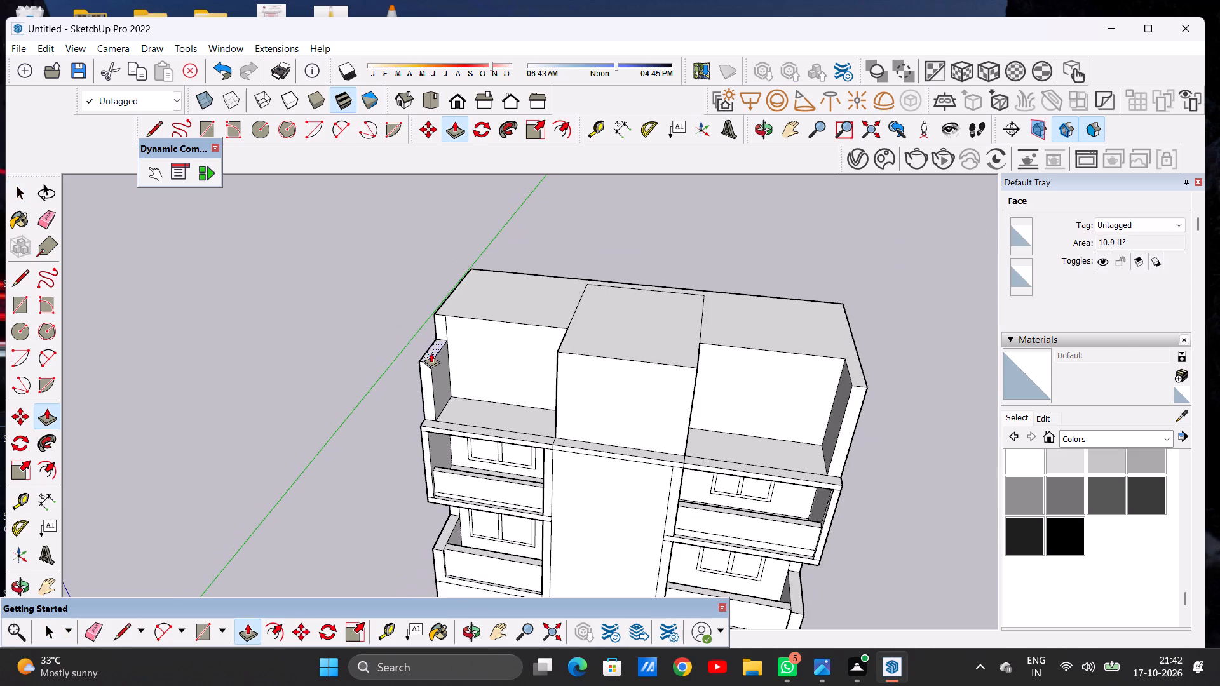
click(427, 384)
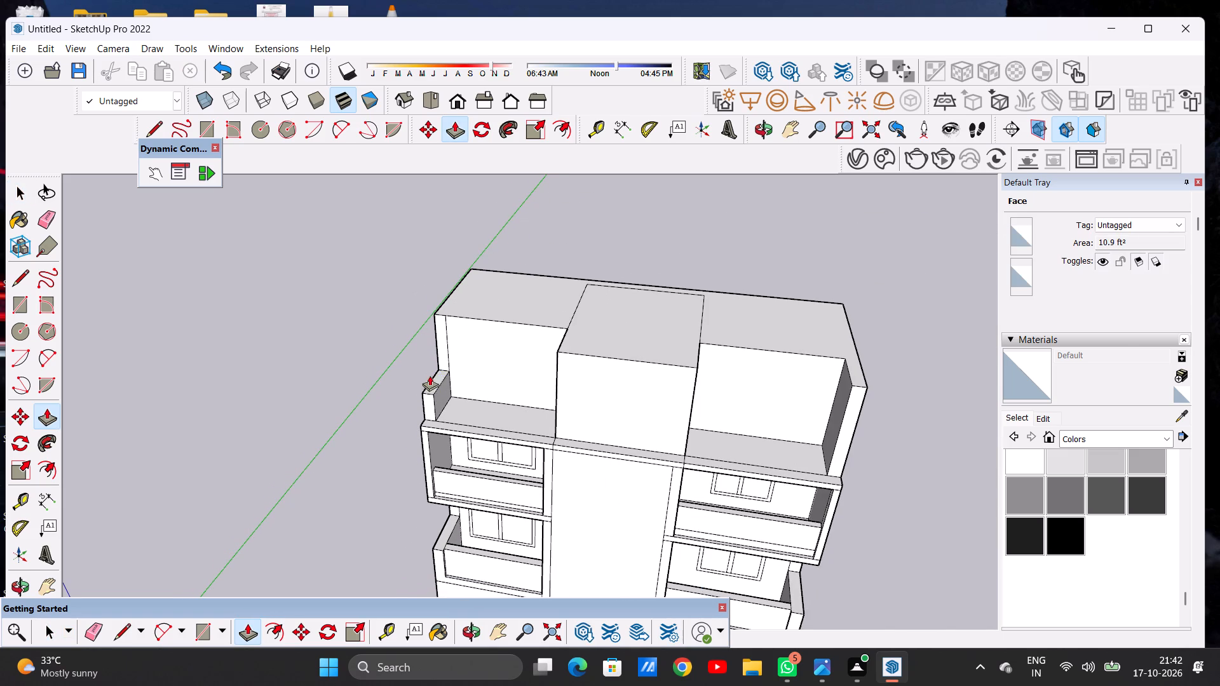
Push/Pull the left parapet's inner face slightly toward the terrace to thicken it.
scroll(441, 388, up, 9)
scroll(440, 388, down, 1)
scroll(440, 388, up, 7)
click(438, 391)
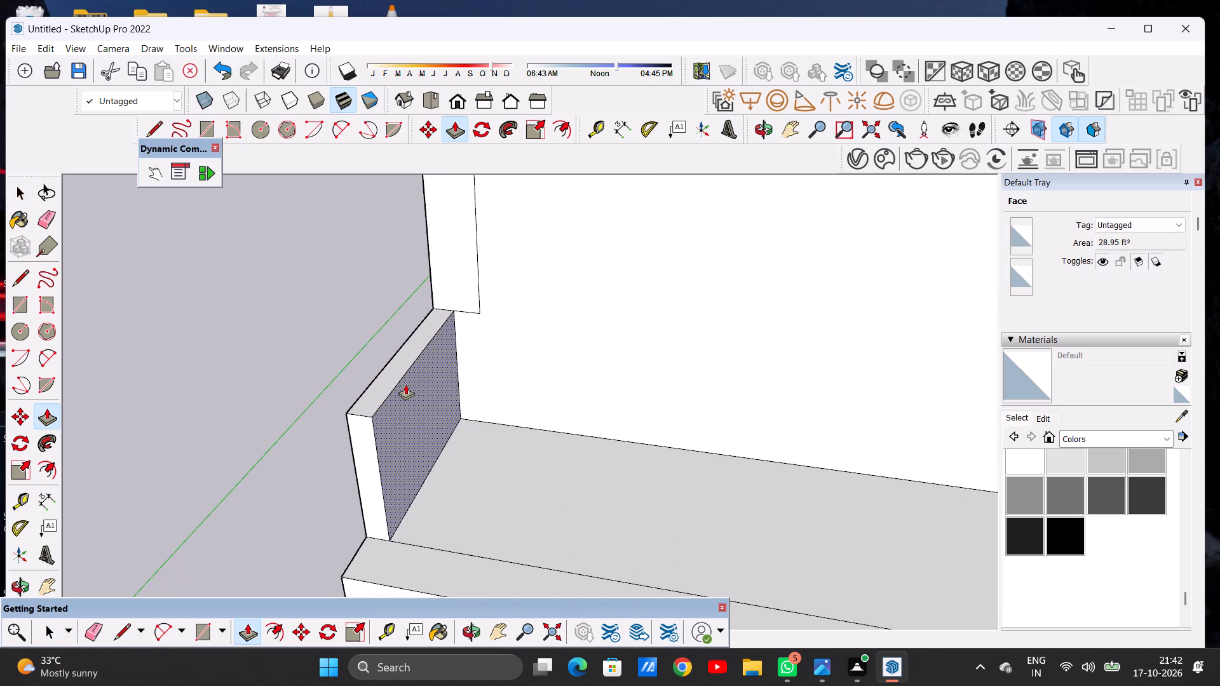
click(415, 386)
key(space)
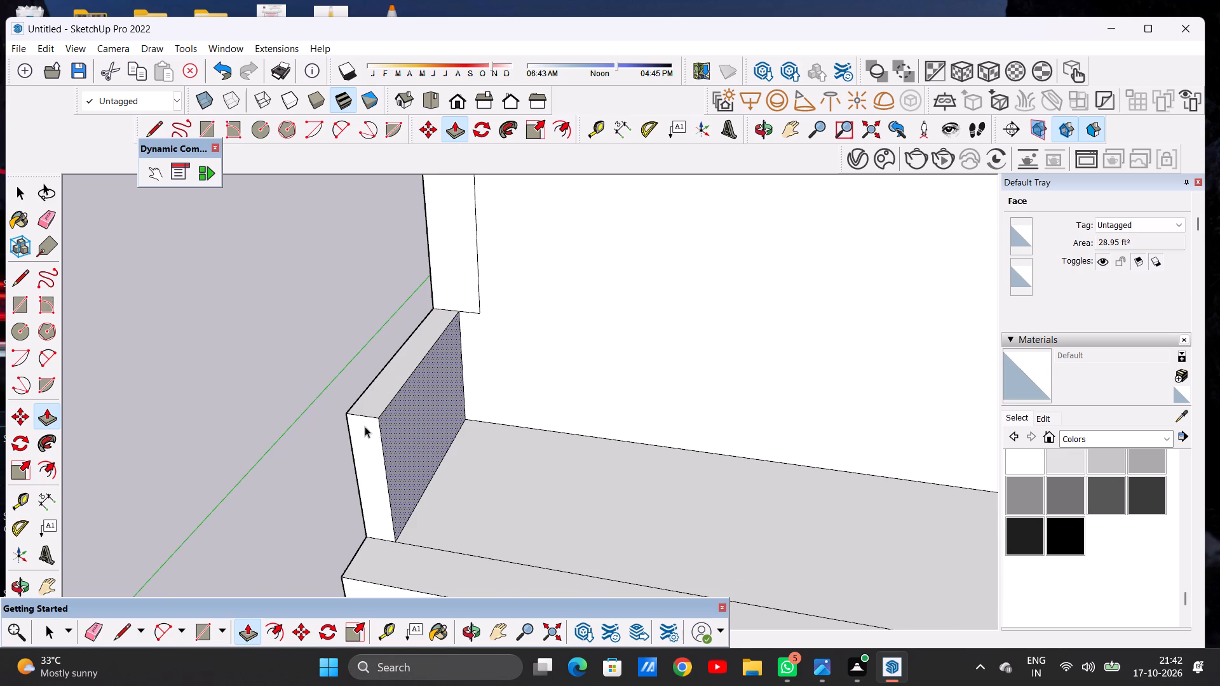
Erase the leftover vertical and short horizontal lines on the left block's front face above the parapet.
scroll(363, 426, down, 10)
middle_drag(428, 330, 437, 374)
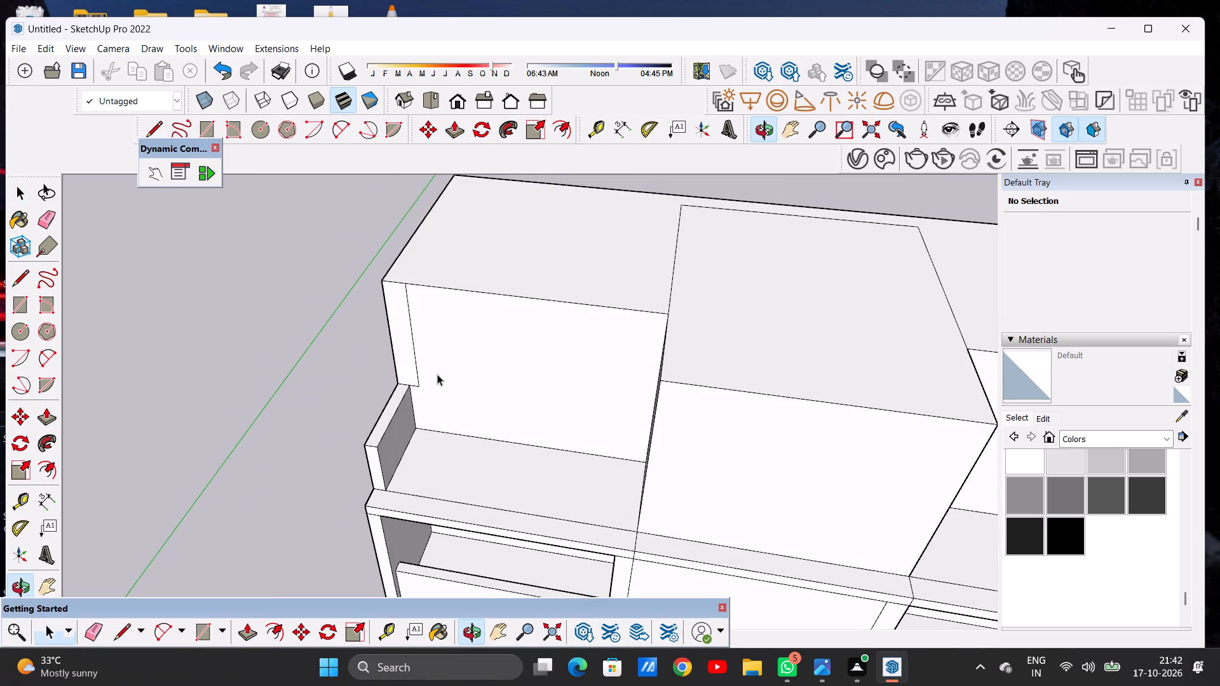
key(e)
scroll(409, 361, up, 6)
drag(419, 346, 419, 352)
drag(413, 401, 418, 417)
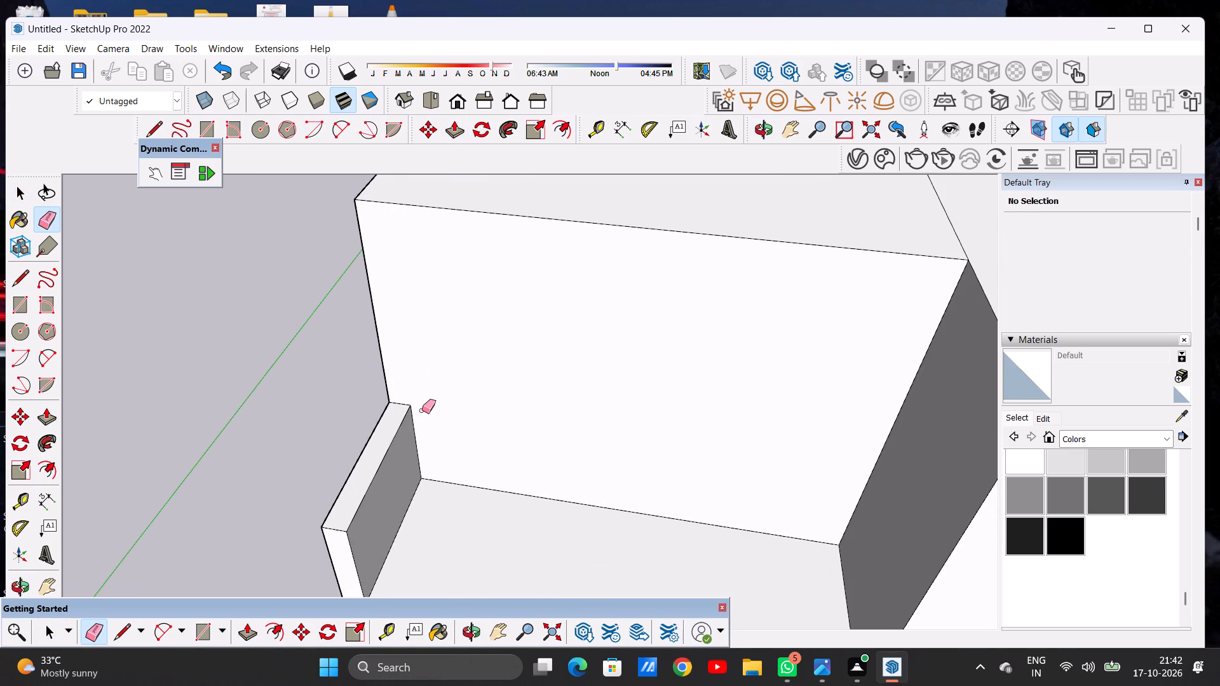
key(space)
Examine the left parapet against the terrace and the bays below from the front and from above.
scroll(430, 417, down, 11)
middle_drag(427, 427, 476, 265)
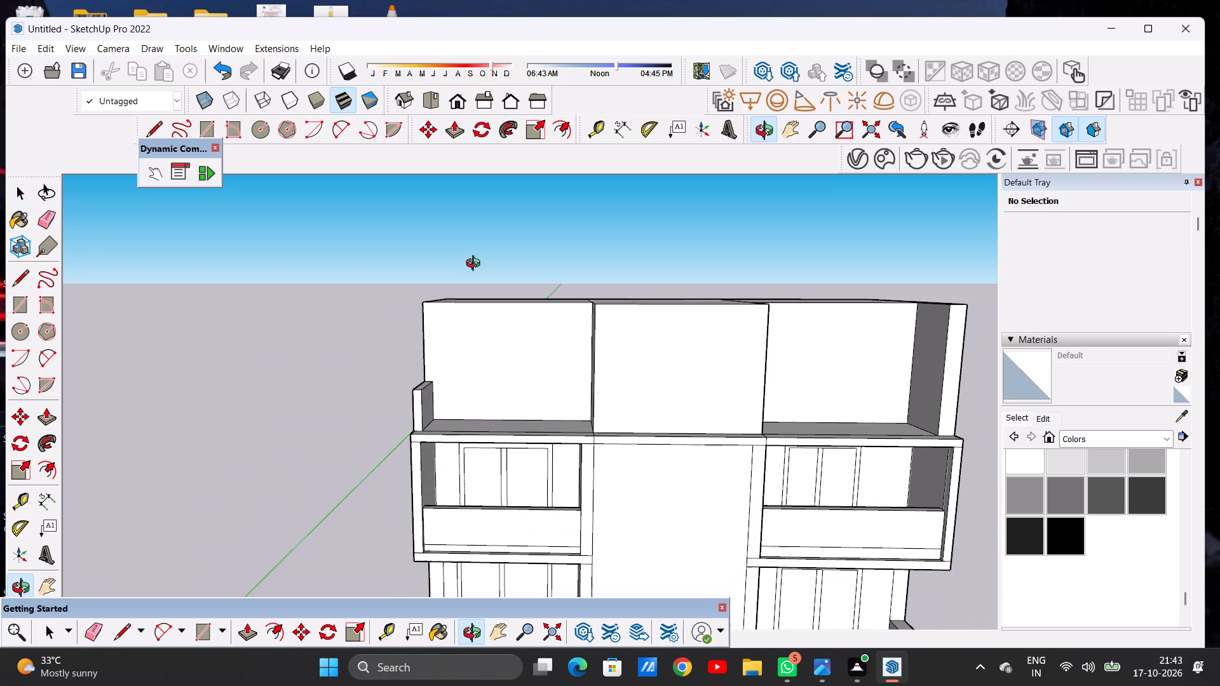
middle_drag(476, 265, 476, 272)
scroll(431, 391, down, 2)
middle_drag(484, 407, 495, 473)
middle_drag(533, 440, 510, 555)
scroll(533, 469, up, 6)
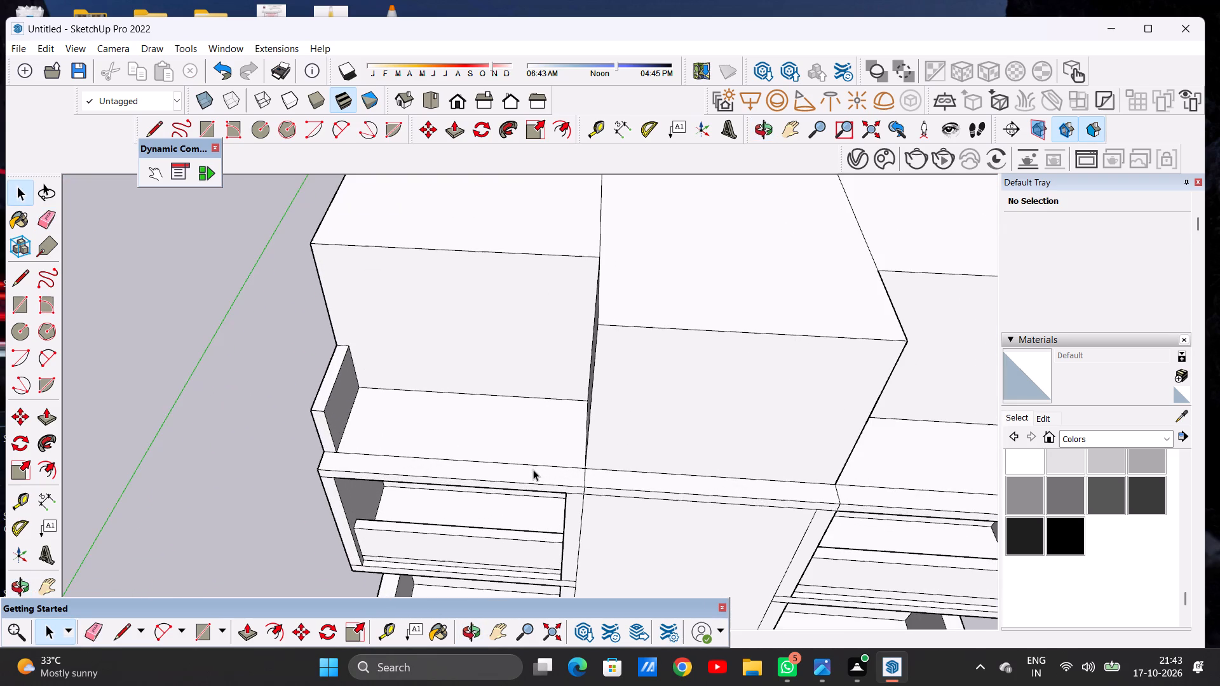
Push/Pull the top floor's central block front face forward to be flush with the bay face below it.
scroll(524, 491, up, 2)
middle_drag(548, 468, 548, 506)
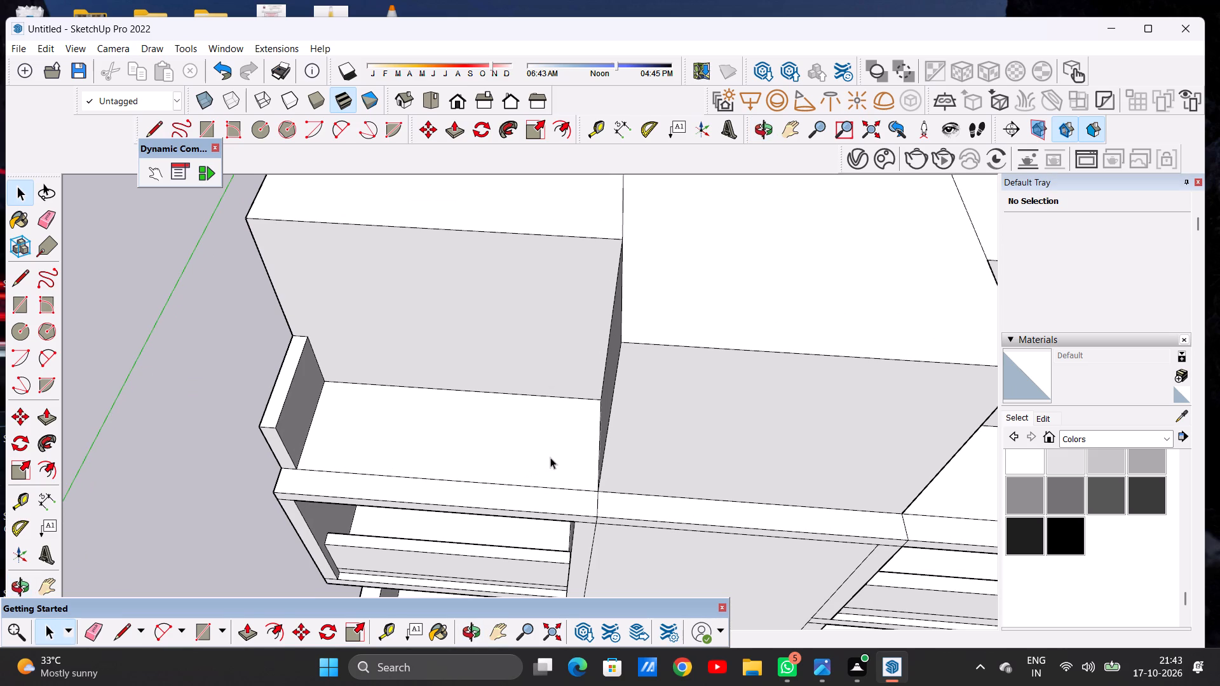
scroll(554, 438, down, 4)
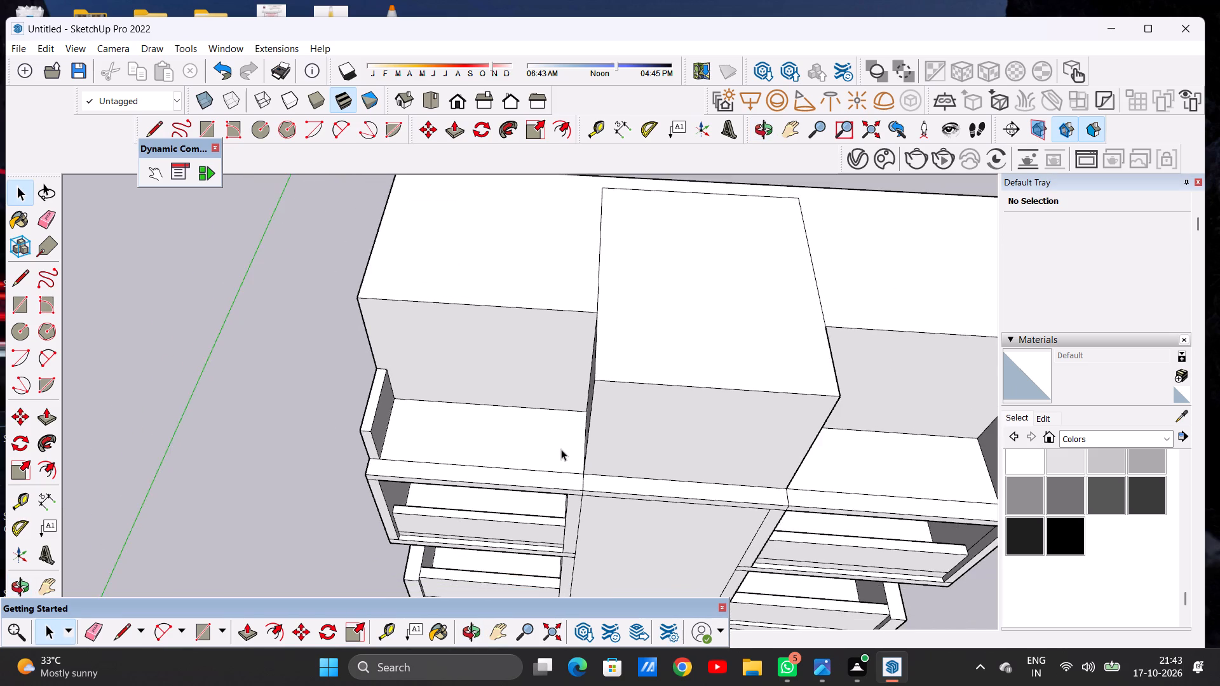
scroll(562, 471, up, 5)
middle_drag(569, 480, 530, 329)
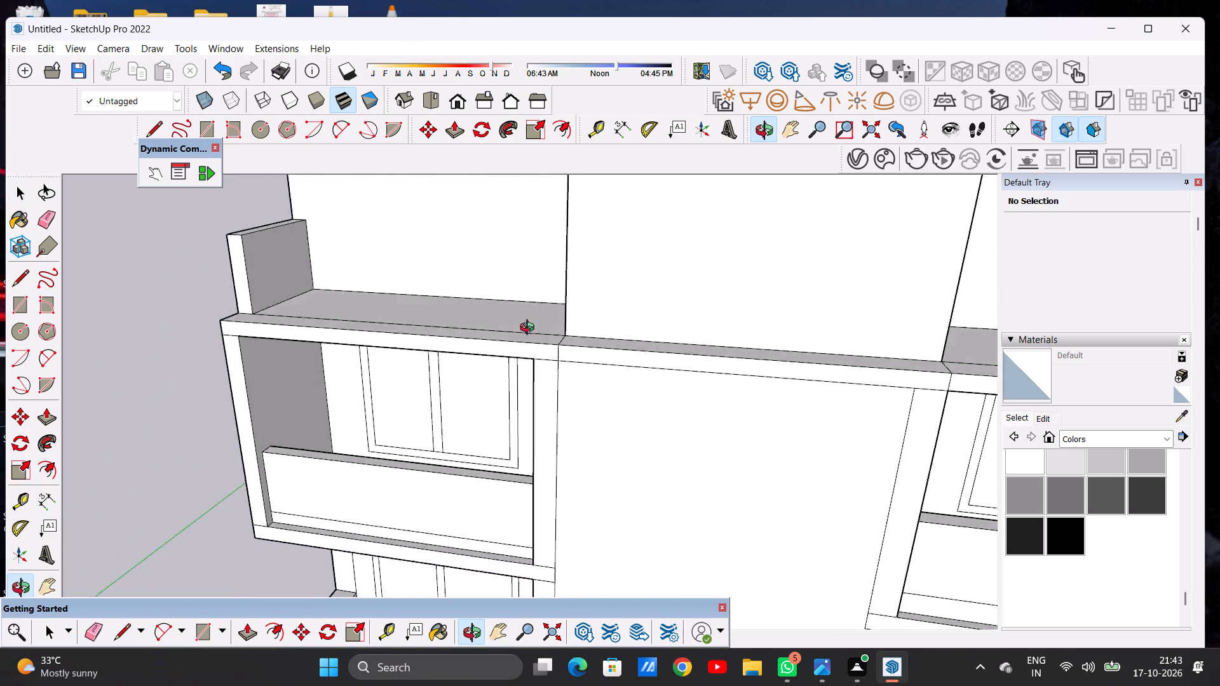
middle_drag(530, 329, 585, 433)
scroll(534, 353, down, 6)
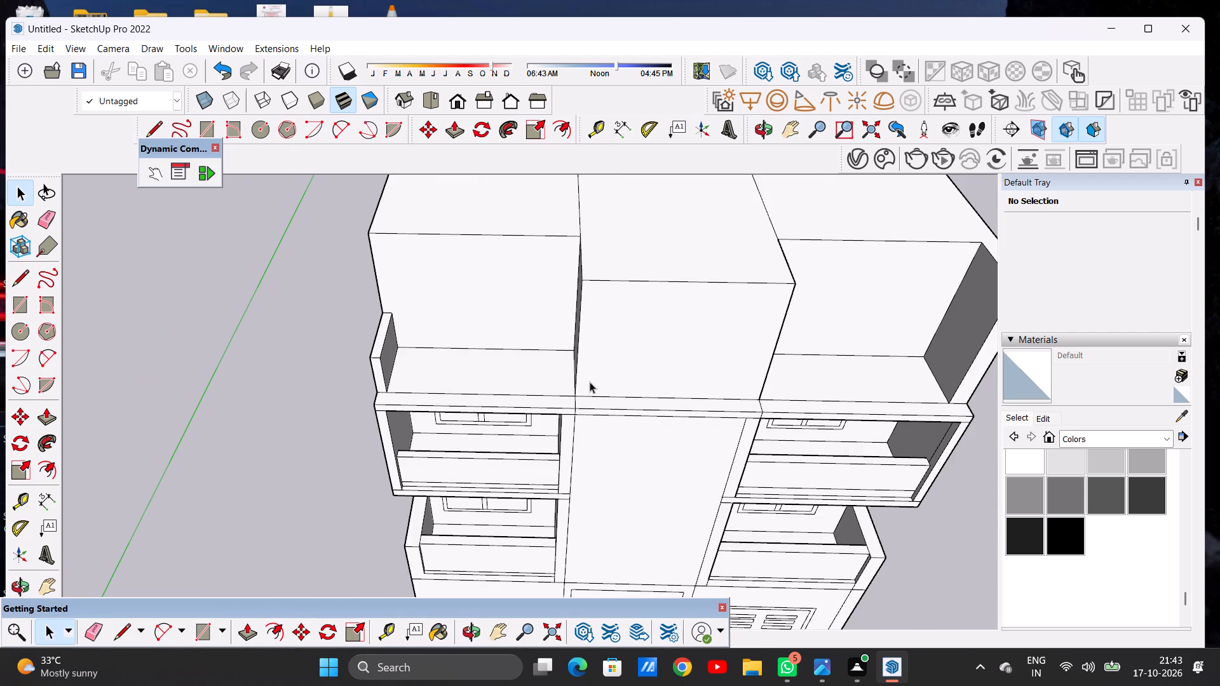
middle_drag(578, 382, 672, 321)
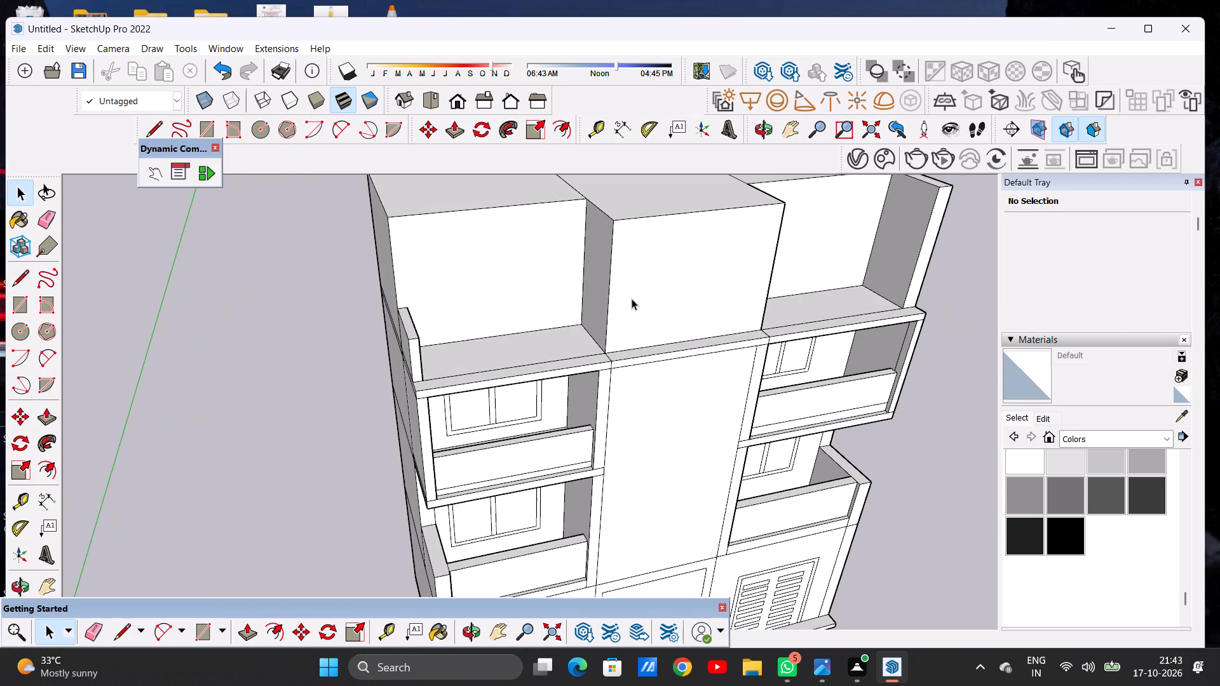
key(p)
scroll(633, 262, up, 3)
click(613, 269)
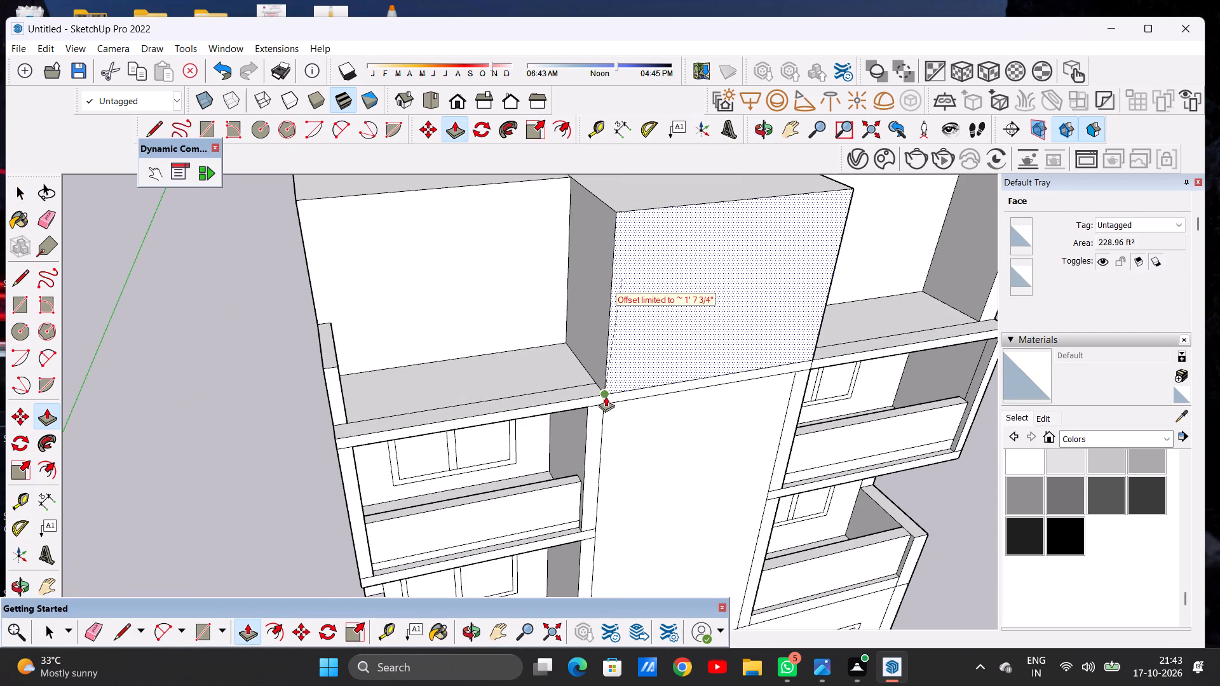
click(606, 396)
key(space)
Push/Pull the front end of the left terrace's low parapet forward to the slab's front edge.
scroll(553, 373, down, 4)
middle_drag(567, 380, 511, 370)
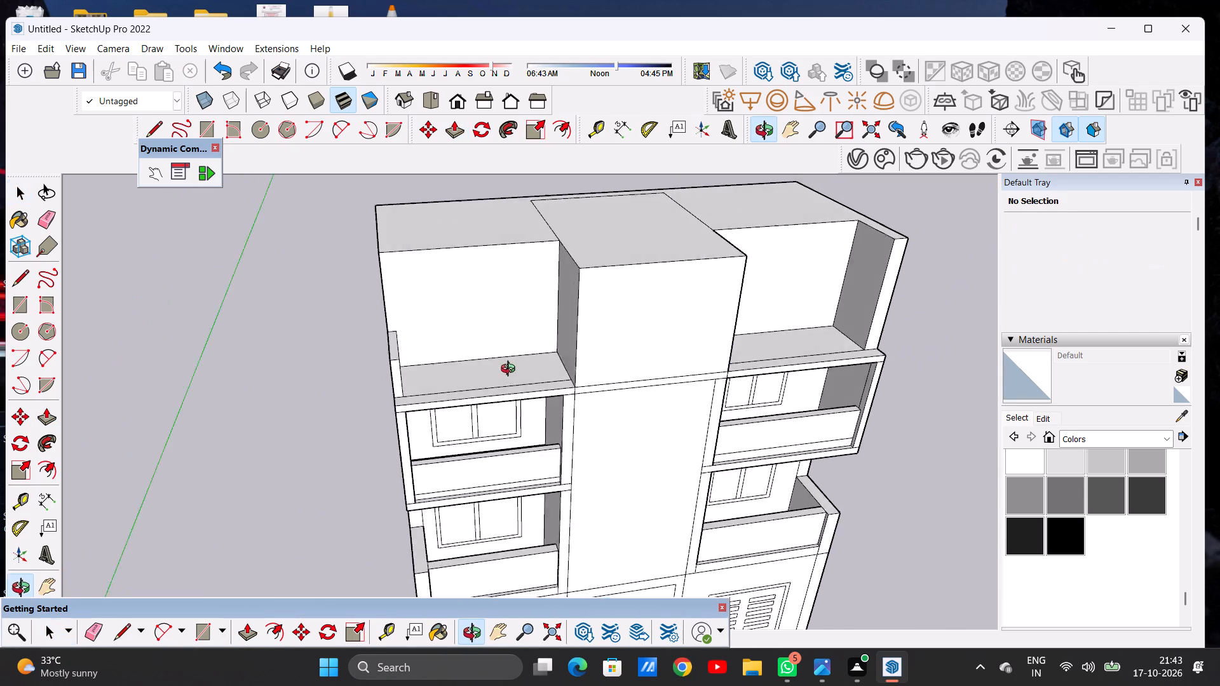
middle_drag(511, 370, 482, 452)
scroll(470, 431, up, 3)
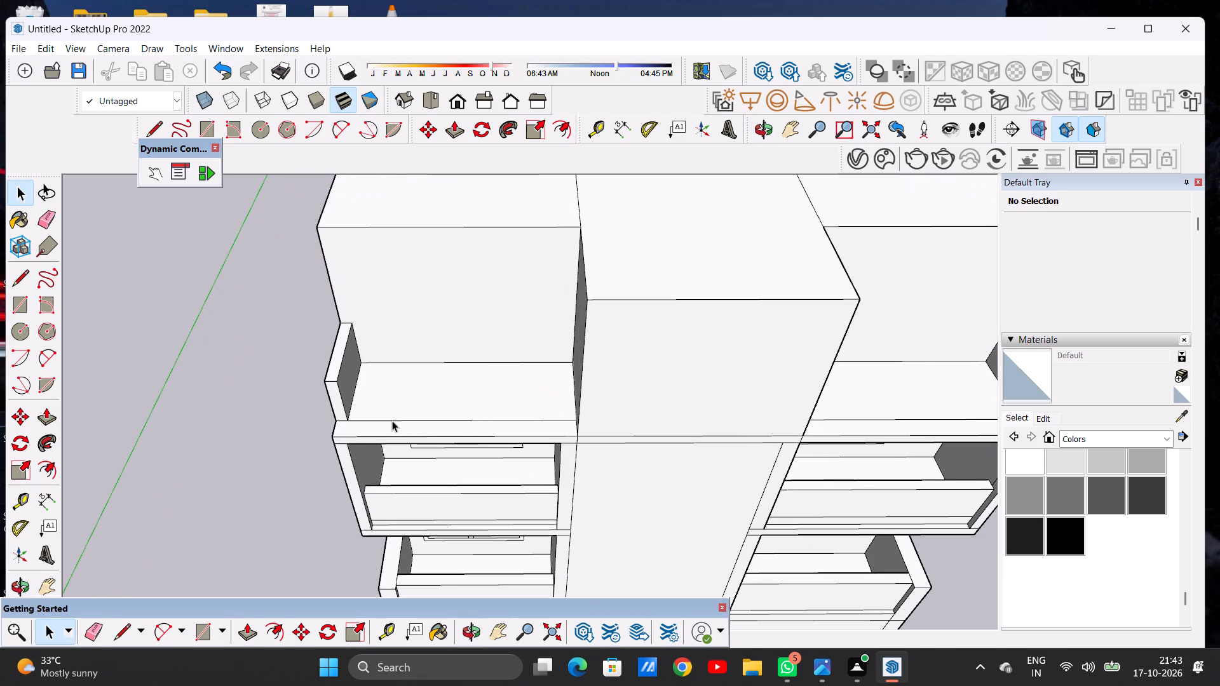
key(p)
scroll(335, 403, up, 4)
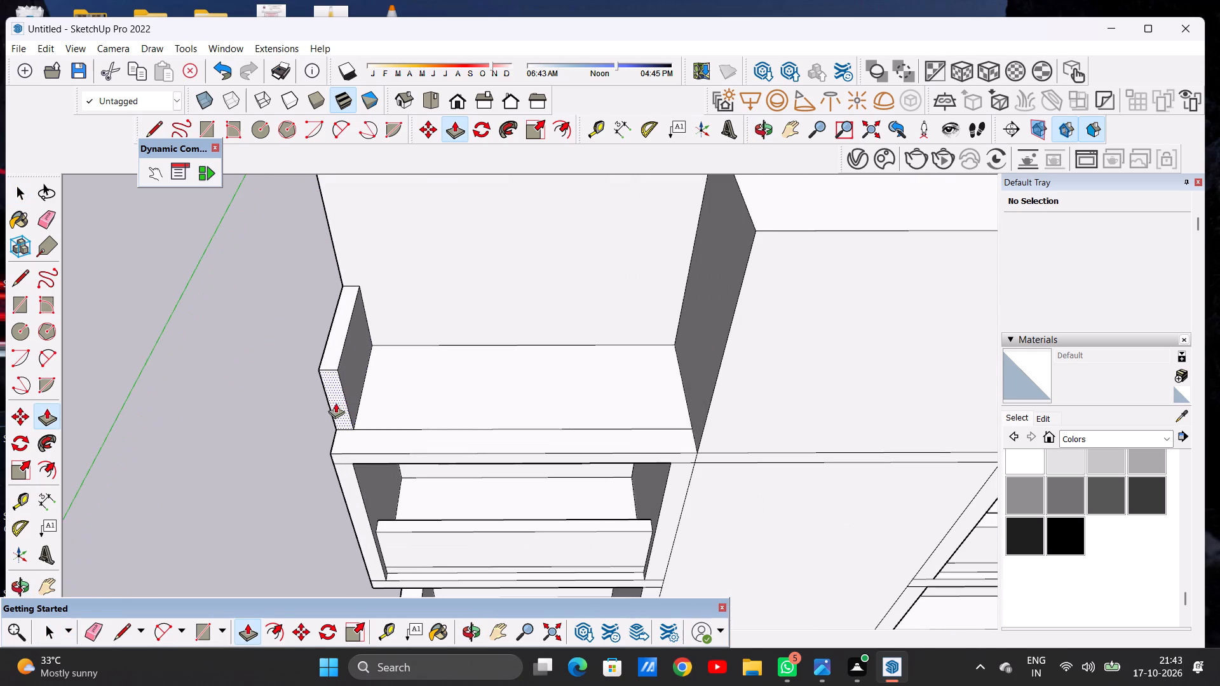
click(334, 394)
click(346, 455)
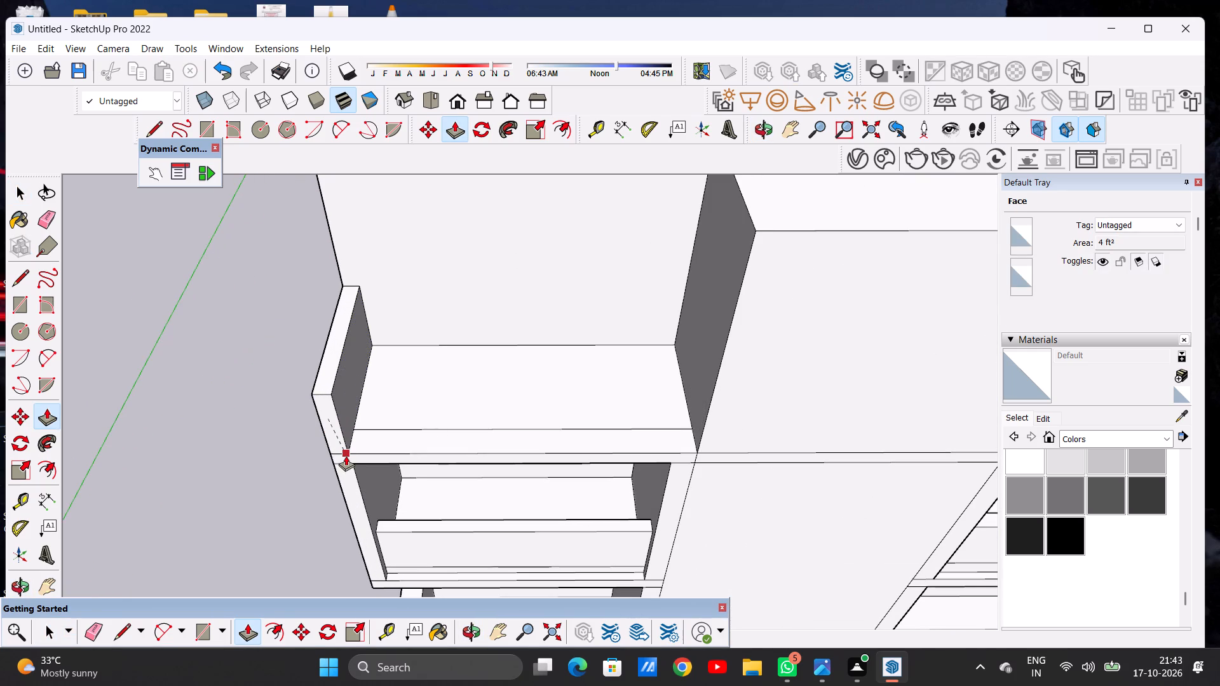
key(space)
Draw a line across the left terrace floor near its front edge, from the parapet's inner face to the central block.
scroll(402, 437, down, 4)
scroll(437, 449, up, 4)
middle_drag(448, 424, 436, 457)
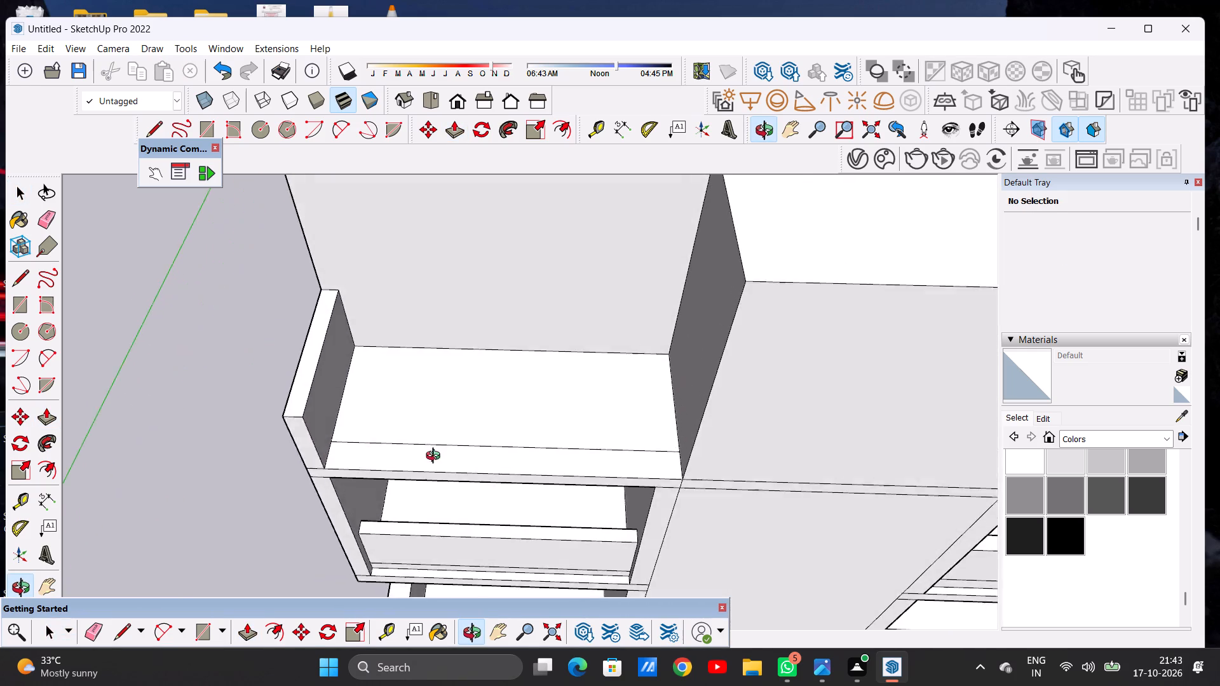
middle_drag(436, 457, 440, 482)
scroll(483, 351, down, 5)
middle_drag(501, 434, 499, 474)
scroll(489, 480, up, 5)
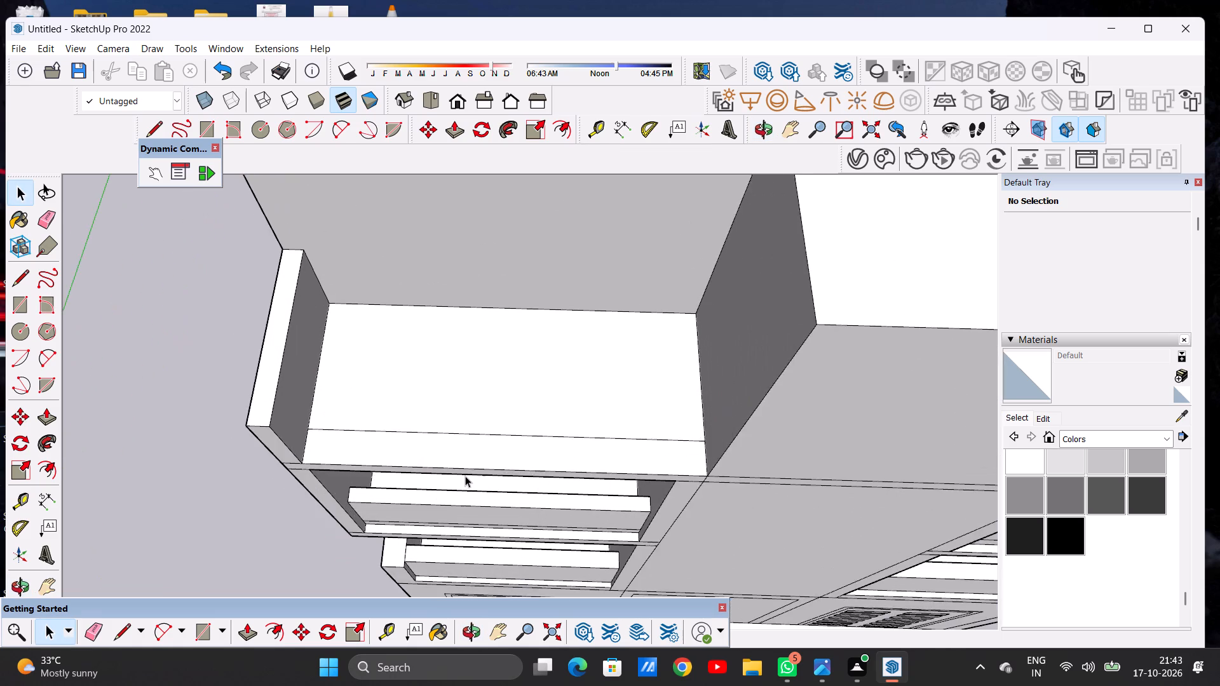
scroll(465, 476, up, 2)
key(l)
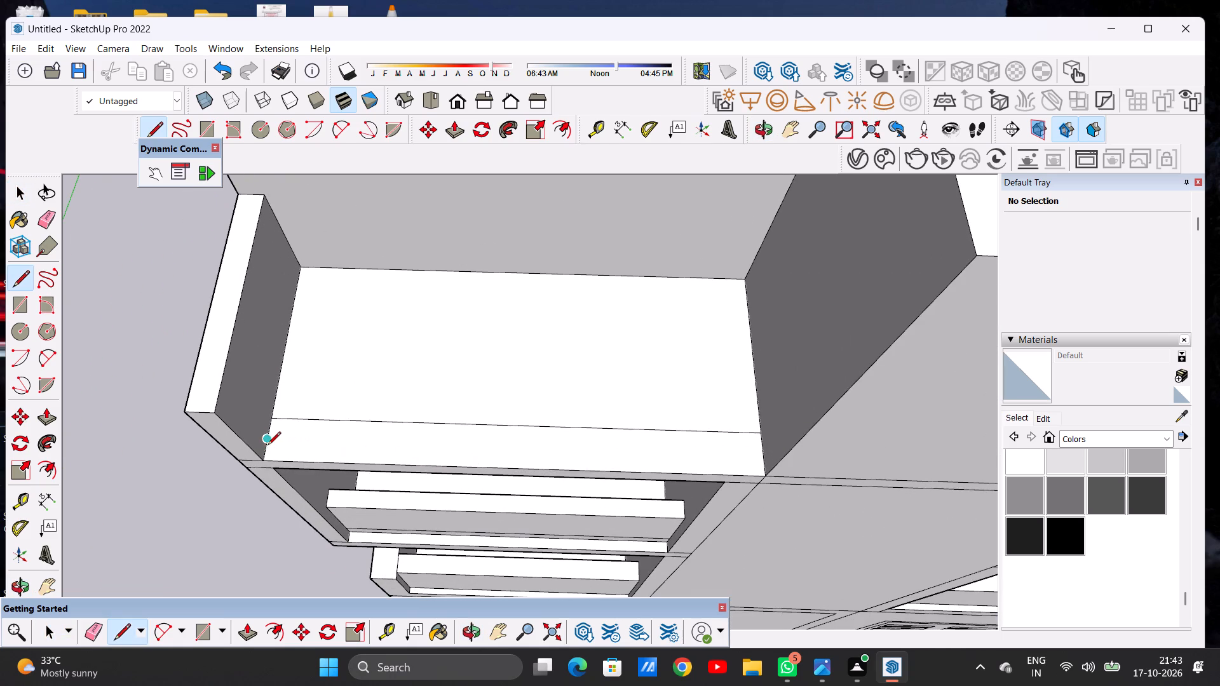
scroll(271, 447, up, 3)
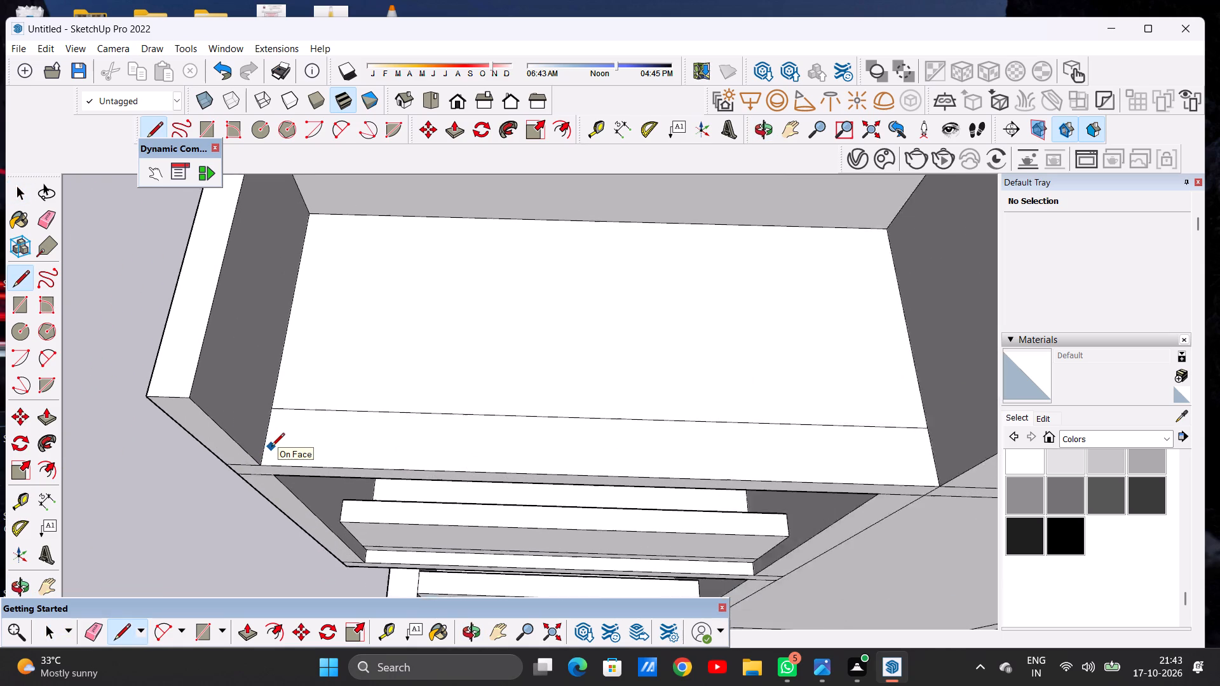
scroll(271, 447, up, 3)
click(264, 447)
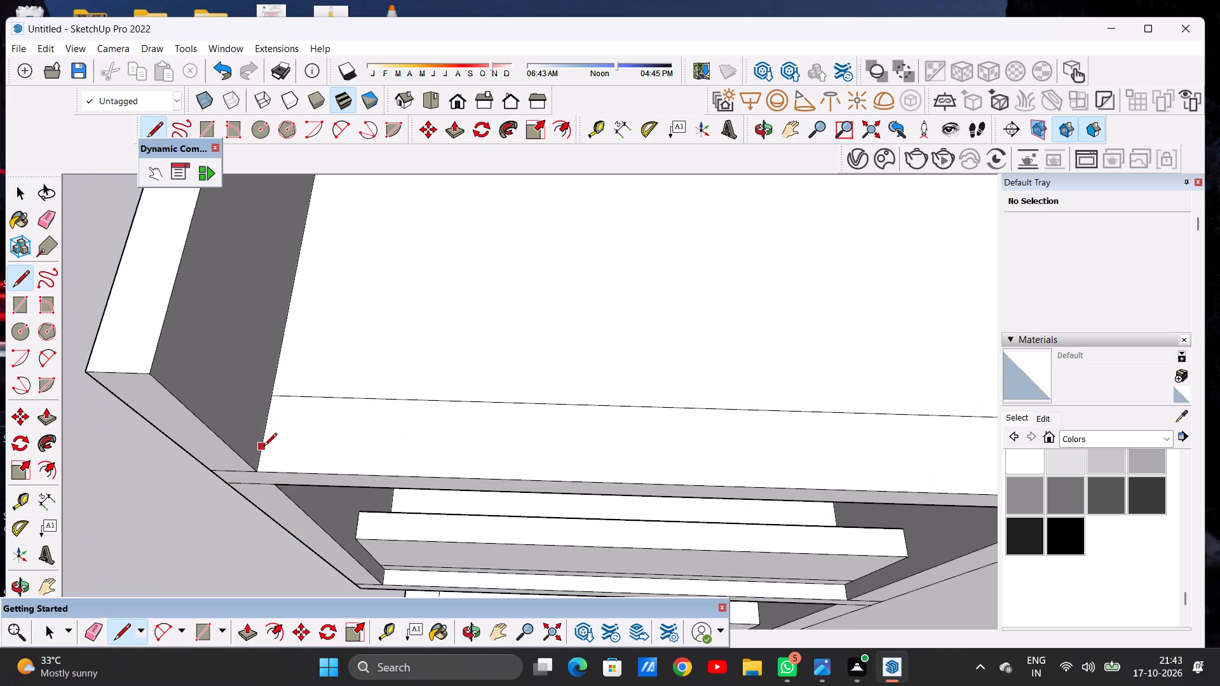
scroll(371, 445, down, 7)
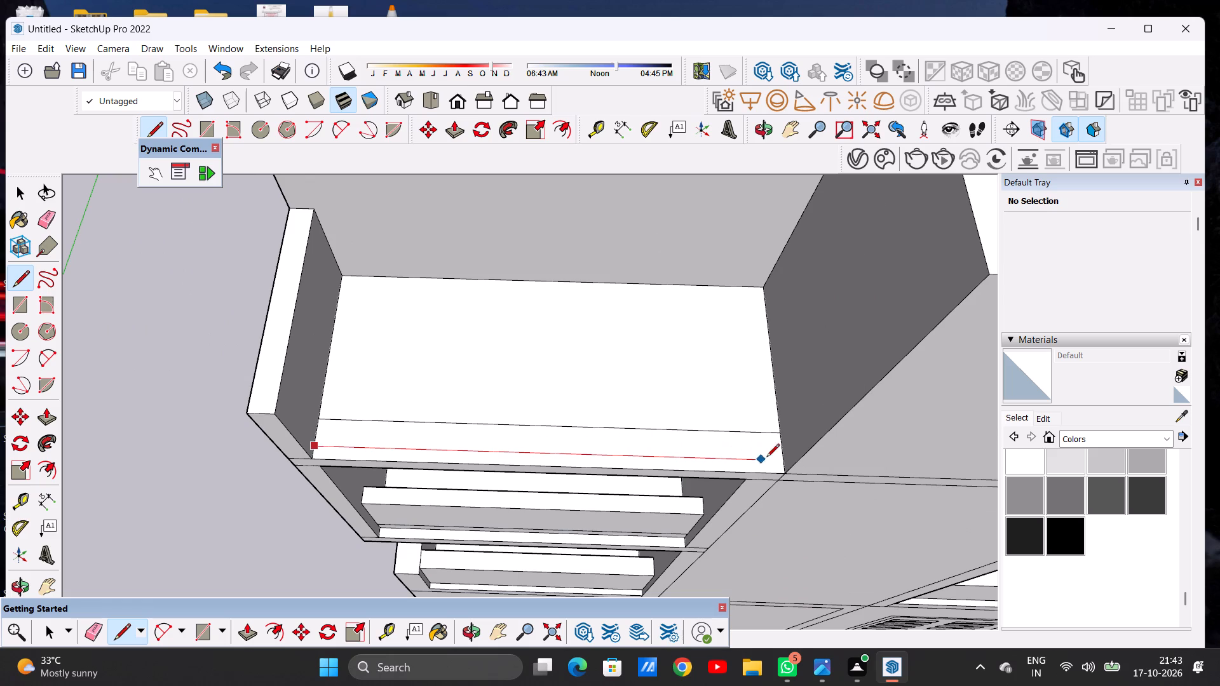
click(784, 461)
key(space)
scroll(272, 455, down, 7)
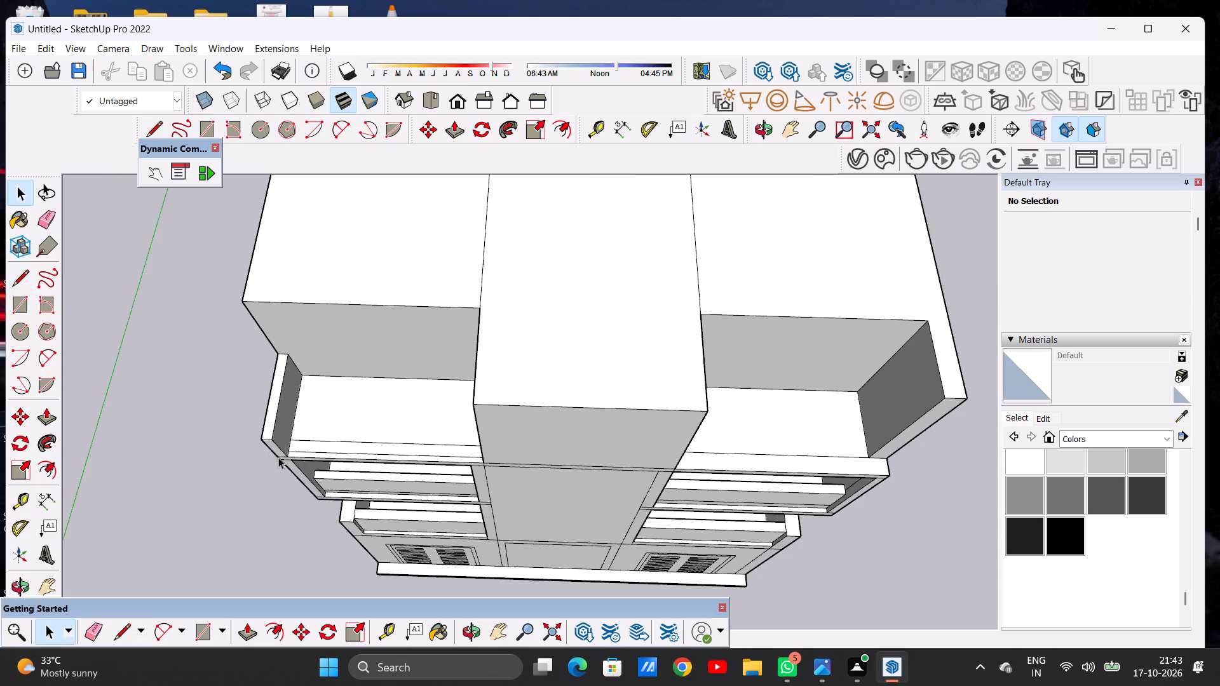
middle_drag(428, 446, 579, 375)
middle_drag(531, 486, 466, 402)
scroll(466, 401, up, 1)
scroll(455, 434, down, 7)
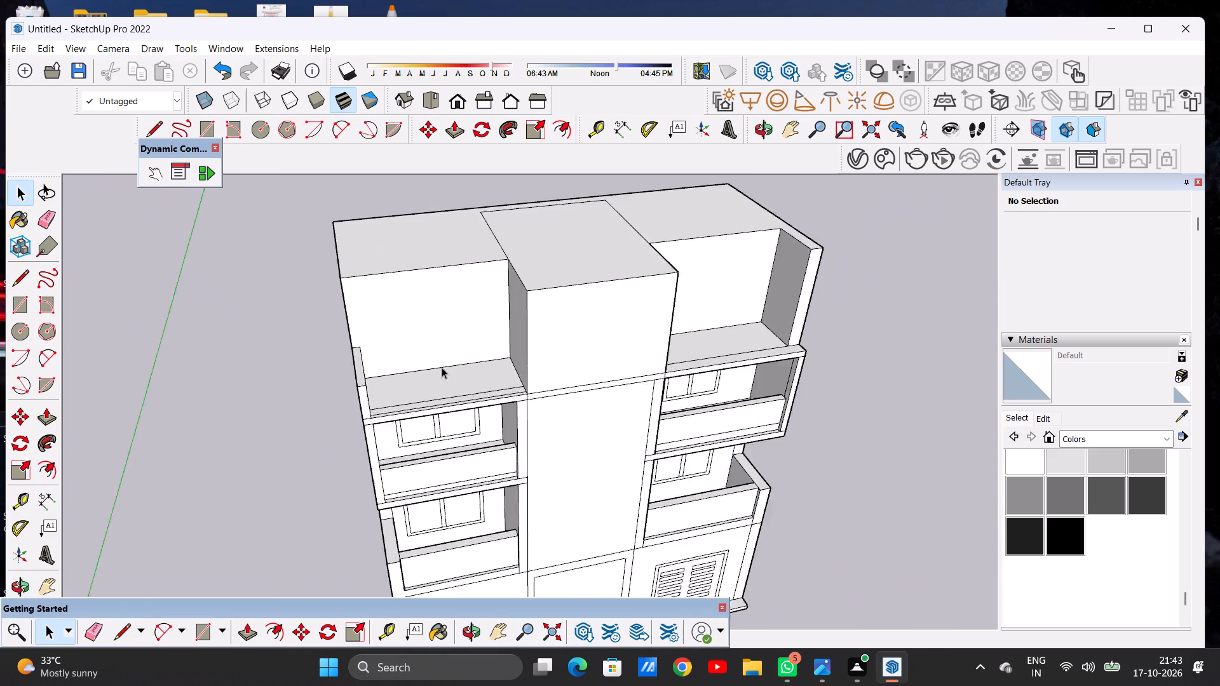
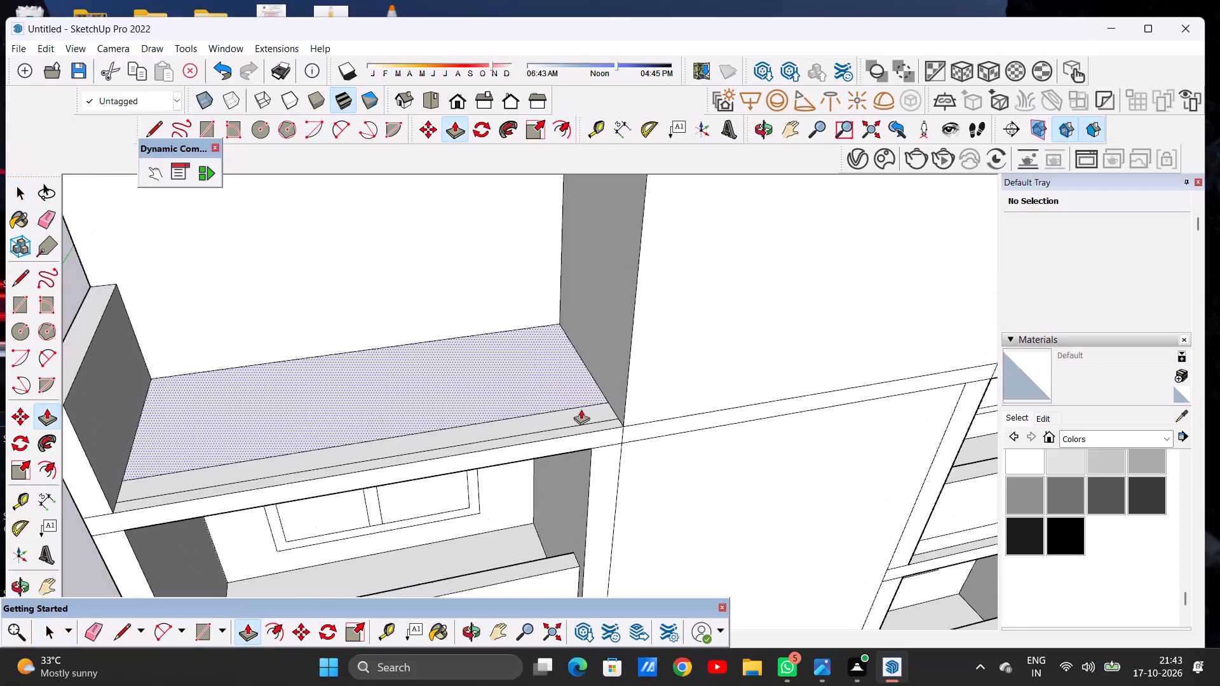
Push/Pull the front strip of the top-floor left balcony slab upward to form a low parapet.
scroll(581, 409, up, 2)
click(593, 412)
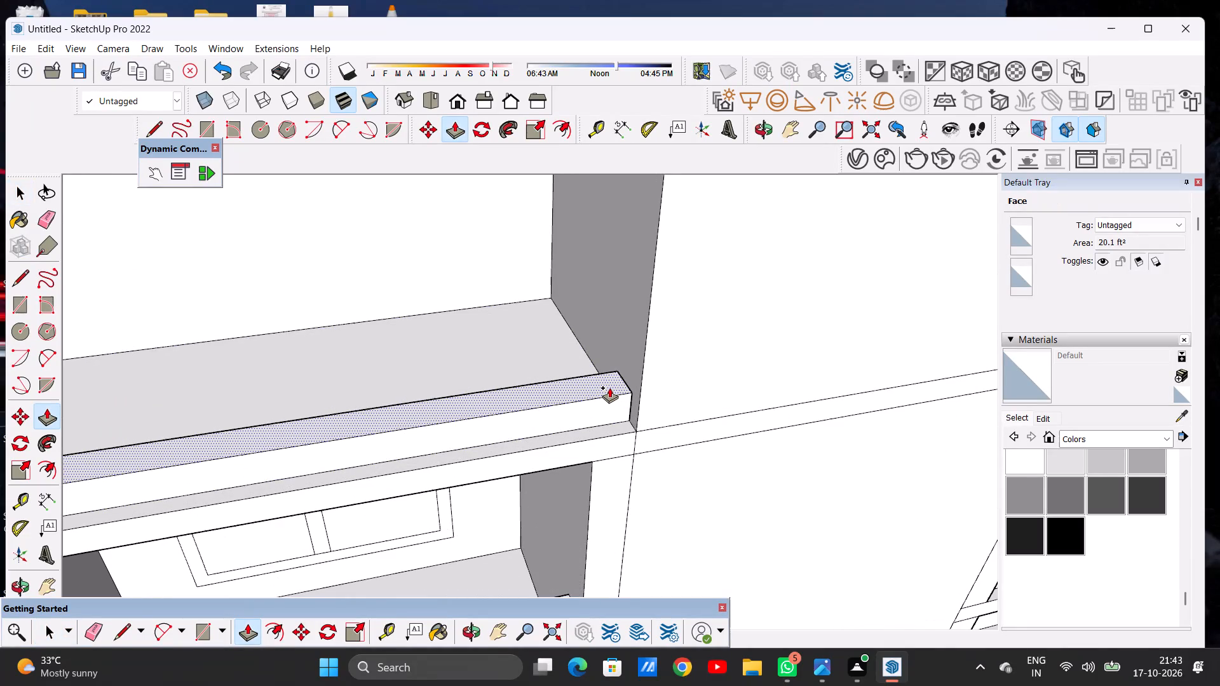
click(609, 387)
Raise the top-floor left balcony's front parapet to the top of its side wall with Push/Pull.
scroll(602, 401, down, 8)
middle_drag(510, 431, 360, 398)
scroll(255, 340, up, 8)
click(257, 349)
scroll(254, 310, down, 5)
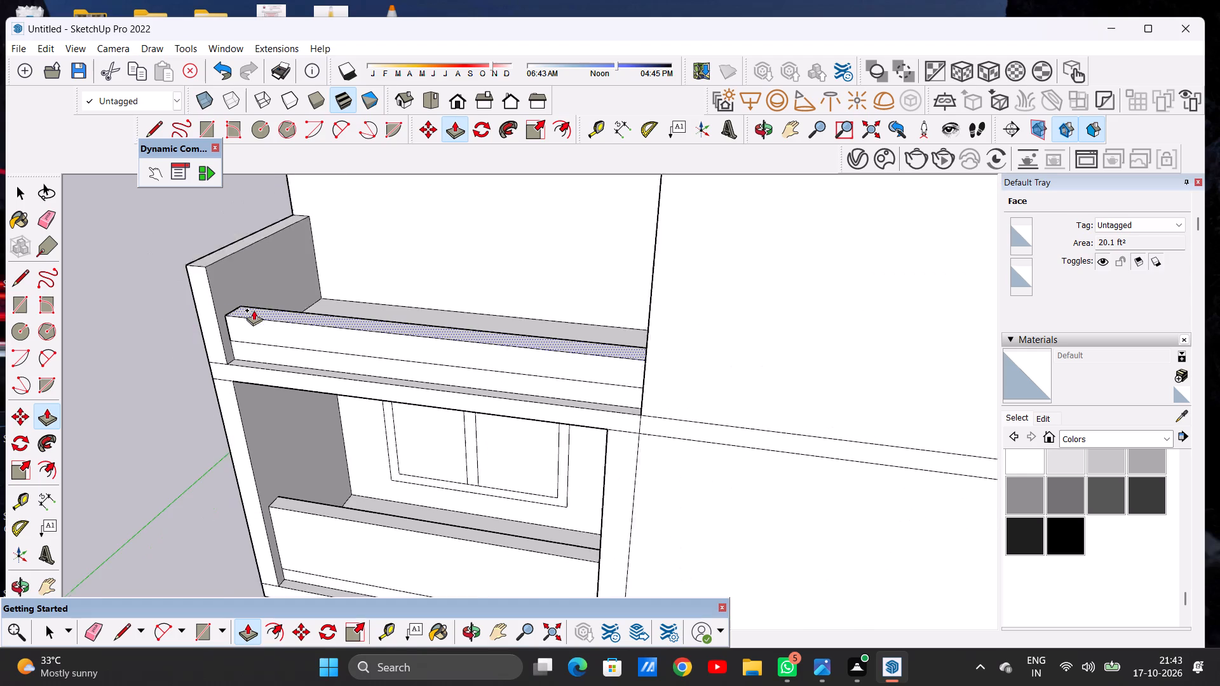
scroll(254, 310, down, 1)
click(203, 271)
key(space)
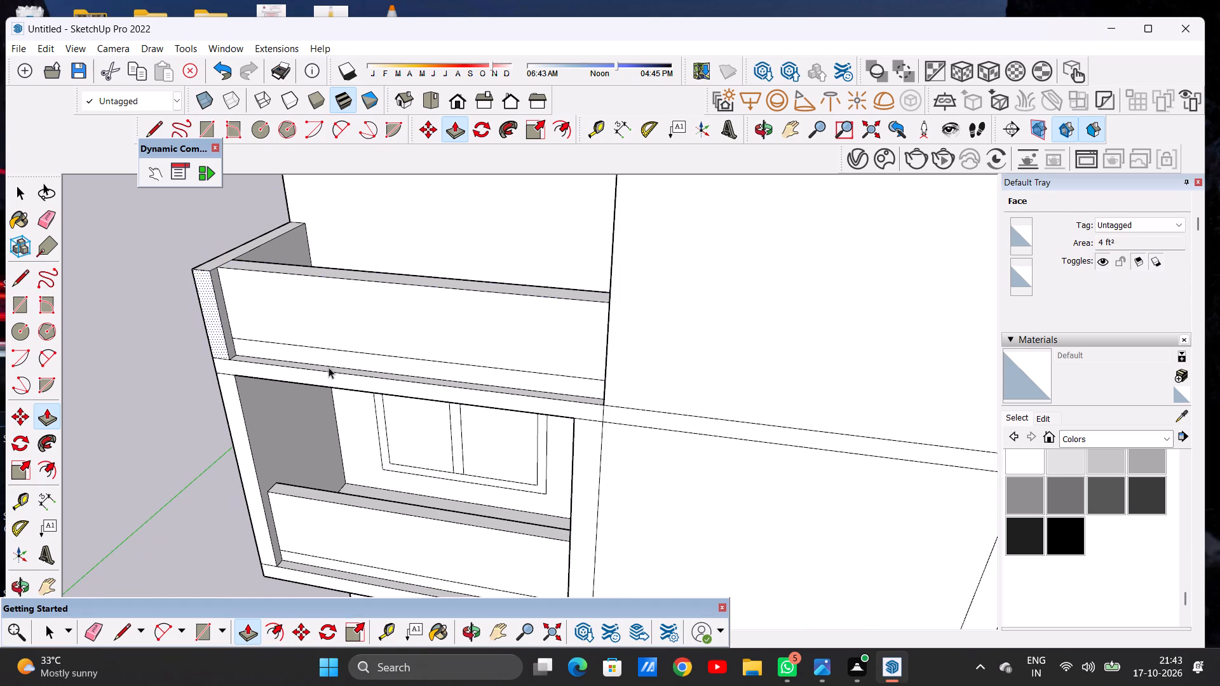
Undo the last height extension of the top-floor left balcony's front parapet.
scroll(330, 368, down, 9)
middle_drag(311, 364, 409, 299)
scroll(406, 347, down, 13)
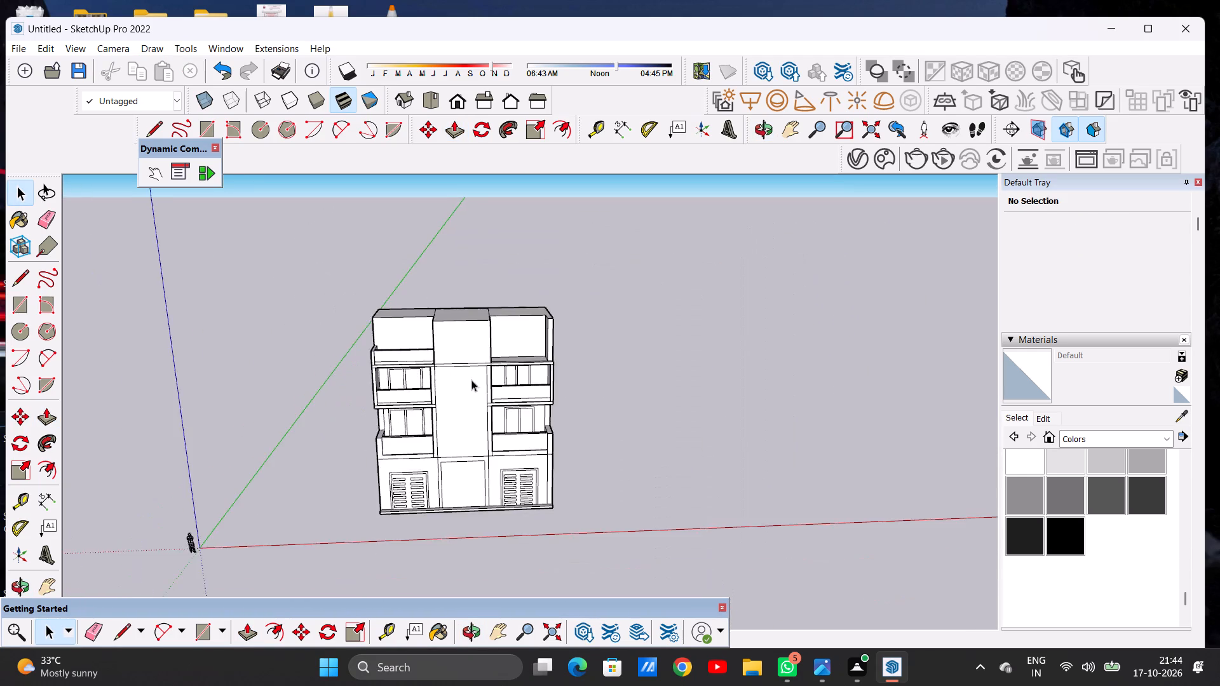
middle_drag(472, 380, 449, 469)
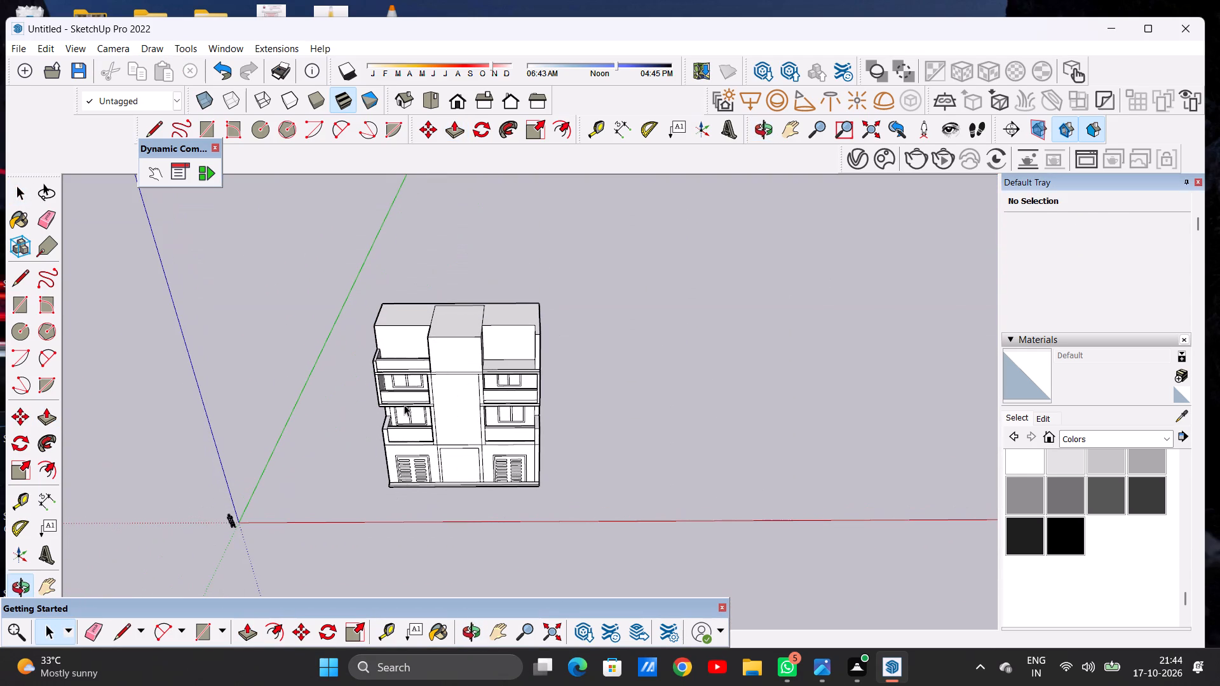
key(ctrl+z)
In the front view, draw a window outline rectangle of about 97 ft² on the top-floor left wall above the balcony.
scroll(388, 344, down, 5)
middle_drag(370, 337, 381, 204)
click(445, 97)
scroll(558, 339, up, 8)
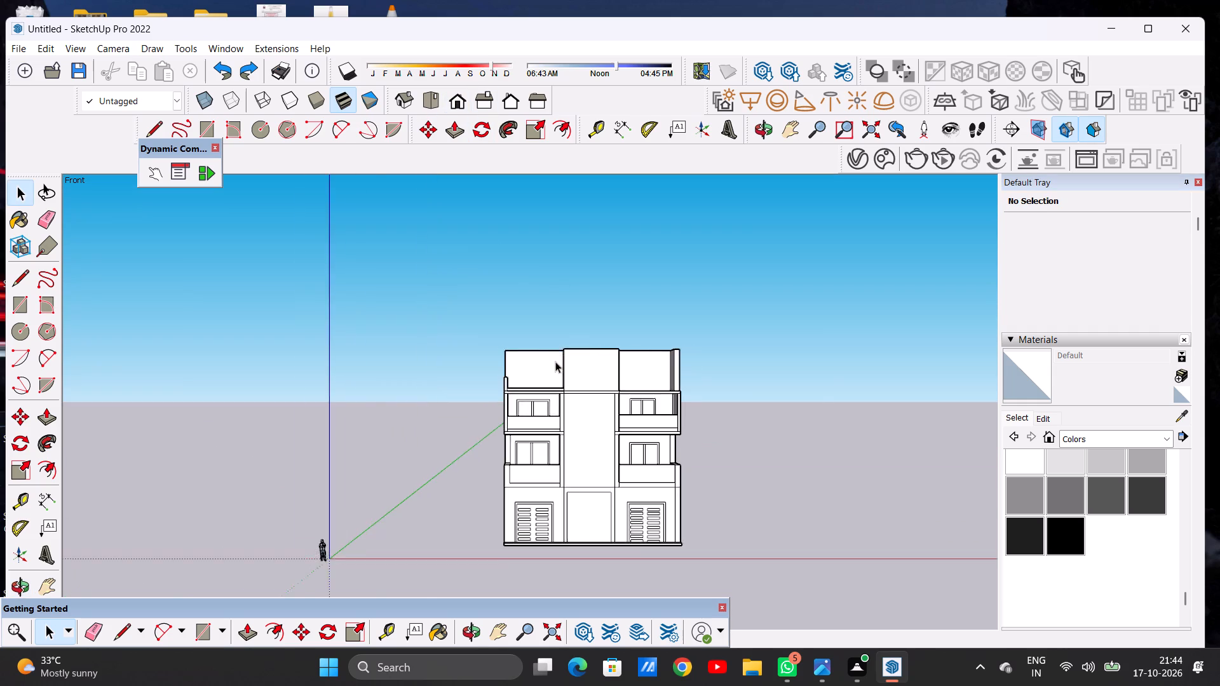
scroll(555, 361, up, 13)
key(r)
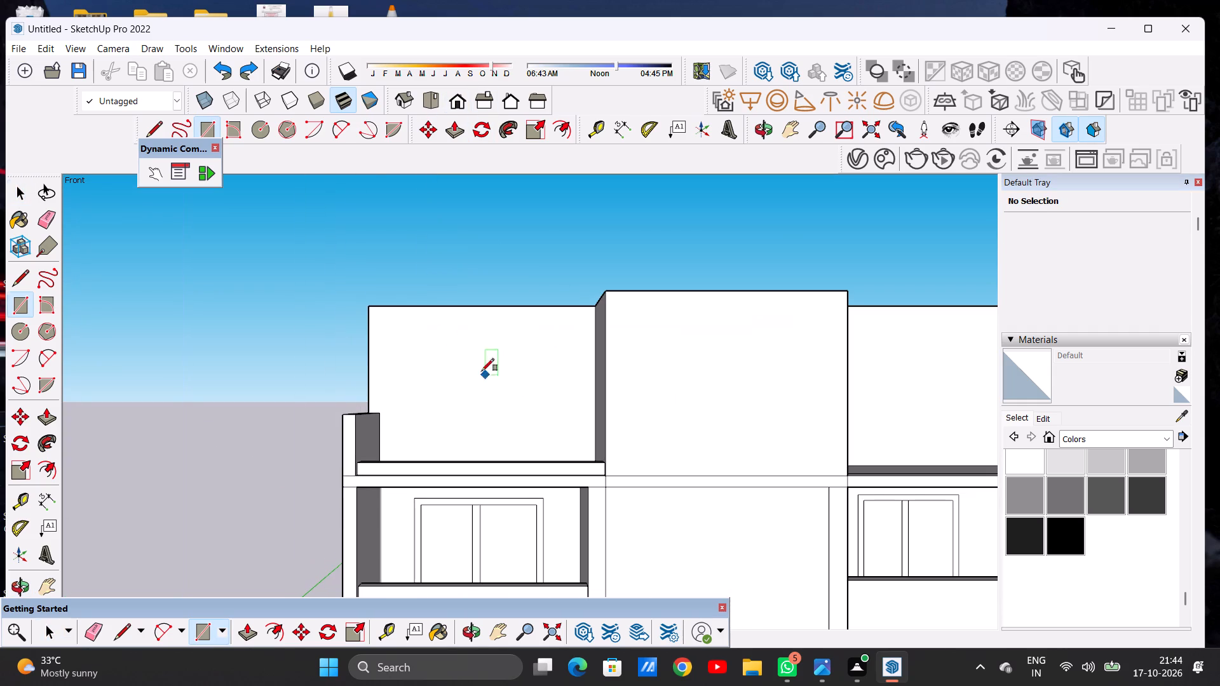
click(410, 326)
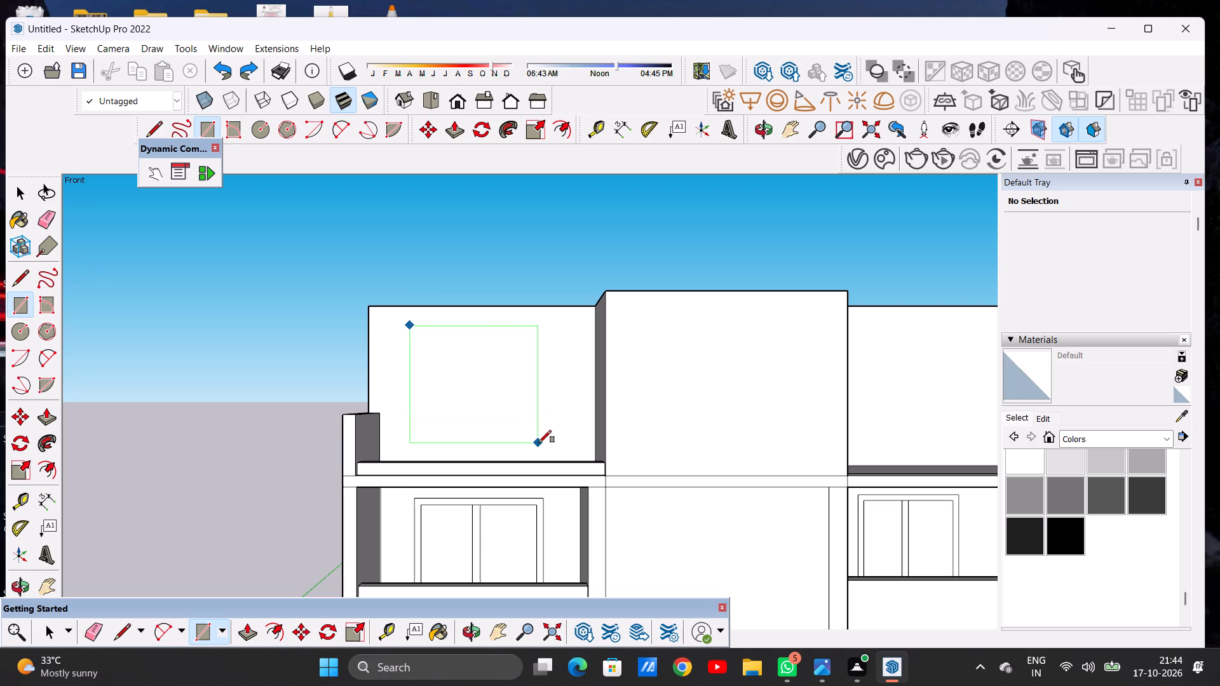
click(533, 440)
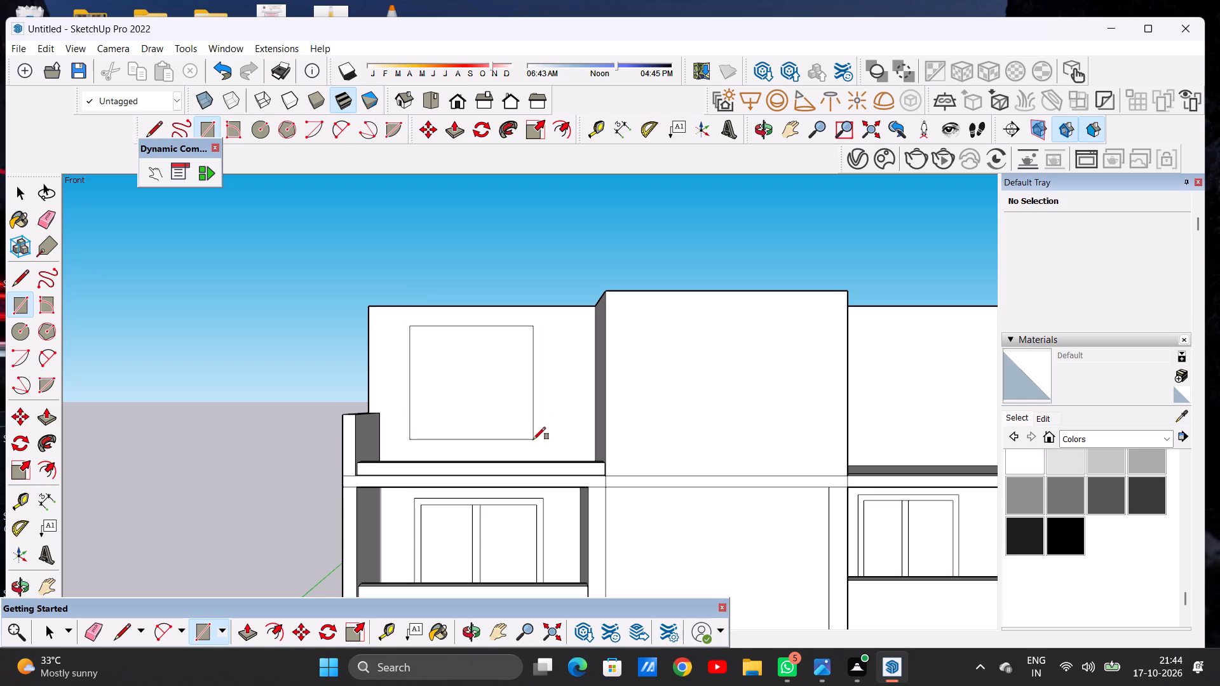
key(space)
Offset the top-floor left window rectangle inward to form a narrow frame border.
key(o)
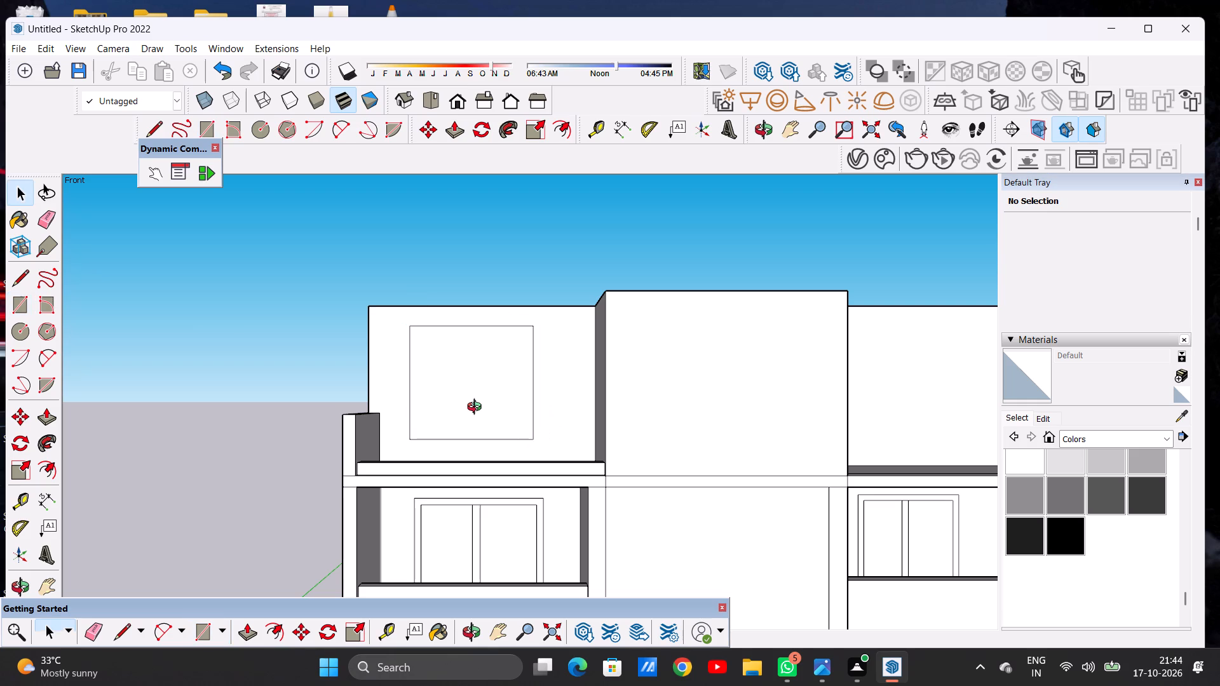
key(f)
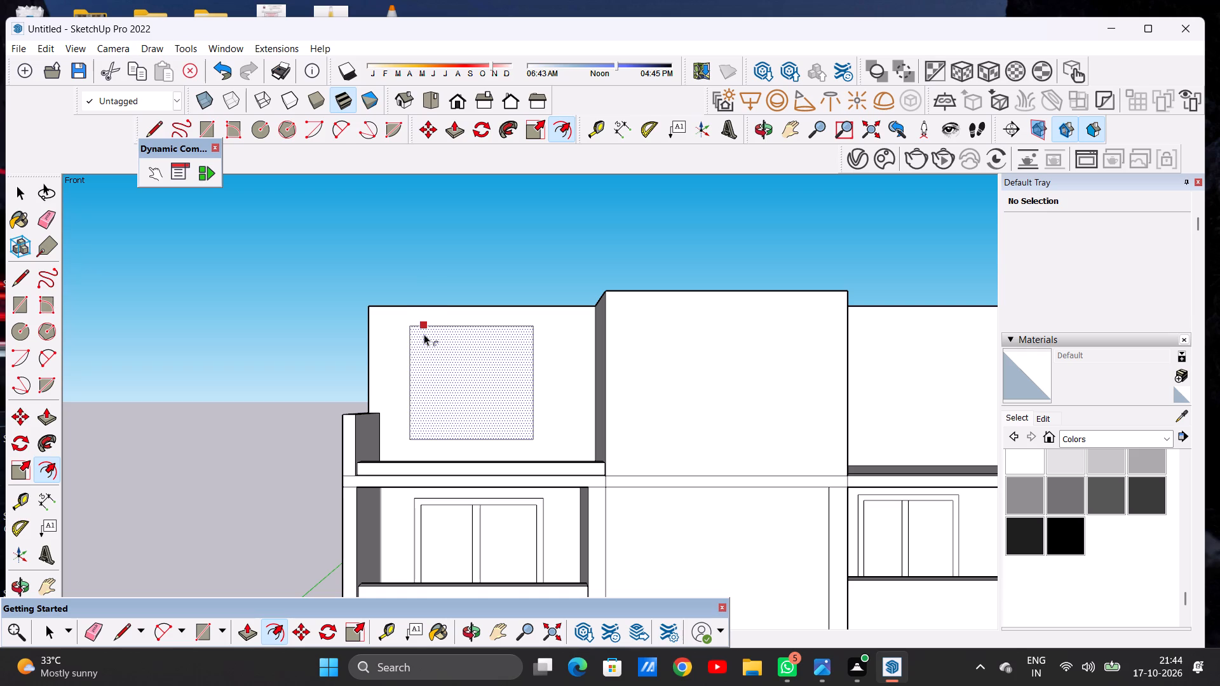
click(424, 334)
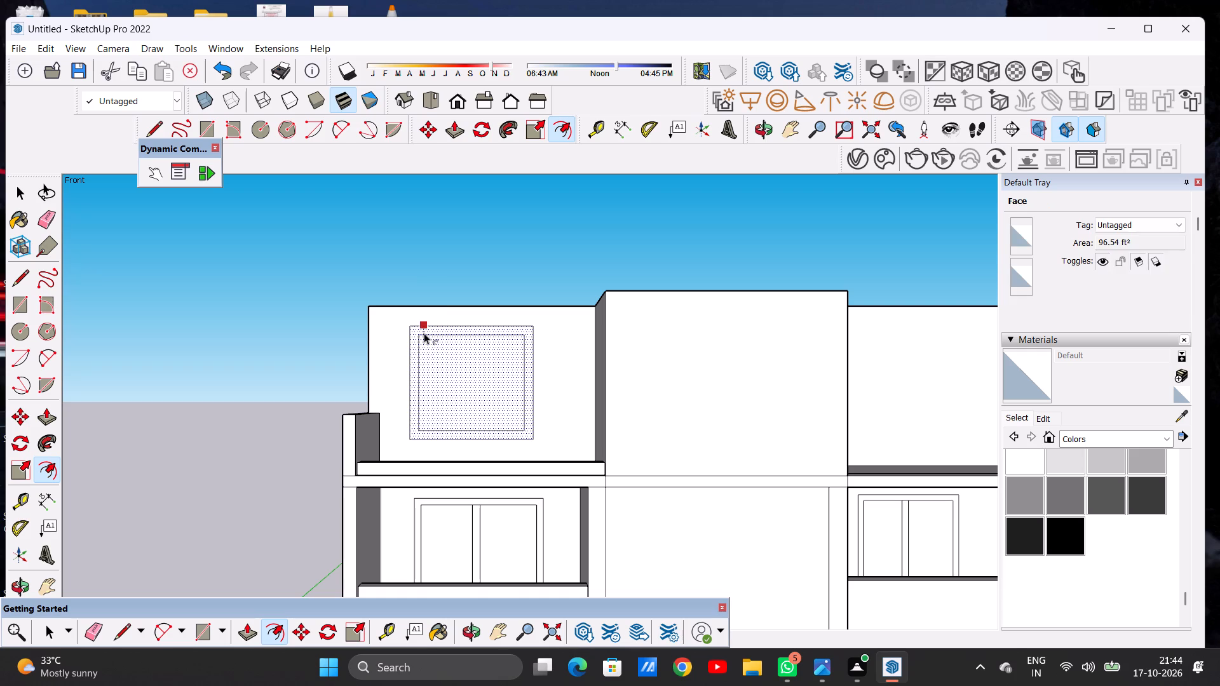
click(424, 334)
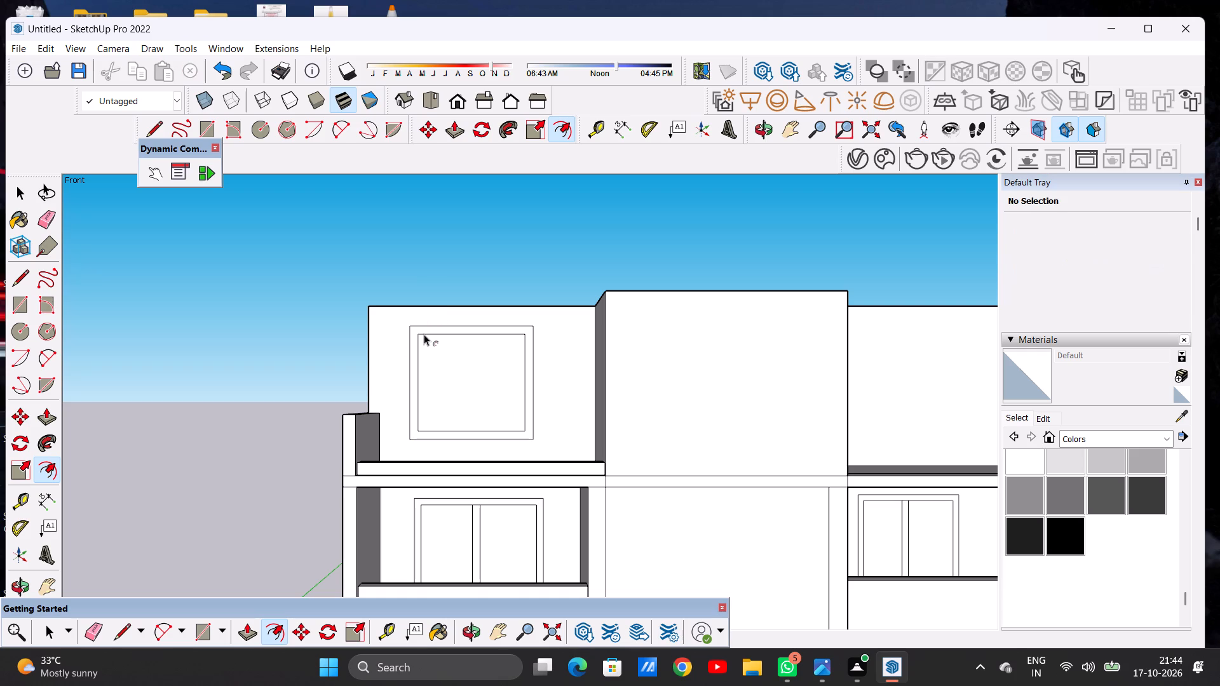
key(space)
Draw two closely spaced vertical lines across the middle of the left window's inner rectangle to form the centre mullion.
text(L)
scroll(460, 384, up, 5)
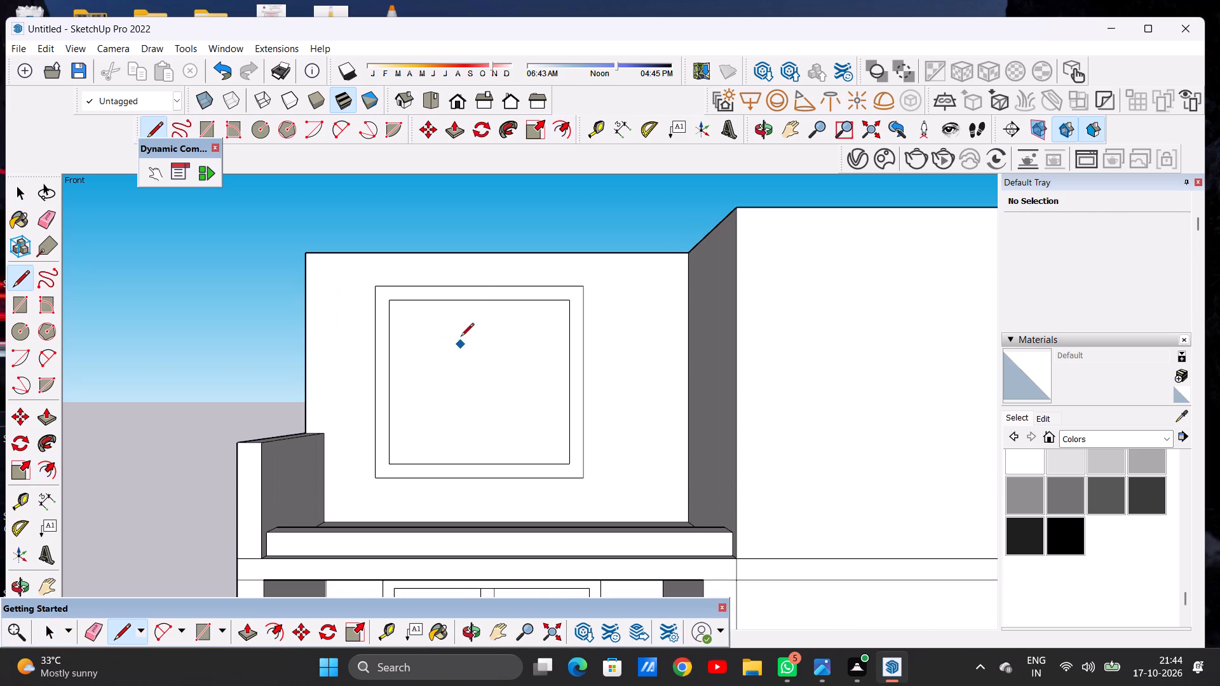
click(468, 304)
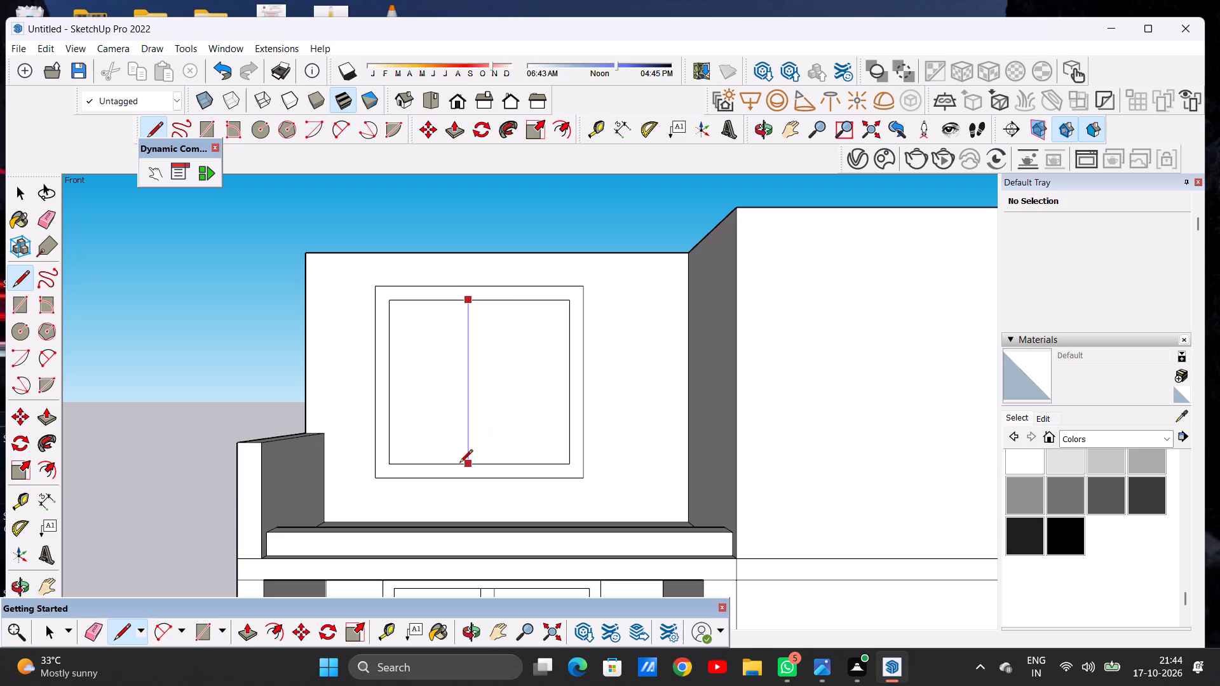
click(469, 462)
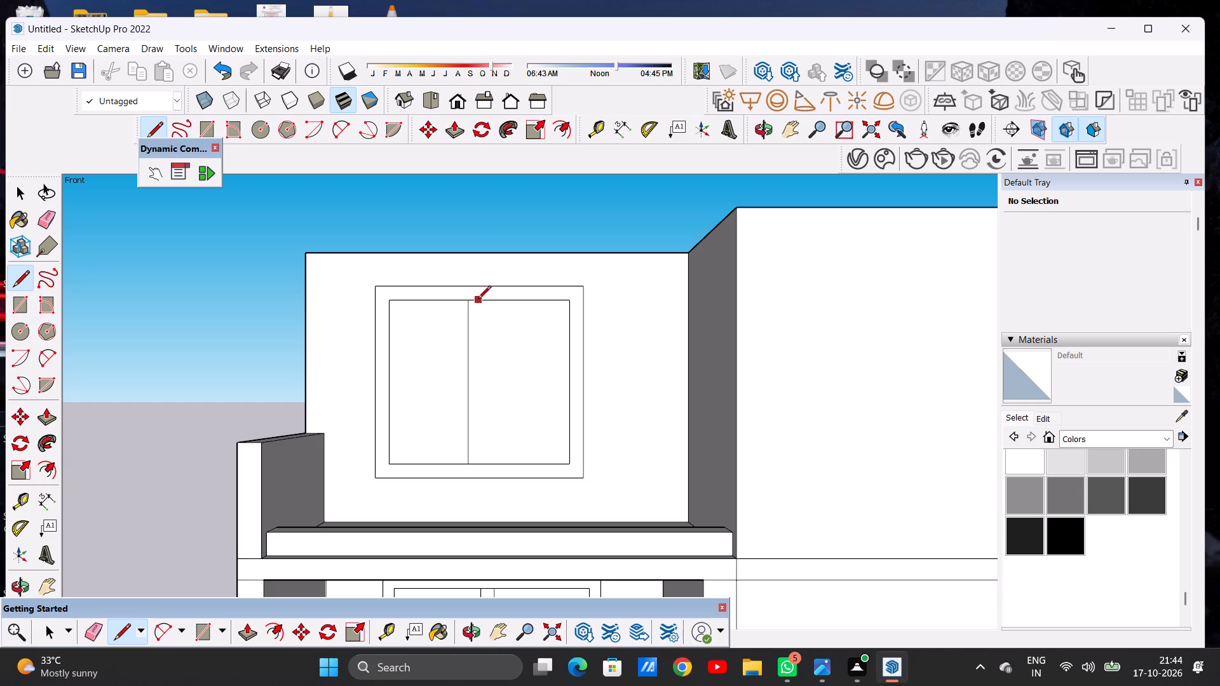
click(482, 298)
click(487, 467)
key(space)
Push/Pull the top face of the top-floor left balcony's front parapet up to the height of its side wall.
scroll(374, 369, down, 6)
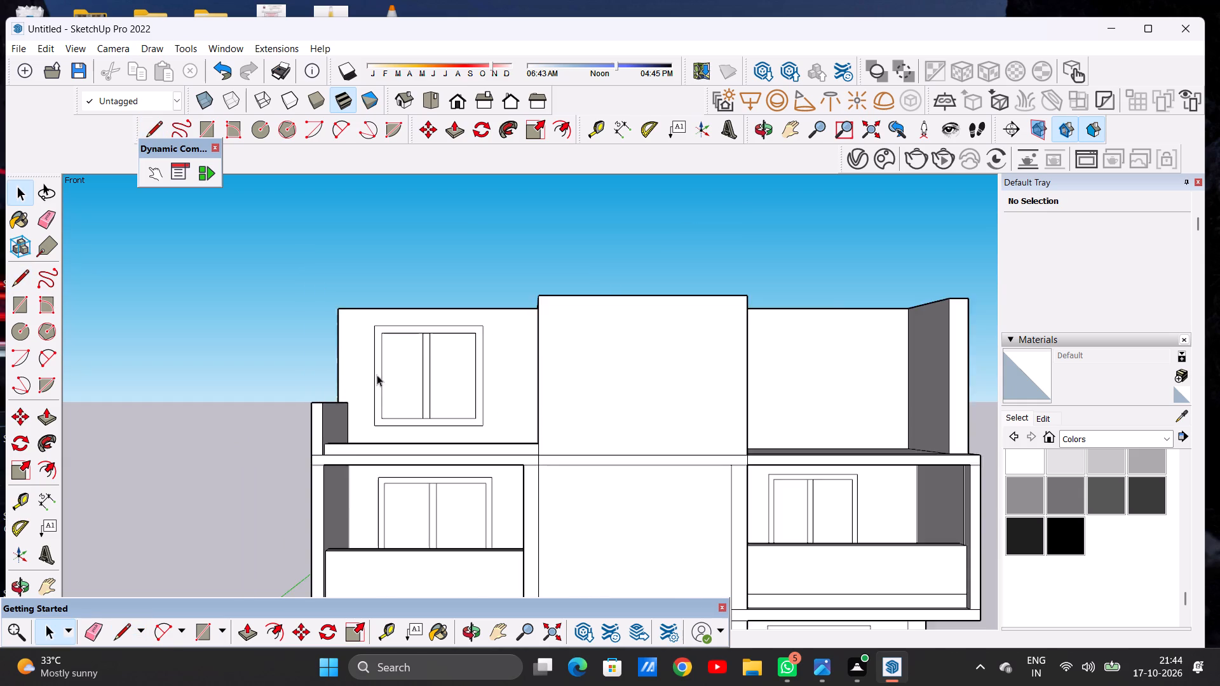
scroll(377, 375, down, 9)
middle_drag(402, 372, 285, 488)
scroll(395, 398, up, 2)
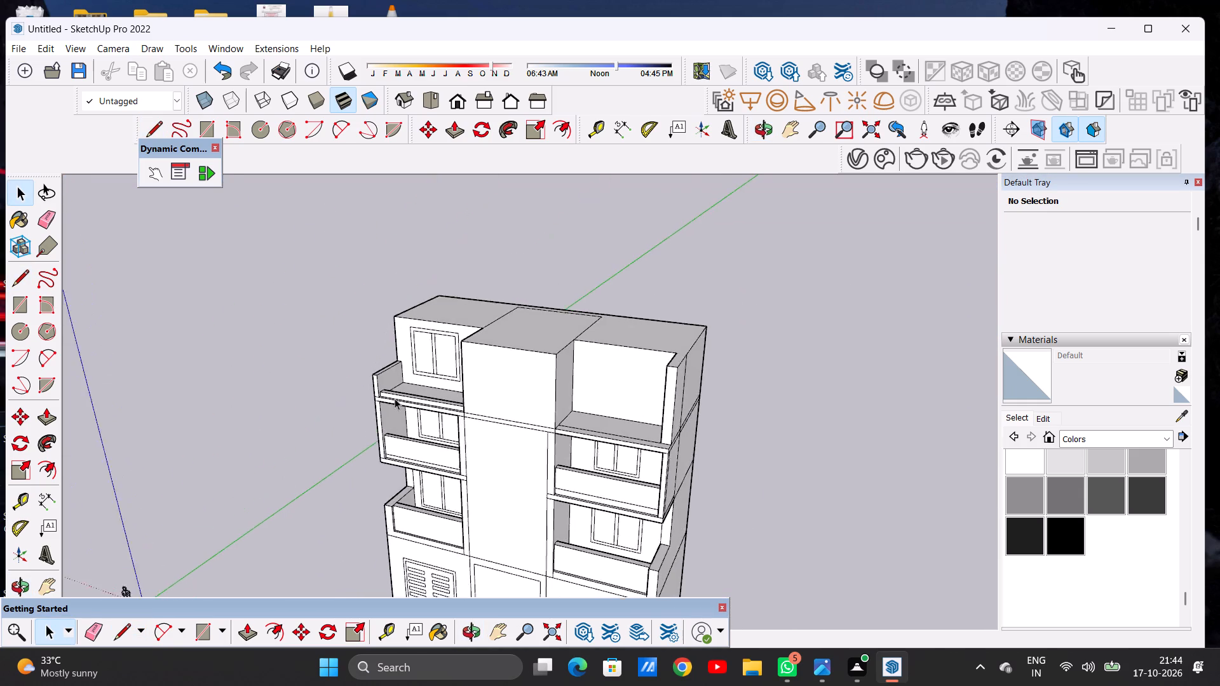
scroll(395, 398, up, 11)
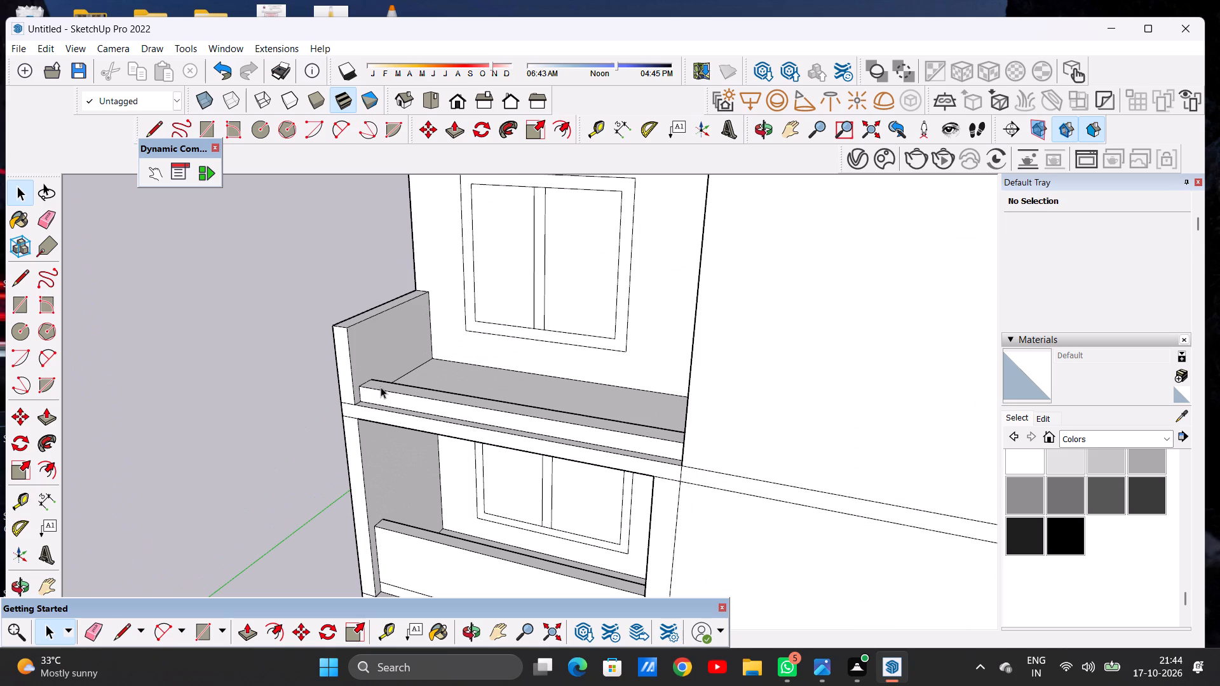
key(p)
scroll(349, 368, up, 12)
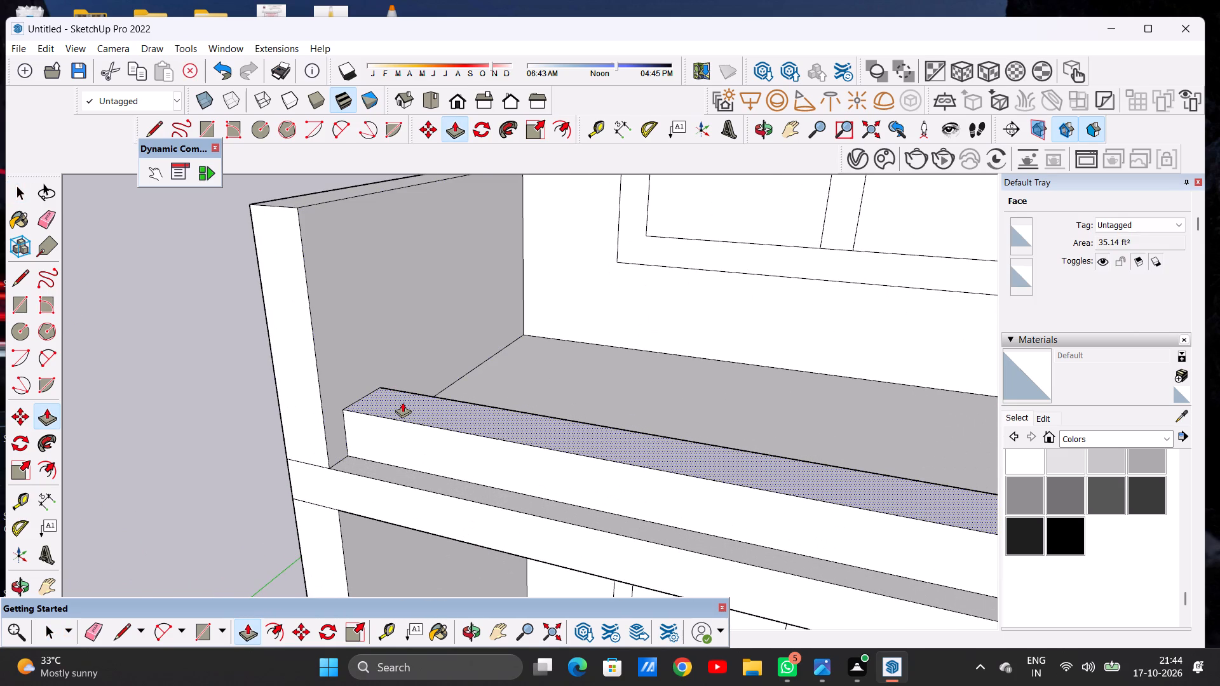
click(403, 402)
scroll(426, 290, down, 7)
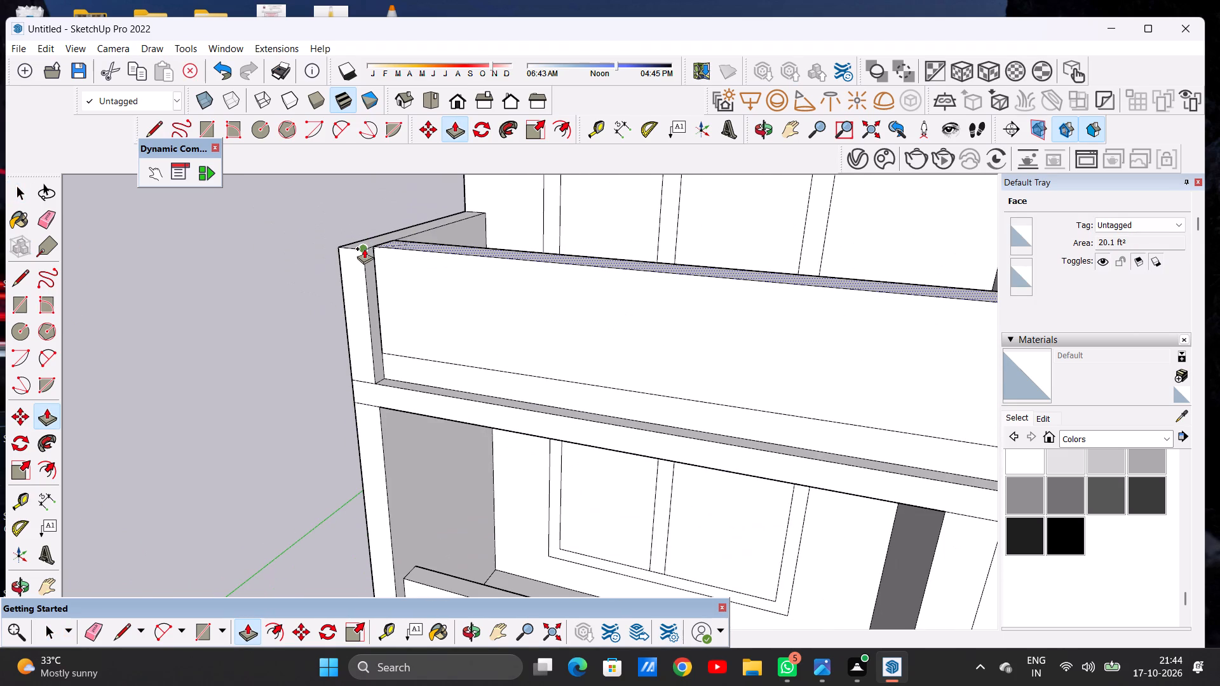
click(364, 248)
key(space)
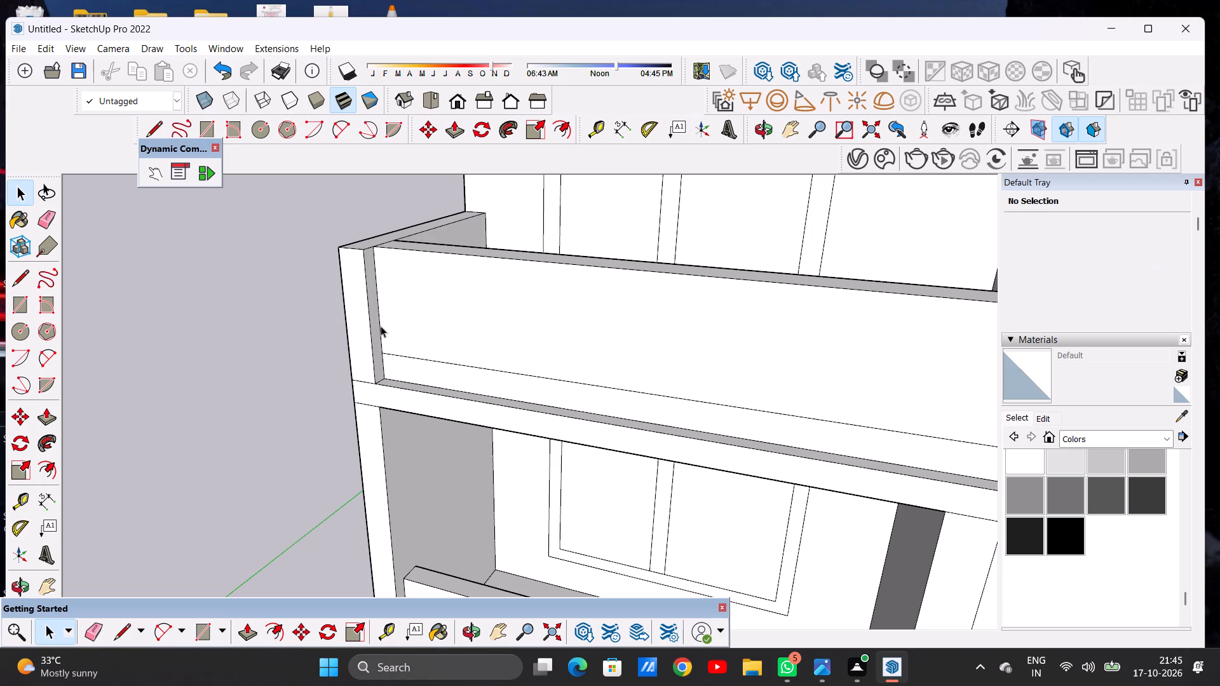
Draw a window outline rectangle of about 99 ft² on the top-floor right wall above the balcony.
scroll(381, 326, down, 6)
middle_drag(377, 324, 442, 309)
scroll(374, 315, down, 5)
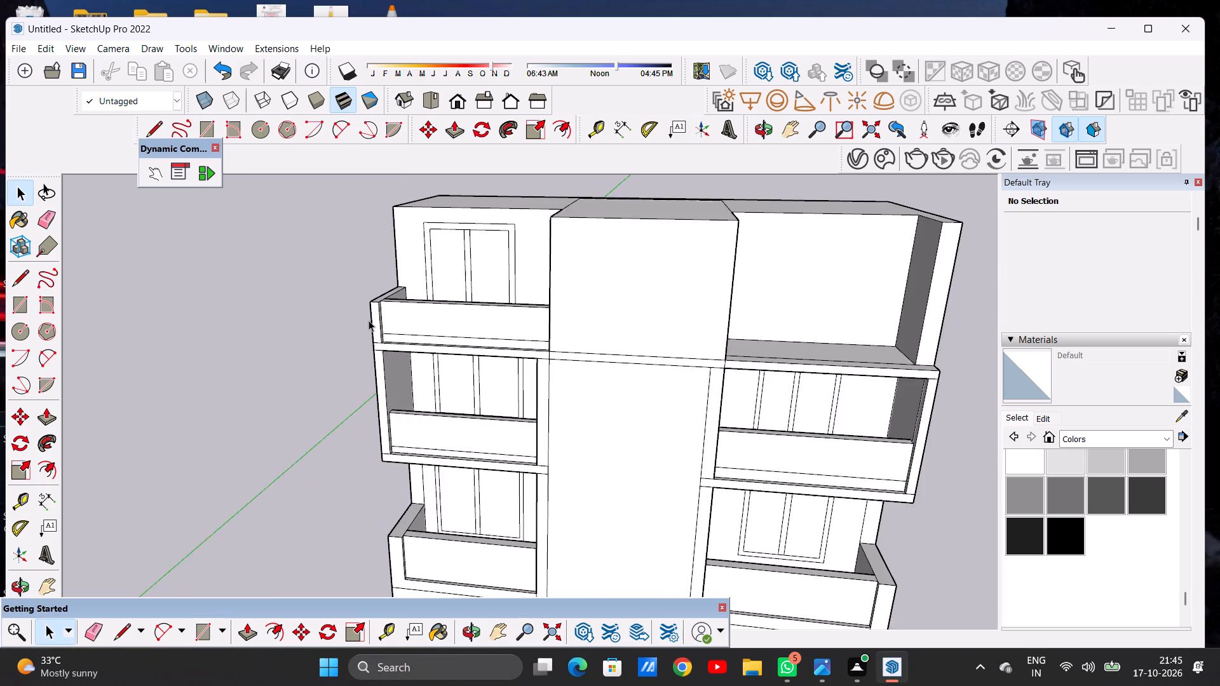
scroll(369, 320, down, 6)
scroll(372, 313, up, 1)
scroll(390, 300, down, 4)
scroll(590, 324, up, 6)
middle_drag(641, 325, 656, 287)
scroll(661, 271, up, 2)
scroll(646, 295, down, 4)
scroll(652, 289, up, 3)
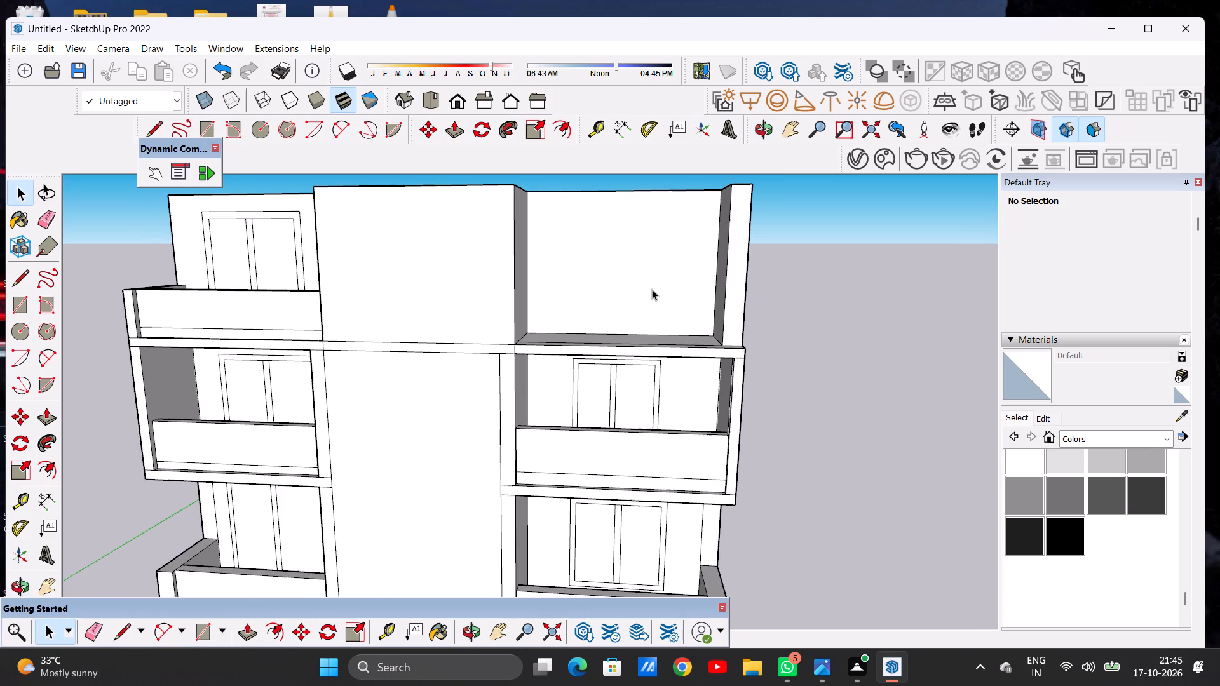
key(r)
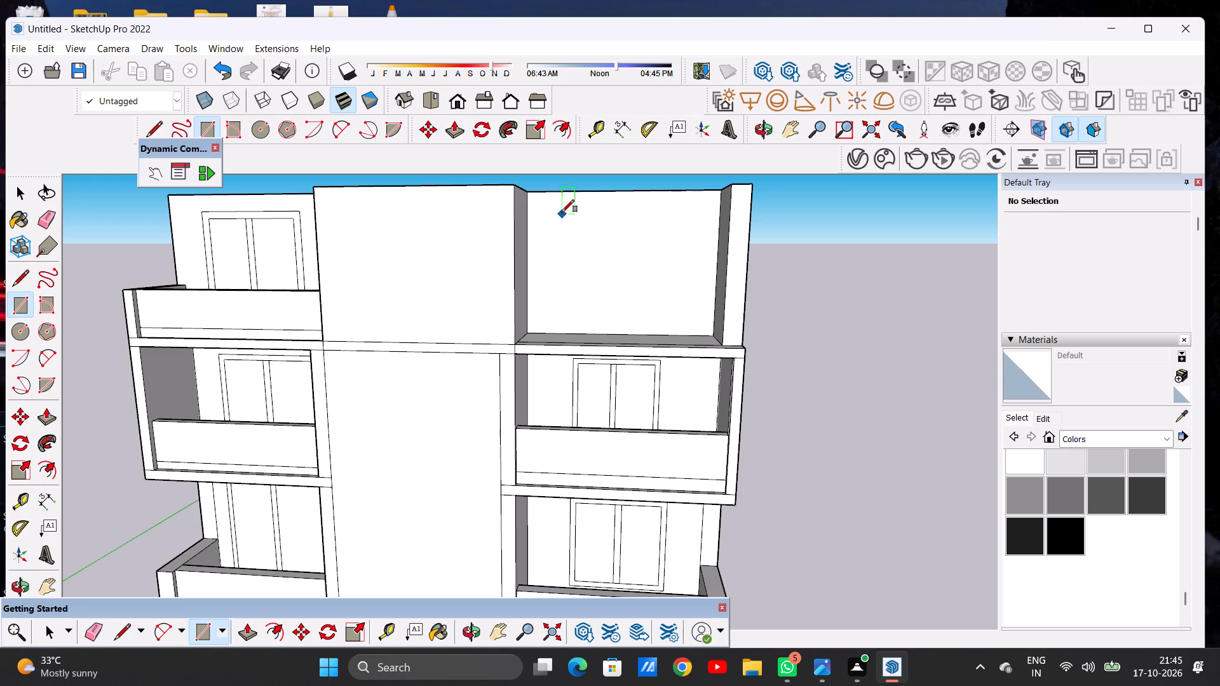
click(562, 211)
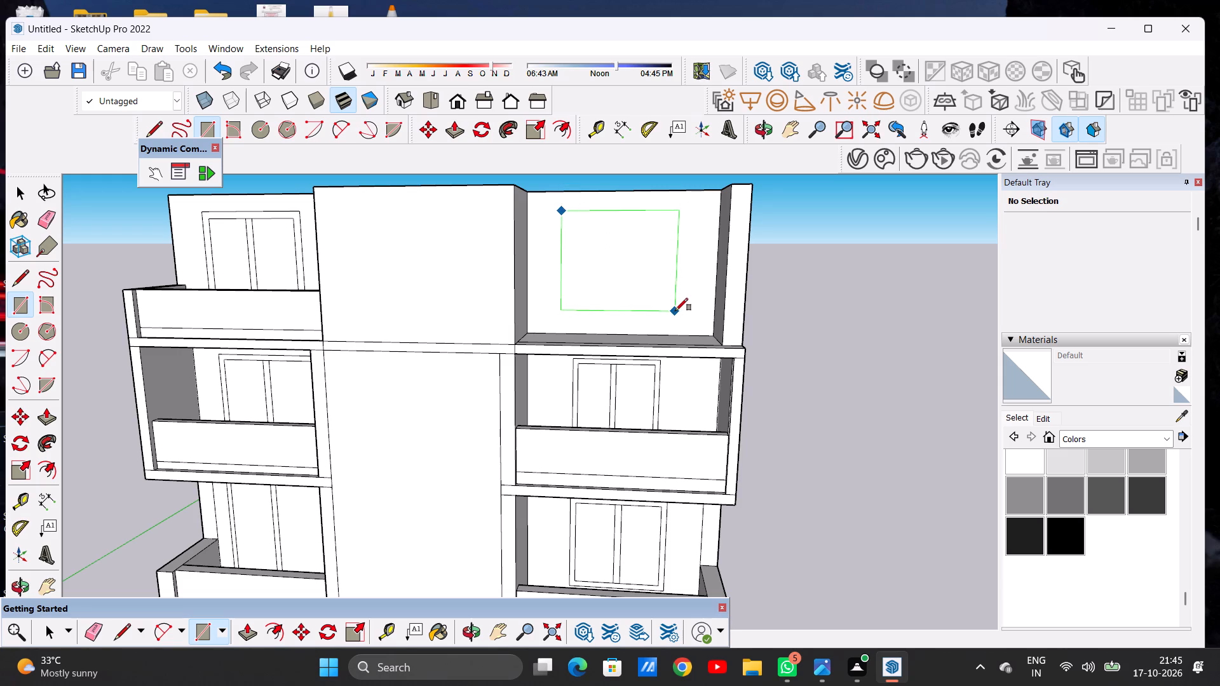
click(675, 311)
key(space)
Offset the top-floor right window rectangle inward to form a narrow frame border.
scroll(581, 318, down, 6)
scroll(606, 300, up, 6)
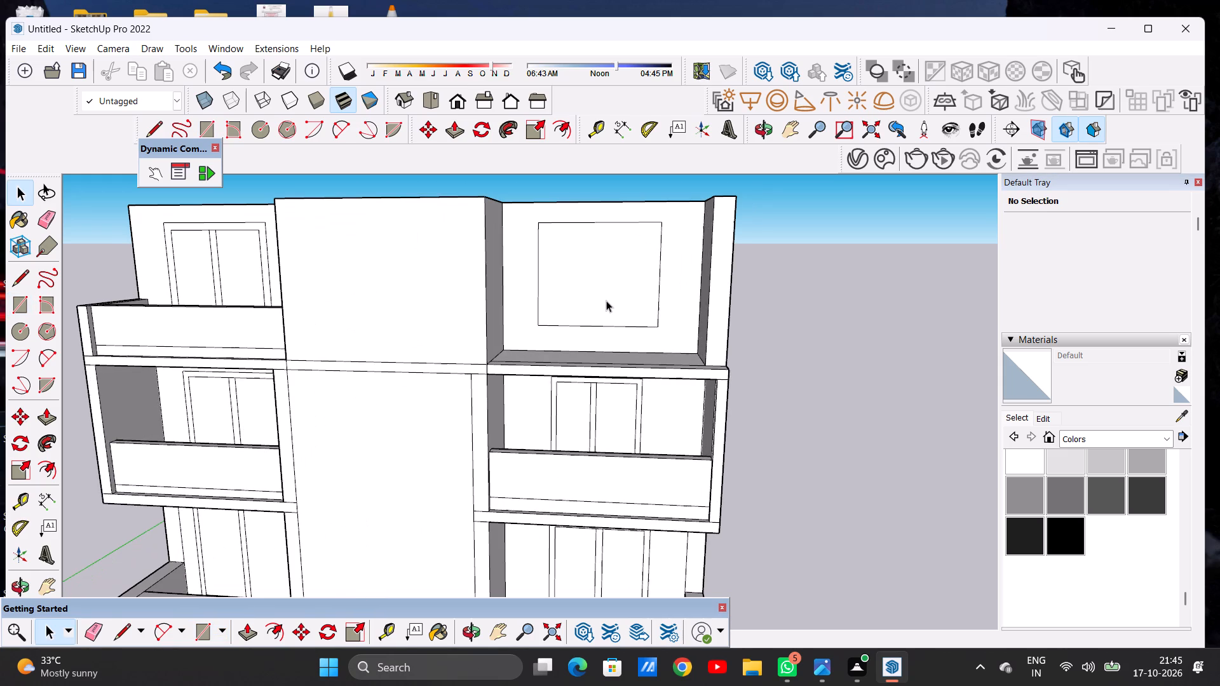
text(OF)
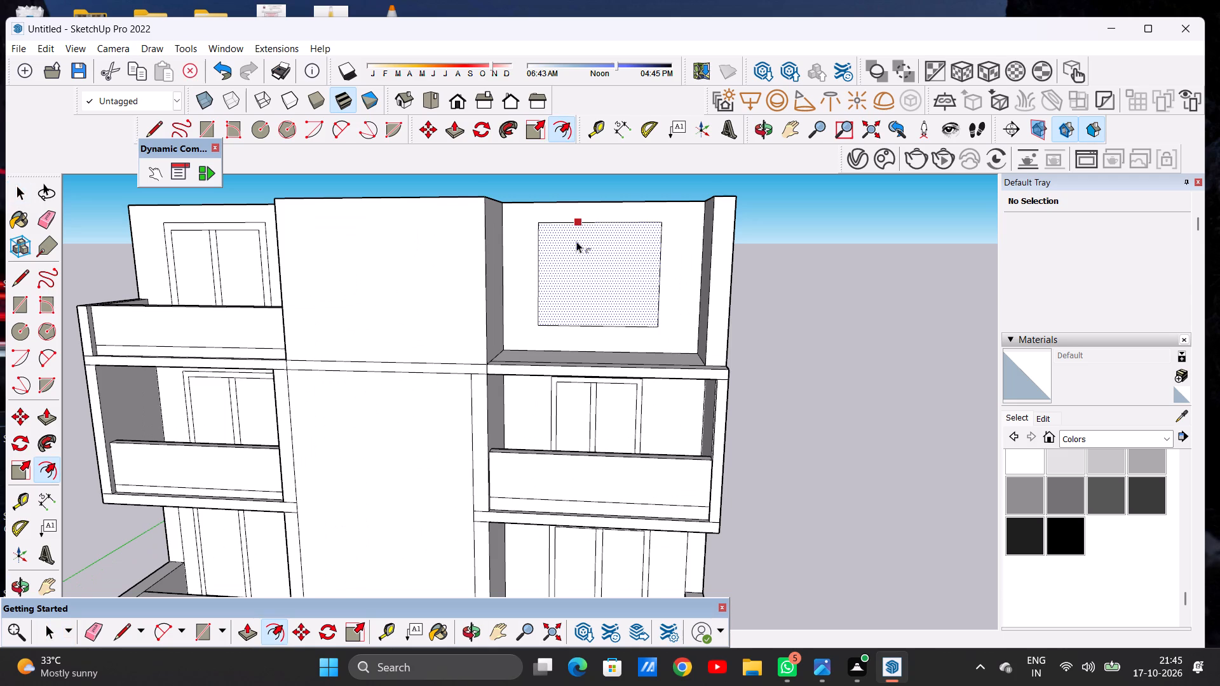
click(576, 241)
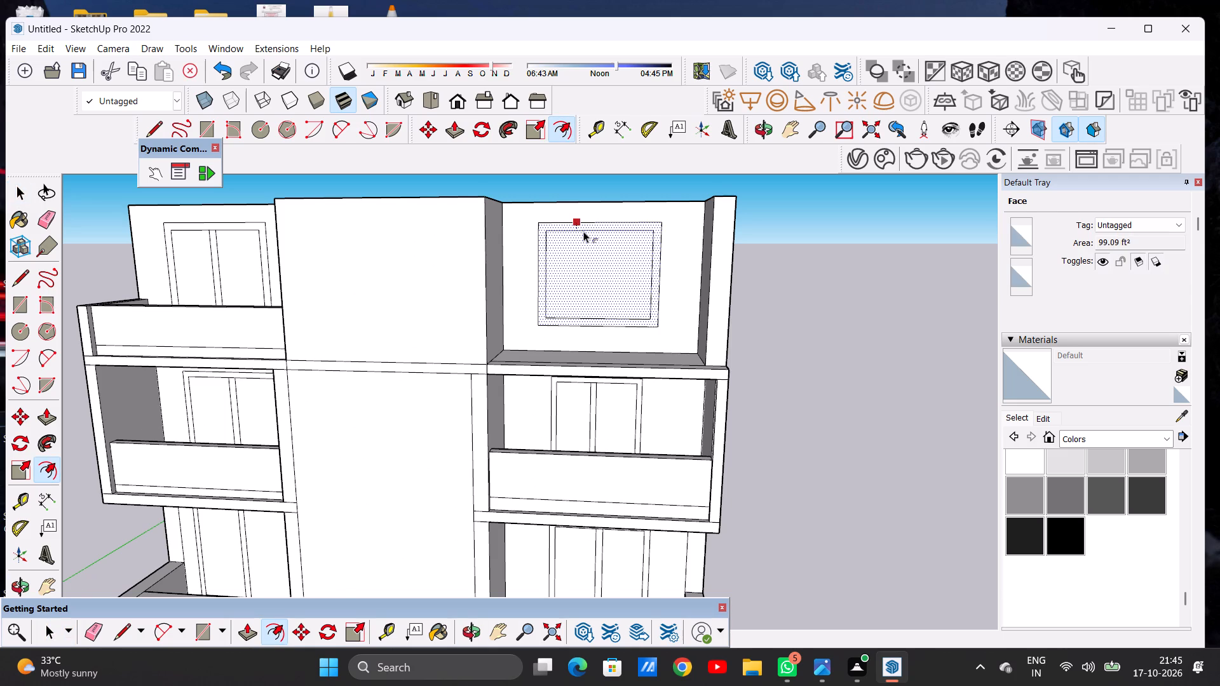
click(583, 231)
key(space)
Draw two closely spaced vertical lines across the middle of the top-floor right window's inner rectangle to form the centre mullion.
text(L)
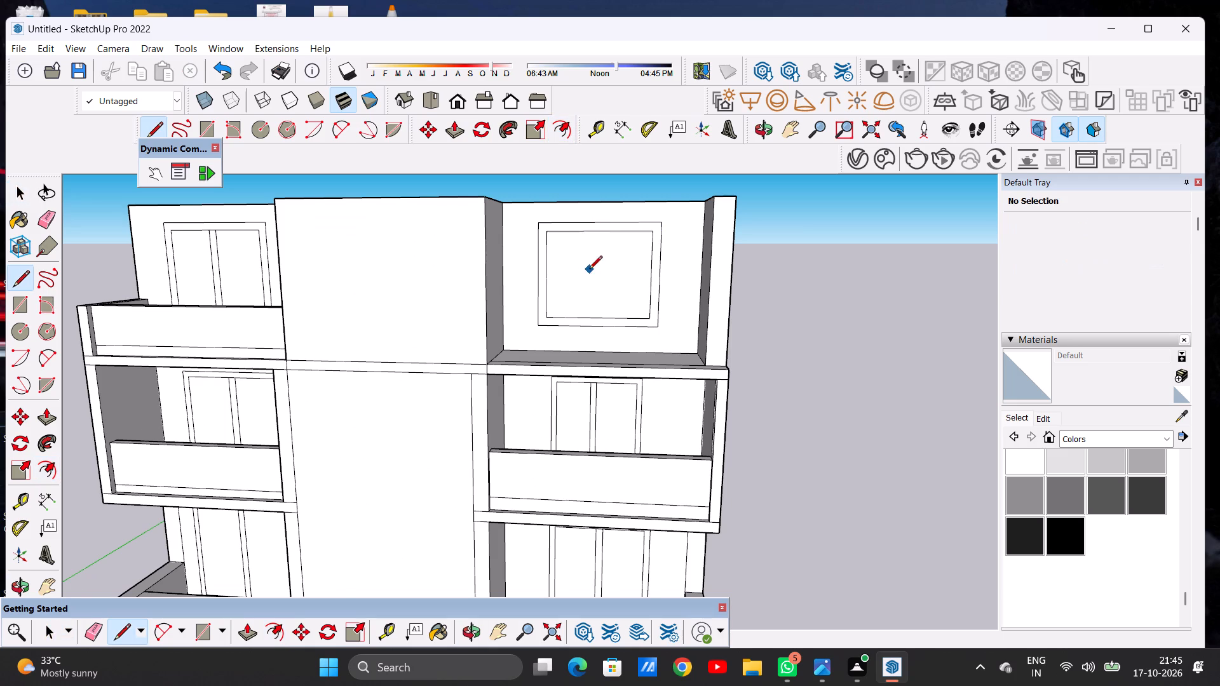
scroll(588, 292, up, 3)
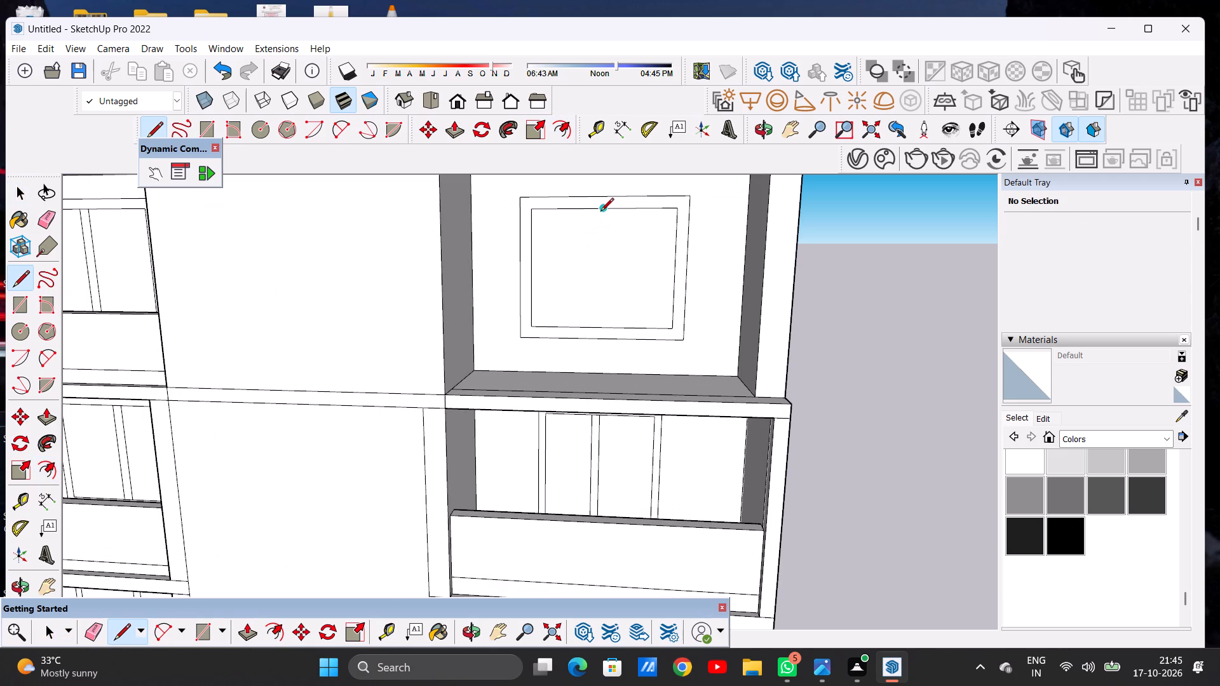
click(593, 211)
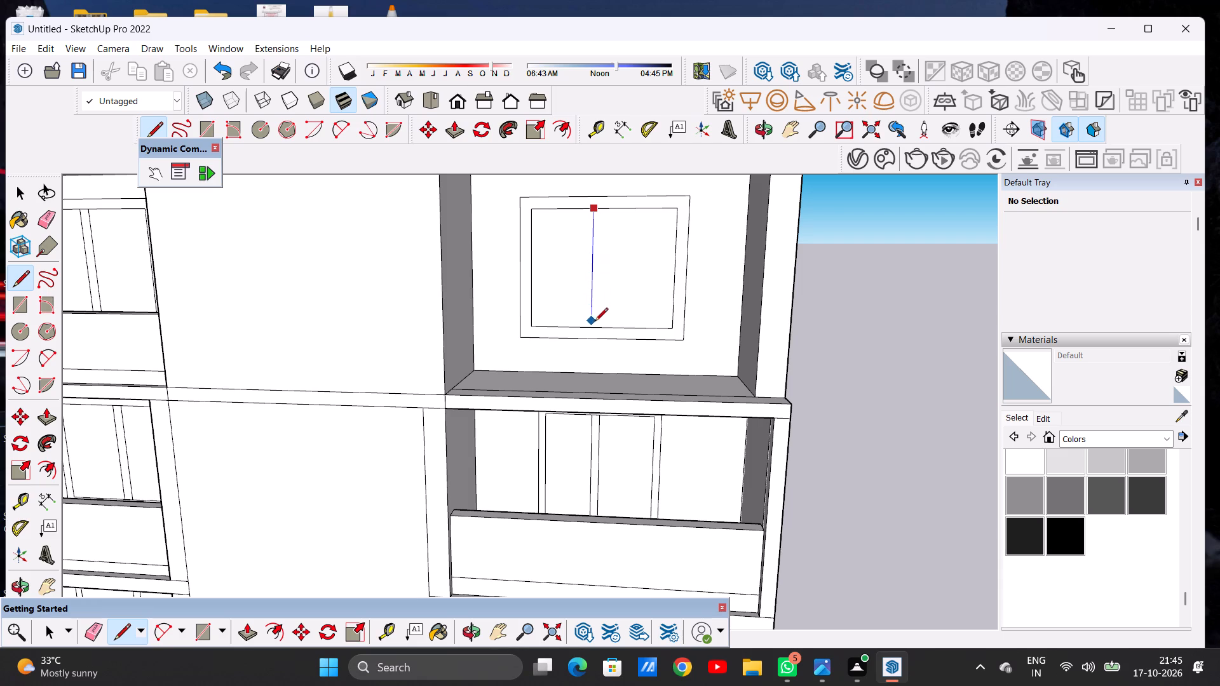
click(595, 328)
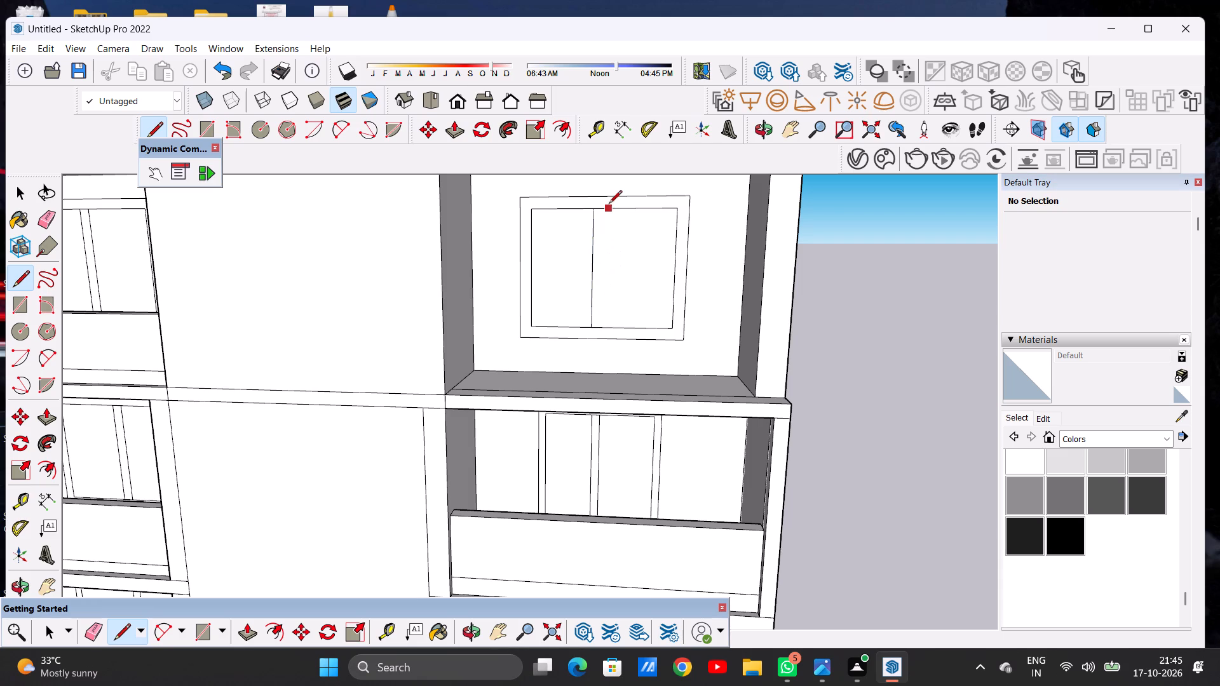
click(603, 212)
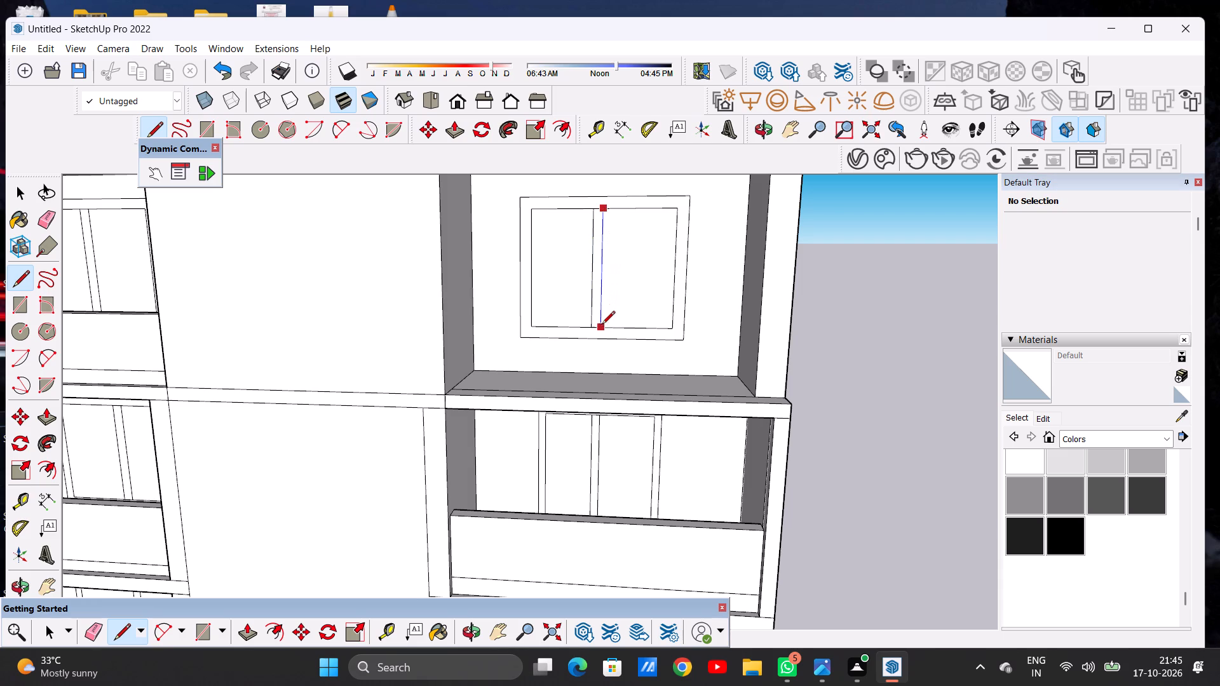
click(602, 328)
key(space)
Draw a line across the top of the top-floor right balcony's side wall, separating it from the roof.
scroll(587, 337, down, 7)
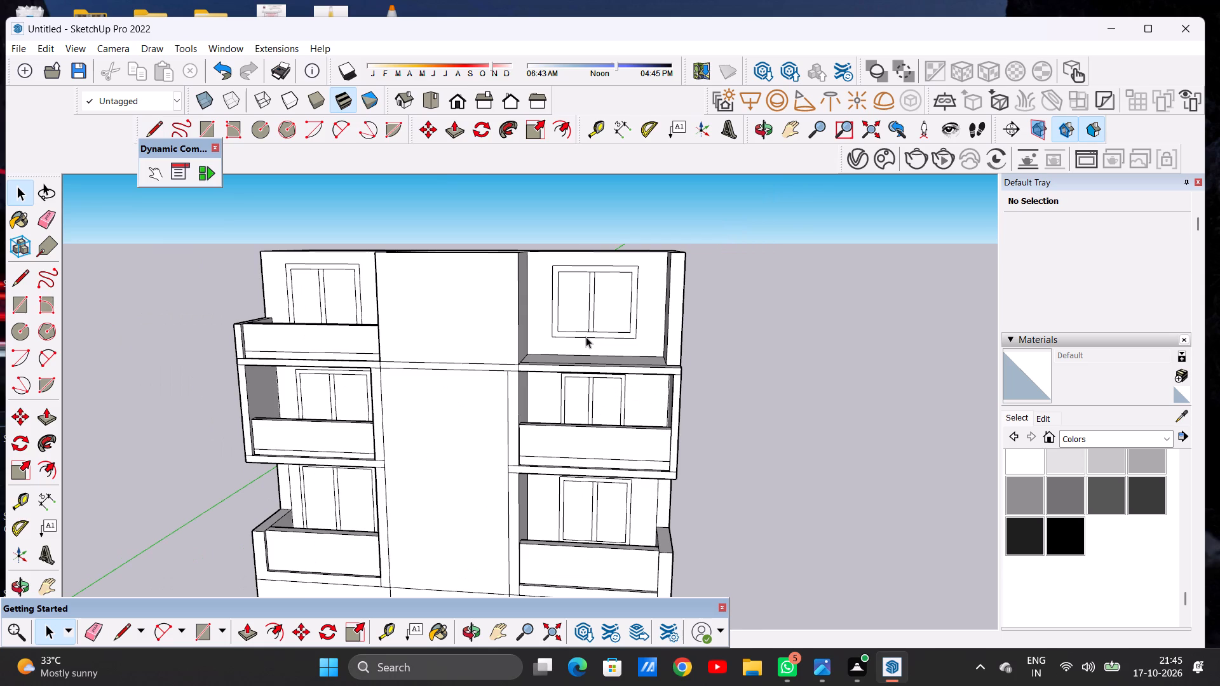
scroll(562, 279, down, 4)
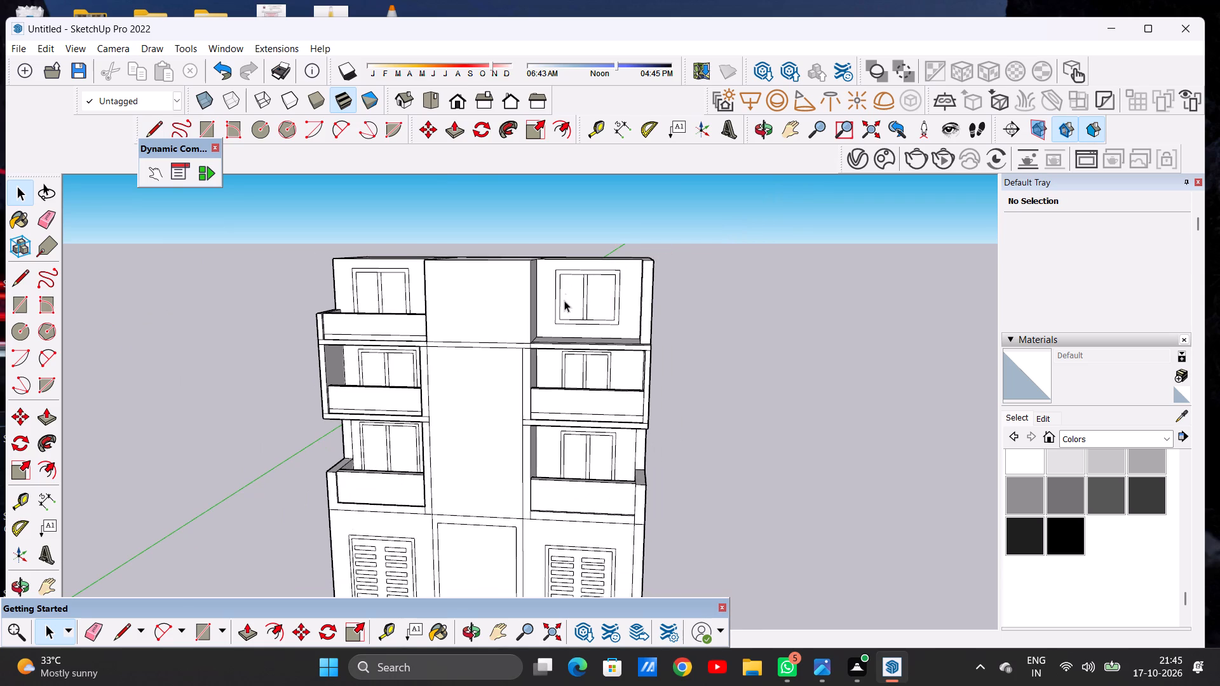
middle_drag(546, 325, 529, 407)
scroll(596, 360, up, 5)
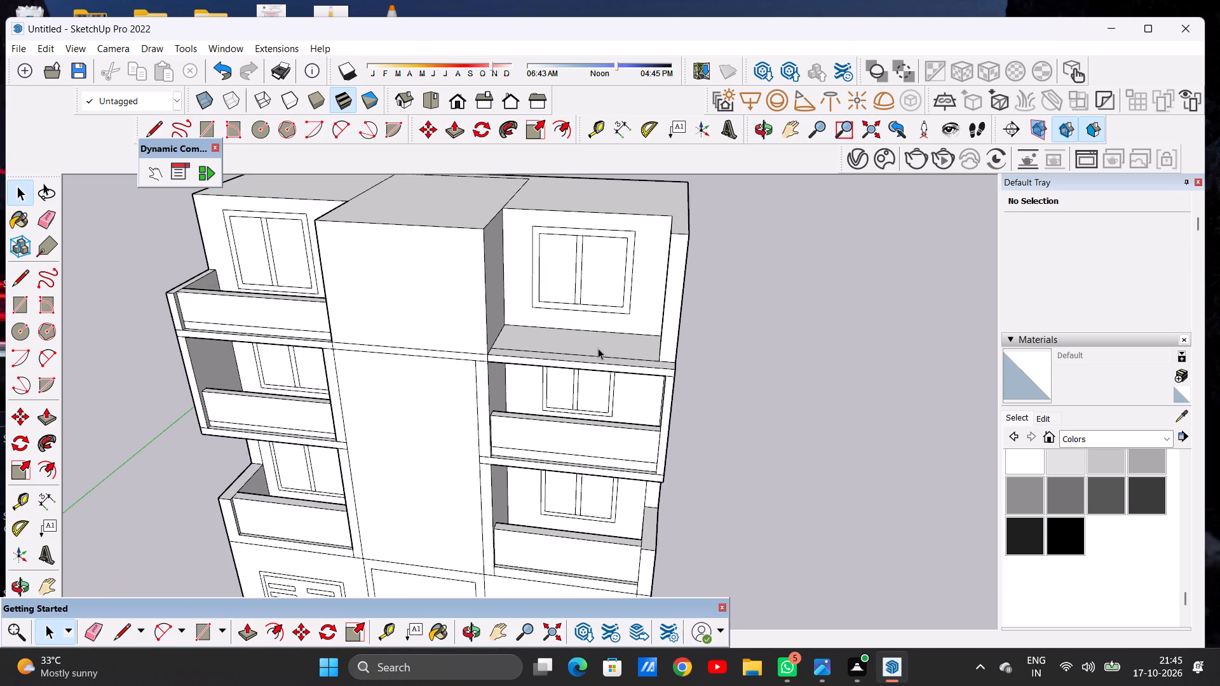
middle_drag(598, 348, 478, 433)
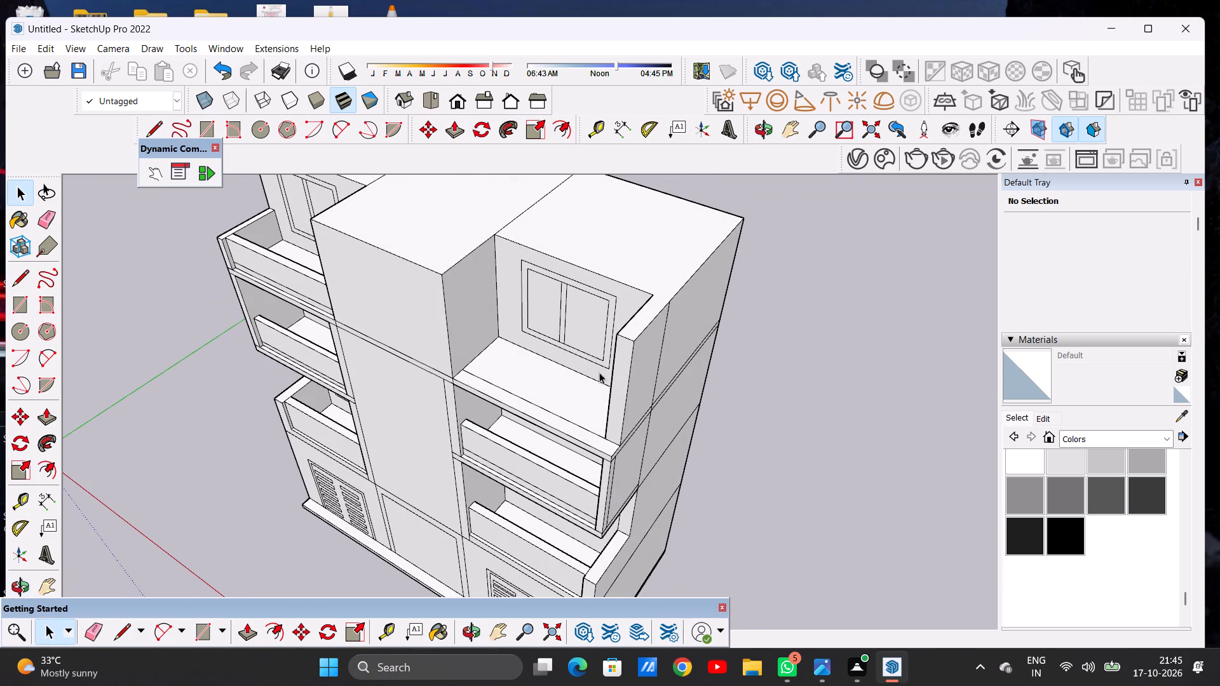
scroll(621, 358, down, 6)
middle_drag(602, 374, 614, 332)
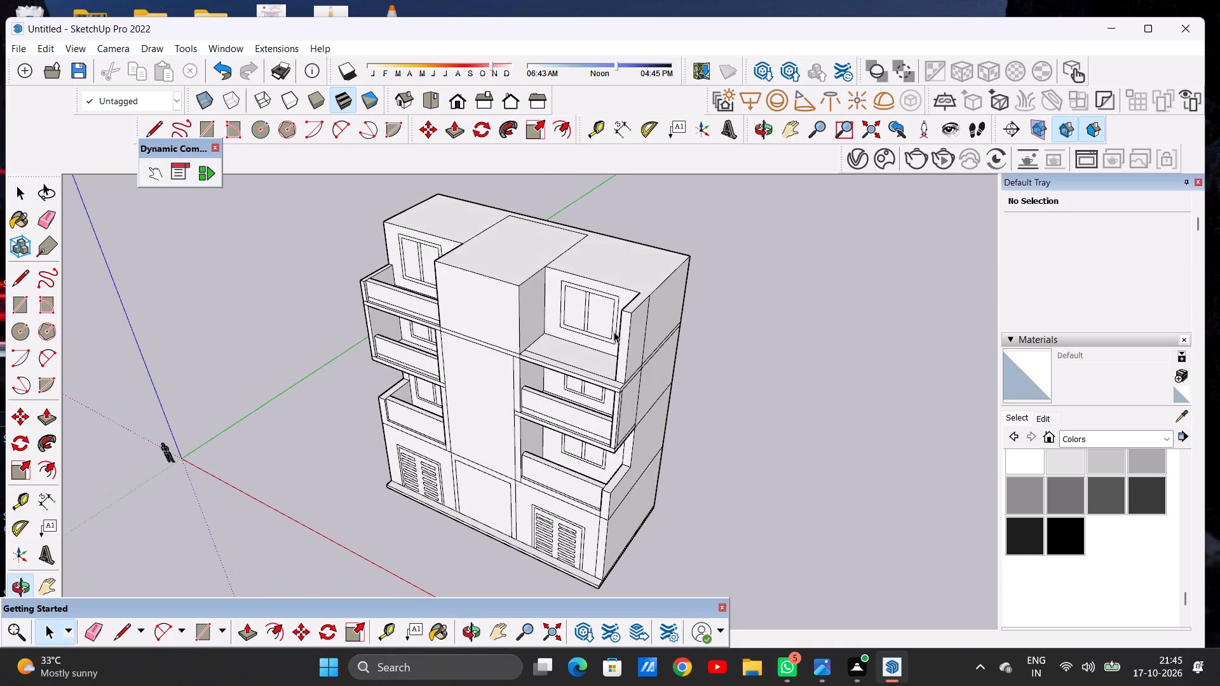
middle_drag(629, 297, 597, 397)
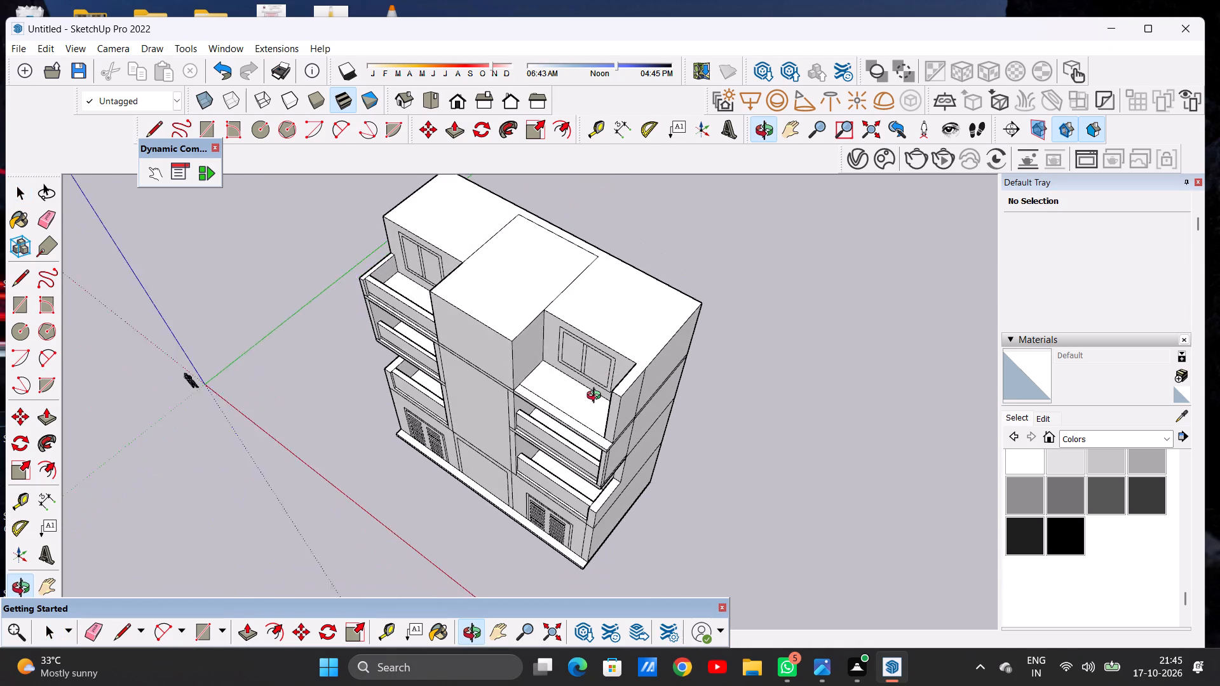
middle_drag(597, 397, 594, 422)
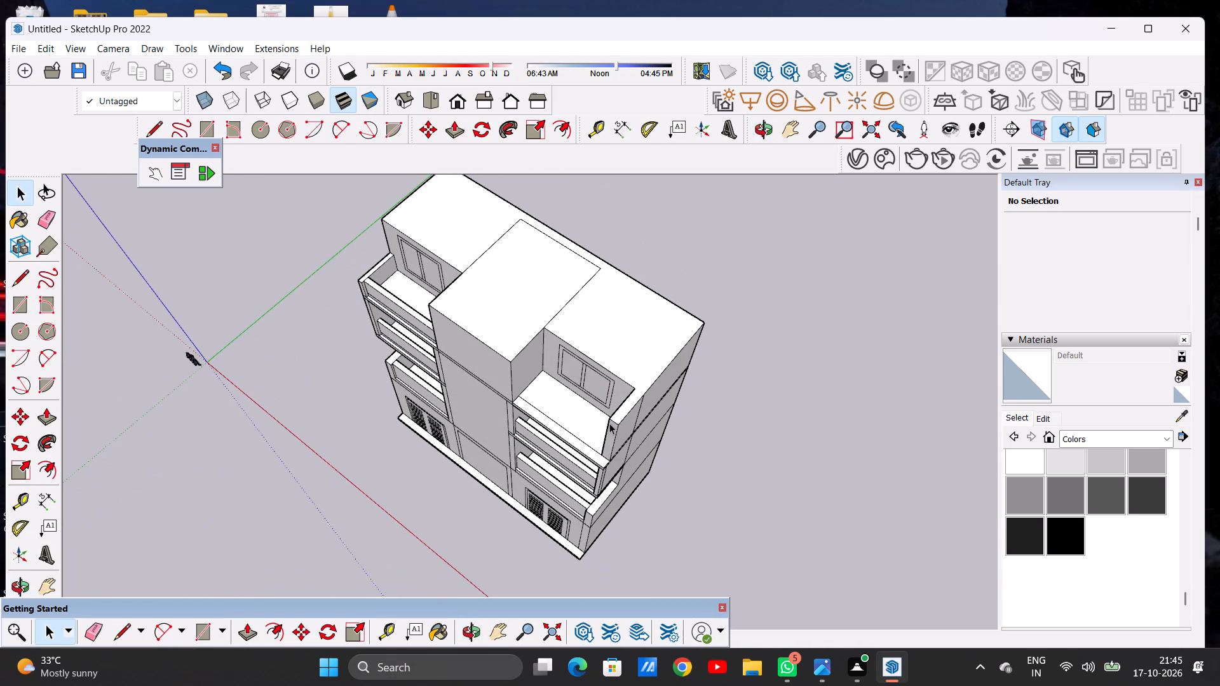
key(l)
scroll(650, 398, up, 4)
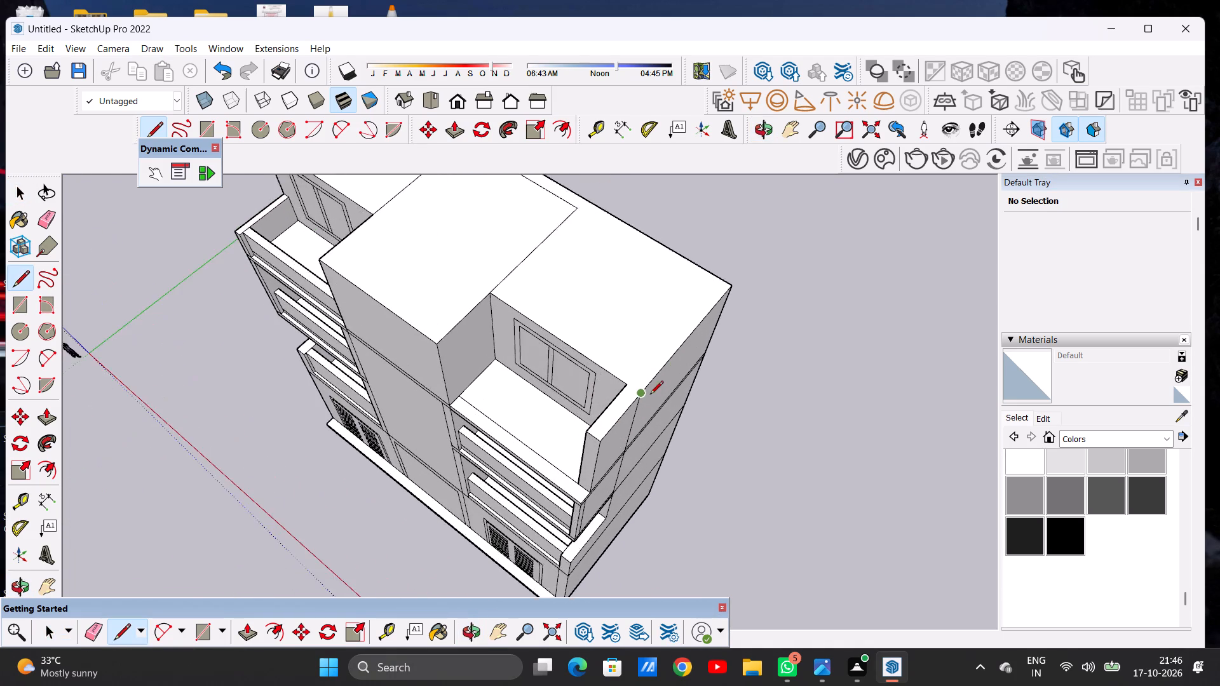
scroll(650, 395, up, 10)
click(601, 368)
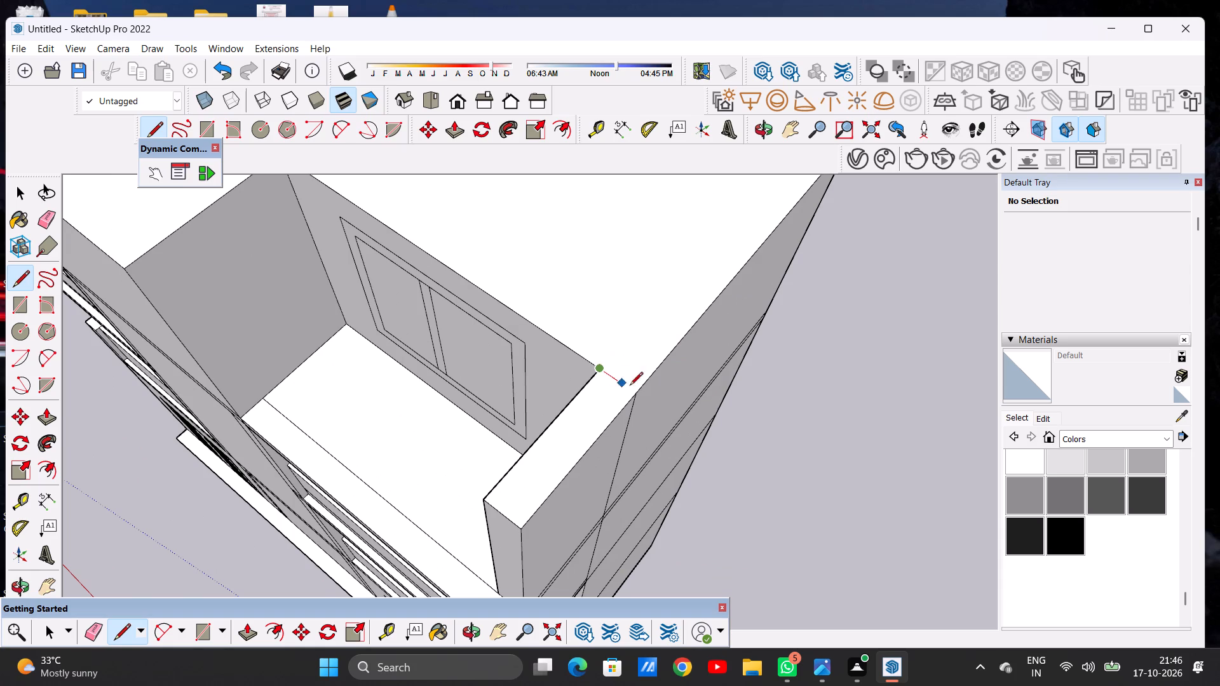
click(643, 394)
key(space)
Push/Pull the top of the right balcony's side wall down to the height of the top-floor left balcony's parapet.
key(p)
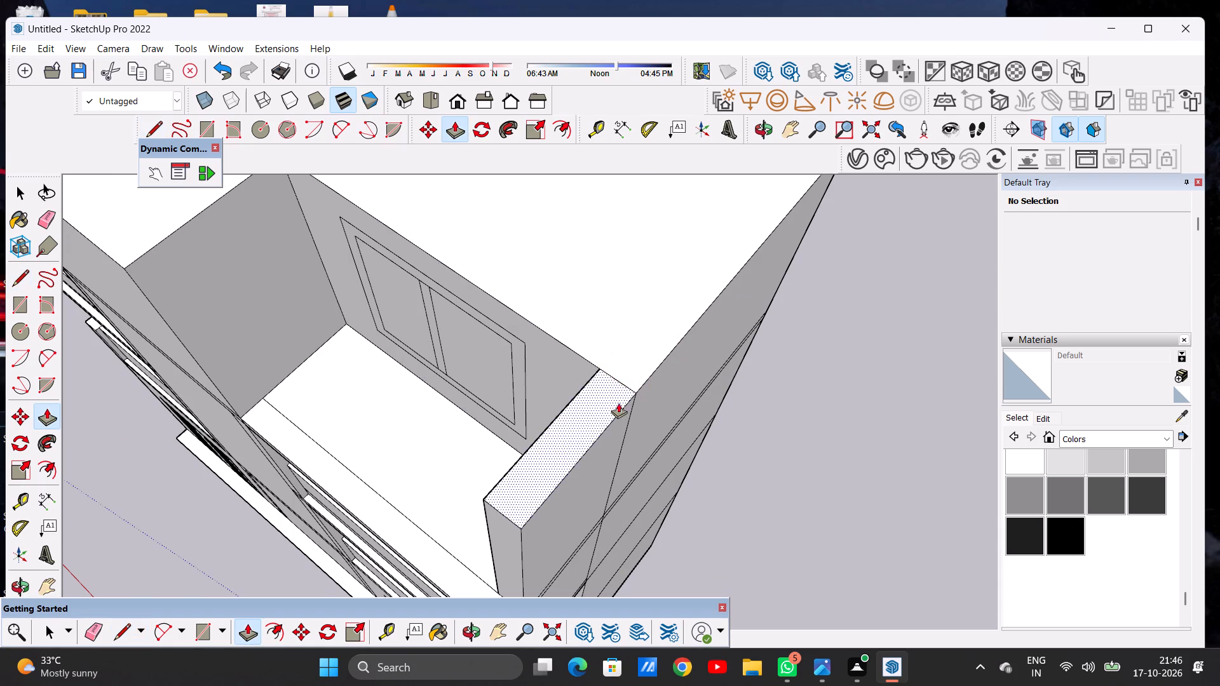
middle_drag(508, 408, 644, 324)
click(726, 220)
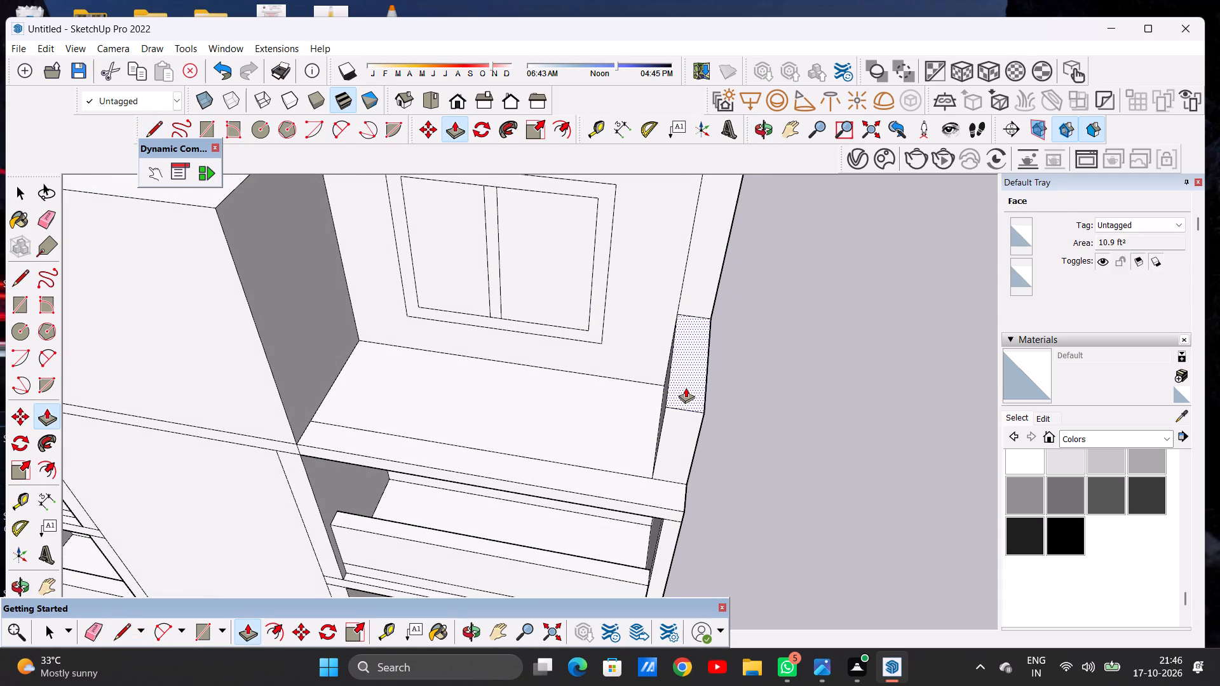
scroll(686, 387, down, 11)
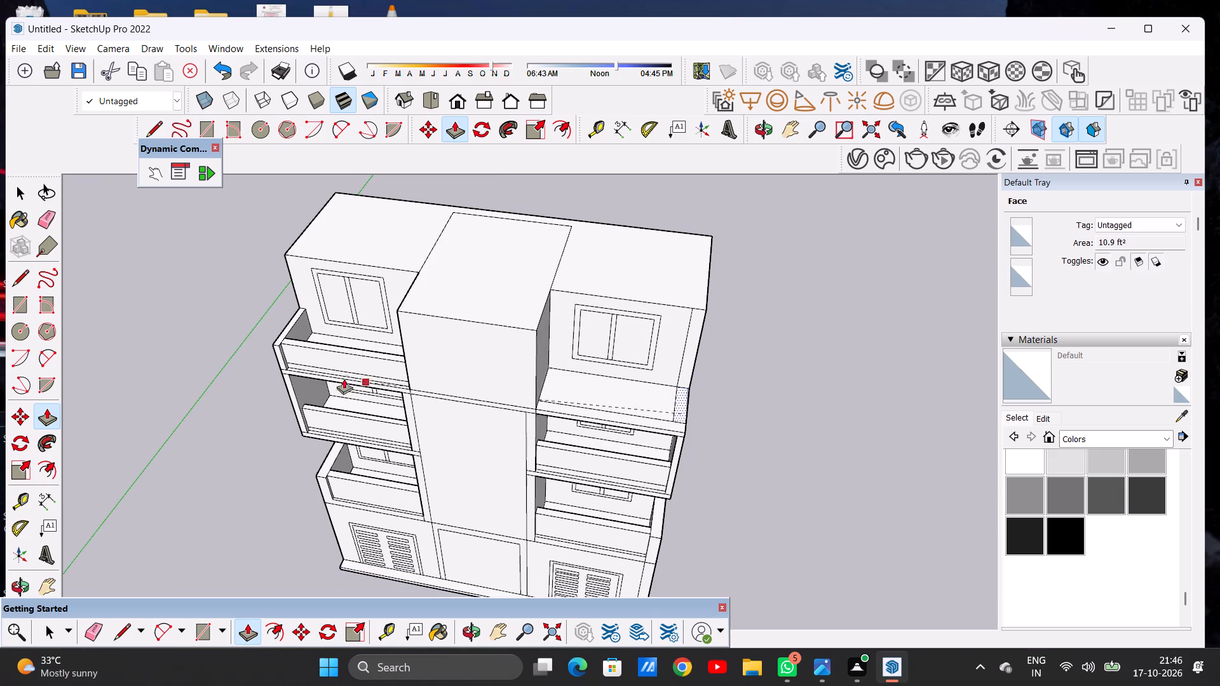
click(278, 354)
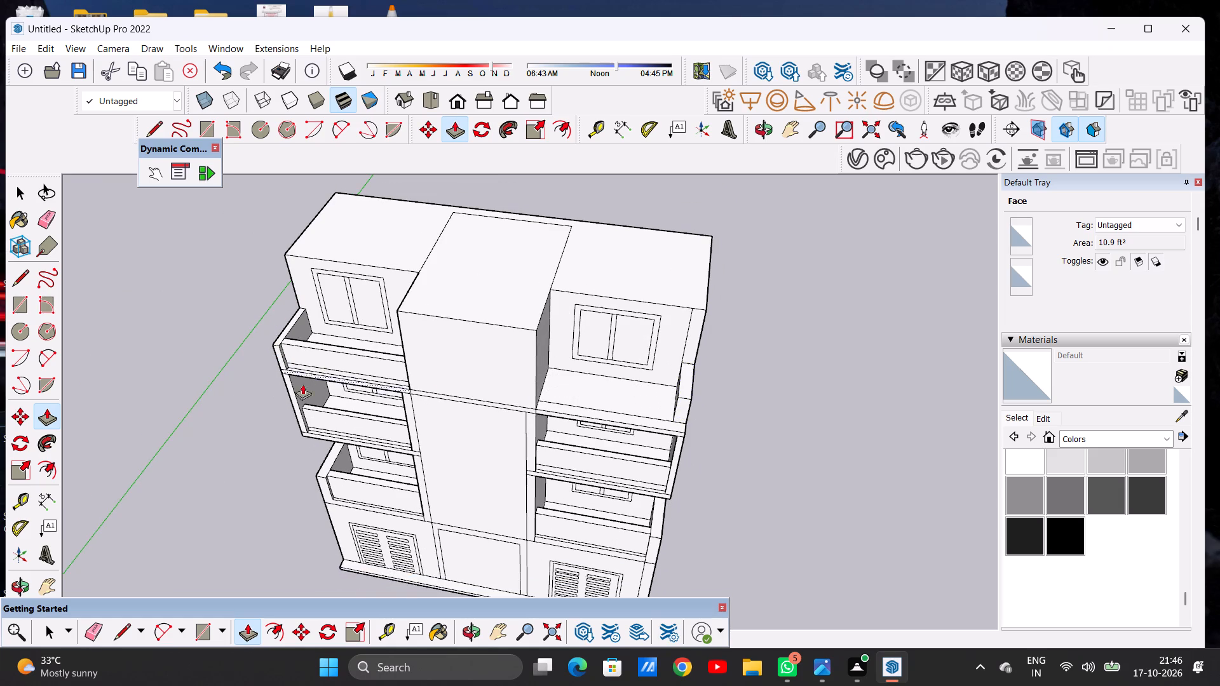
key(space)
Push/Pull the inner face of the top-floor right balcony's lowered side wall slightly outward to make the wall thinner.
scroll(482, 444, down, 5)
middle_drag(600, 380, 712, 342)
scroll(633, 413, up, 6)
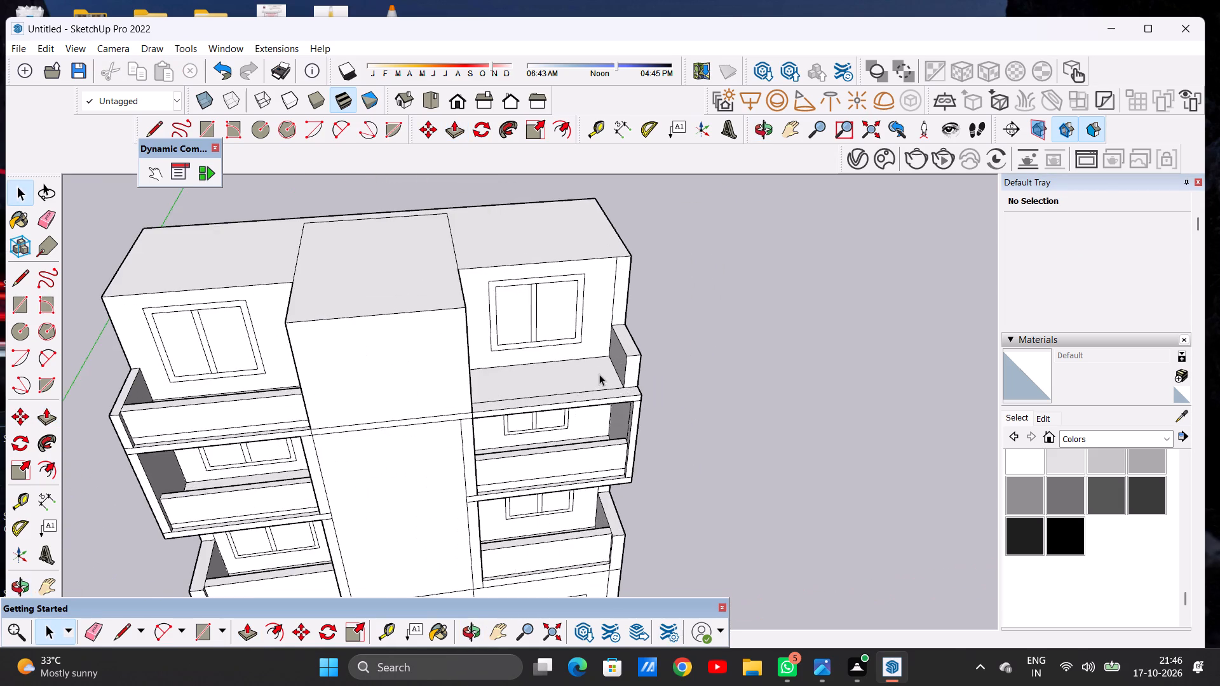
middle_drag(589, 355, 646, 319)
scroll(625, 342, up, 10)
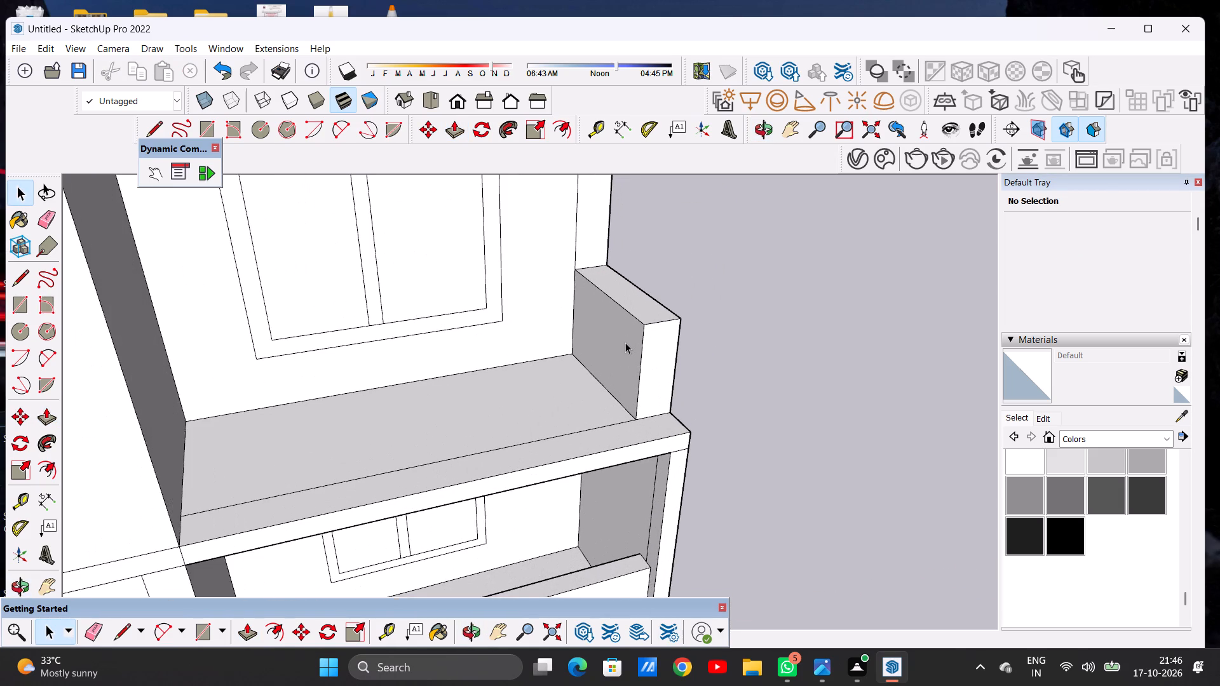
key(p)
scroll(625, 342, up, 5)
click(641, 327)
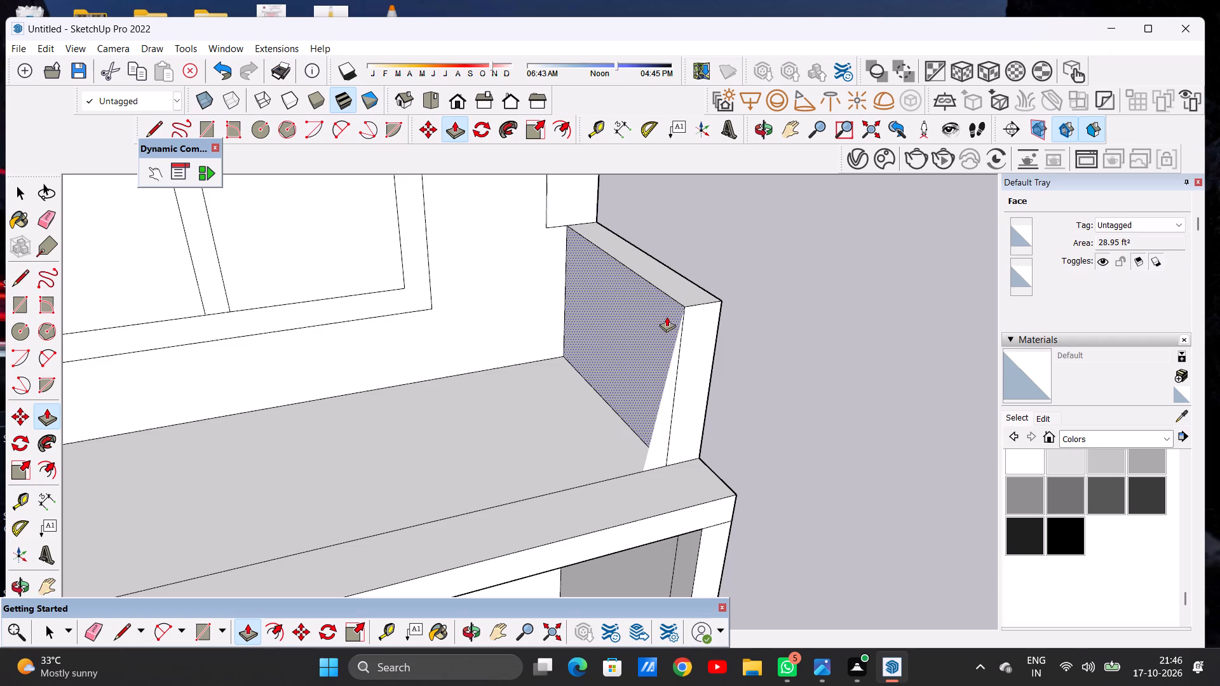
click(667, 316)
key(space)
Push/Pull the front end face of the top-floor right balcony's side wall out to the floor slab's front edge.
middle_drag(682, 459, 667, 454)
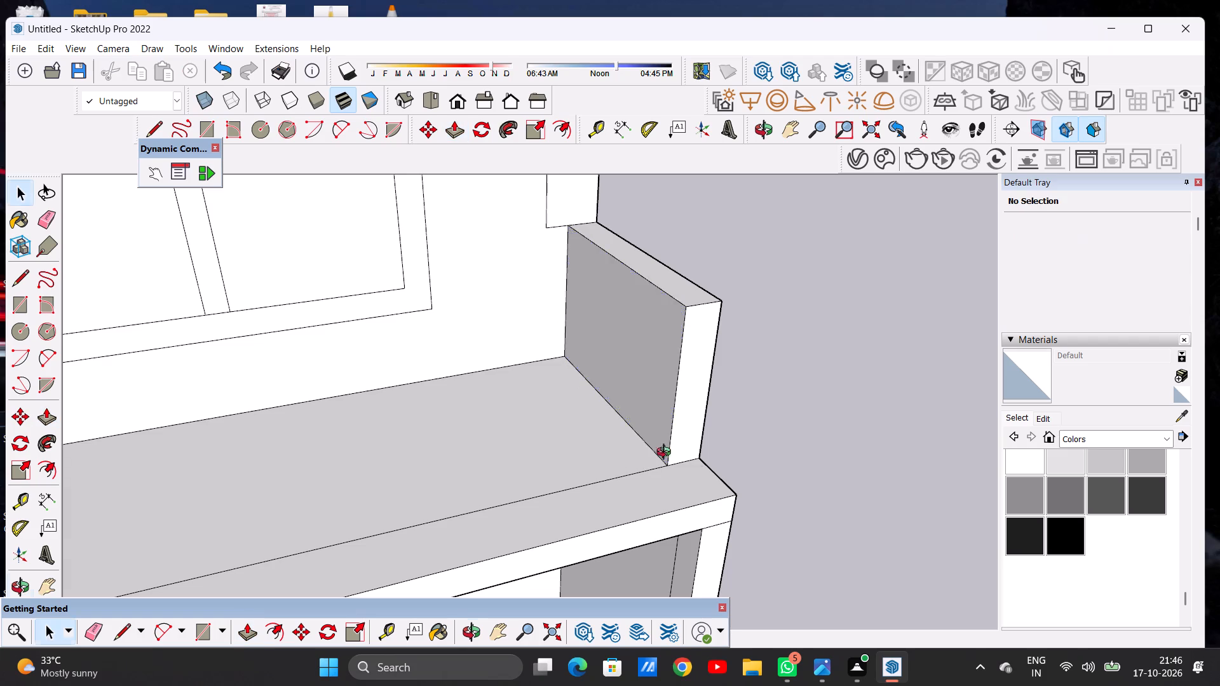
middle_drag(667, 454, 541, 526)
scroll(637, 452, down, 4)
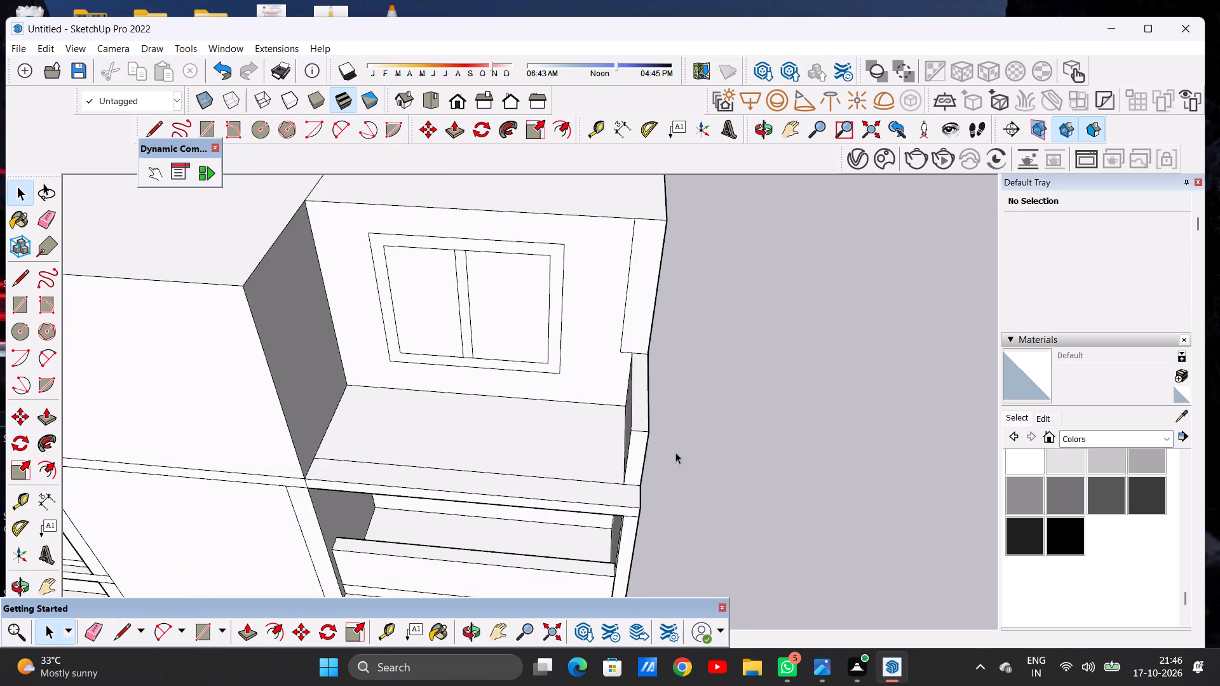
scroll(675, 452, down, 7)
middle_drag(548, 469, 112, 434)
scroll(372, 379, up, 6)
scroll(508, 401, down, 1)
scroll(508, 401, up, 2)
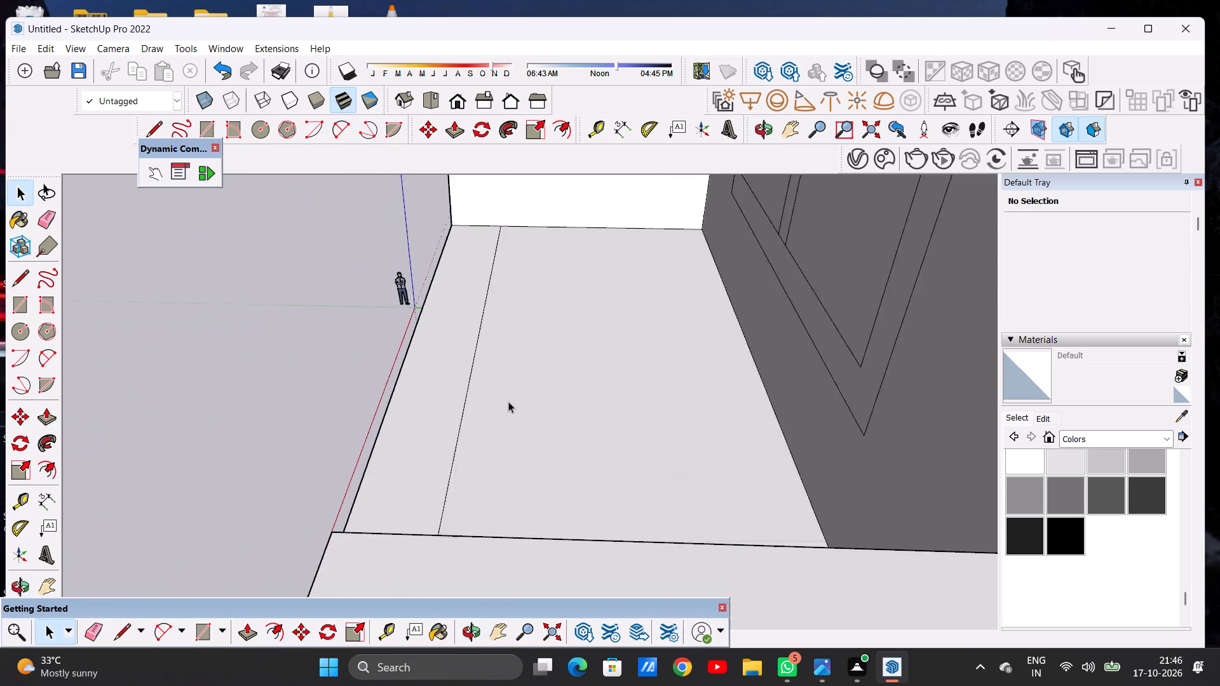
scroll(508, 401, up, 10)
scroll(419, 443, down, 20)
scroll(419, 443, down, 5)
middle_drag(454, 438, 635, 407)
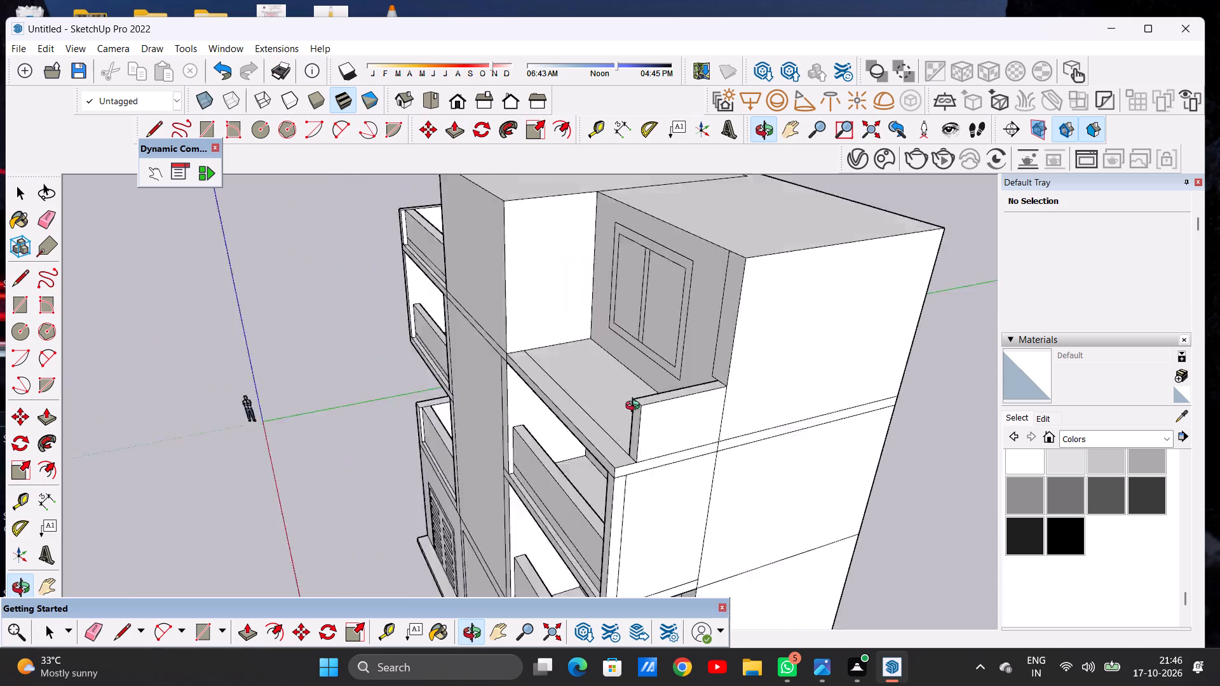
middle_drag(635, 407, 771, 397)
scroll(628, 375, down, 5)
middle_drag(730, 382, 624, 402)
scroll(684, 430, down, 1)
scroll(684, 430, up, 4)
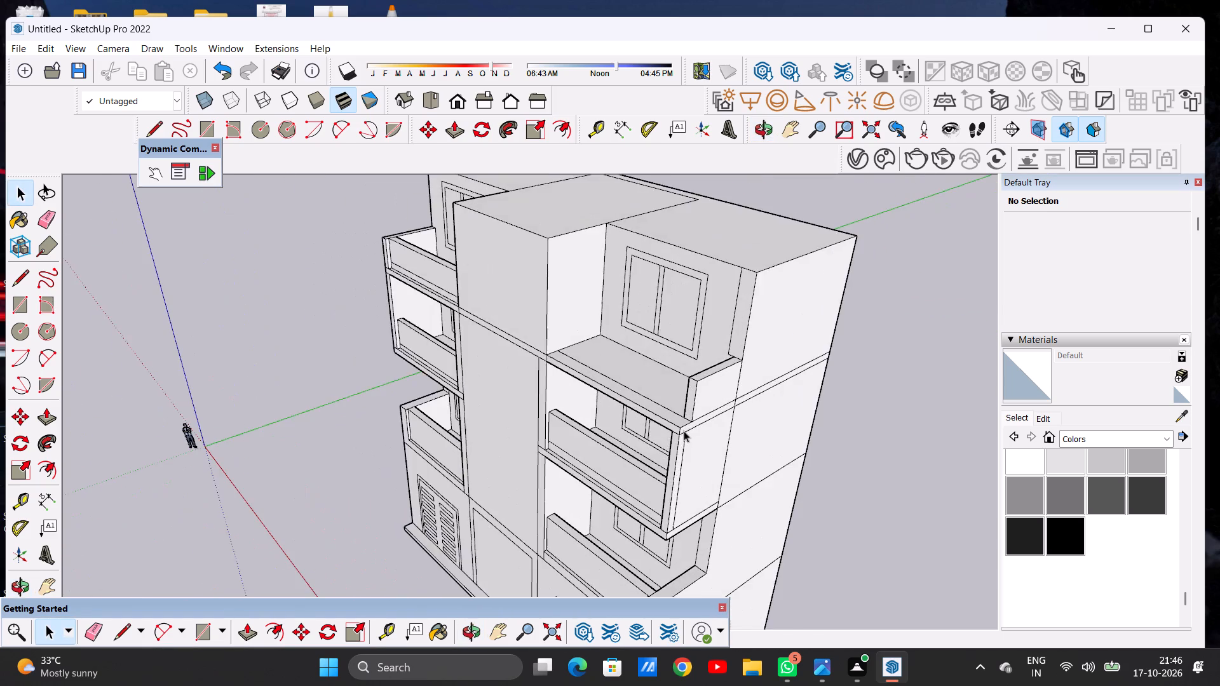
scroll(684, 431, up, 9)
key(p)
scroll(688, 391, up, 3)
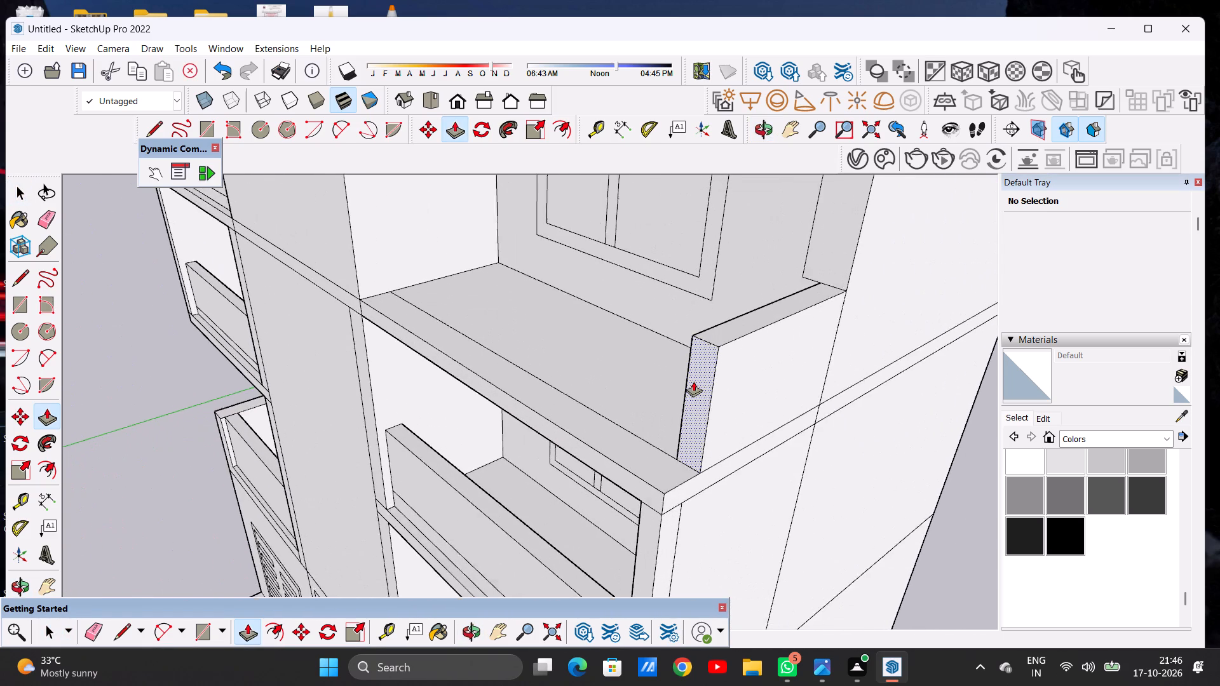
scroll(693, 381, up, 2)
click(693, 381)
click(649, 530)
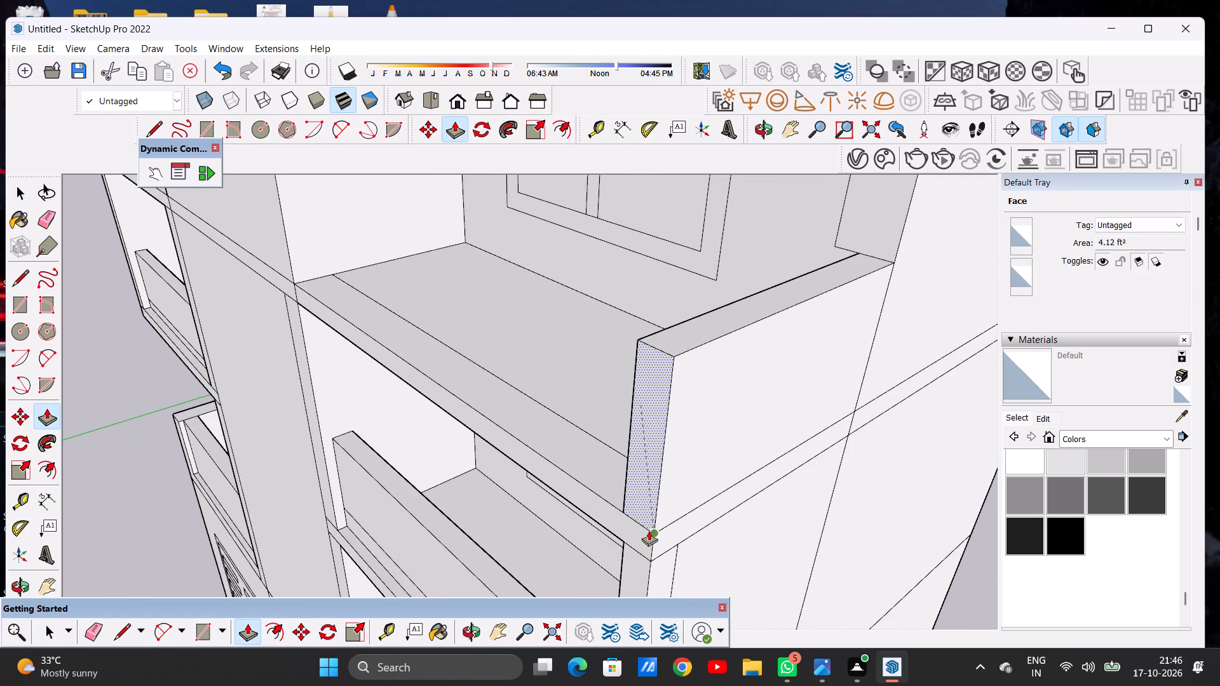
key(space)
Draw a line across the top-floor right balcony floor, parallel to its front edge, to outline a narrow front parapet strip.
scroll(634, 387, down, 16)
middle_drag(569, 377, 731, 474)
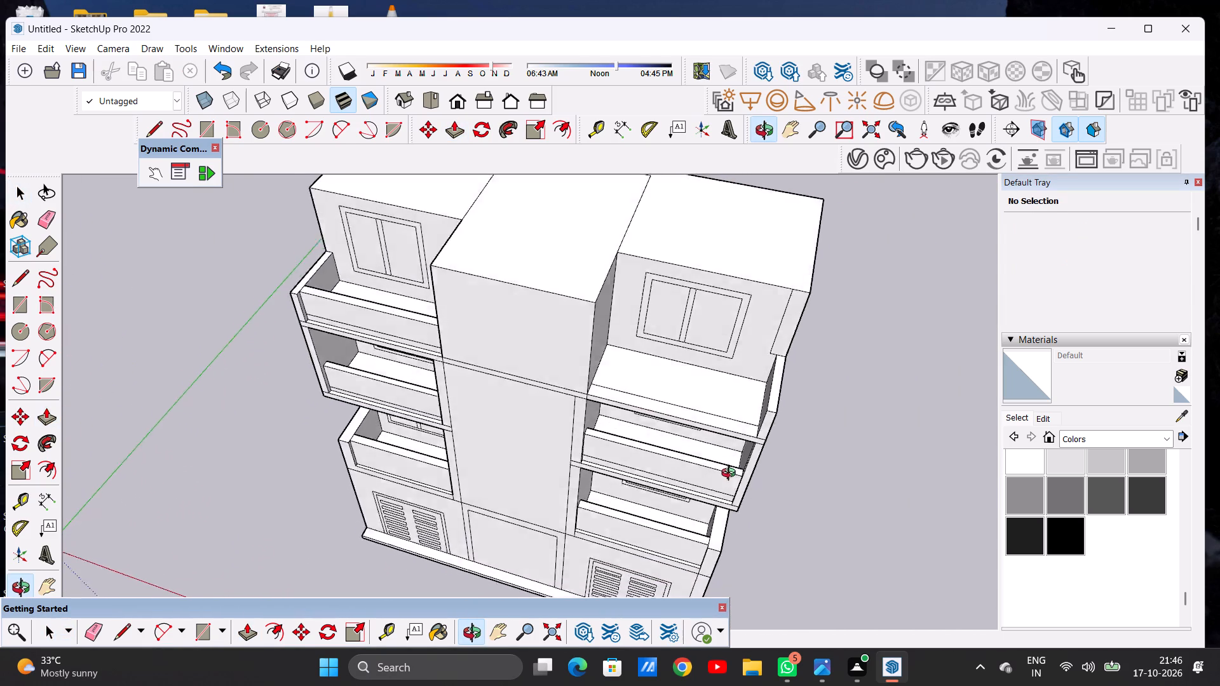
middle_drag(731, 474, 754, 495)
scroll(756, 467, up, 6)
middle_drag(566, 337, 623, 403)
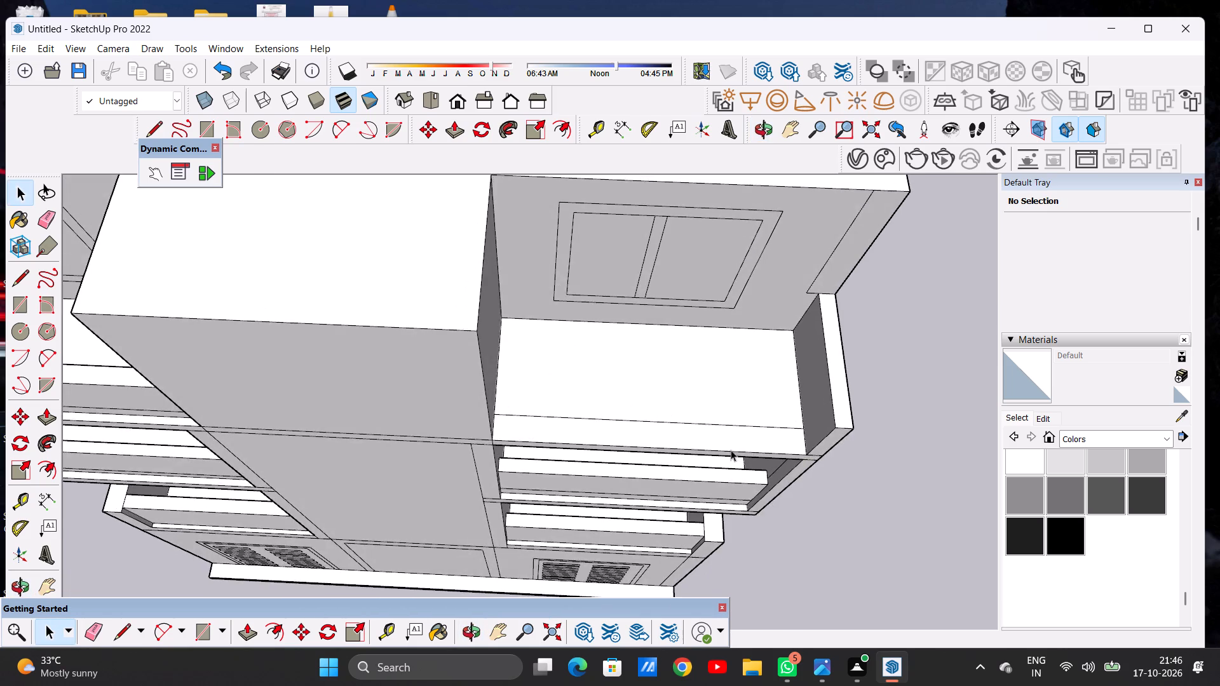
scroll(747, 452, up, 5)
middle_click(781, 428)
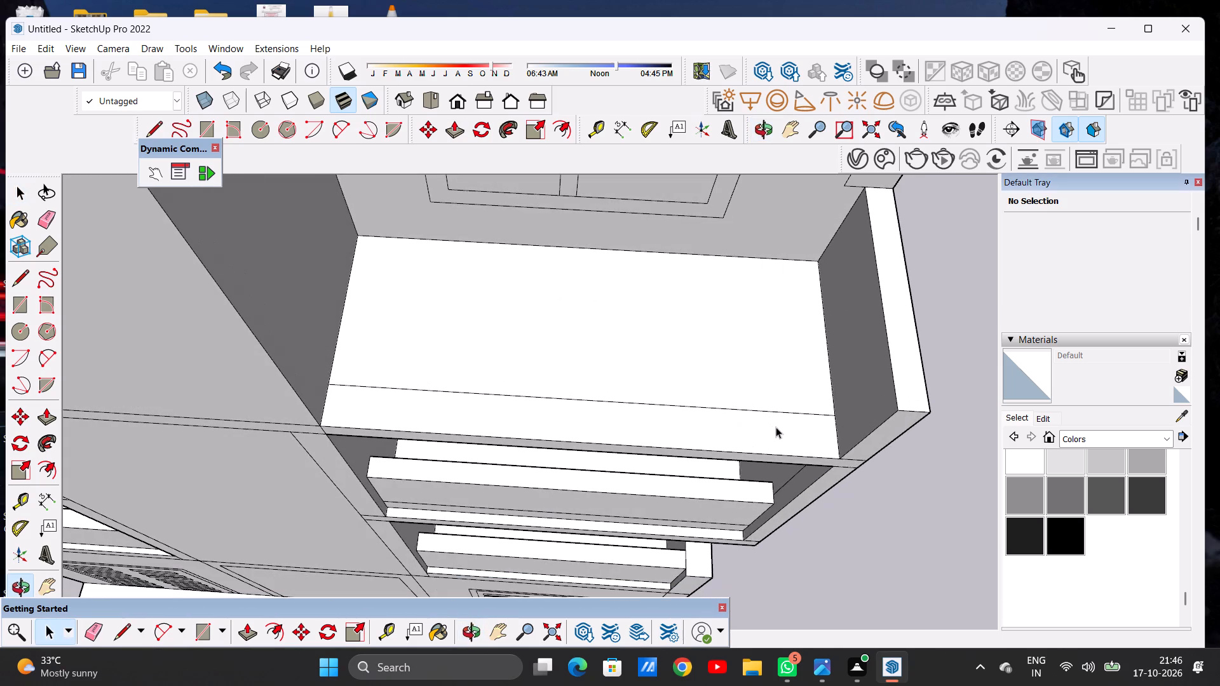
key(l)
scroll(337, 406, up, 5)
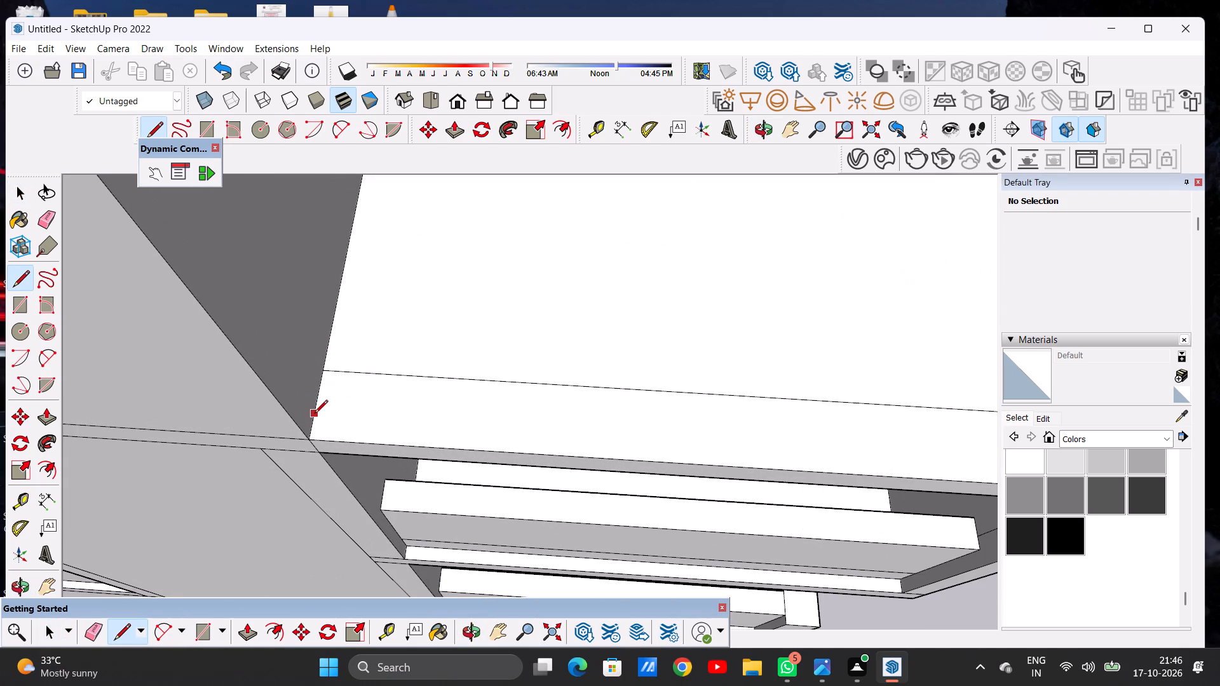
click(315, 414)
scroll(446, 434, down, 9)
scroll(689, 444, up, 4)
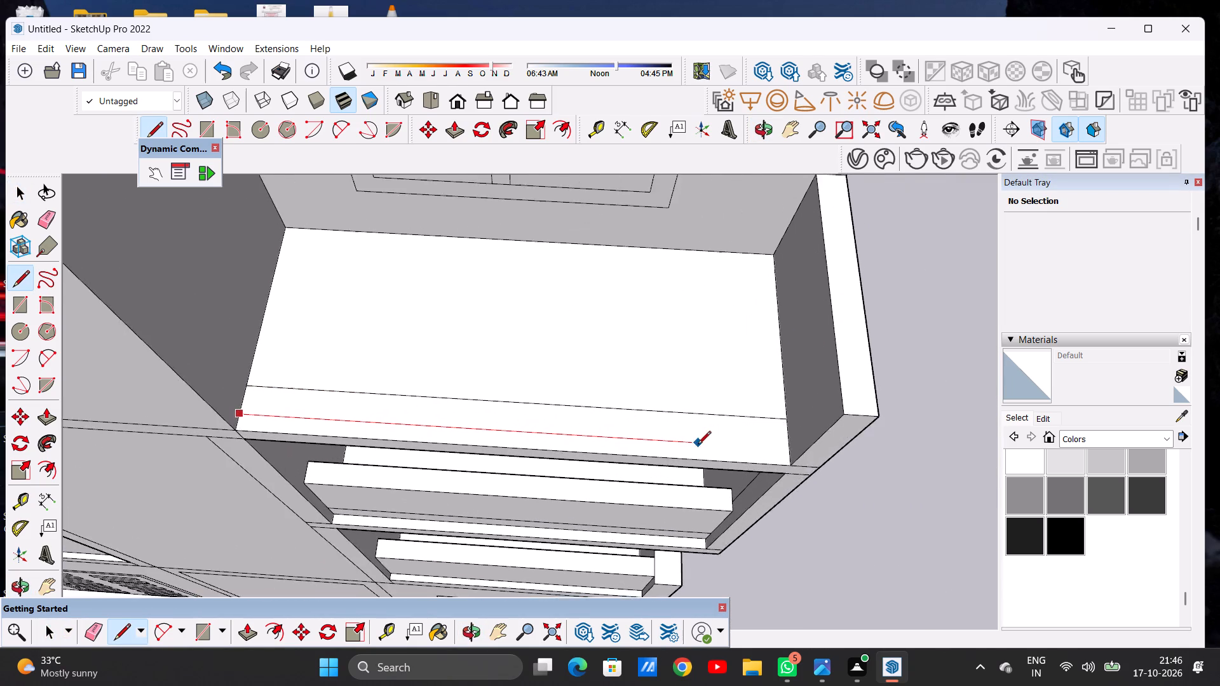
scroll(698, 445, up, 3)
click(817, 451)
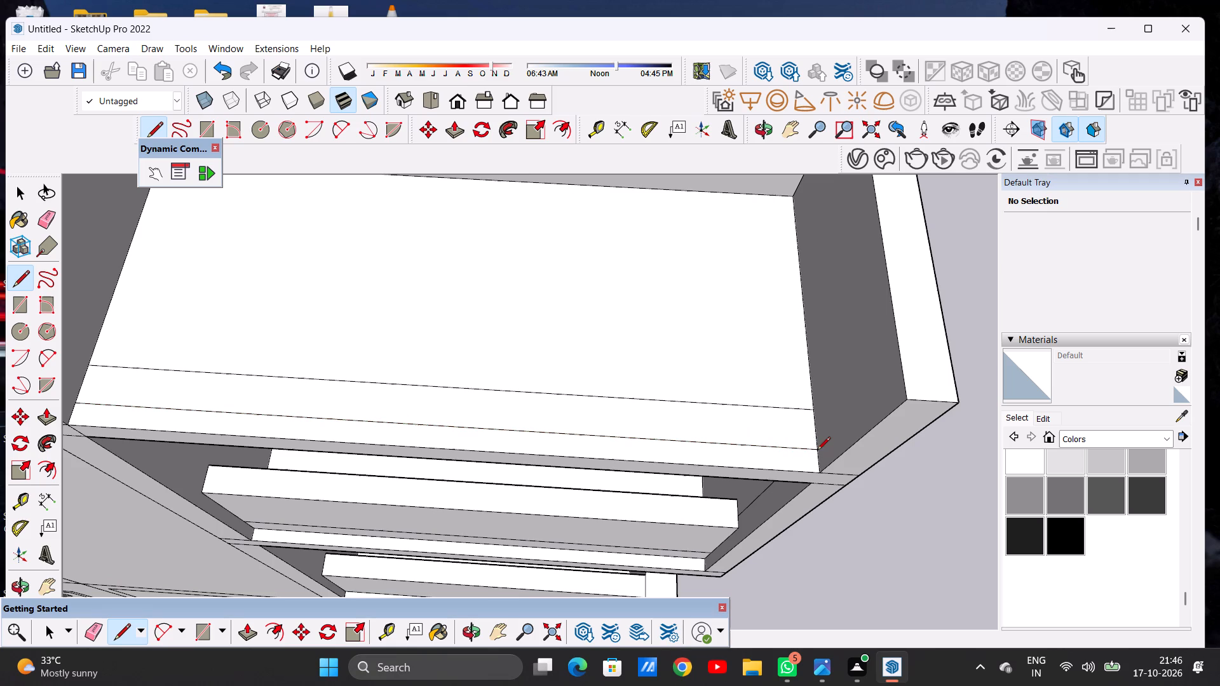
key(space)
scroll(554, 457, down, 11)
middle_drag(581, 452, 582, 439)
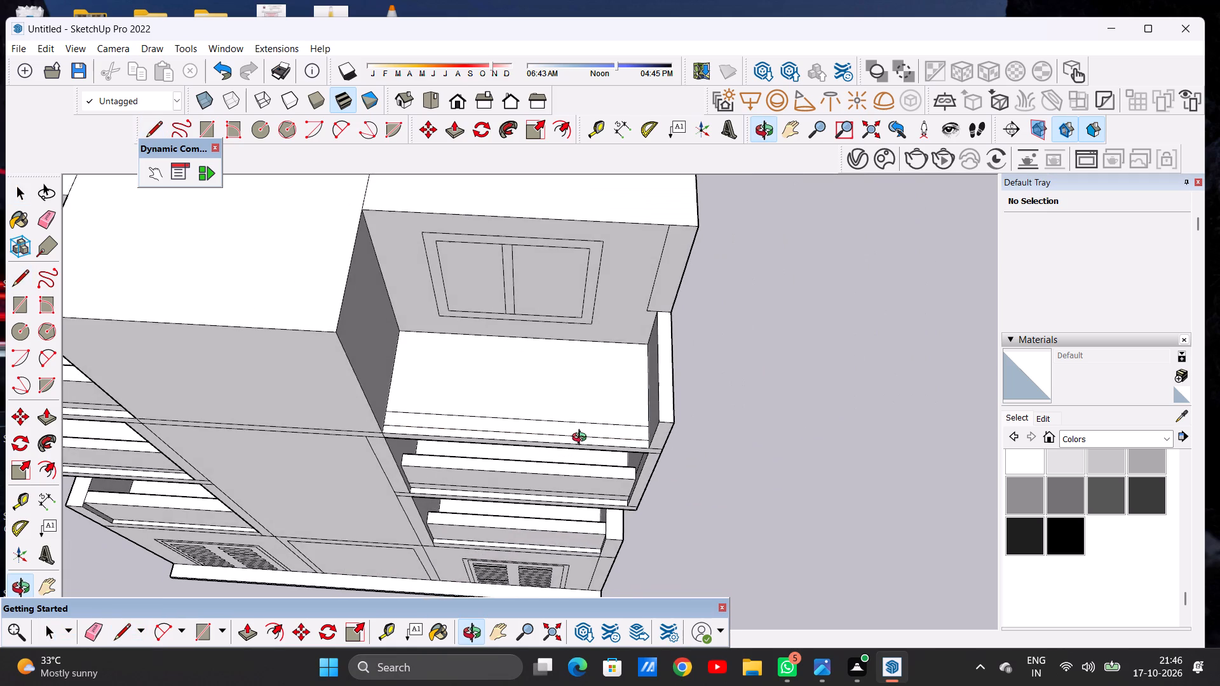
Push/Pull the narrow strip at the front of the top-floor right balcony up to the side wall's height as a front parapet.
middle_drag(582, 439, 590, 474)
scroll(621, 474, up, 3)
key(p)
scroll(653, 456, up, 4)
click(658, 466)
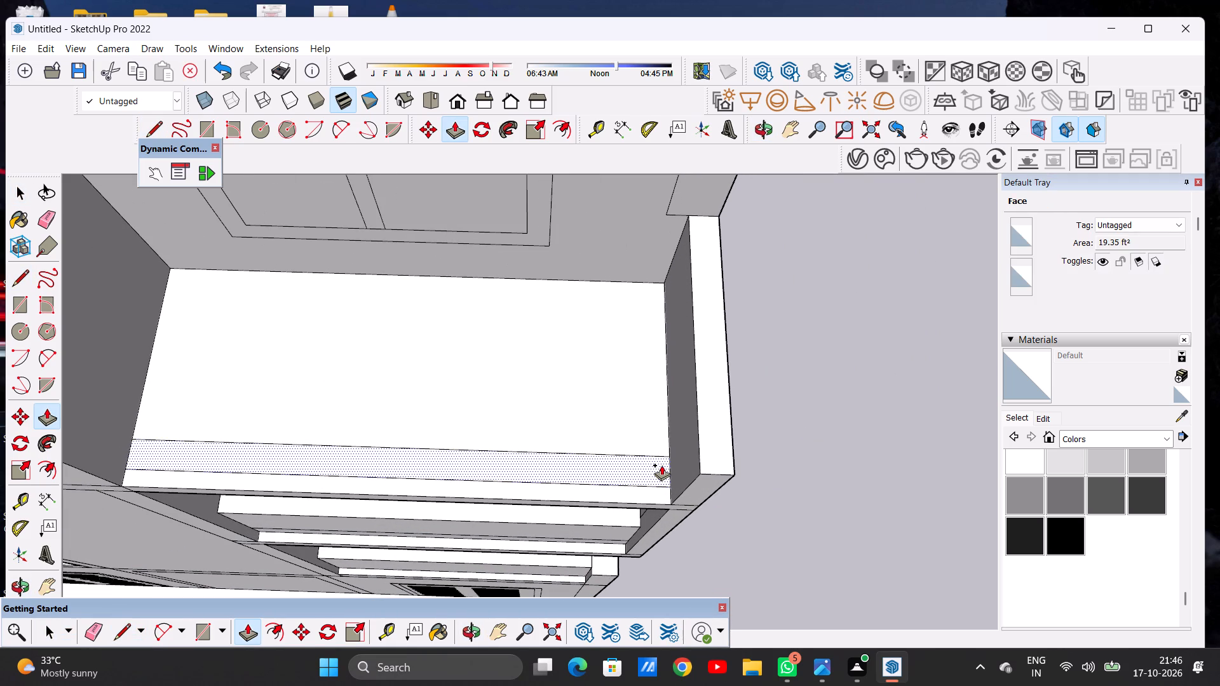
middle_drag(644, 457, 663, 283)
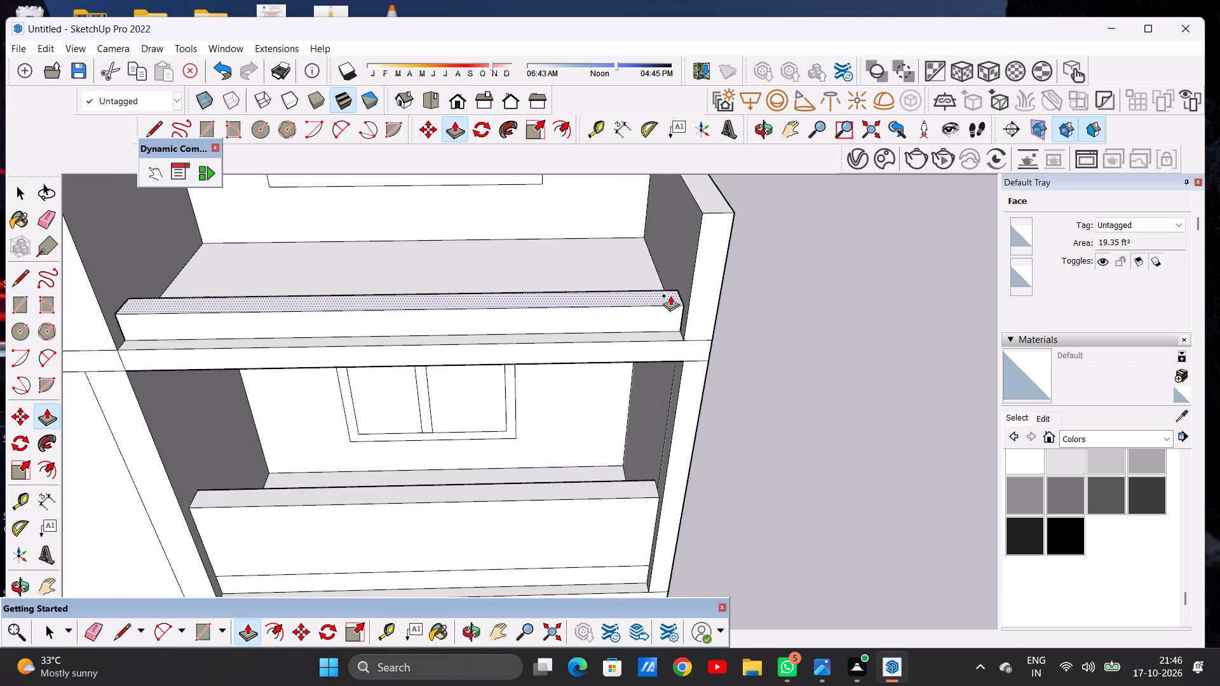
click(672, 299)
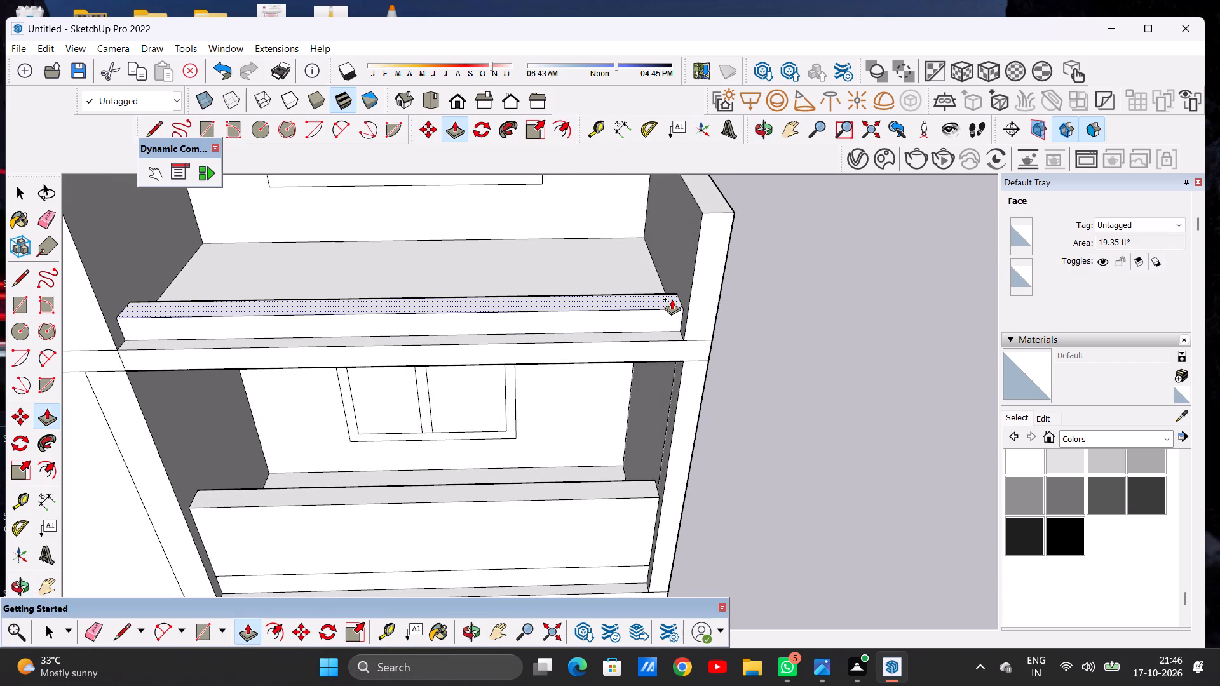
click(672, 299)
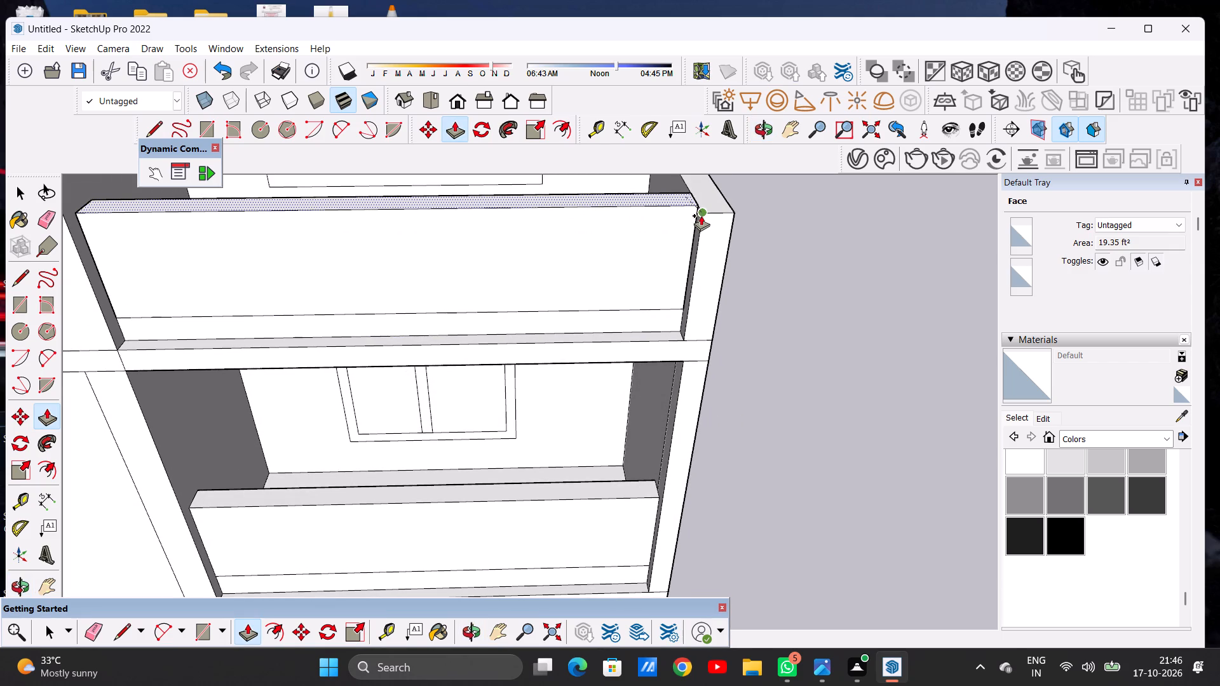
click(701, 215)
key(space)
Examine the whole building from above and in the standard front view to check the balconies and roof.
scroll(580, 319, down, 2)
scroll(582, 325, up, 2)
scroll(583, 325, down, 16)
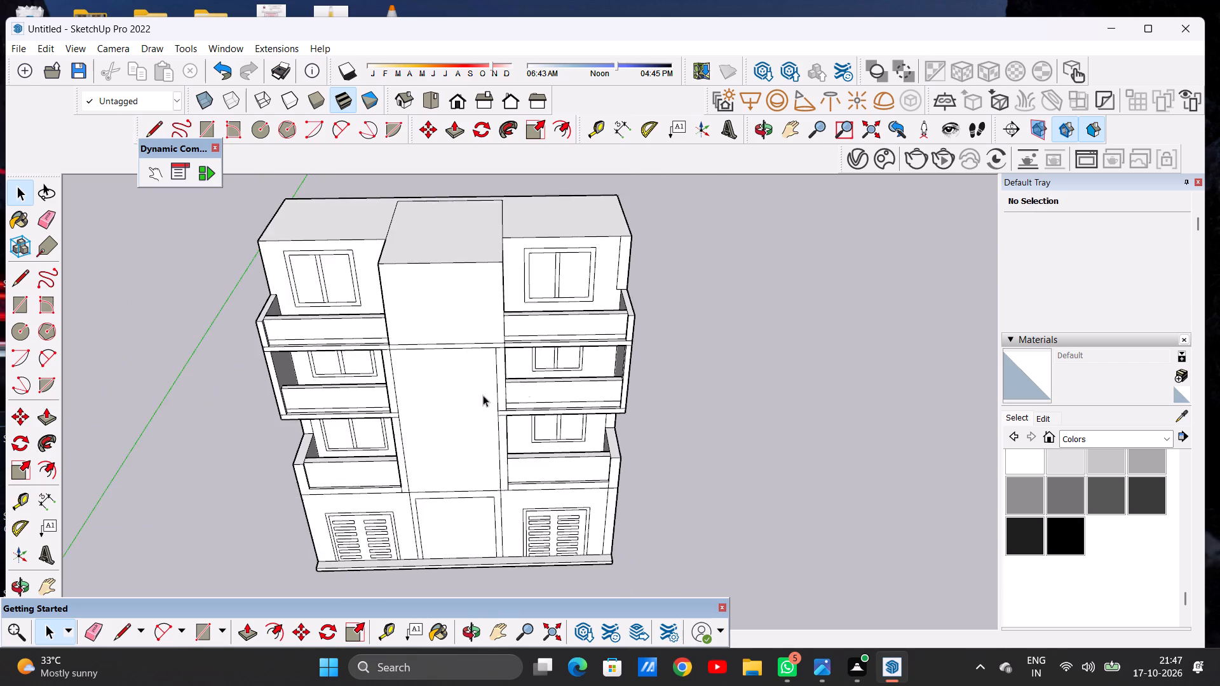
middle_drag(477, 391, 466, 246)
scroll(438, 257, down, 5)
scroll(452, 264, up, 3)
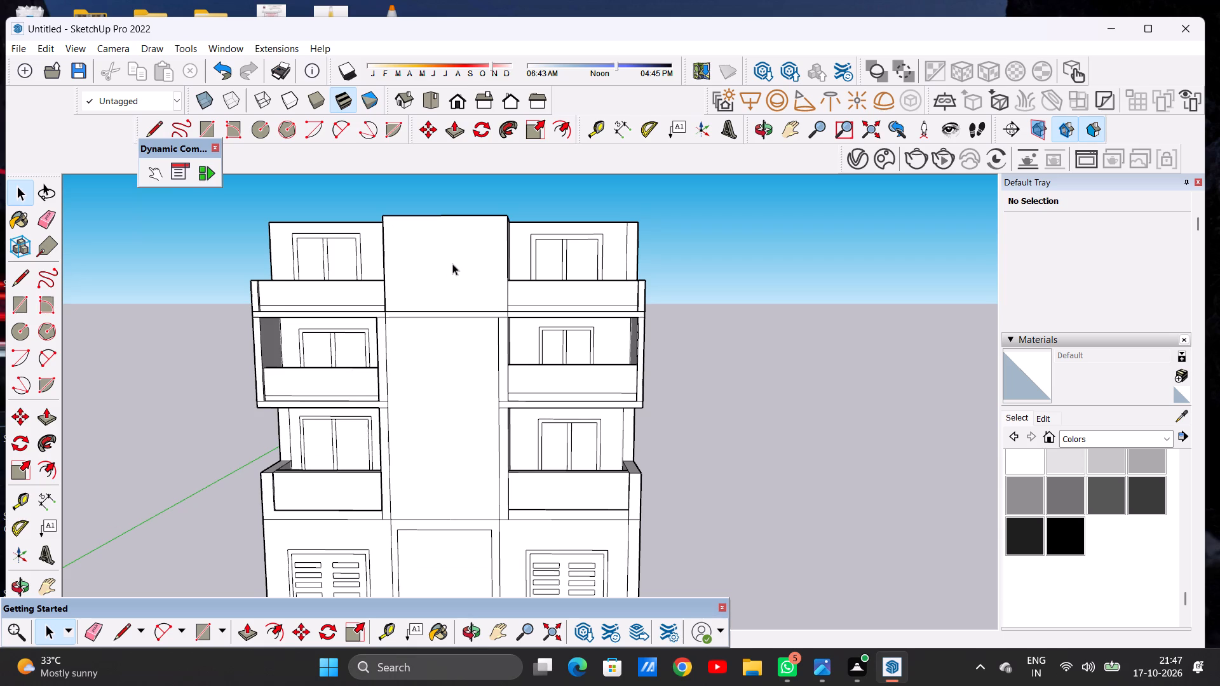
scroll(405, 274, down, 12)
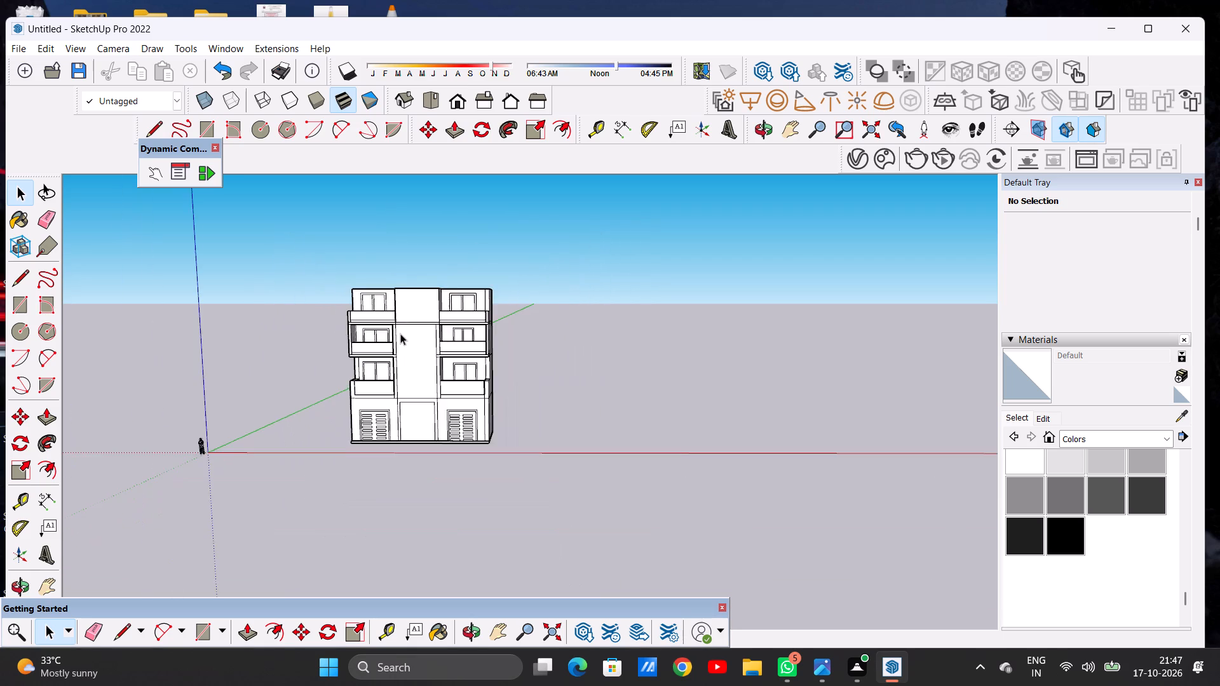
scroll(405, 292, up, 6)
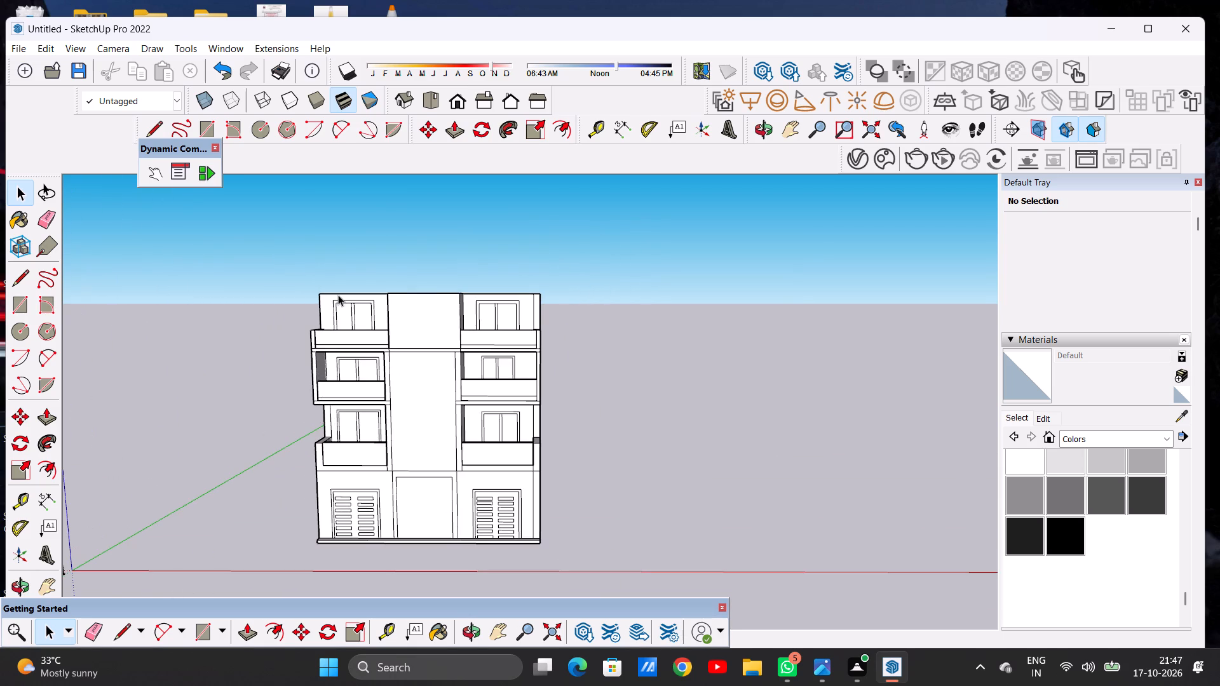
middle_drag(335, 306, 303, 433)
scroll(384, 309, up, 4)
middle_drag(393, 319, 462, 323)
scroll(462, 323, up, 1)
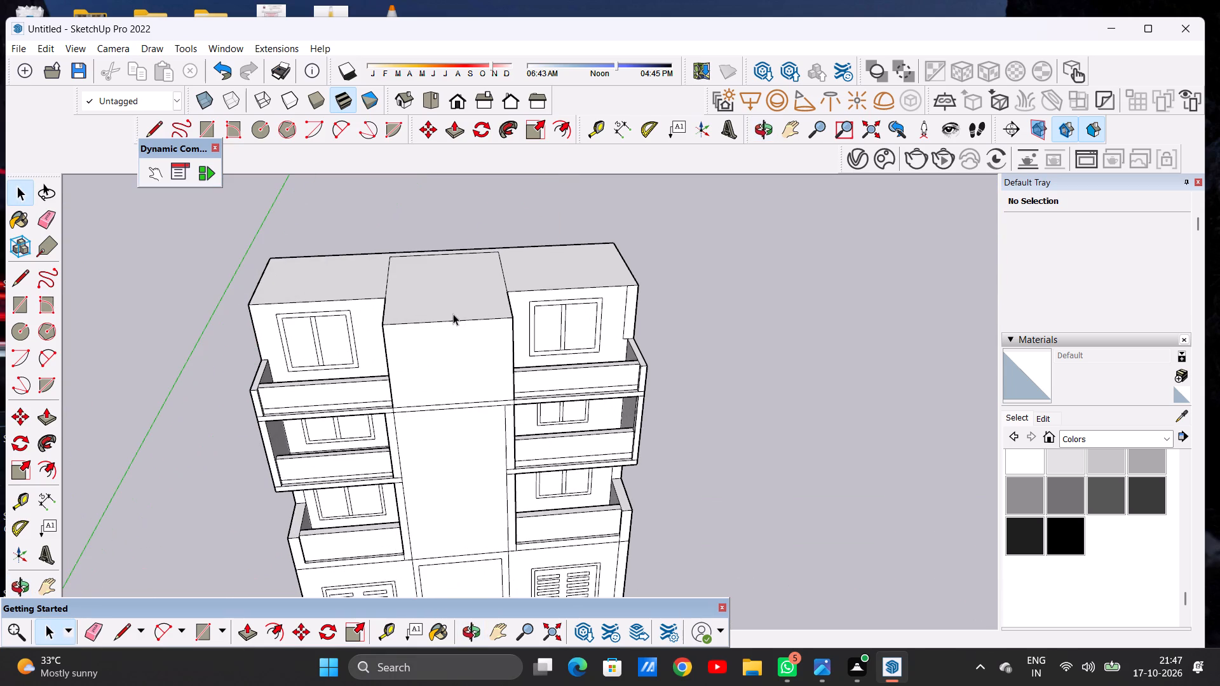
click(461, 109)
scroll(522, 373, down, 6)
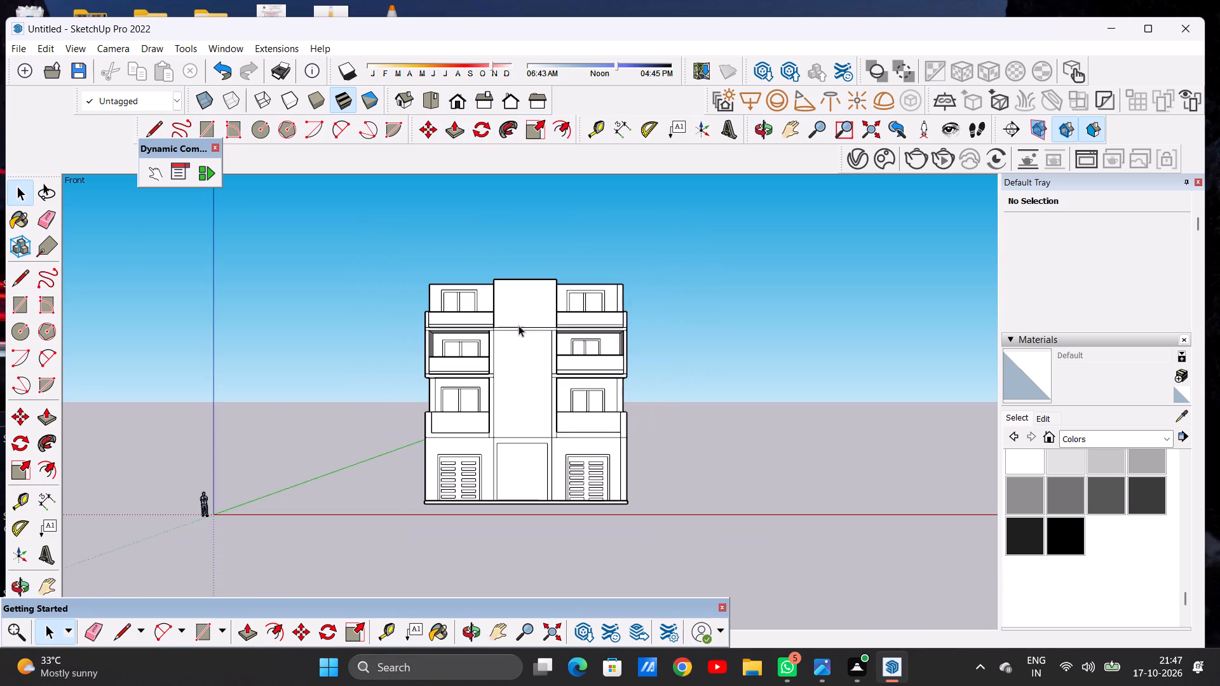
scroll(509, 354, down, 1)
Draw two short lines extending the central block's roof side edges to the building's back edge.
middle_drag(509, 362, 510, 455)
middle_drag(541, 250, 512, 441)
scroll(480, 274, up, 4)
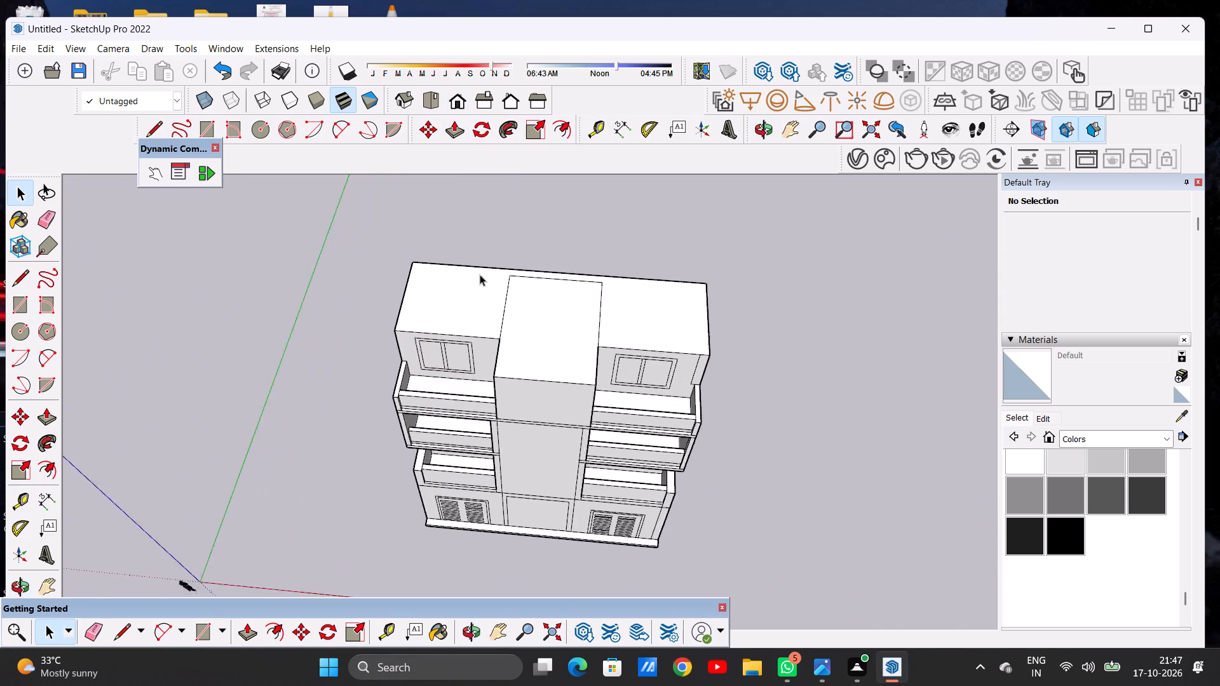
scroll(480, 274, up, 1)
middle_drag(524, 326, 567, 310)
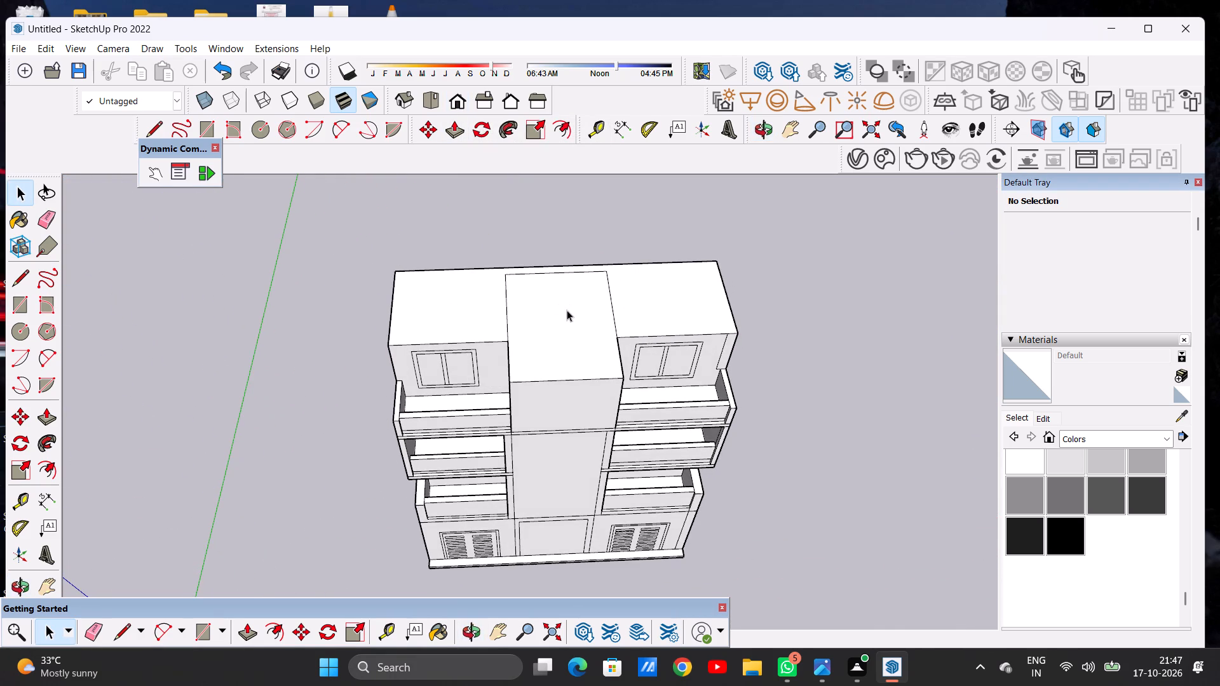
middle_drag(569, 287, 497, 335)
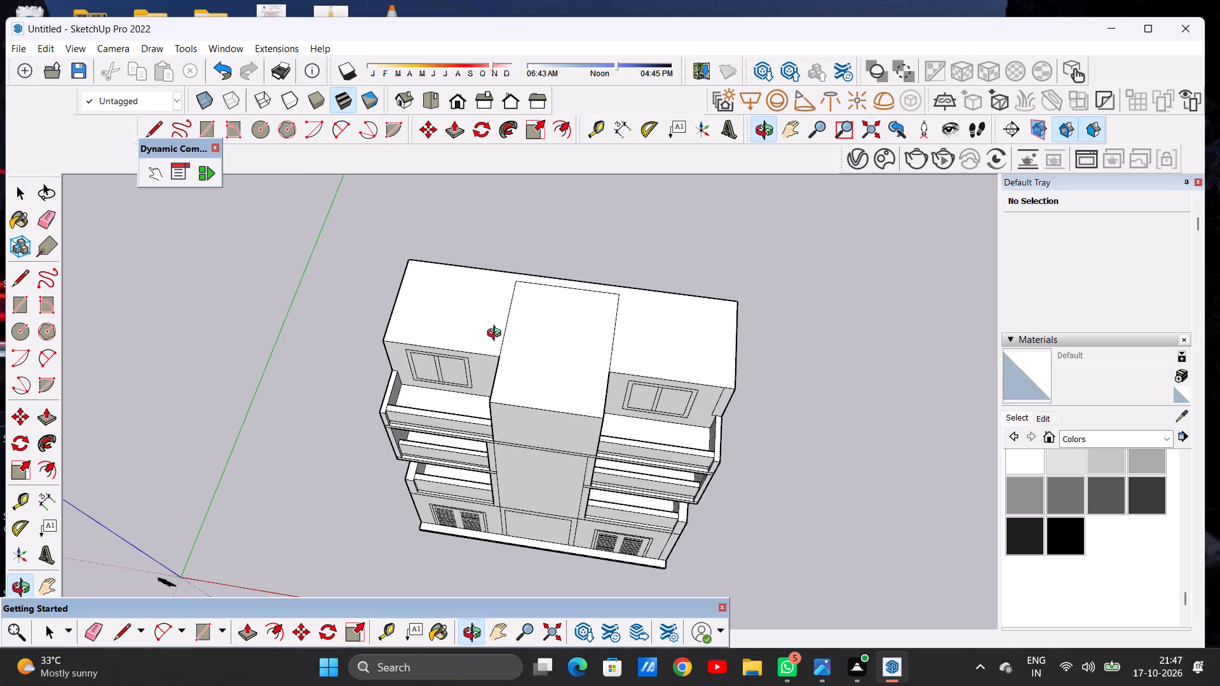
middle_drag(497, 335, 558, 386)
scroll(564, 360, up, 3)
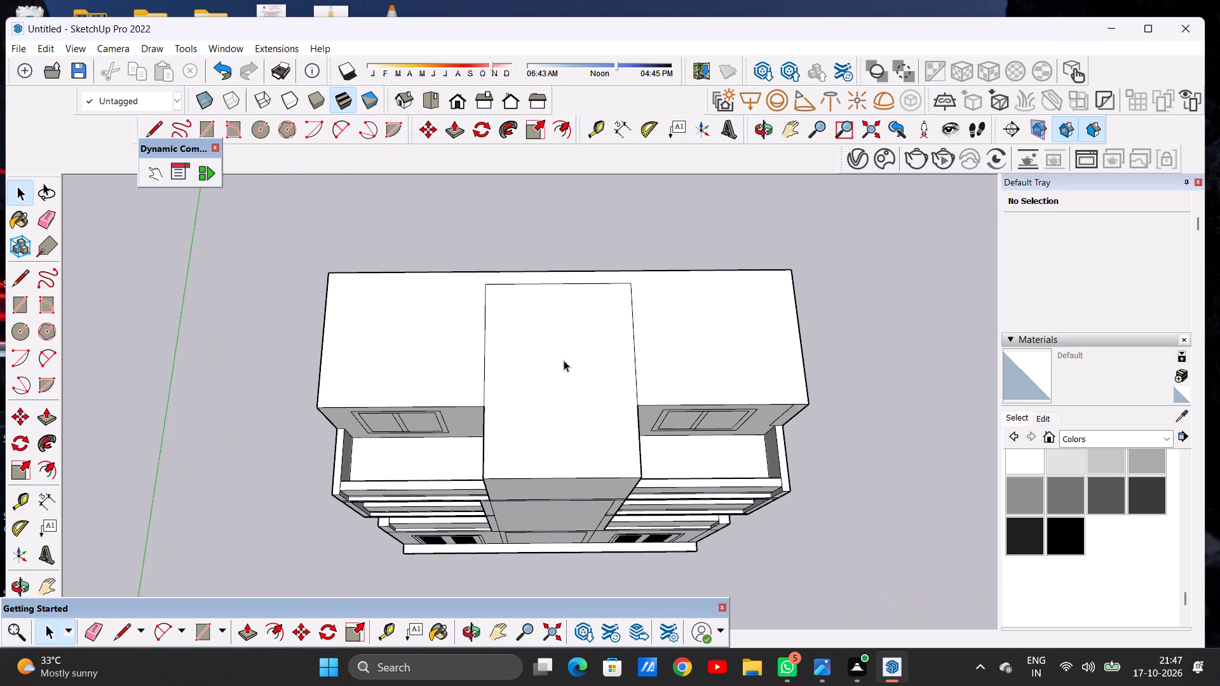
key(l)
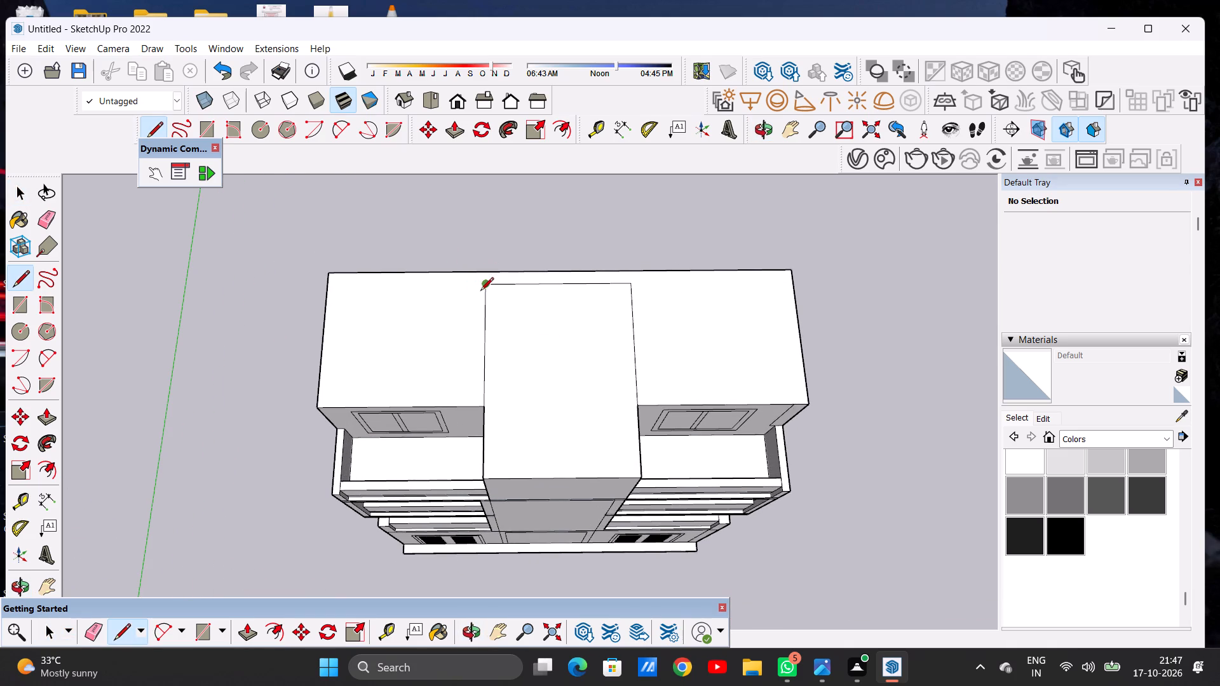
click(487, 290)
click(486, 271)
click(634, 290)
click(632, 274)
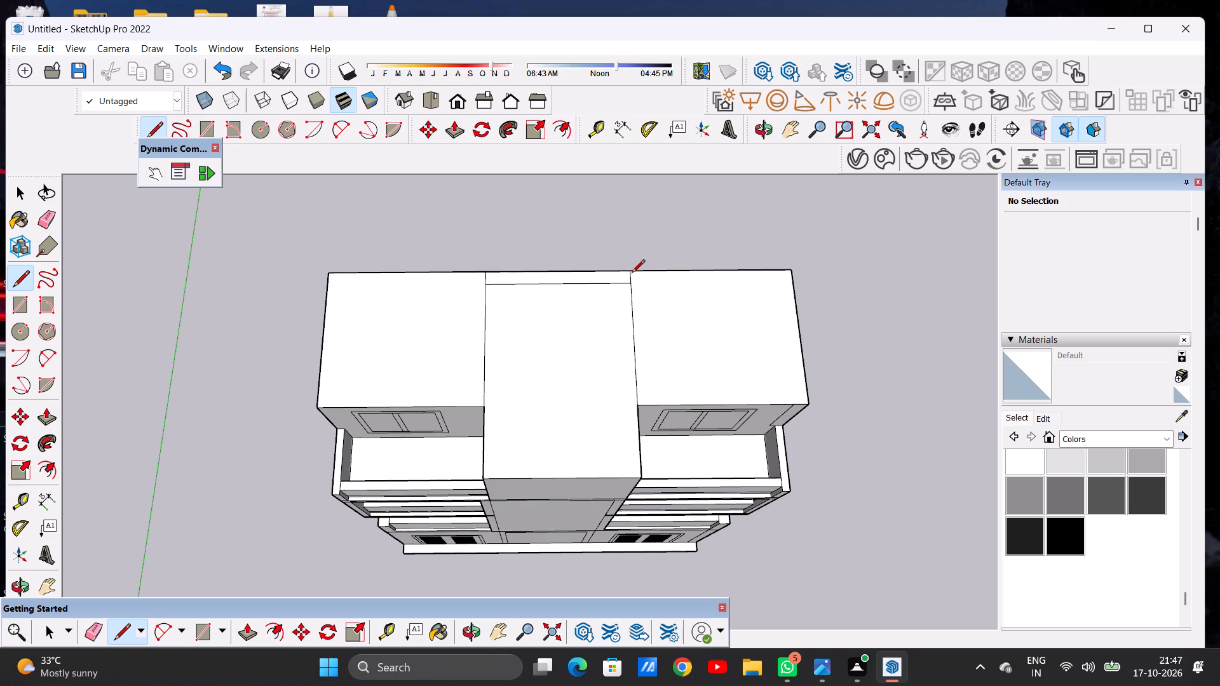
key(space)
Erase the cross line near the back edge of the central block's roof.
key(e)
drag(586, 285, 586, 291)
key(space)
Examine the building's front and sides from several angles.
scroll(501, 416, down, 16)
middle_drag(518, 435, 515, 310)
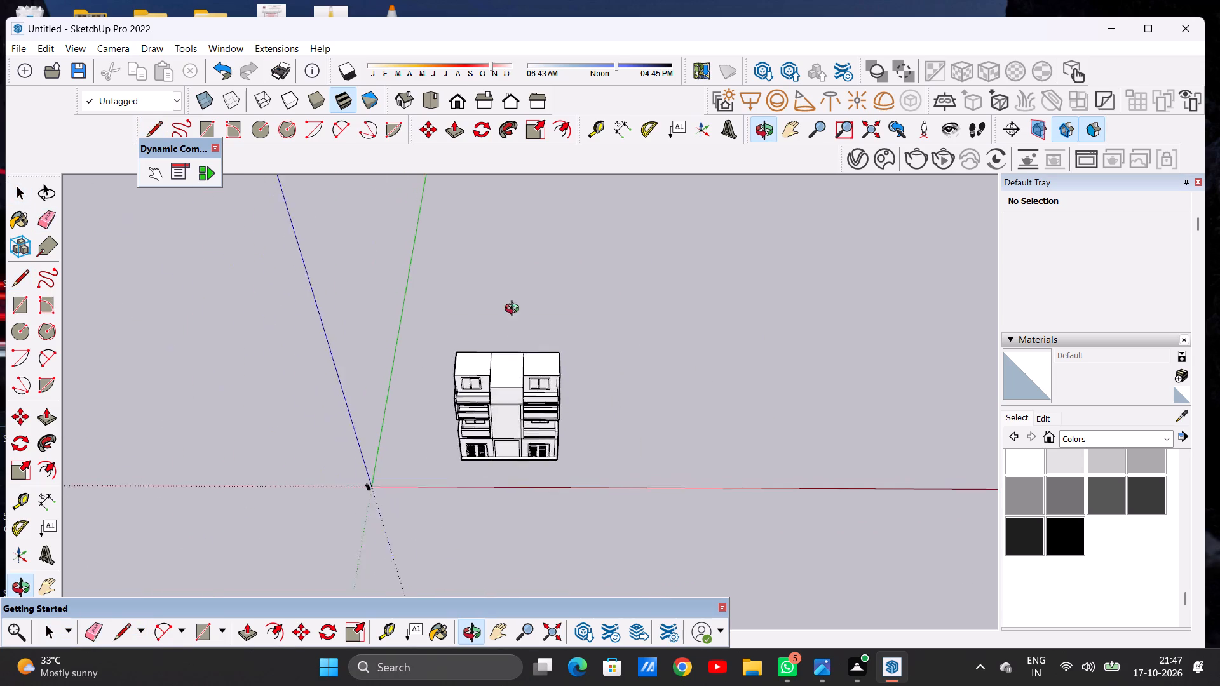
middle_drag(515, 310, 522, 232)
middle_drag(484, 469, 468, 314)
scroll(477, 367, up, 10)
middle_drag(413, 421, 430, 419)
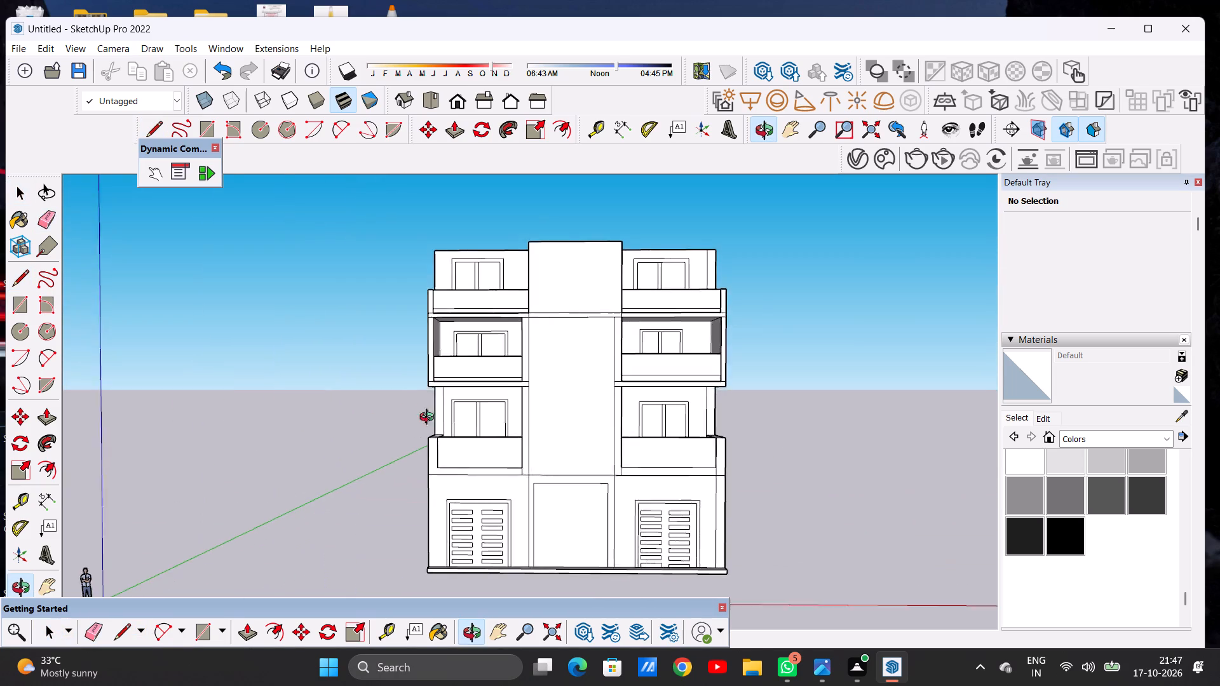
middle_drag(430, 419, 374, 464)
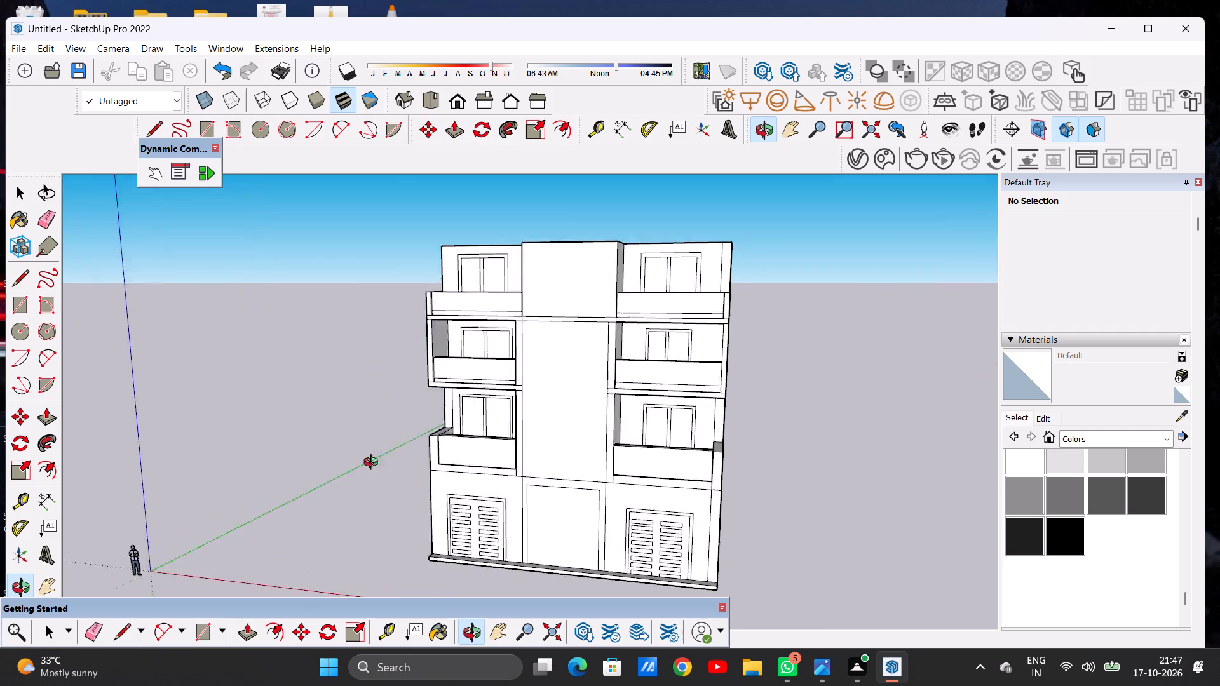
middle_drag(374, 464, 416, 488)
scroll(447, 479, down, 5)
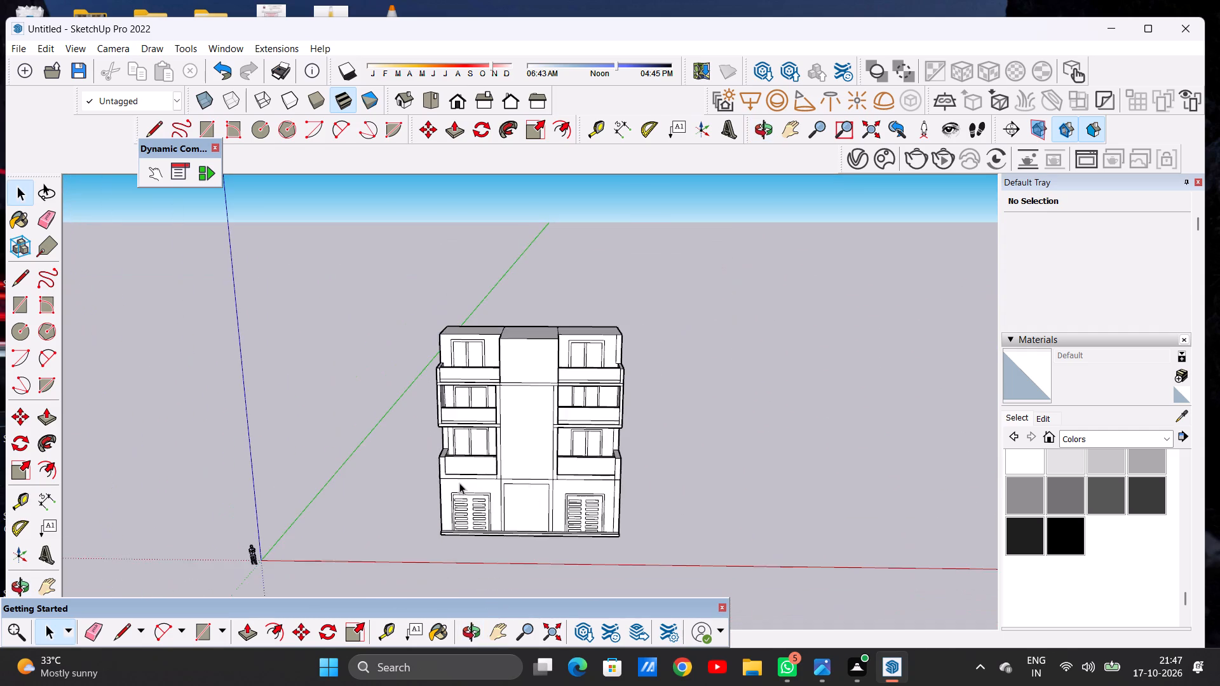
scroll(491, 343, up, 6)
scroll(503, 339, down, 4)
middle_drag(545, 327, 410, 349)
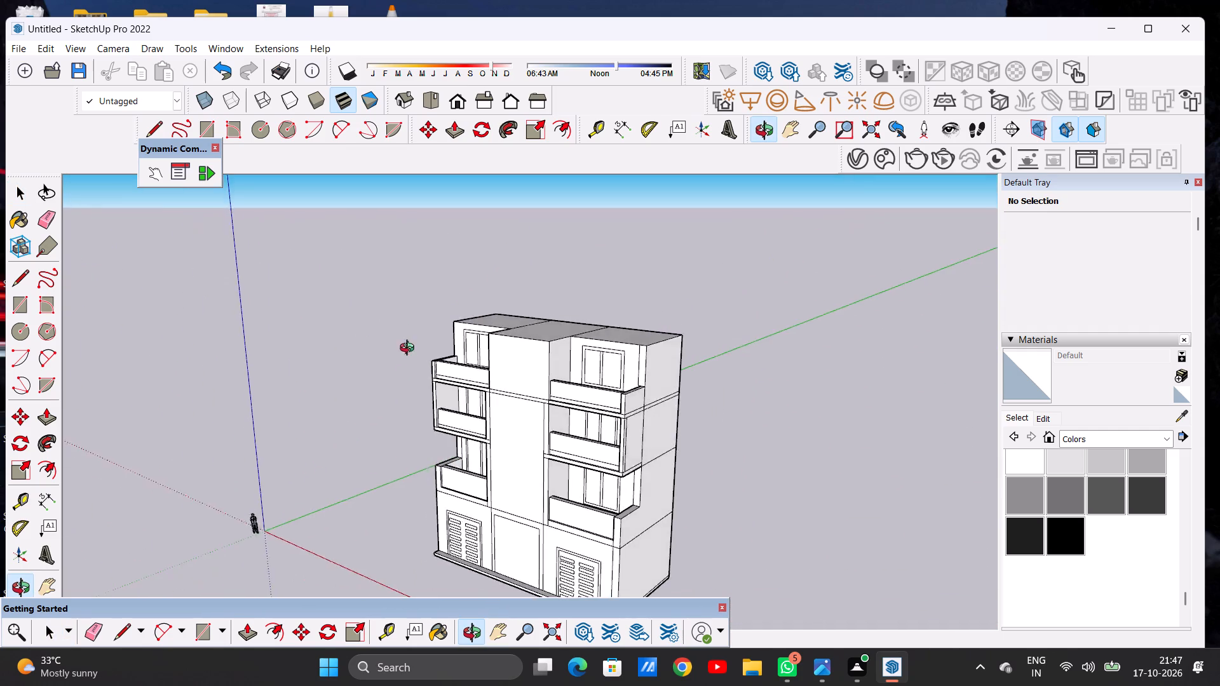
Push/Pull the left section's roof face slightly upward to form a thin roof slab.
middle_drag(410, 349, 790, 407)
scroll(463, 367, up, 6)
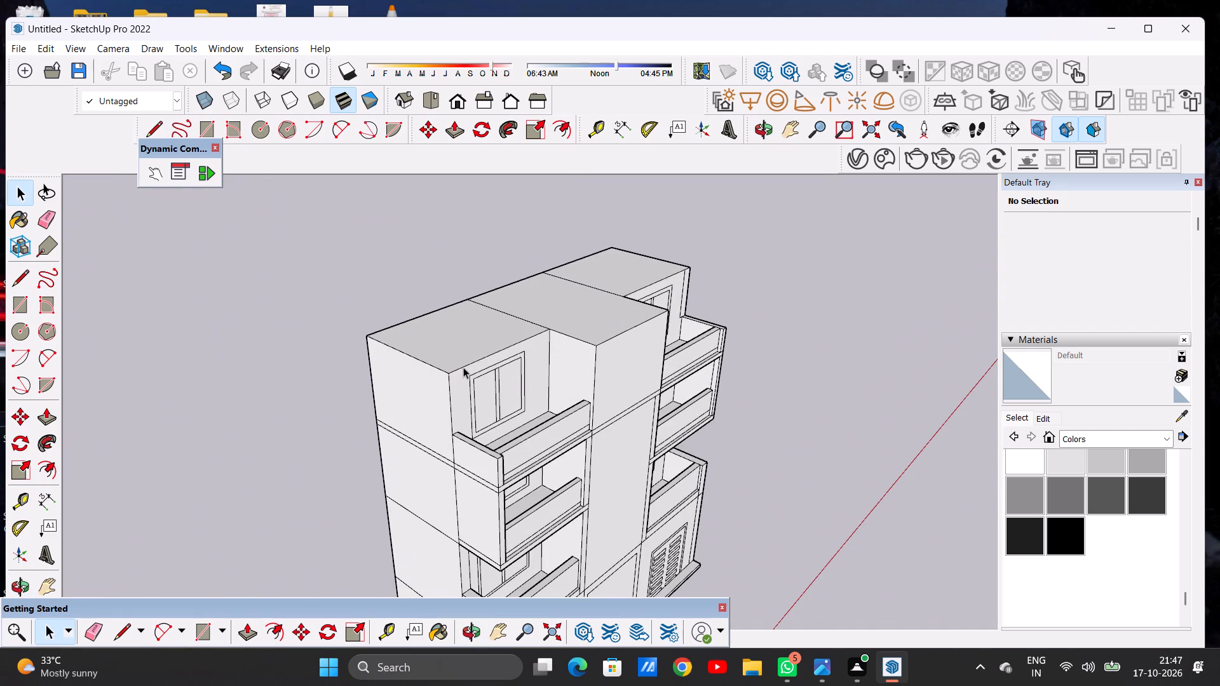
scroll(451, 367, up, 4)
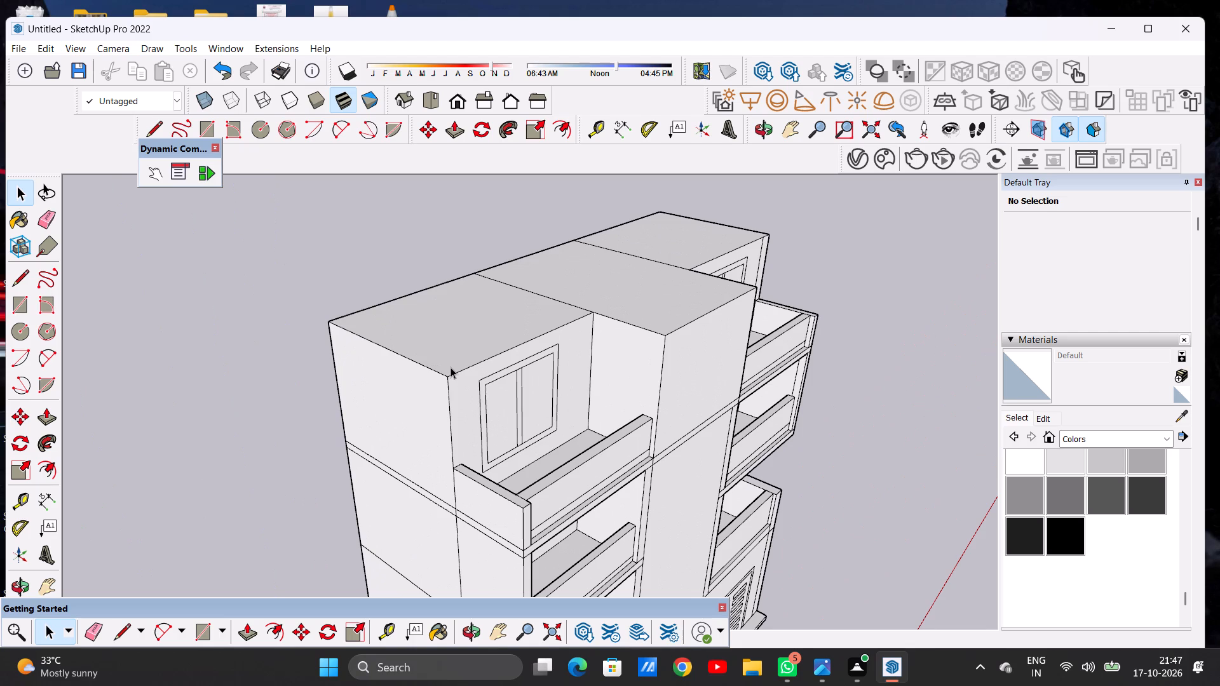
key(p)
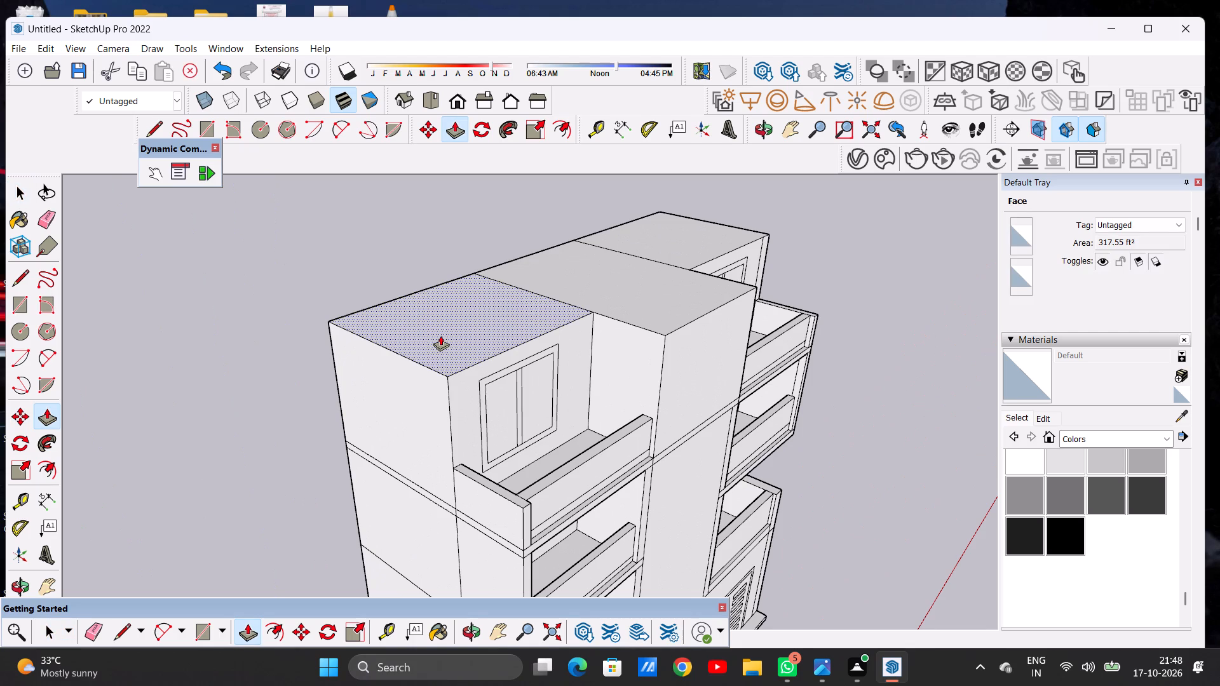
click(440, 335)
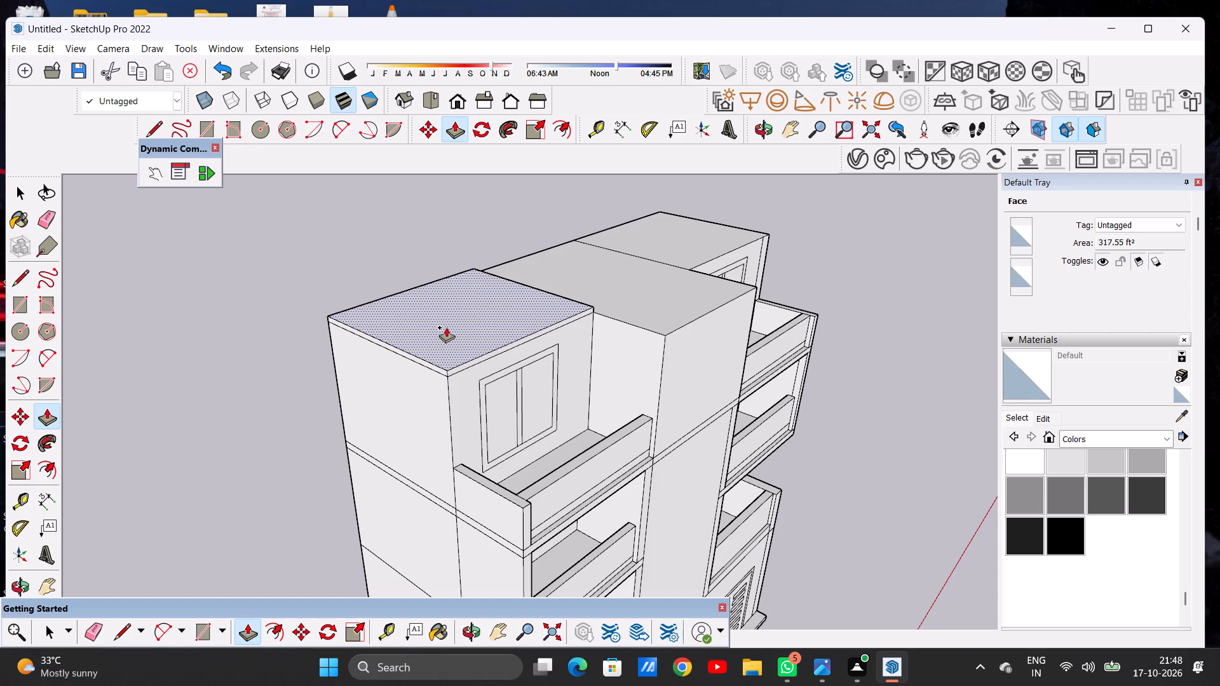
click(451, 328)
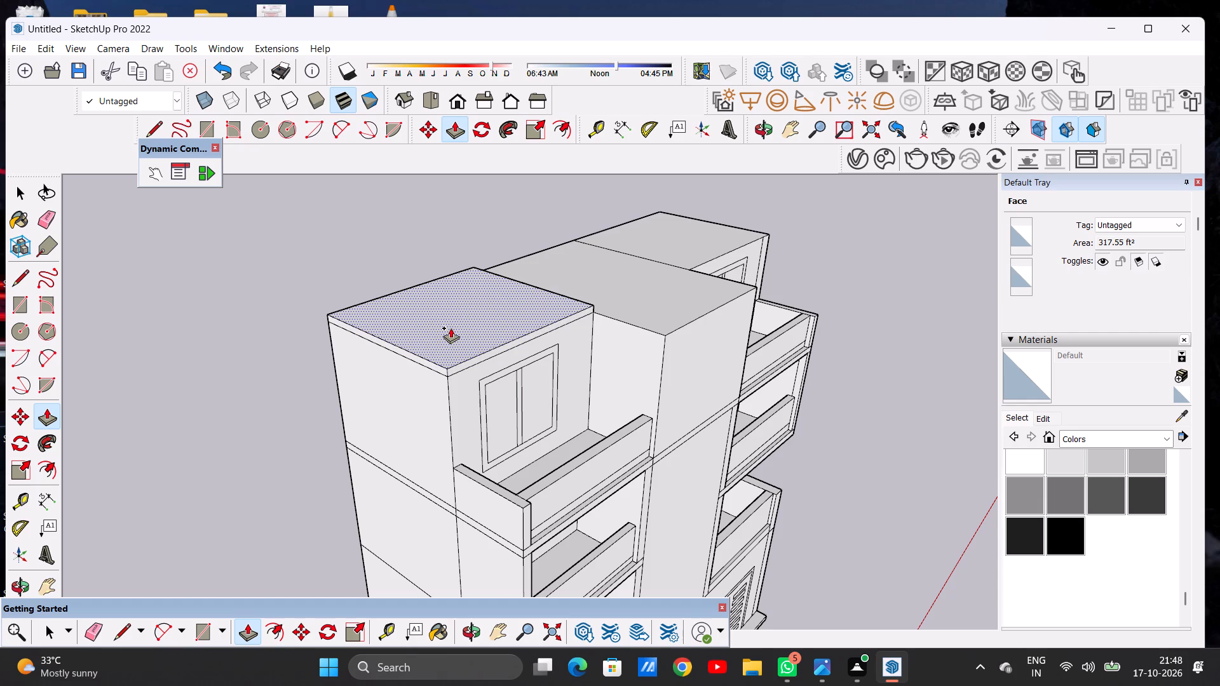
key(space)
Push/Pull the left roof slab's front edge face forward until it is flush with the top-floor balcony's outer front corner.
scroll(466, 375, up, 8)
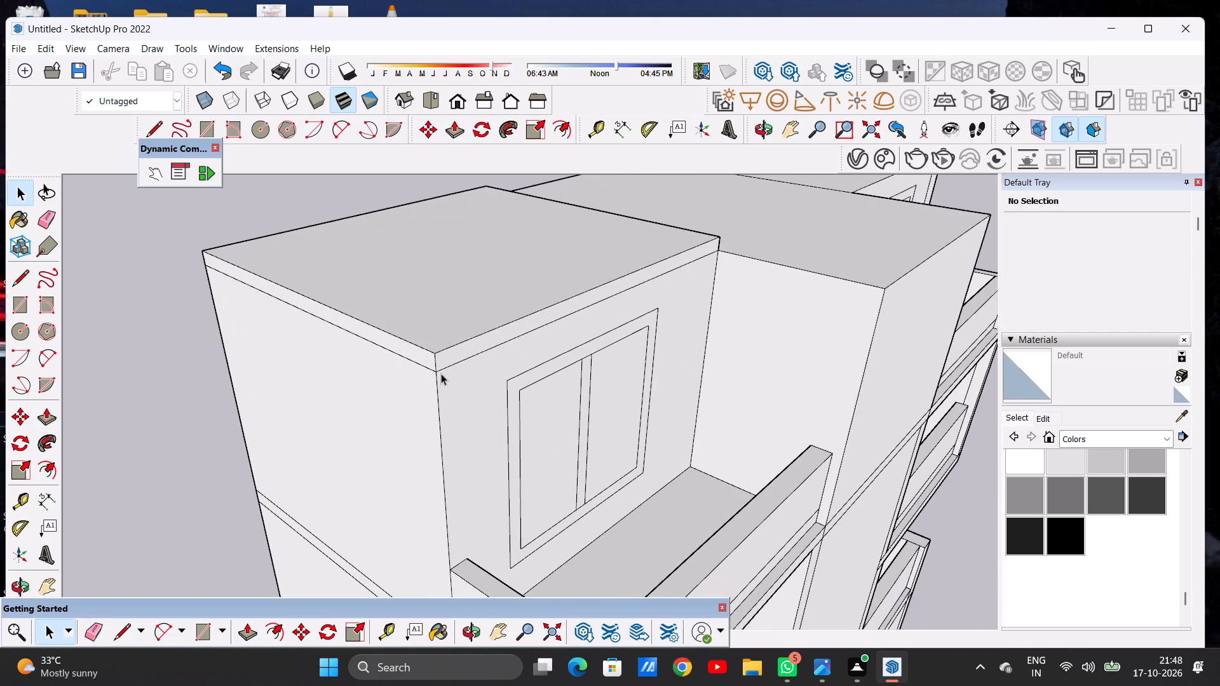
key(p)
scroll(441, 361, up, 5)
click(441, 361)
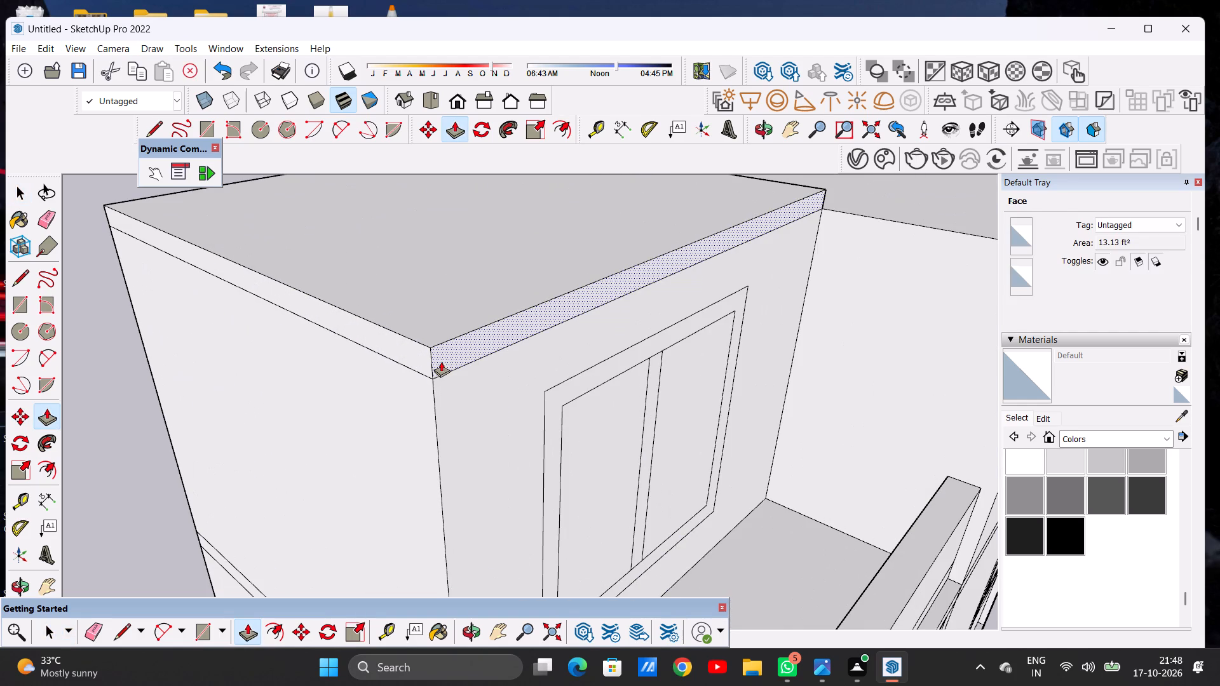
scroll(546, 368, down, 16)
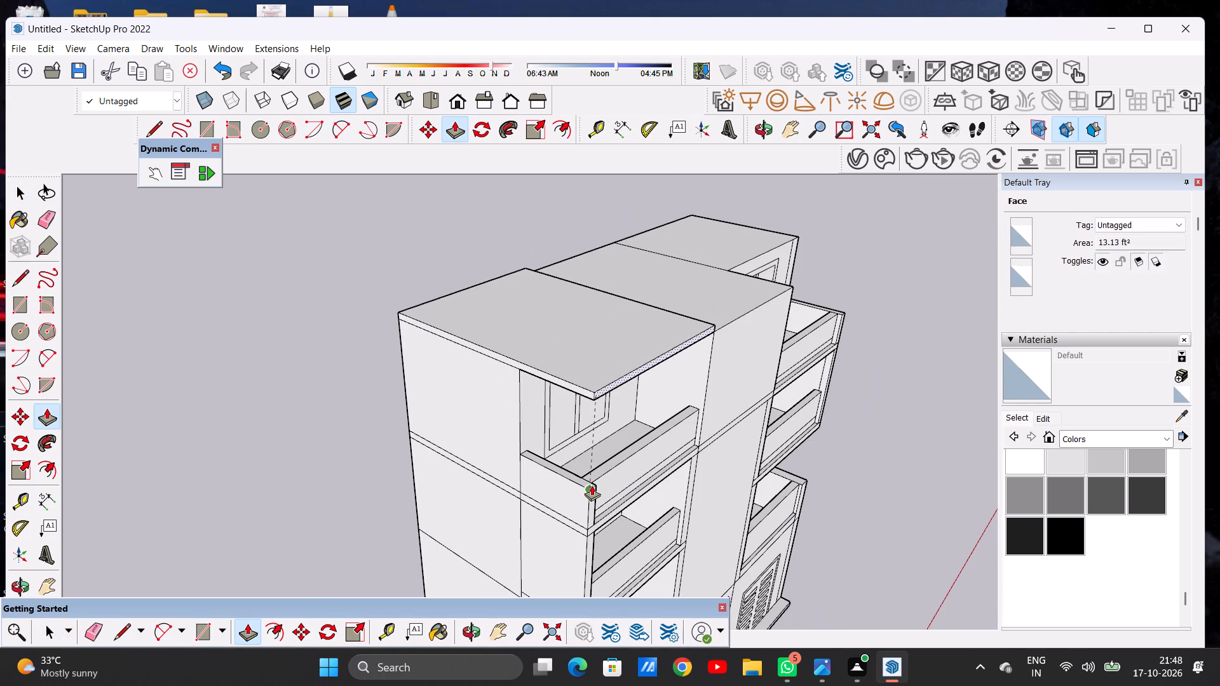
click(592, 485)
Push/Pull the roof slab's inner side face across the central and right sections to the building's right side wall.
scroll(513, 423, down, 9)
middle_drag(665, 395, 301, 398)
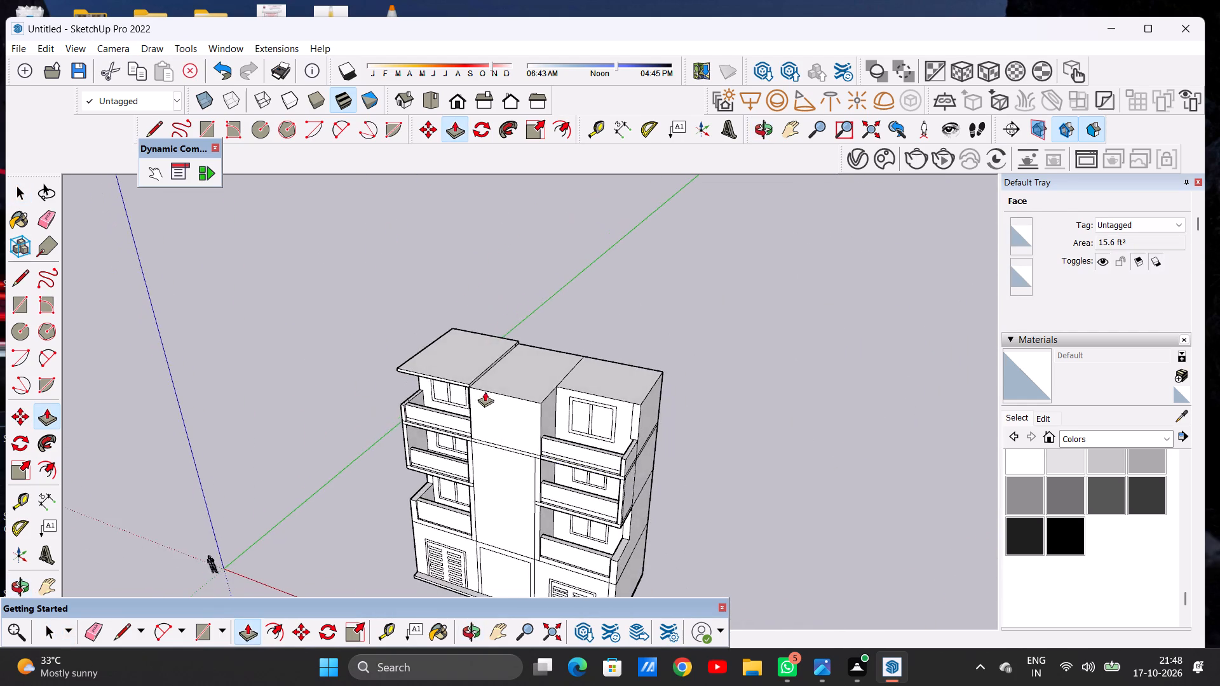
scroll(485, 390, up, 20)
scroll(485, 390, up, 2)
click(438, 391)
scroll(660, 366, down, 9)
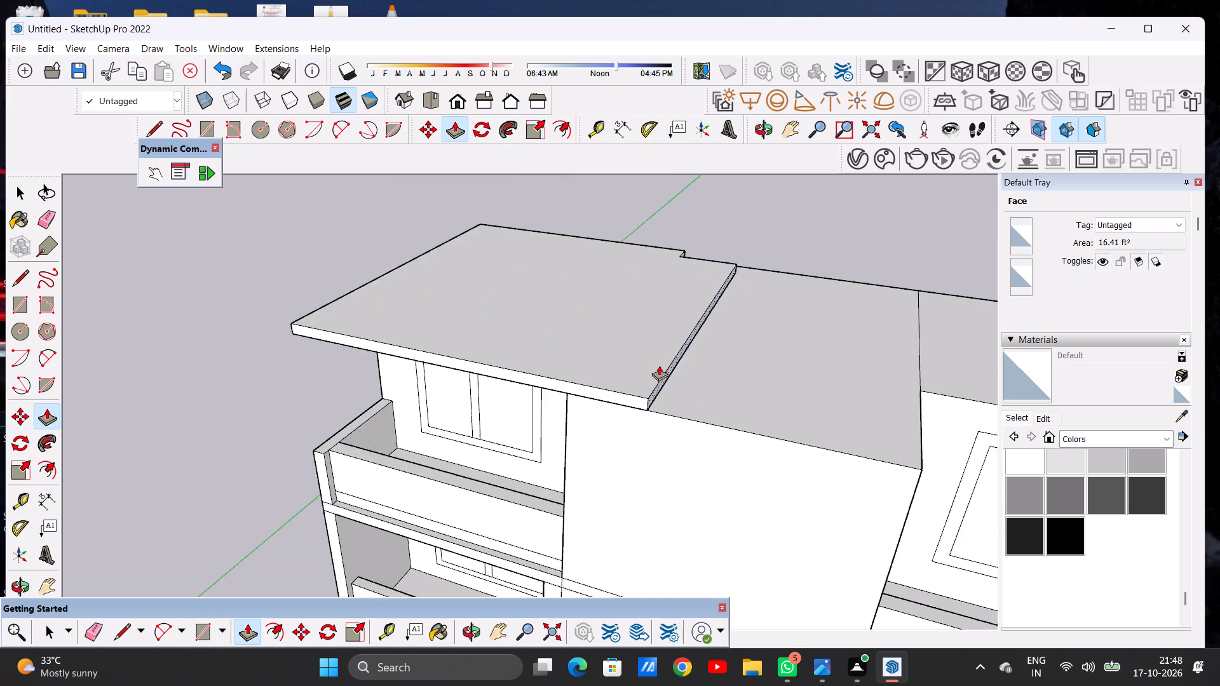
scroll(659, 365, down, 17)
scroll(813, 380, up, 16)
scroll(786, 384, down, 6)
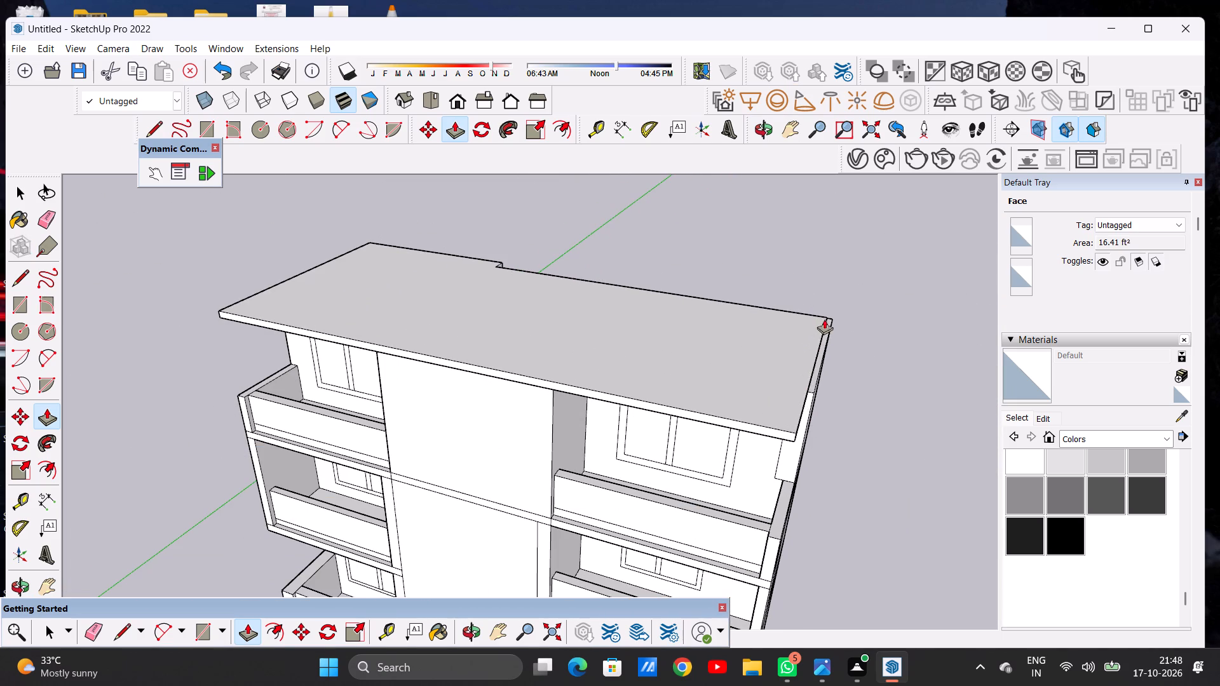
middle_drag(825, 389, 629, 257)
scroll(642, 288, up, 7)
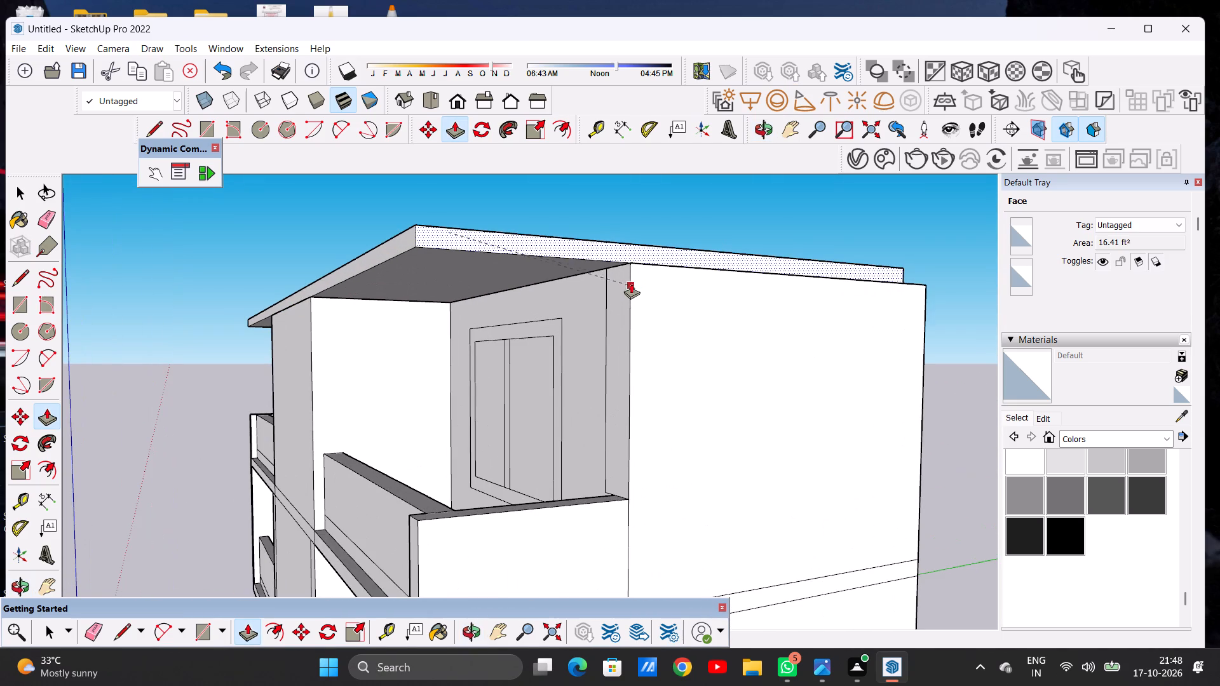
click(632, 261)
key(space)
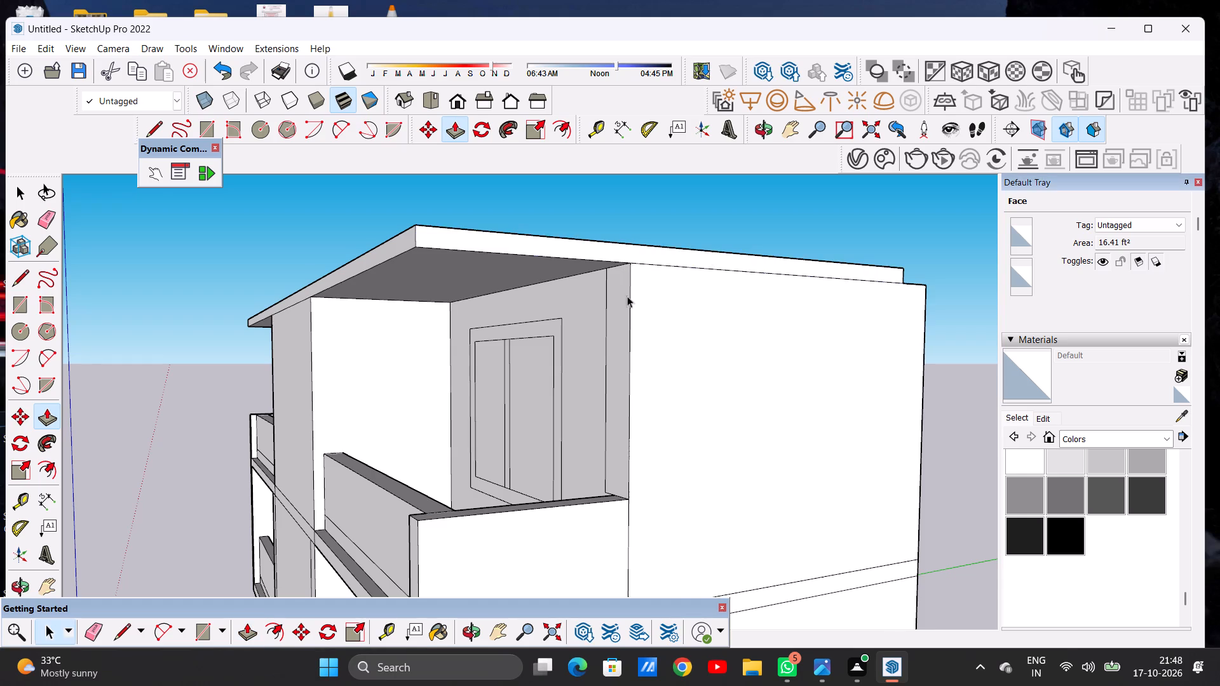
Push/Pull the end face of the roof slab's rear strip across the central section to the joint with the right section.
scroll(588, 322, down, 8)
middle_drag(588, 299, 658, 403)
scroll(665, 407, up, 7)
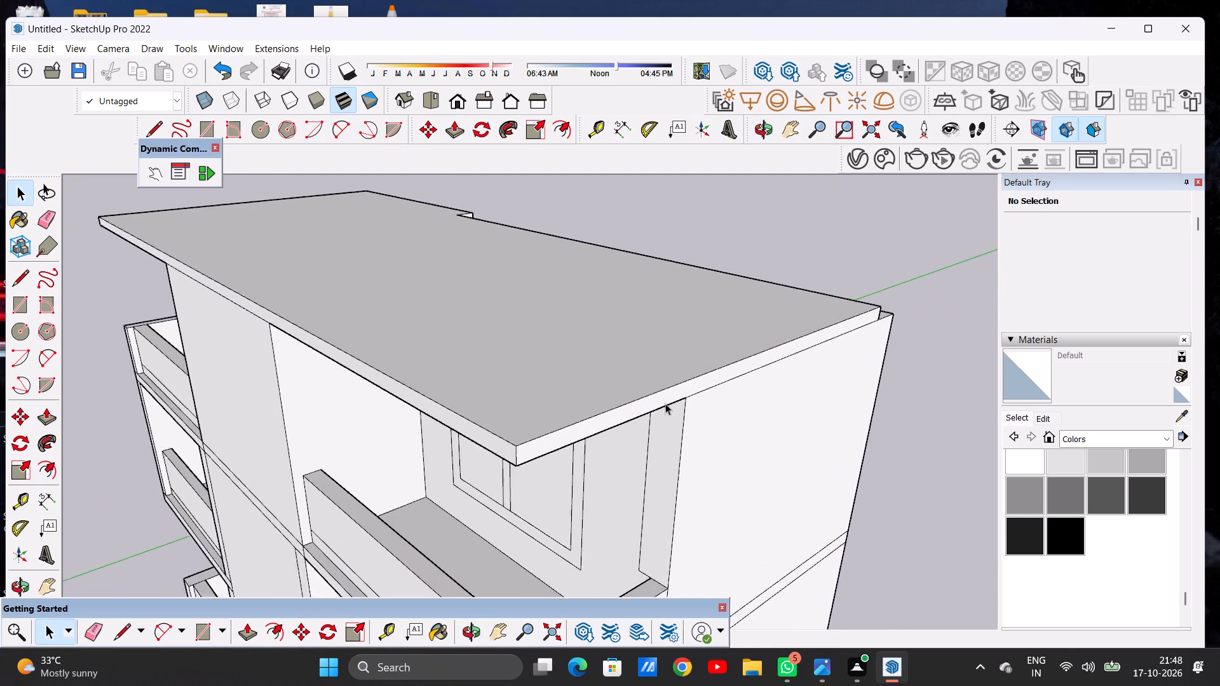
scroll(665, 403, up, 5)
middle_drag(737, 400, 436, 399)
scroll(482, 334, down, 10)
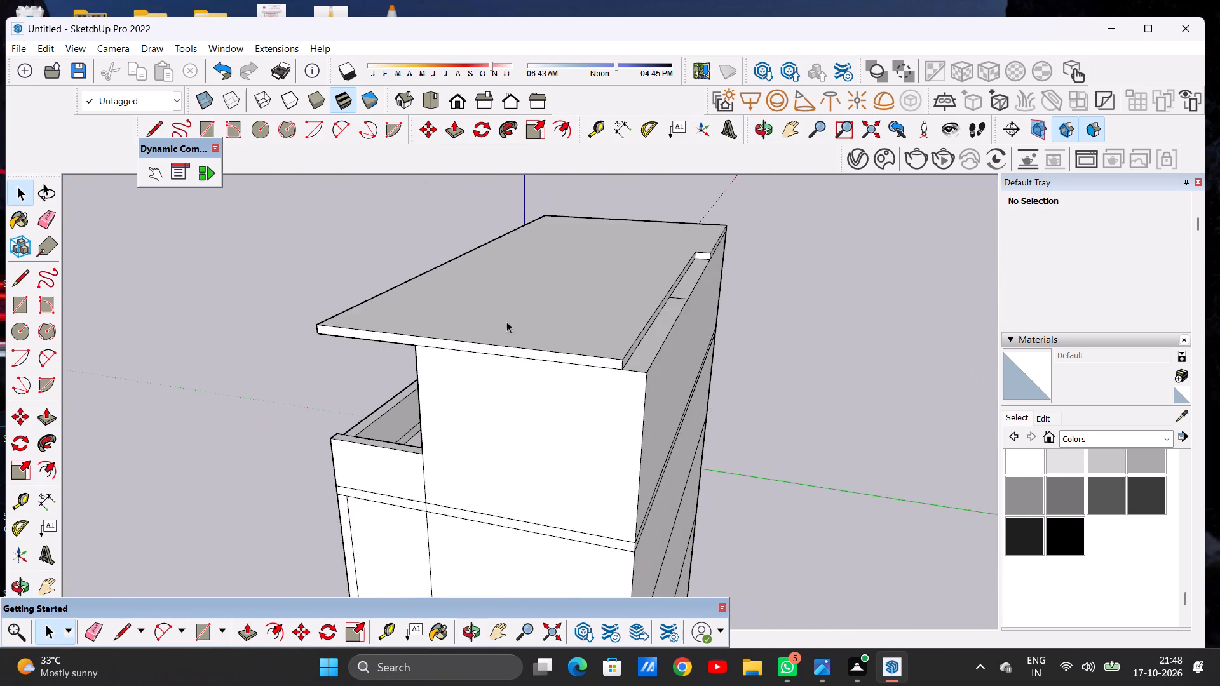
scroll(506, 321, down, 1)
middle_drag(583, 330, 496, 412)
scroll(629, 396, up, 5)
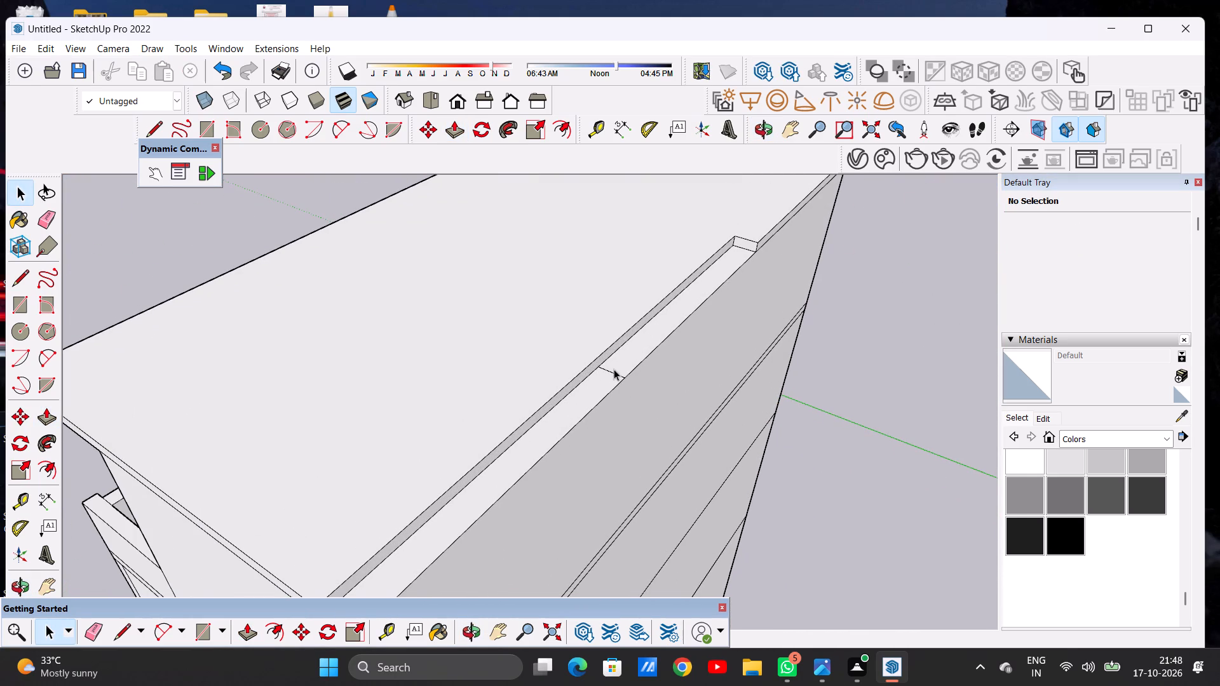
scroll(613, 373, up, 2)
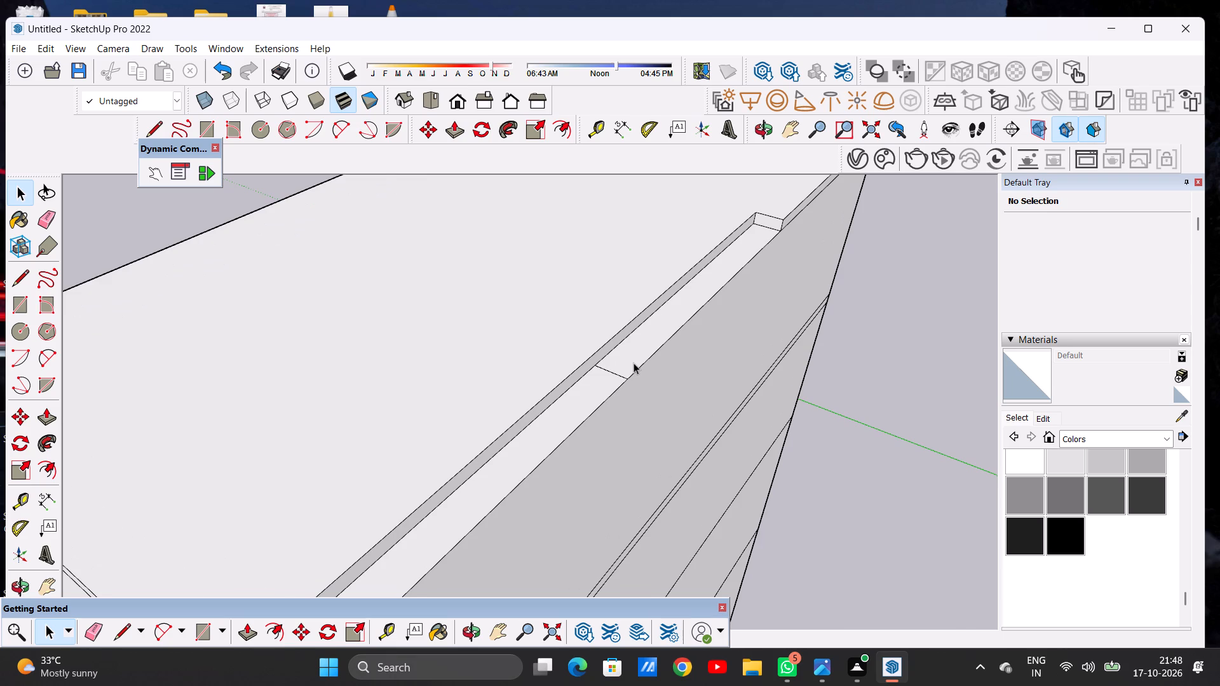
scroll(634, 363, down, 6)
scroll(714, 285, up, 3)
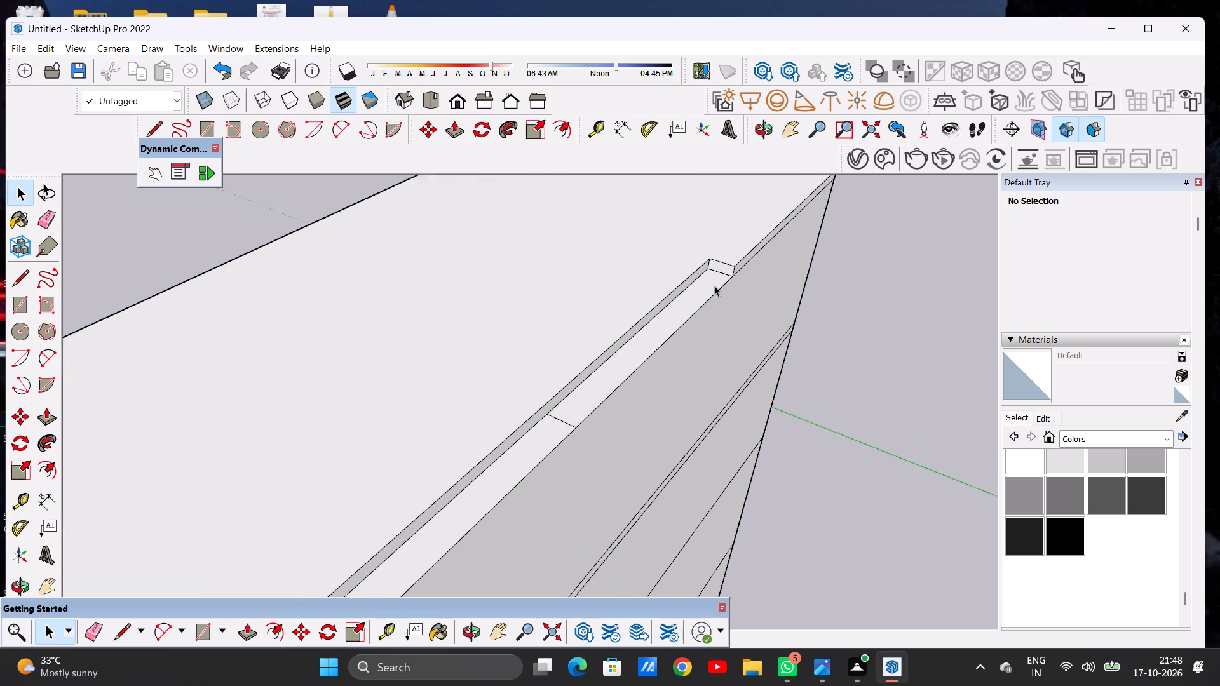
scroll(714, 285, up, 5)
key(p)
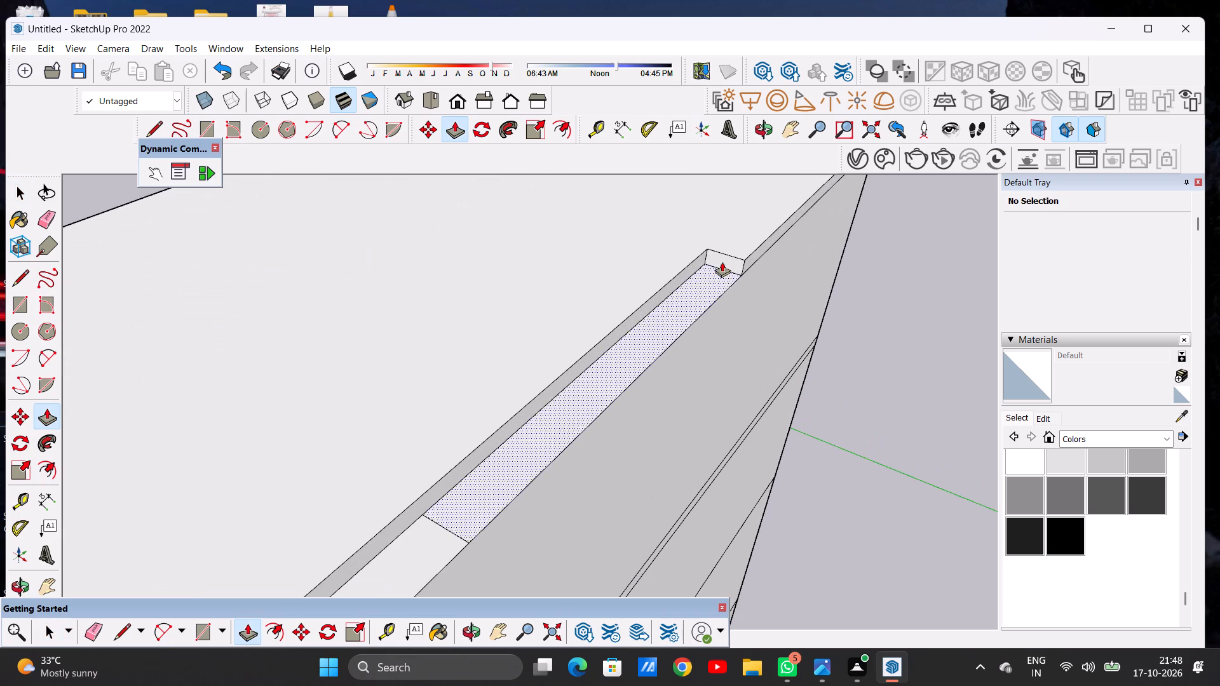
scroll(722, 262, up, 3)
click(722, 262)
scroll(678, 290, down, 12)
scroll(682, 275, up, 1)
scroll(682, 275, down, 7)
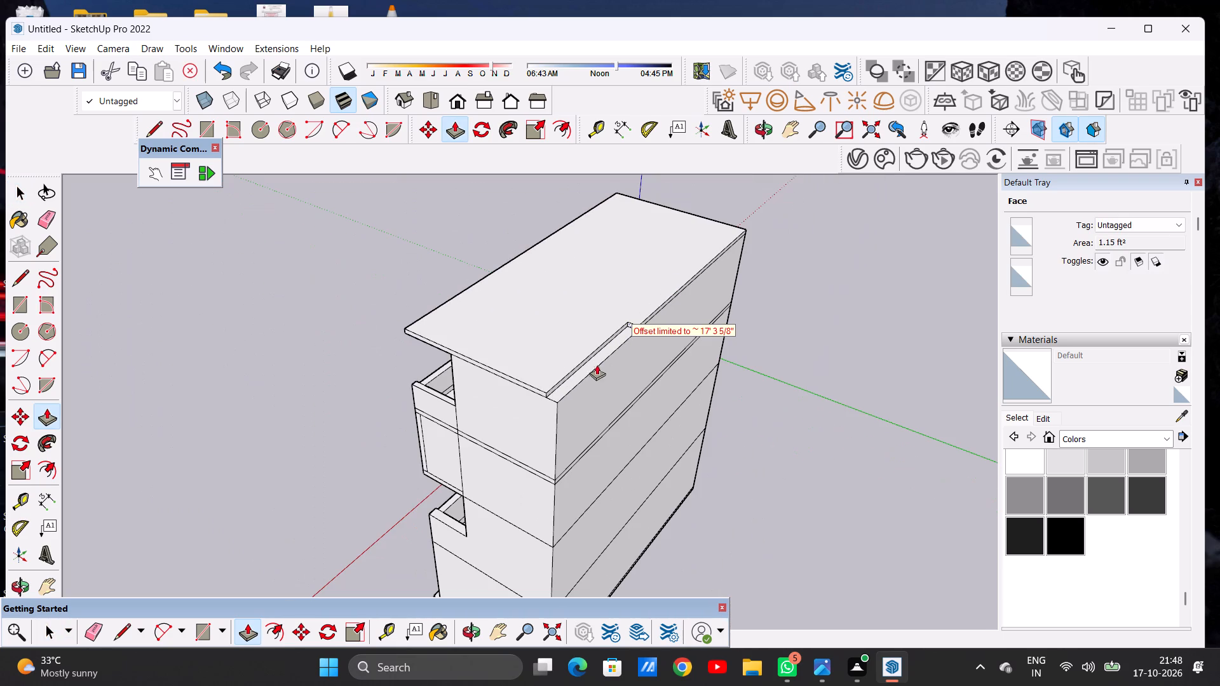
click(625, 313)
Push/Pull the rear strip's end face across the right section until it is flush with the building's right side wall.
scroll(627, 322, up, 9)
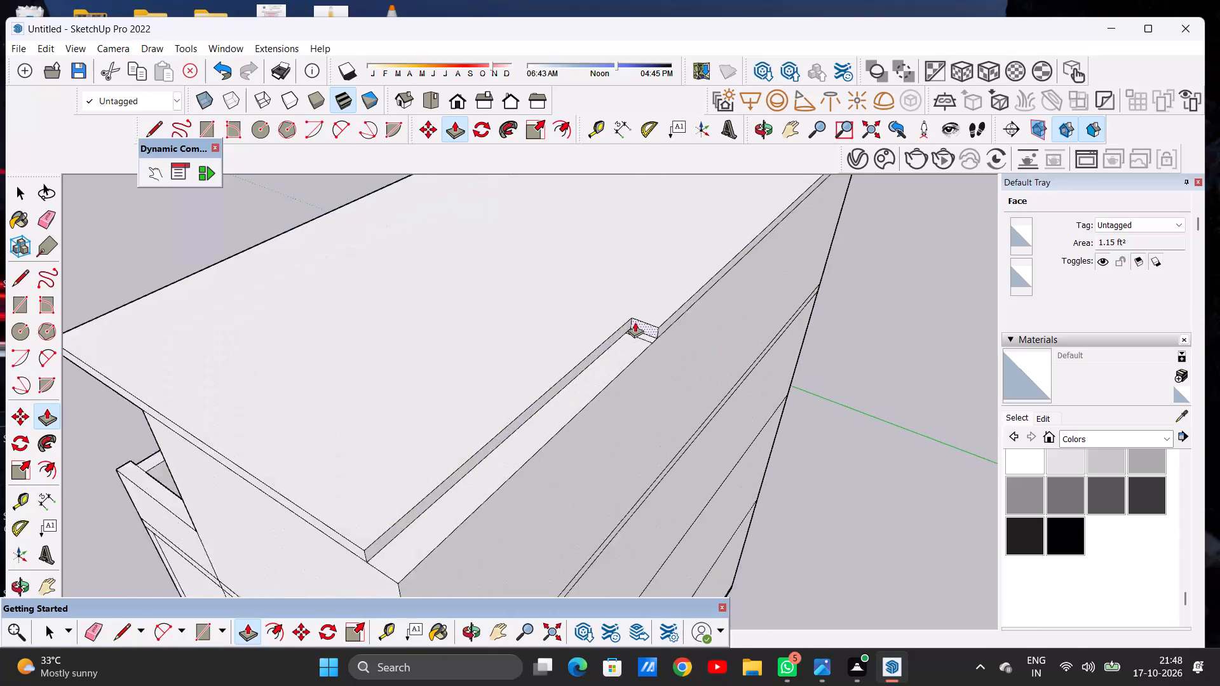
scroll(635, 322, up, 8)
click(658, 332)
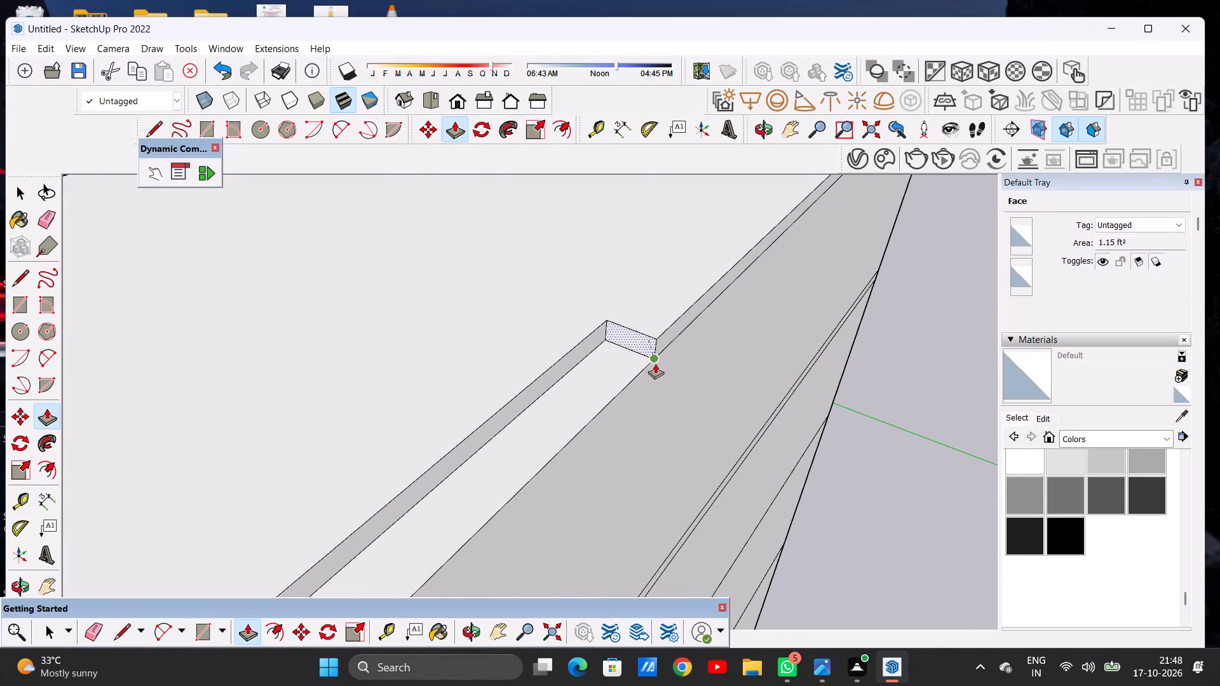
click(655, 363)
click(647, 344)
scroll(667, 323, down, 14)
scroll(539, 417, down, 1)
scroll(539, 417, up, 3)
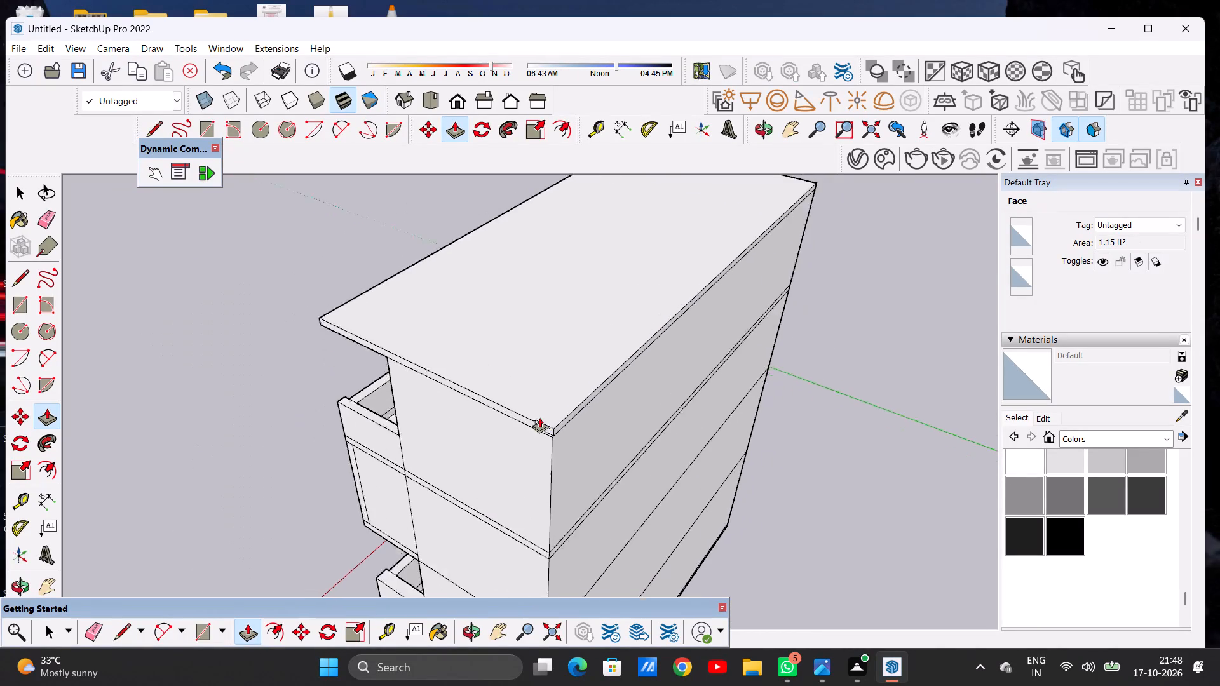
scroll(539, 417, up, 10)
click(568, 479)
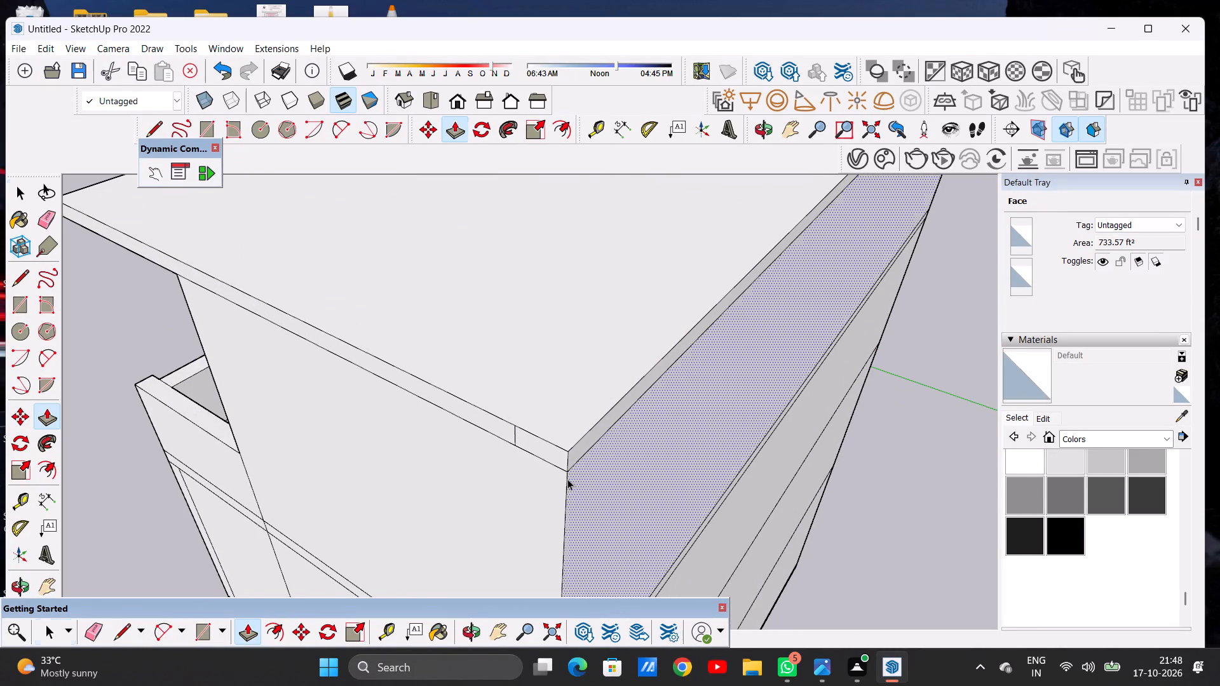
Erase the leftover vertical edge near the rear corner of the roof slab's right side face.
key(space)
scroll(513, 436, up, 3)
key(e)
drag(505, 425, 518, 429)
key(space)
Examine the building's front and the overhanging roof slab from several angles.
scroll(517, 504, down, 20)
scroll(517, 504, down, 5)
middle_drag(444, 459, 543, 434)
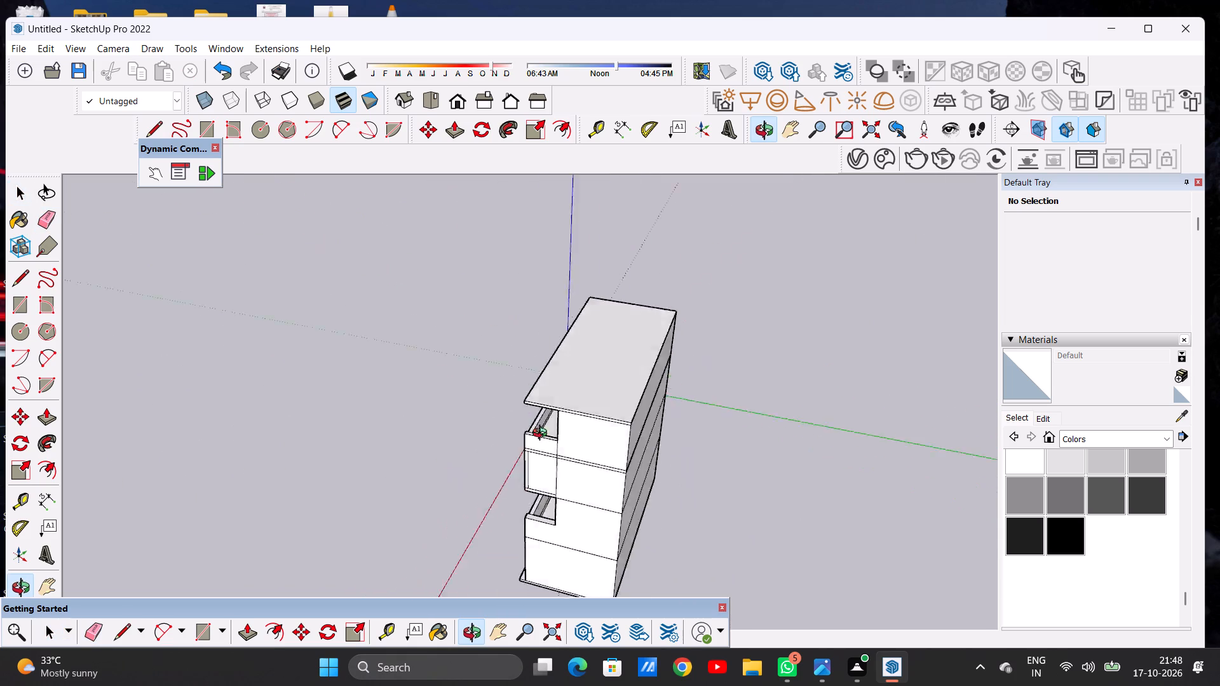
middle_drag(543, 434, 738, 394)
middle_drag(485, 414, 774, 377)
middle_drag(574, 413, 585, 450)
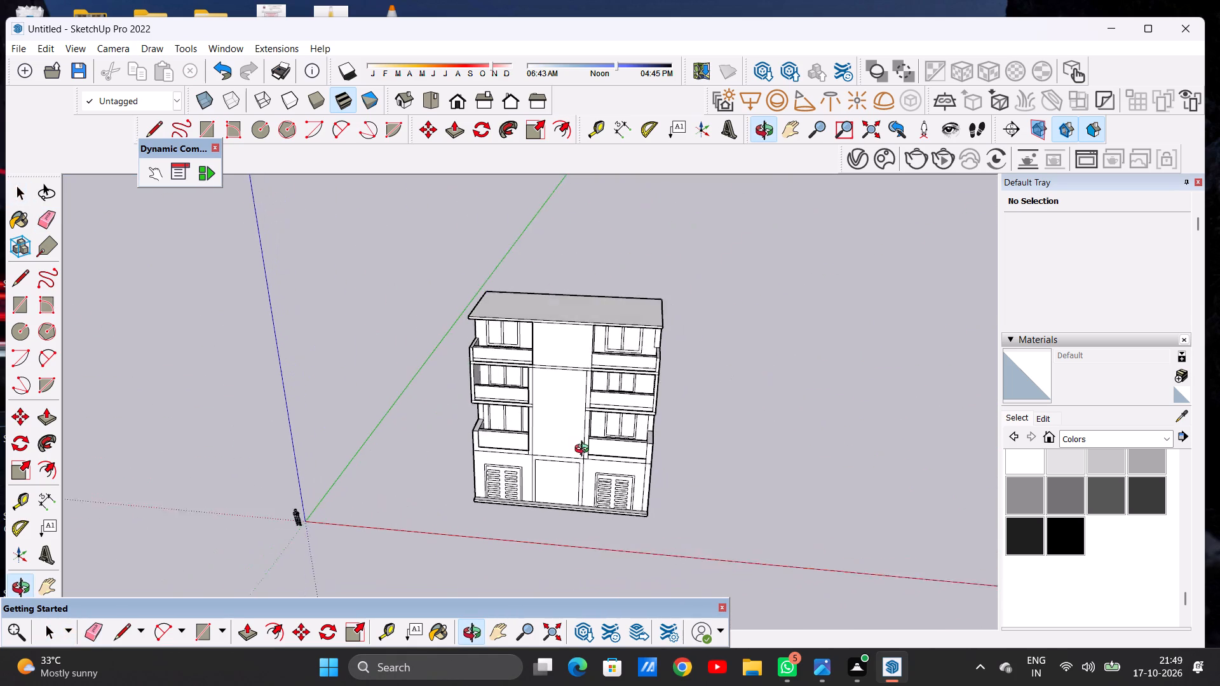
middle_drag(585, 450, 577, 473)
scroll(553, 351, up, 12)
middle_drag(584, 225, 583, 257)
middle_drag(569, 367, 470, 246)
scroll(735, 306, up, 6)
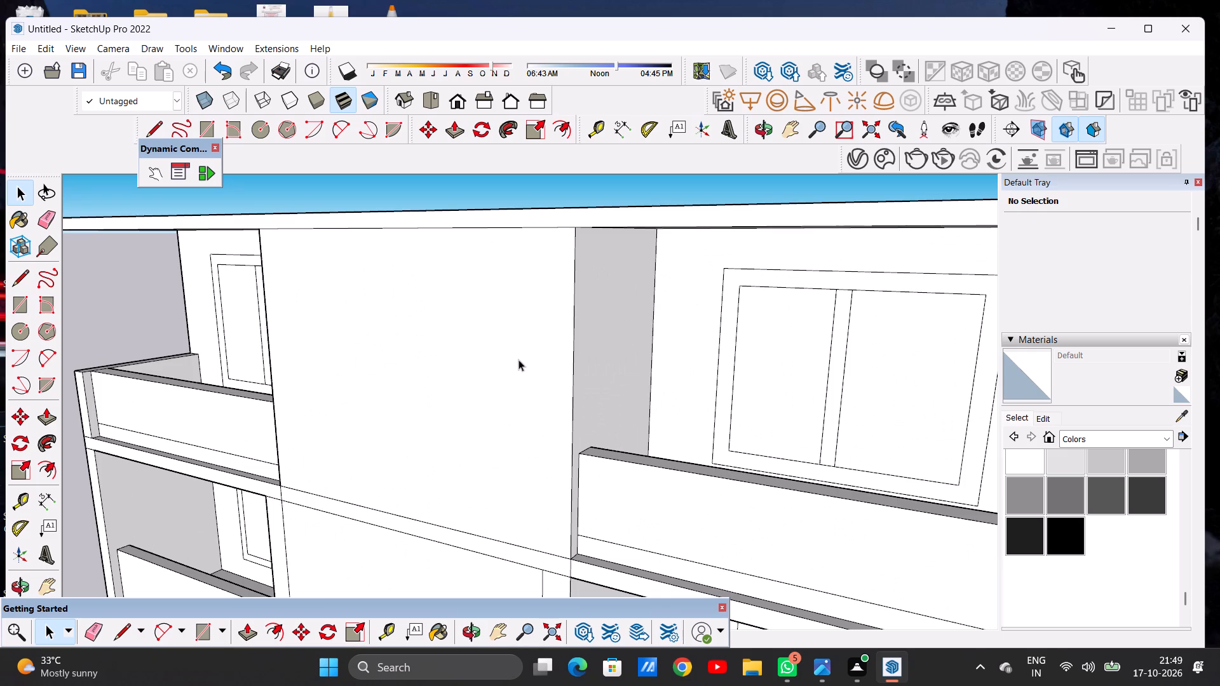
scroll(518, 360, down, 17)
middle_drag(503, 313, 484, 471)
scroll(487, 364, up, 11)
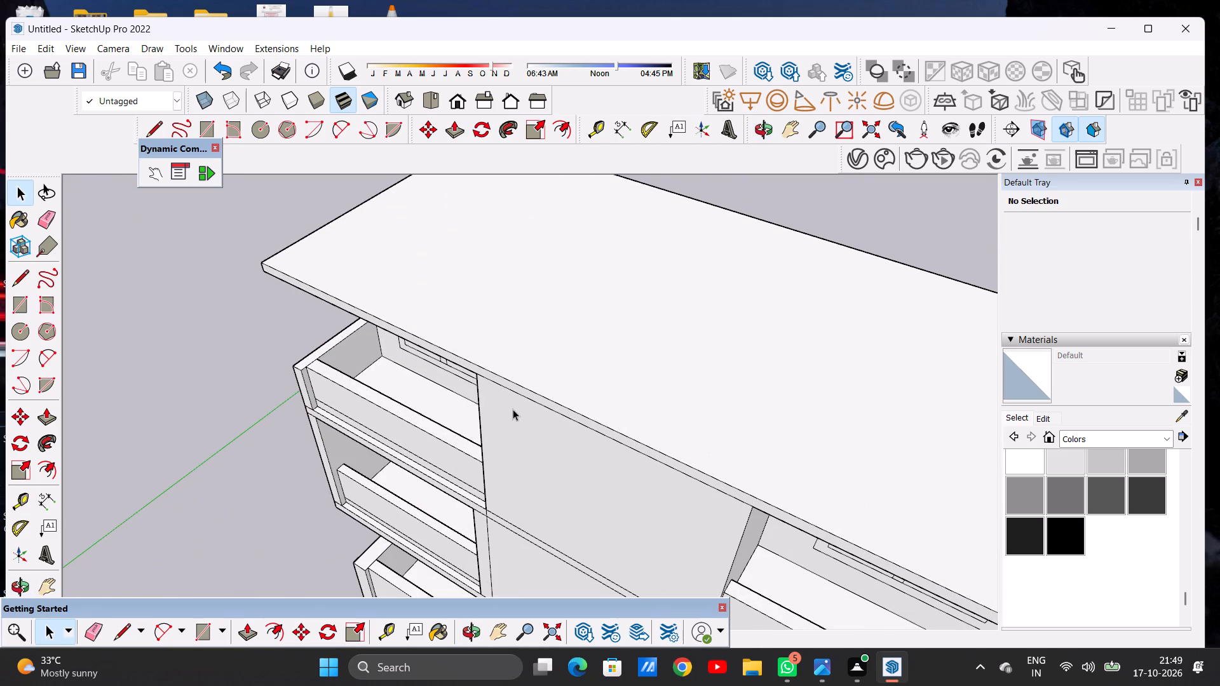
Draw a line from the central section's top left corner up the slab's front edge and straight across the roof to its rear edge.
middle_drag(512, 408, 504, 325)
key(l)
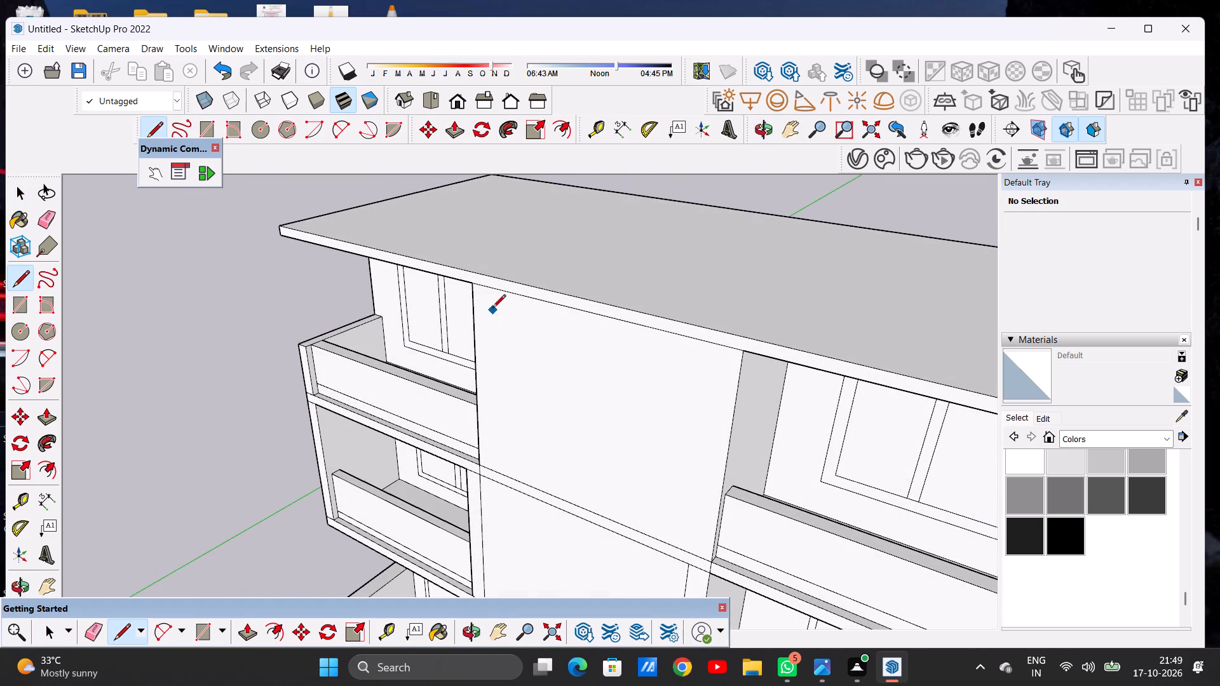
scroll(492, 309, up, 7)
click(464, 270)
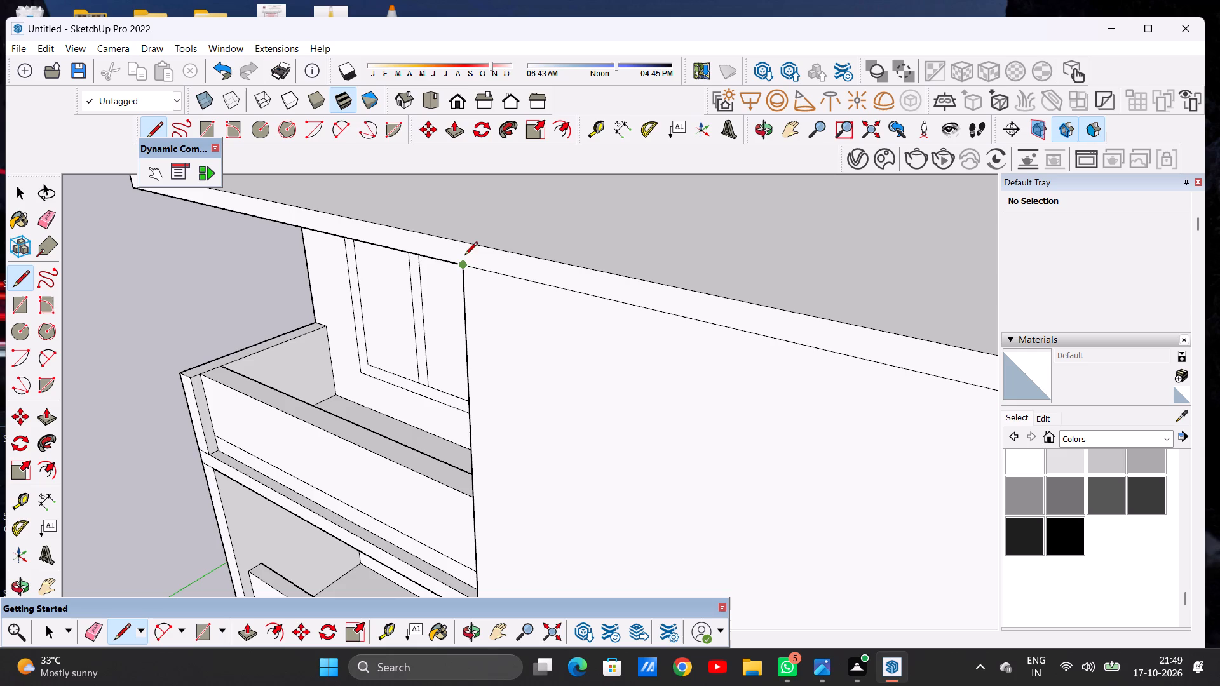
click(465, 241)
click(463, 245)
scroll(511, 222, down, 20)
scroll(511, 222, down, 1)
scroll(565, 215, up, 1)
middle_drag(565, 215, 389, 382)
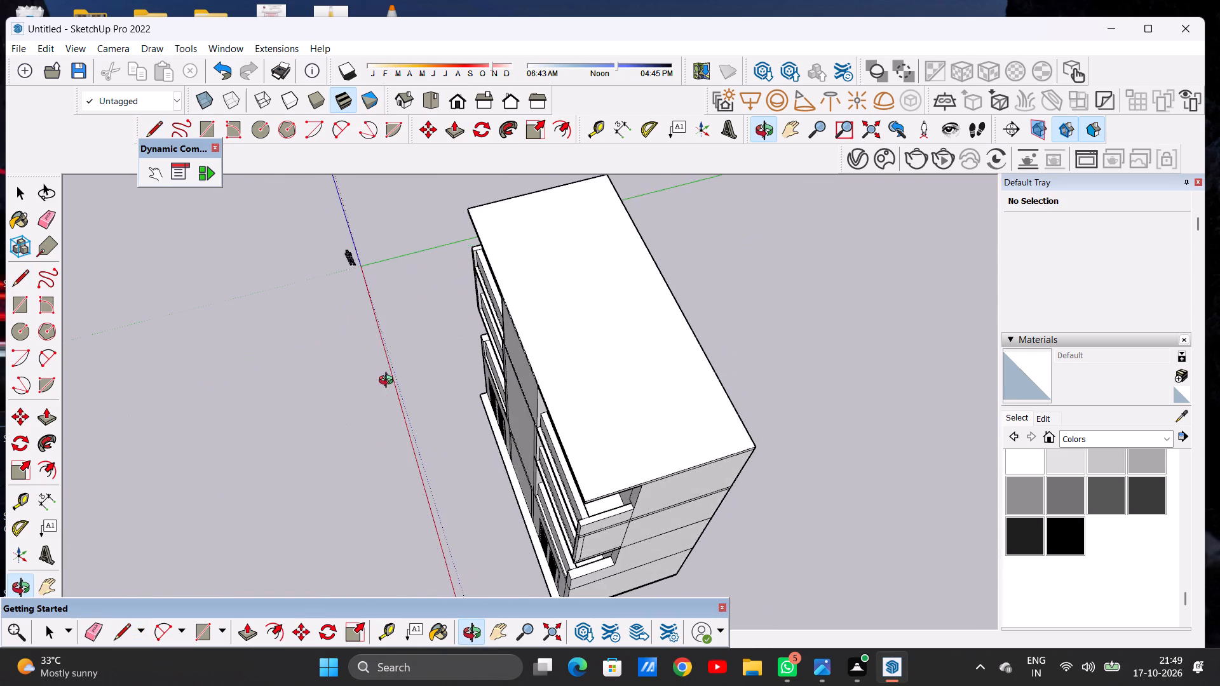
middle_drag(389, 382, 389, 380)
scroll(571, 241, up, 7)
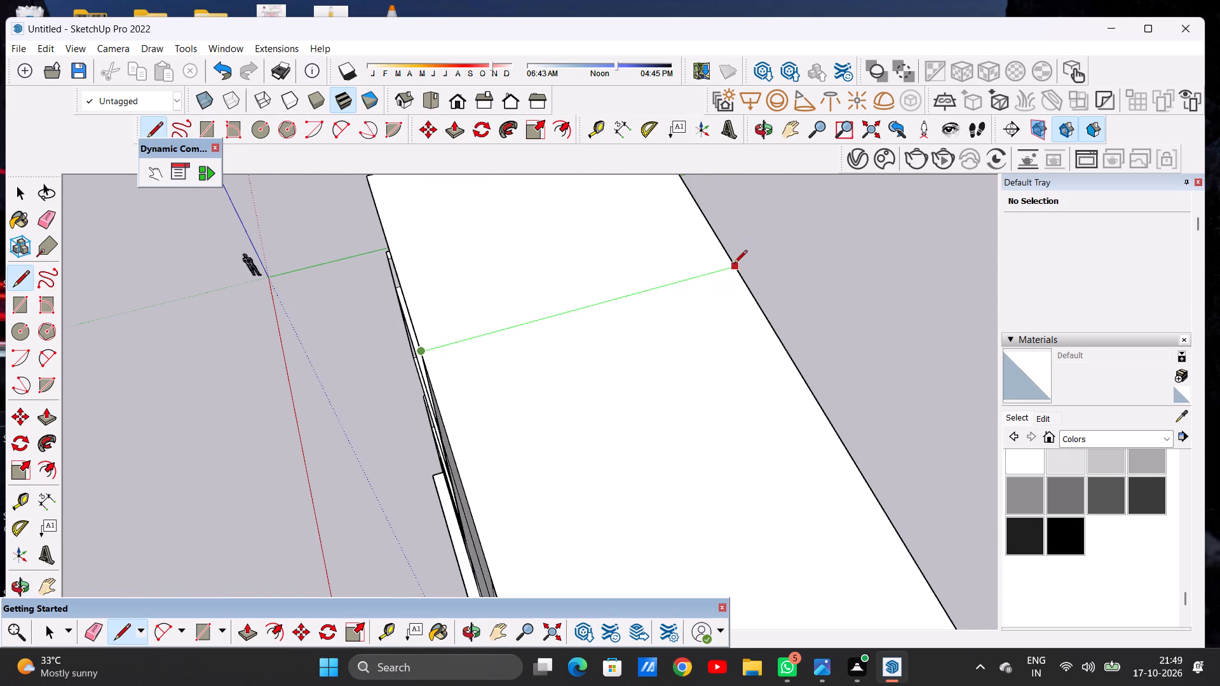
click(734, 264)
Draw a line from the central section's top right corner up the slab's front edge and straight across the roof to its rear edge.
scroll(628, 277, down, 13)
middle_drag(582, 339, 670, 232)
scroll(588, 319, up, 6)
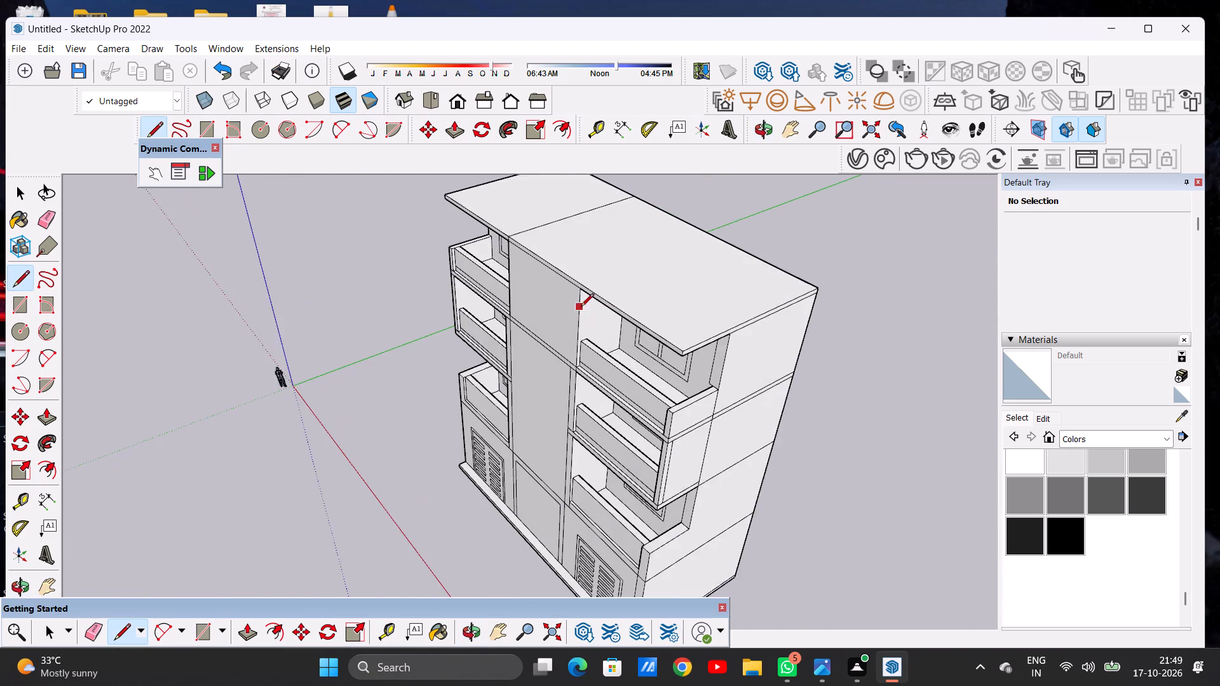
scroll(581, 300, up, 13)
click(578, 267)
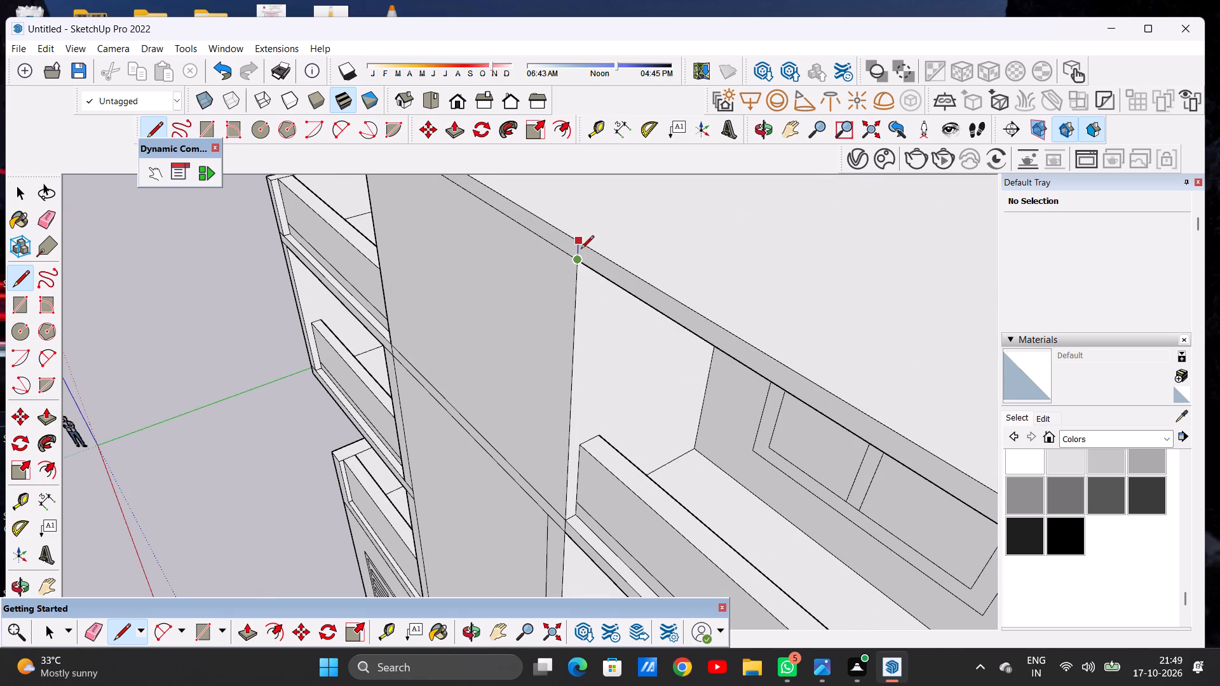
click(579, 241)
click(579, 242)
scroll(634, 247, down, 6)
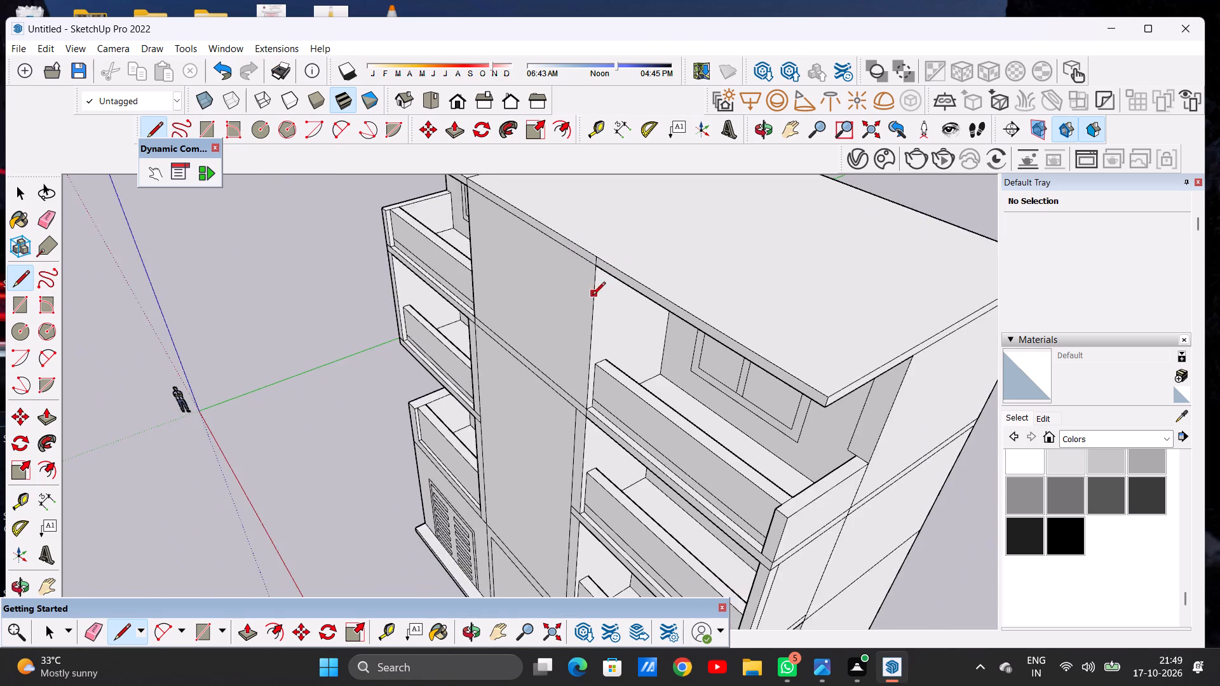
scroll(592, 296, down, 13)
scroll(640, 228, up, 16)
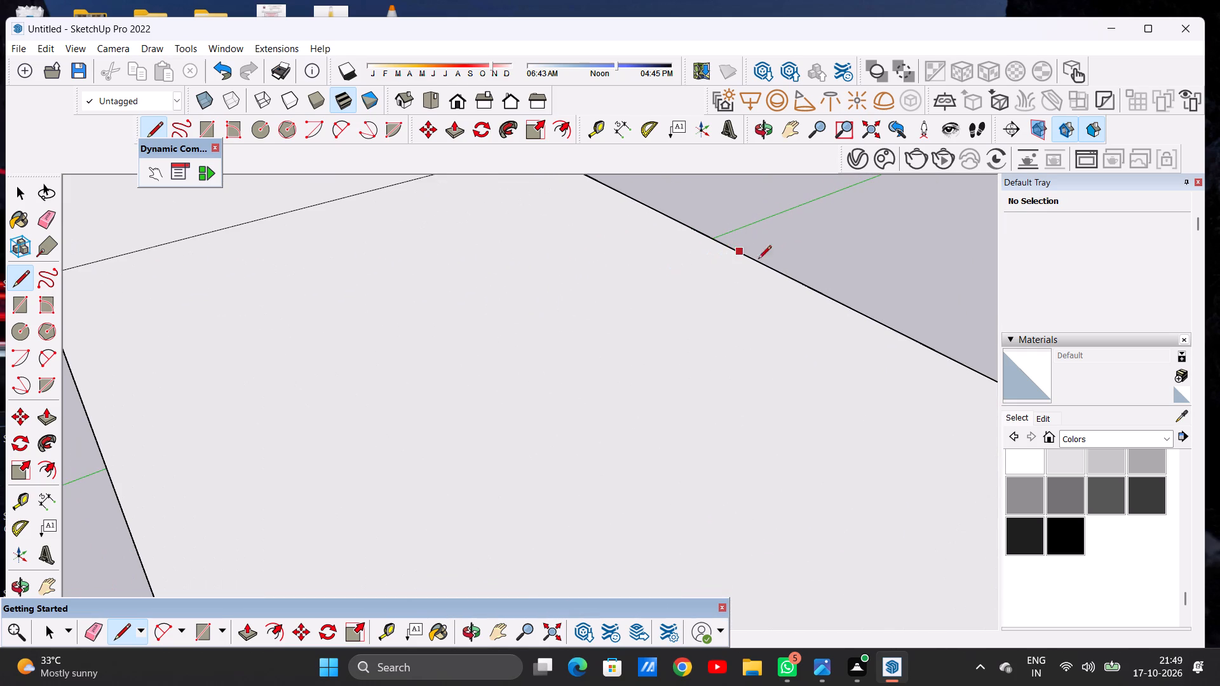
scroll(710, 281, down, 8)
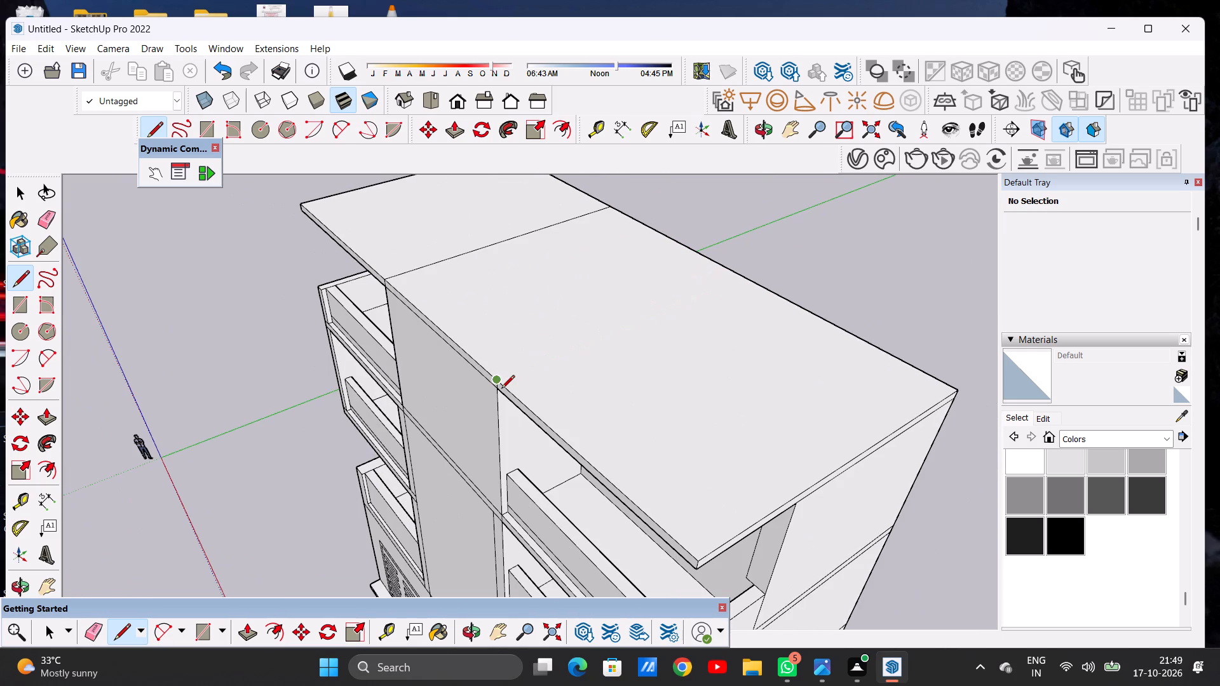
click(496, 387)
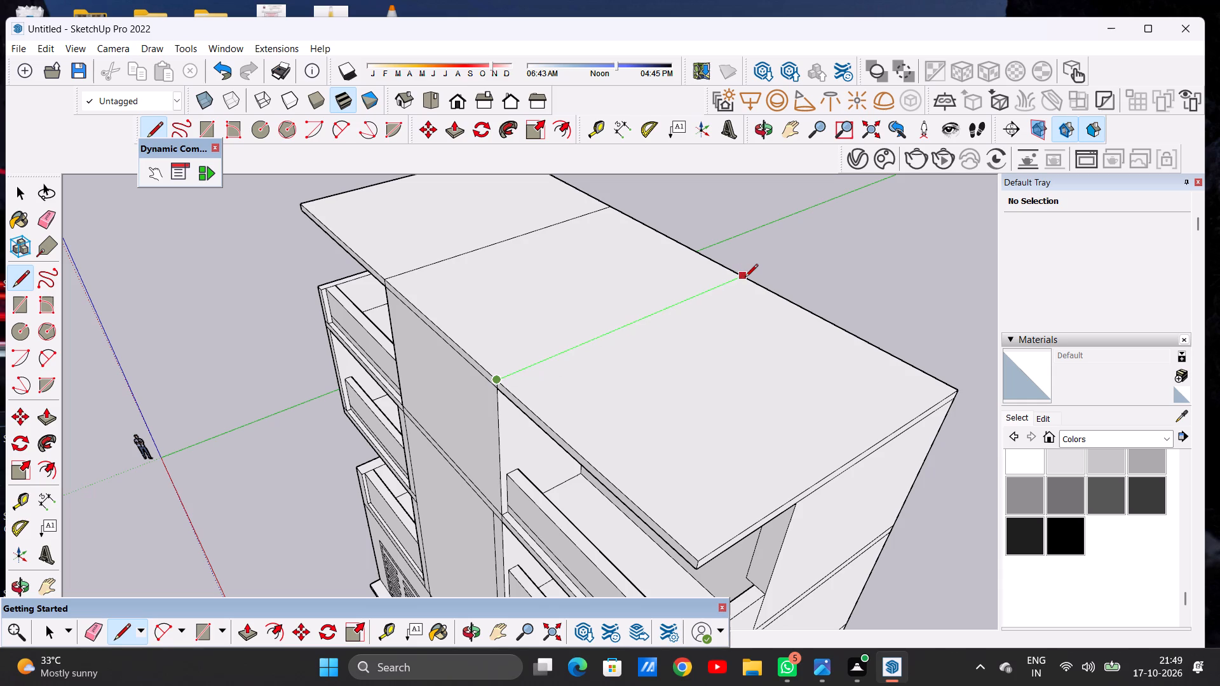
click(745, 278)
key(space)
Examine the three-part roof slab and the front facade from different angles and distances.
scroll(632, 379, down, 14)
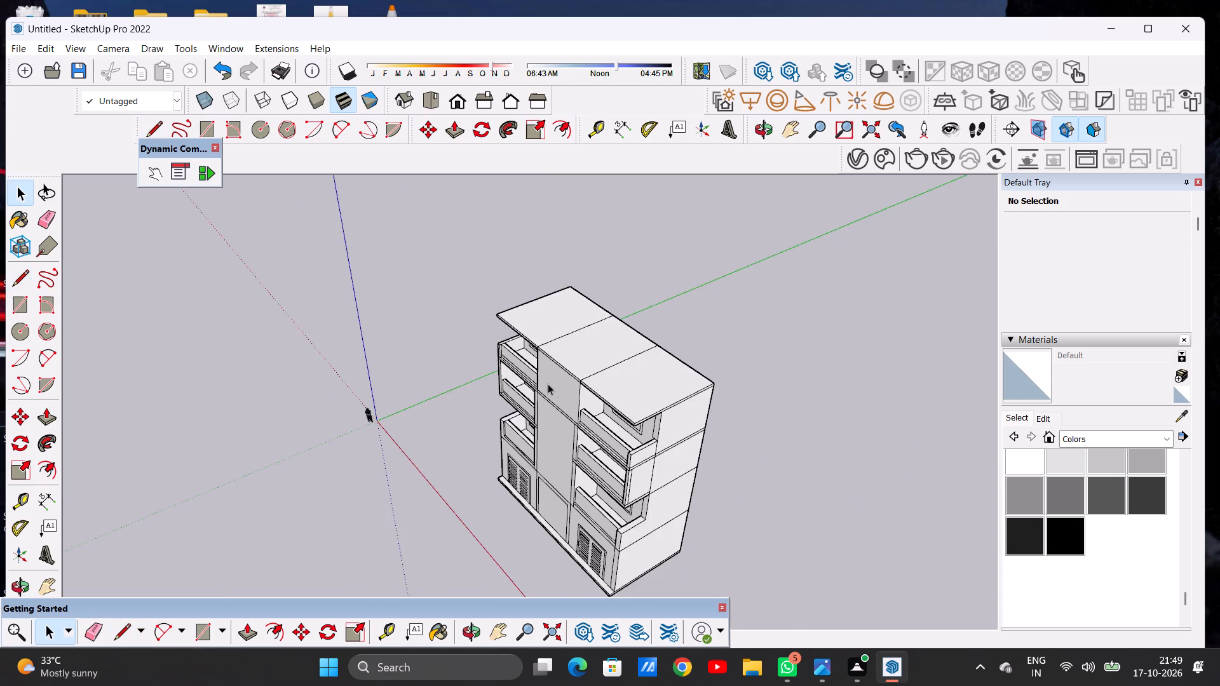
middle_drag(548, 382, 800, 271)
scroll(445, 347, up, 5)
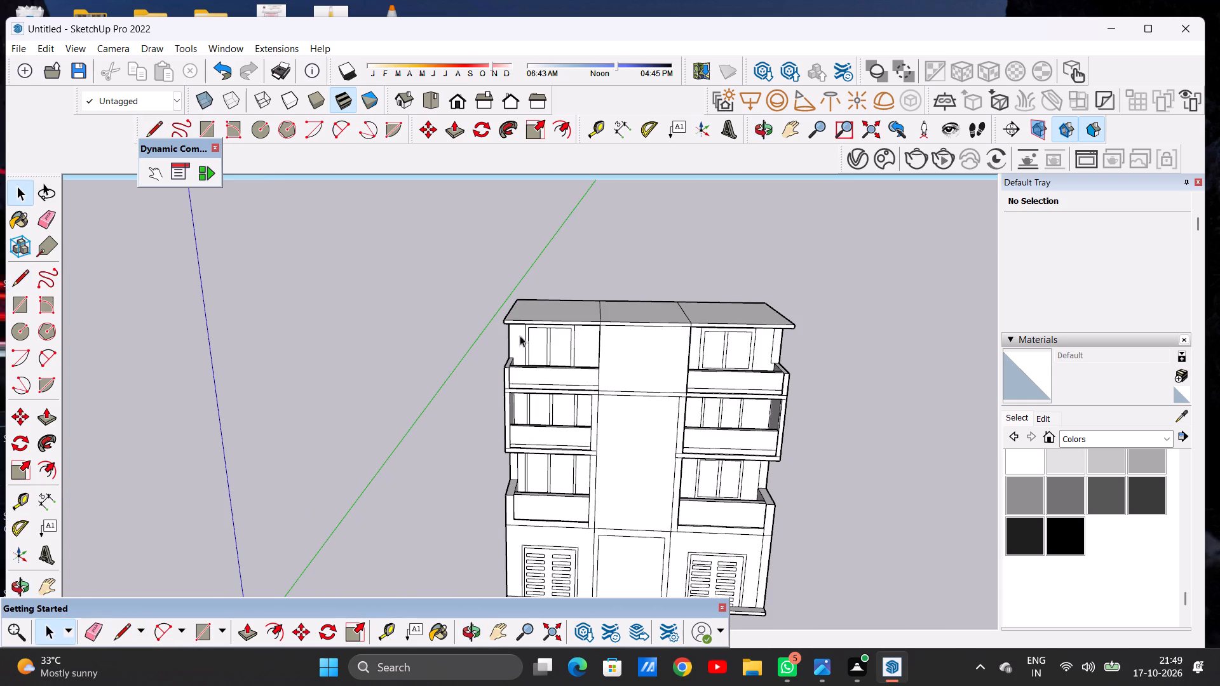
scroll(550, 424, down, 4)
scroll(566, 347, up, 6)
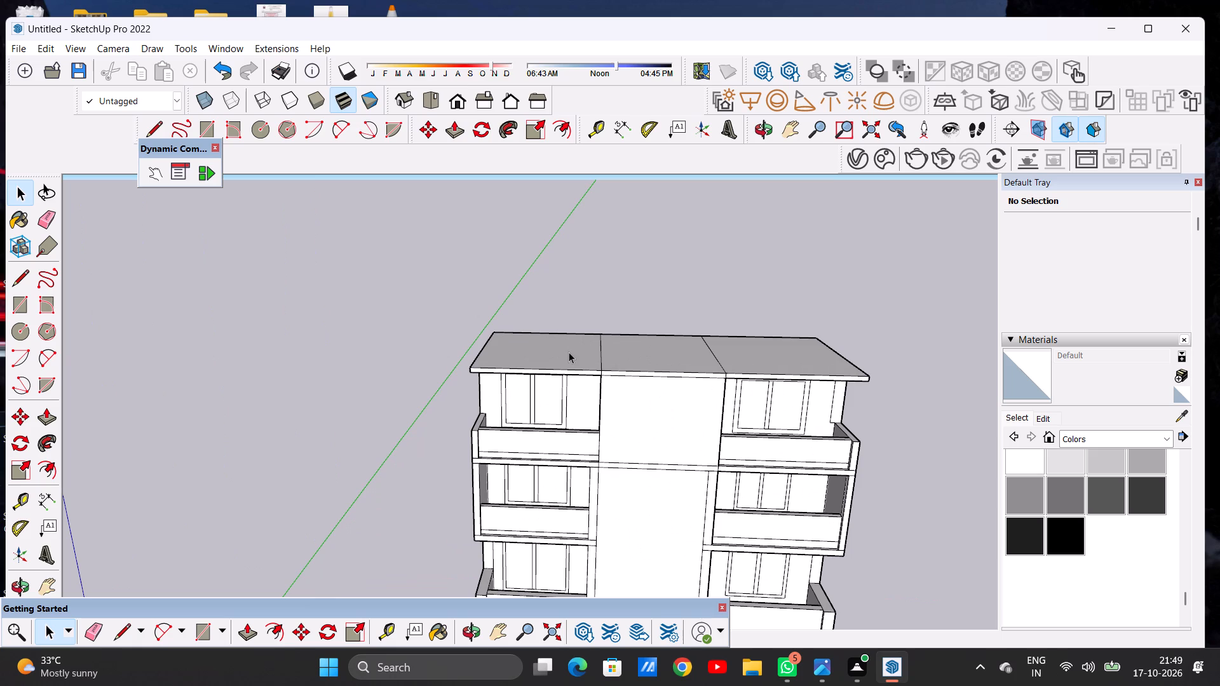
scroll(560, 394, down, 9)
middle_drag(534, 411, 635, 400)
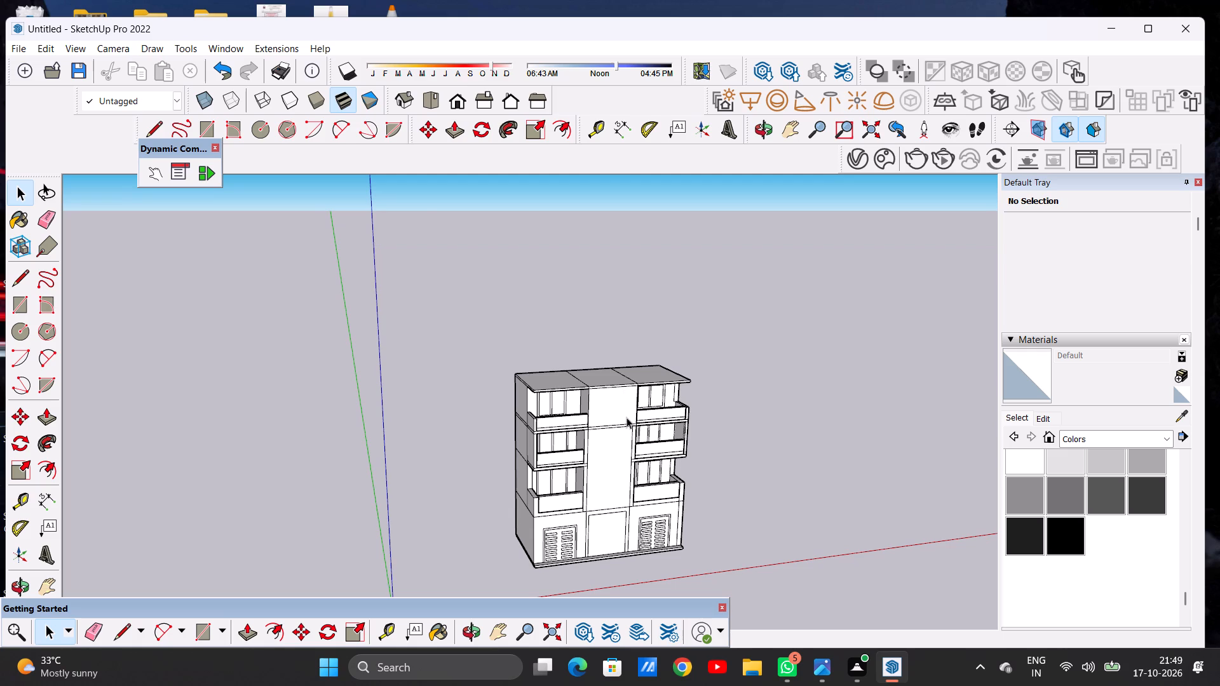
scroll(633, 436, down, 6)
scroll(603, 400, up, 12)
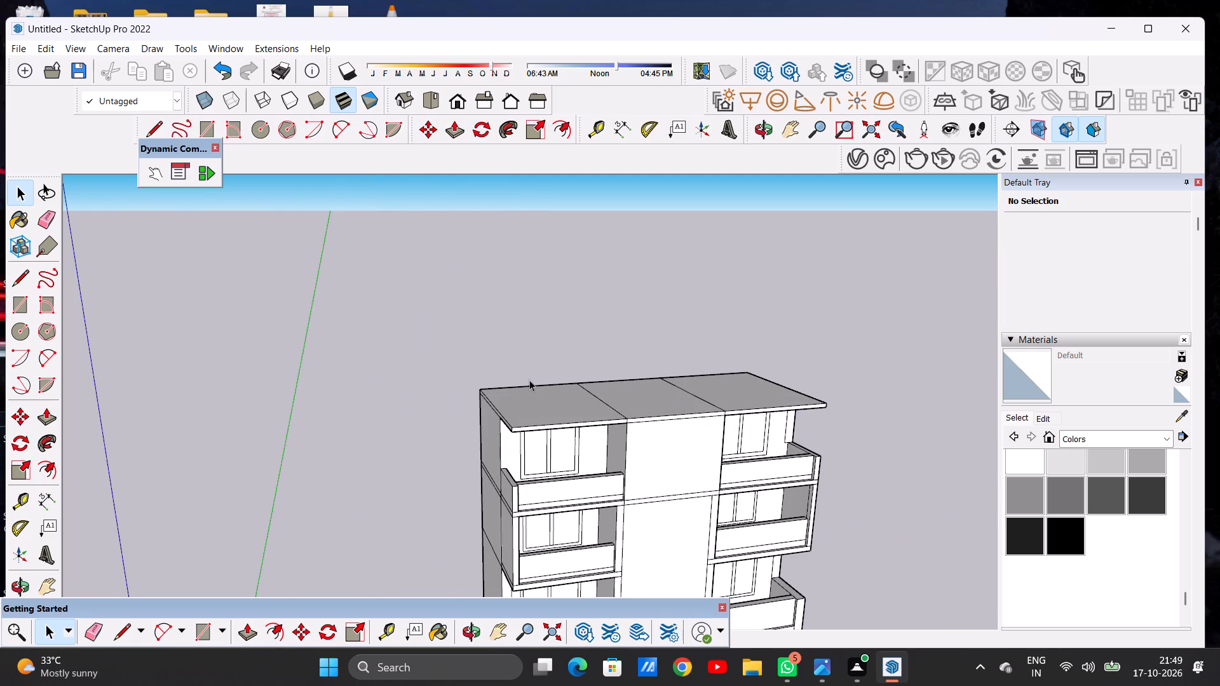
middle_drag(520, 379, 465, 478)
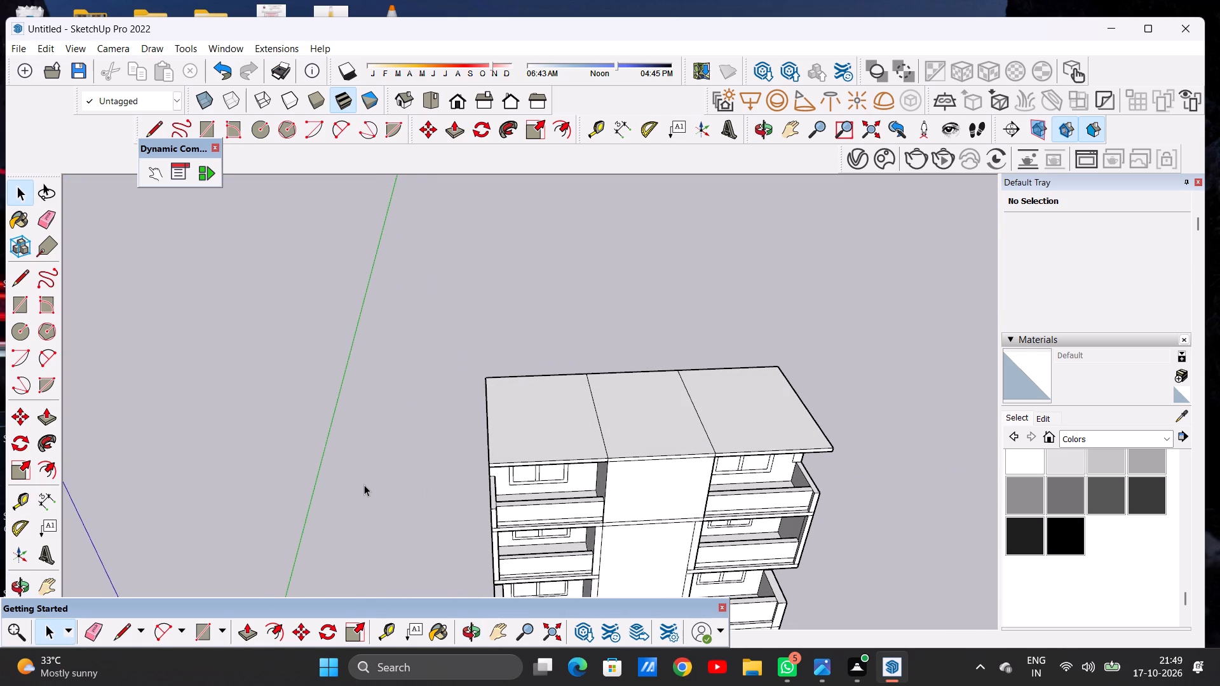
Push/Pull the left section's roof face upward to form a thicker raised block above the left balconies.
scroll(383, 497, down, 3)
middle_drag(499, 467, 489, 466)
scroll(513, 448, up, 5)
key(p)
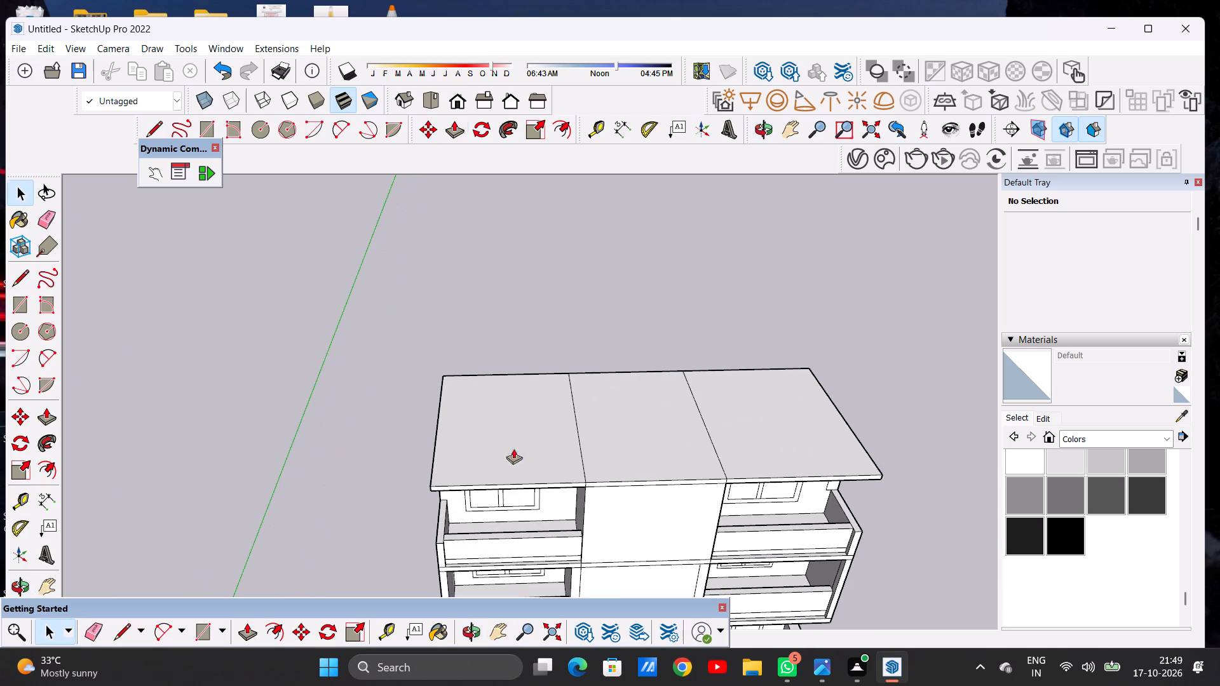
click(508, 450)
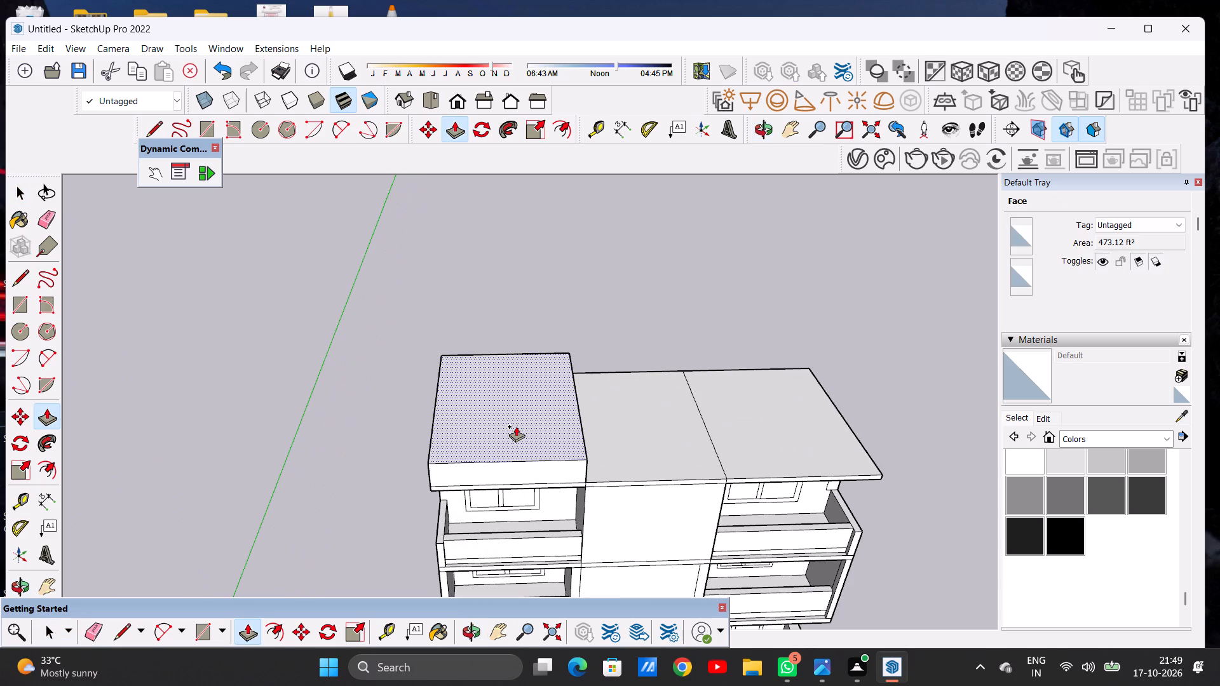
click(516, 422)
key(space)
scroll(507, 475, down, 9)
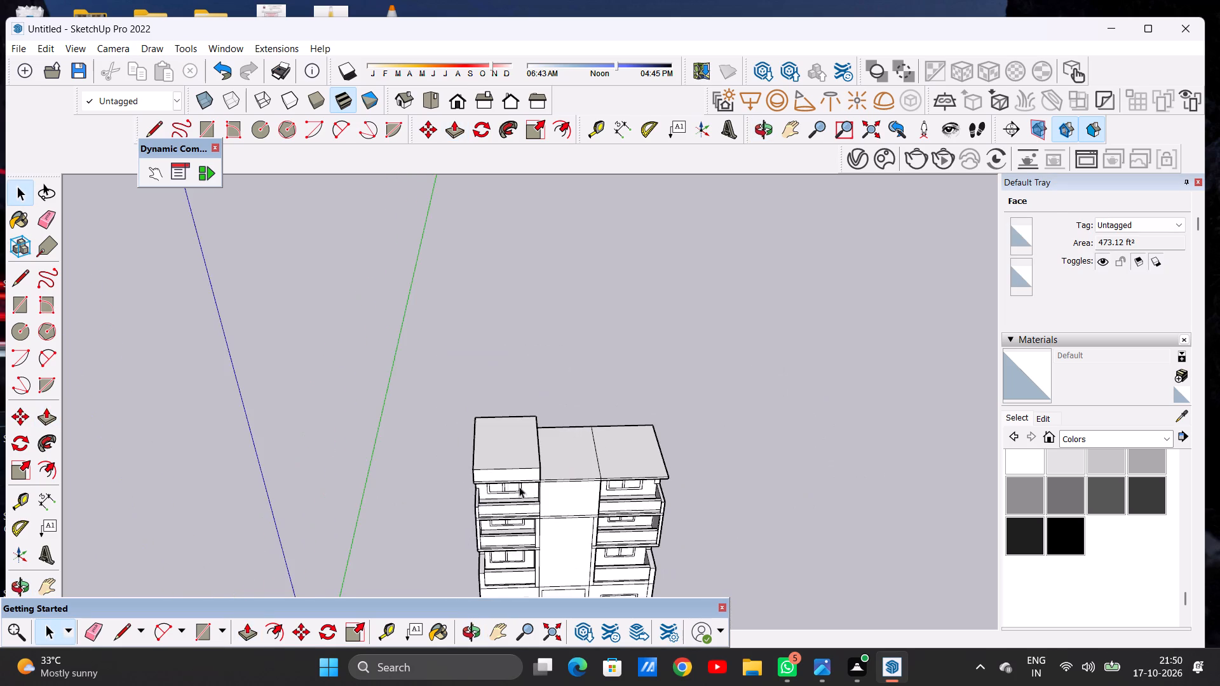
Push/Pull the central section's roof face upward to slightly above the raised left block.
middle_drag(526, 493, 510, 337)
scroll(529, 420, up, 5)
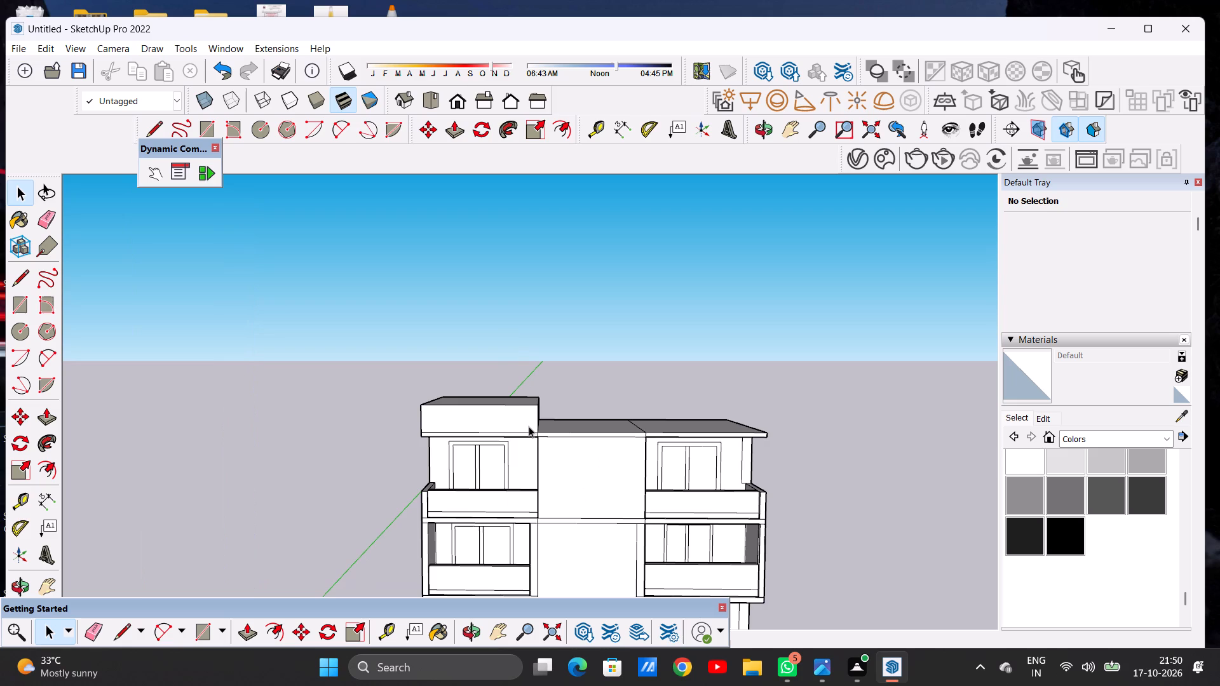
scroll(529, 426, down, 7)
middle_drag(590, 393, 569, 526)
scroll(574, 439, up, 3)
text(L P)
scroll(572, 418, up, 6)
click(571, 427)
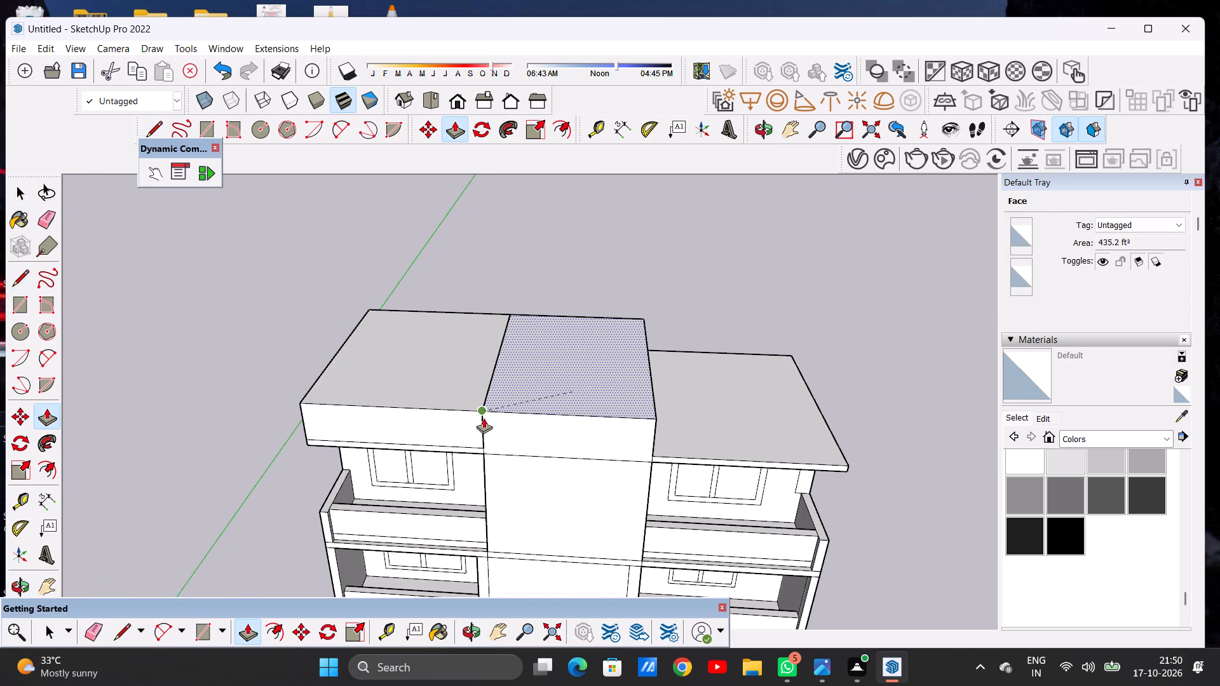
click(522, 383)
Push/Pull the right section's roof face upward to match the height of the left block.
click(704, 417)
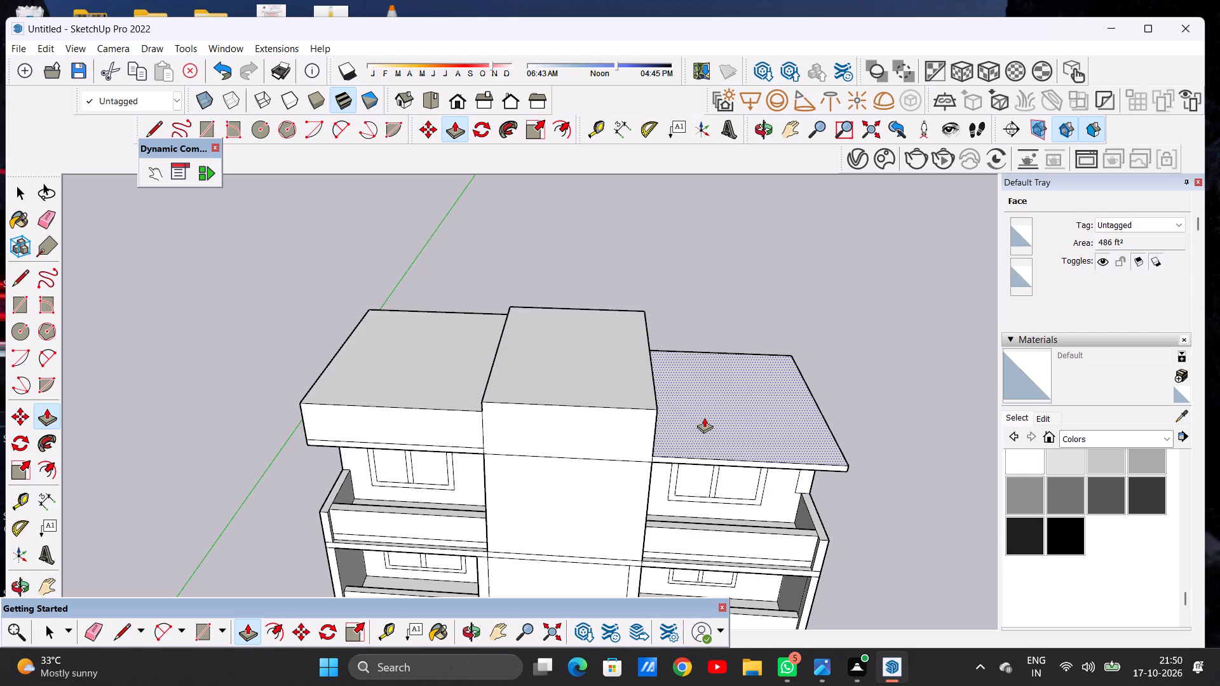
click(485, 413)
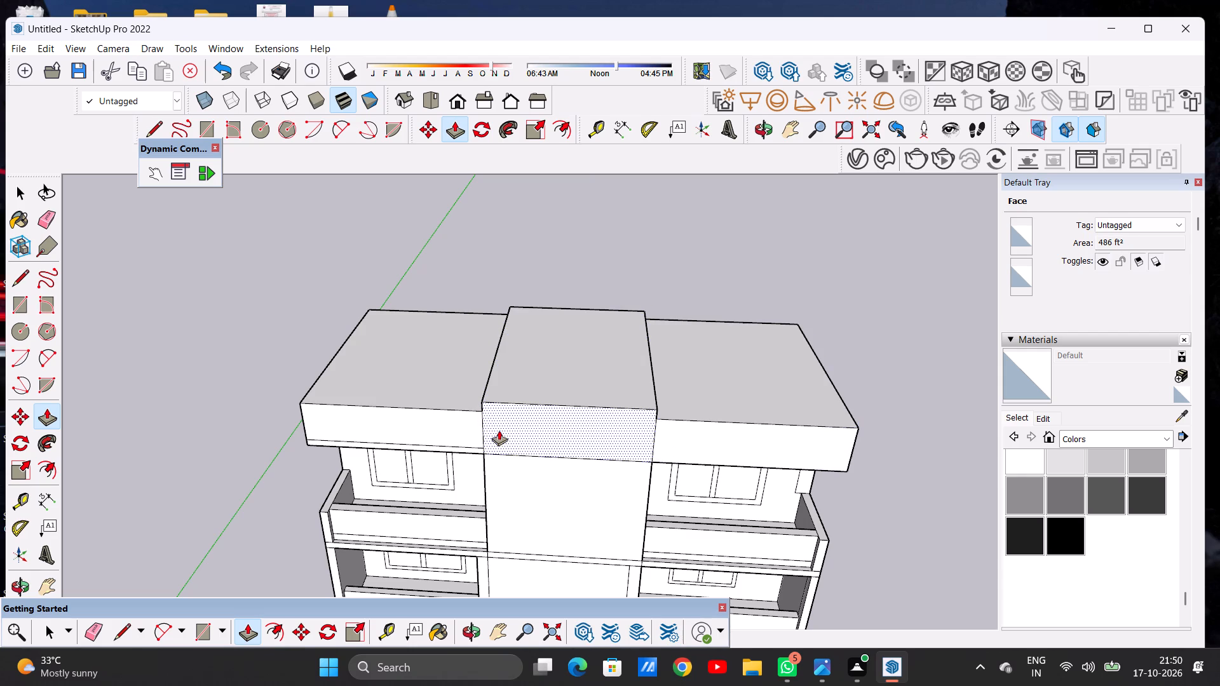
key(space)
Examine the three raised roof blocks from the front and from oblique angles.
scroll(547, 457, down, 8)
middle_drag(571, 452, 592, 311)
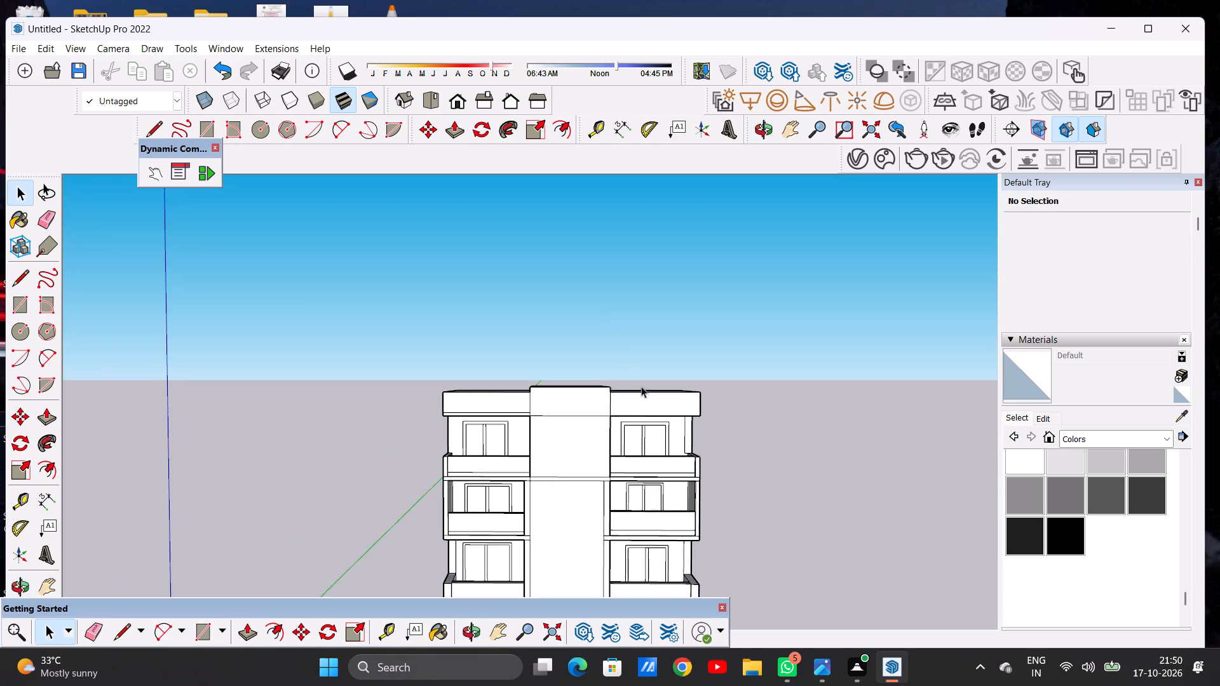
scroll(639, 404, up, 7)
middle_drag(505, 373, 620, 425)
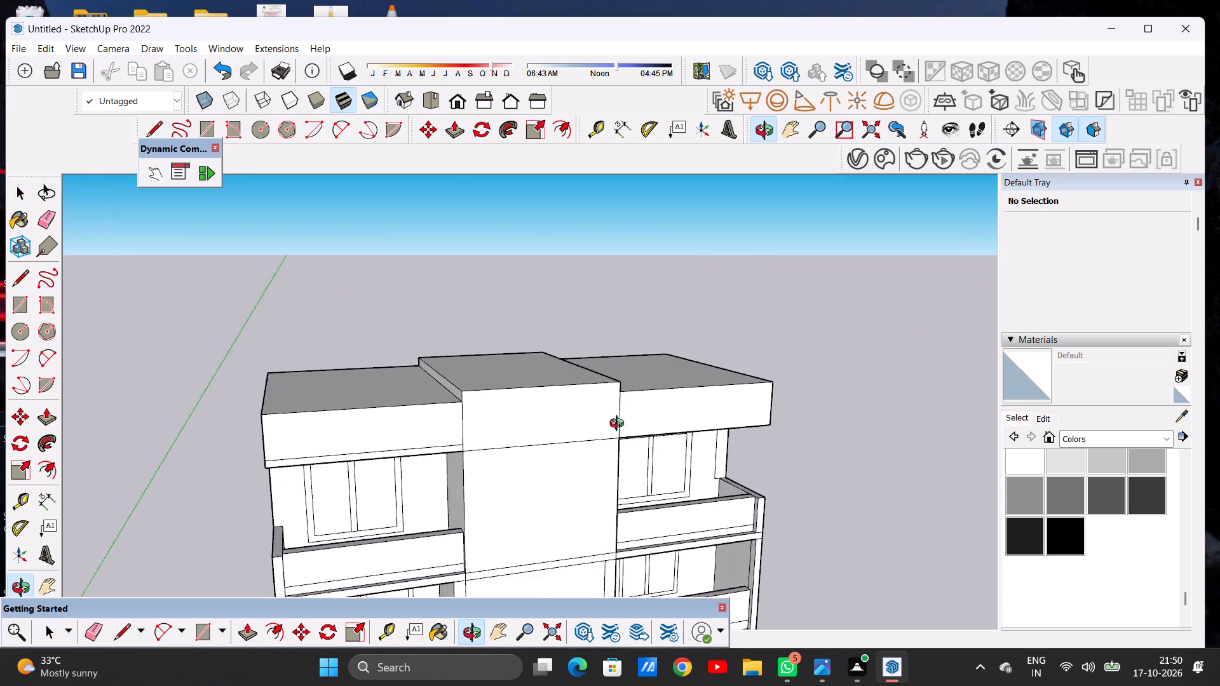
middle_drag(620, 425, 505, 440)
scroll(499, 450, down, 7)
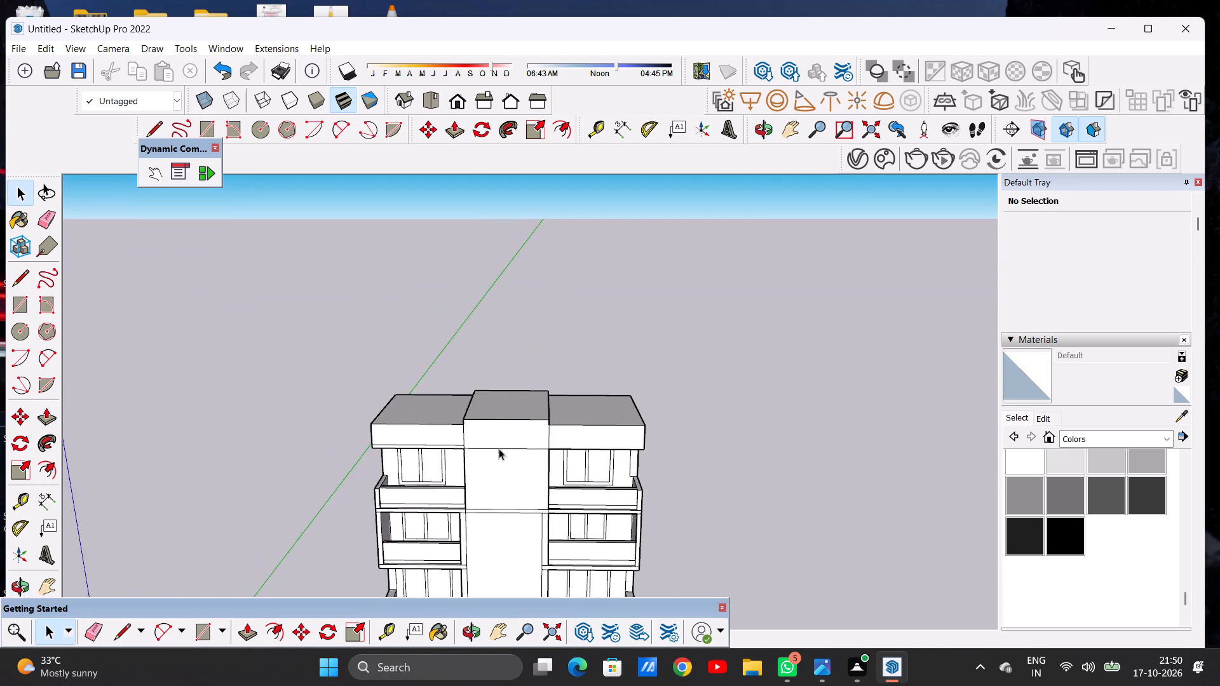
scroll(501, 426, down, 7)
Erase the horizontal lines crossing the central section at the base of the roof block and at the slab below the top balconies.
scroll(518, 464, up, 11)
middle_drag(495, 429, 492, 398)
scroll(492, 398, up, 3)
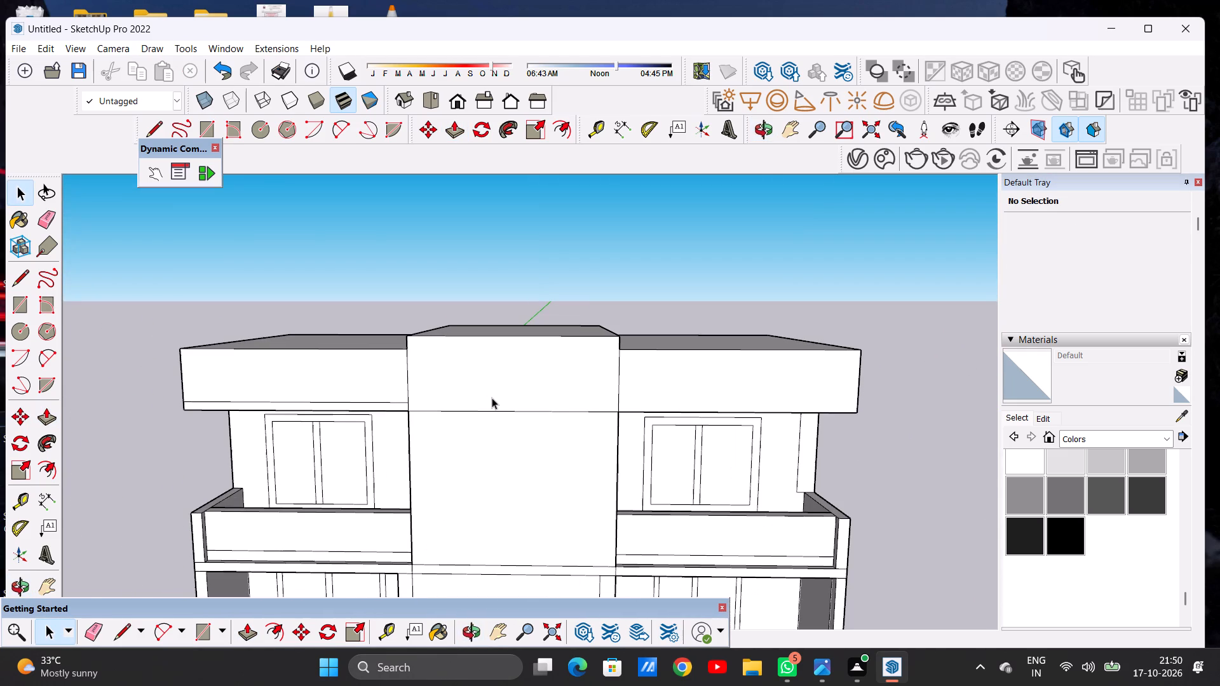
key(e)
drag(497, 392, 503, 419)
key(space)
scroll(508, 400, down, 12)
scroll(535, 511, up, 11)
key(e)
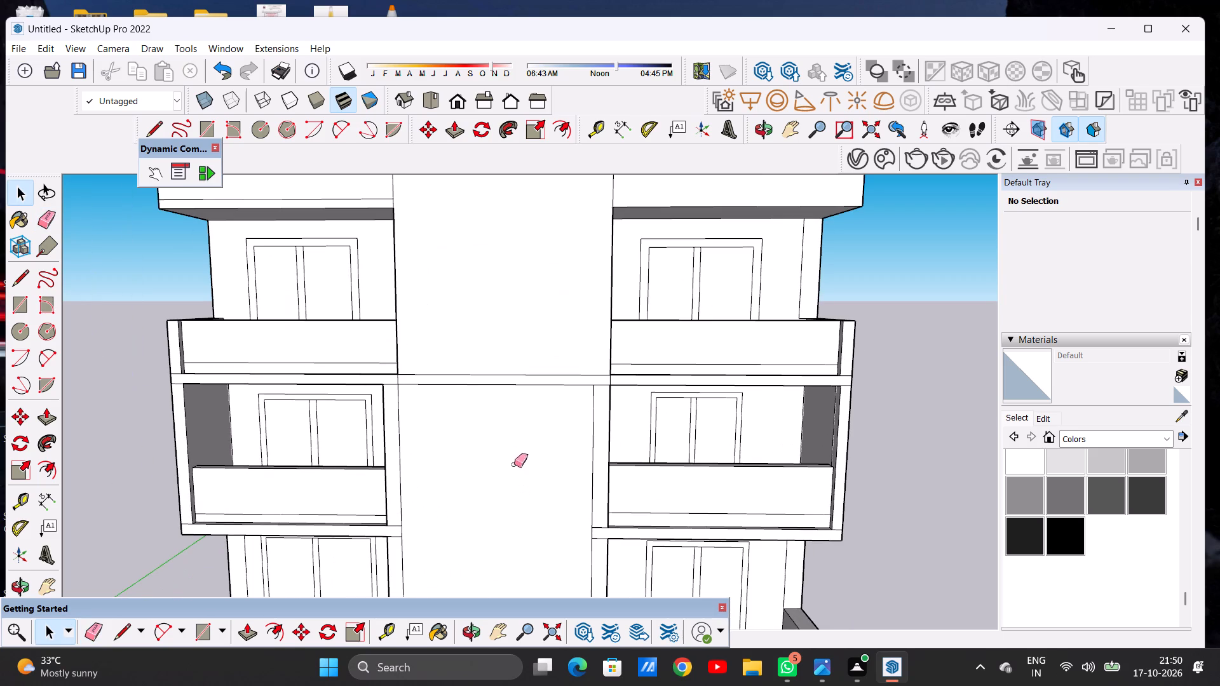
drag(500, 372, 503, 392)
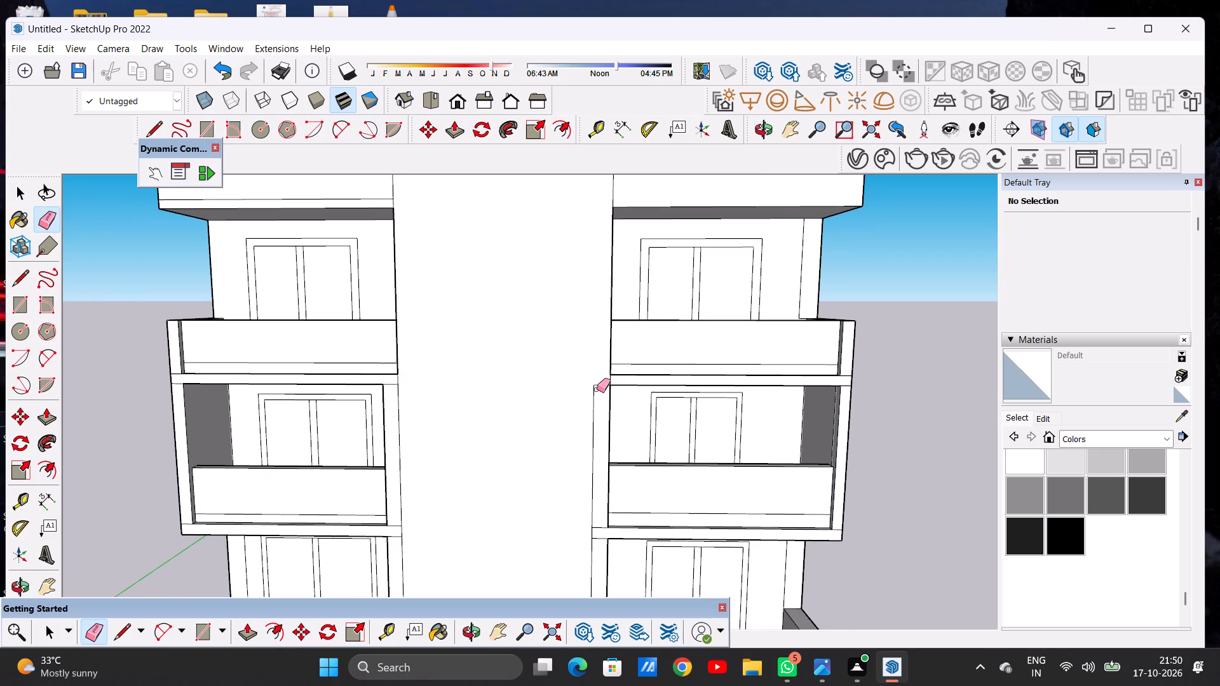
Erase the top and vertical lines of the narrow strip between the central section and the middle right balcony.
drag(600, 384, 597, 412)
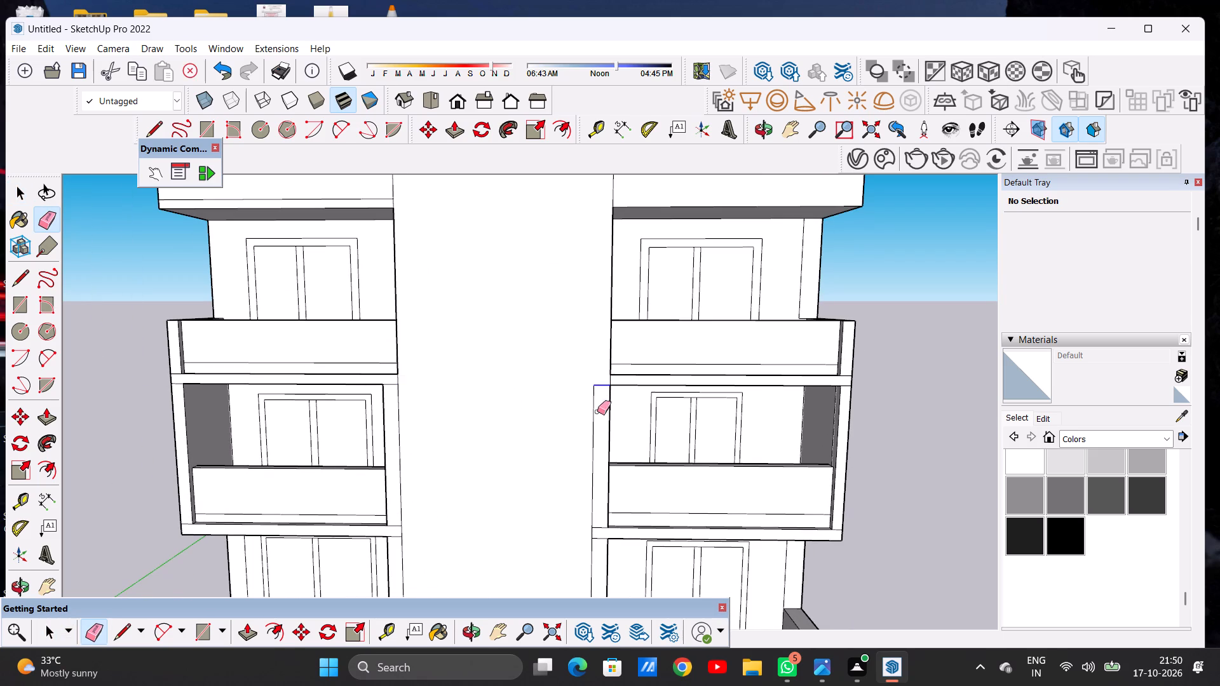
drag(597, 412, 578, 430)
Draw a short vertical line across the slab below the middle right balcony, continuing the central section's edge.
scroll(456, 426, down, 7)
scroll(454, 363, down, 6)
scroll(498, 468, up, 4)
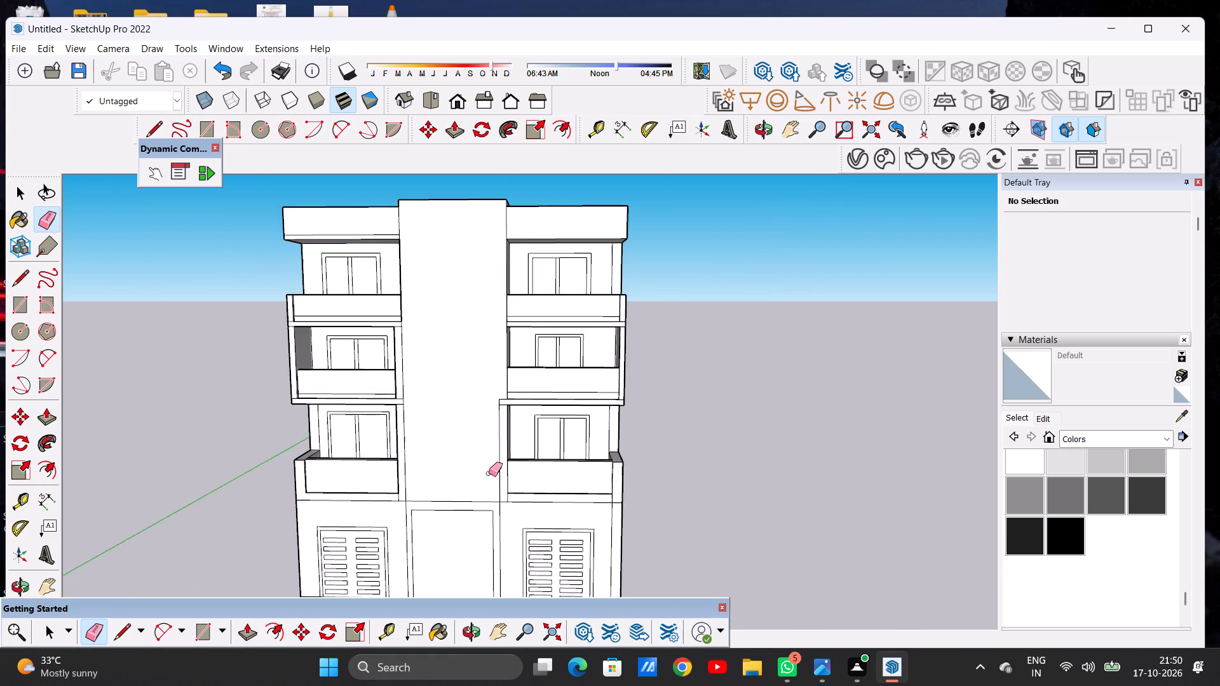
scroll(489, 473, up, 13)
key(space)
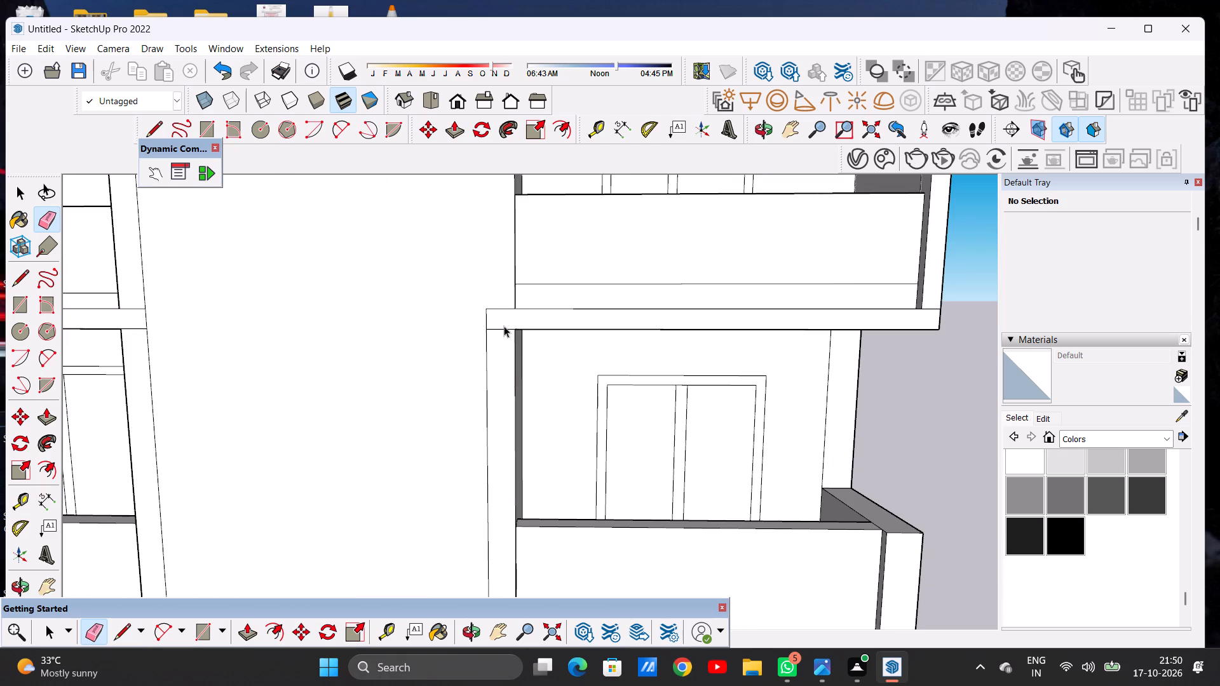
text(L)
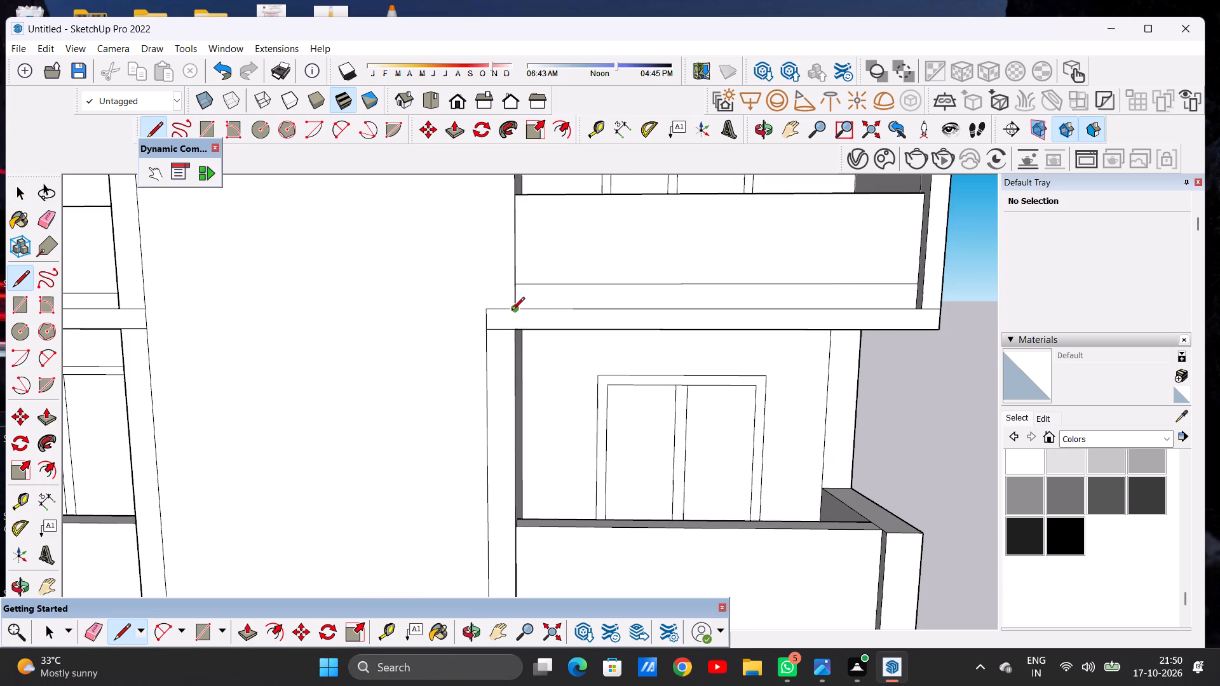
click(512, 311)
drag(513, 332, 522, 332)
key(space)
Erase the outline of the small slab stub projecting into the central section below the middle right balcony.
scroll(496, 339, up, 4)
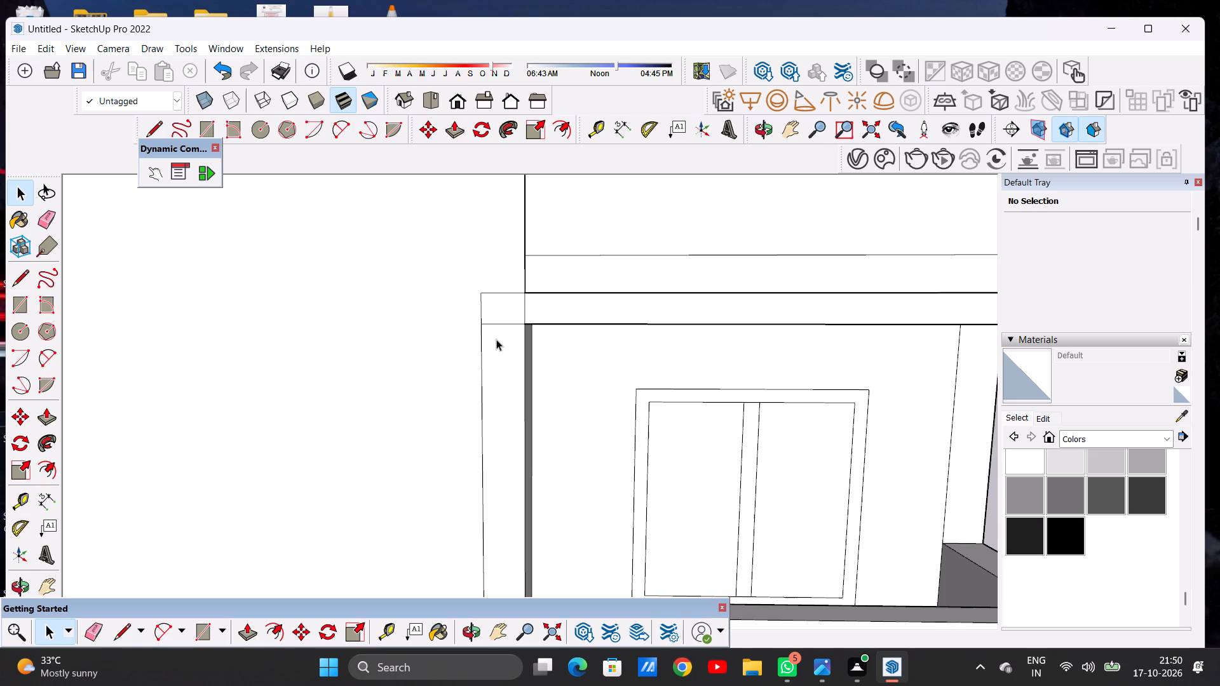
key(e)
drag(492, 289, 498, 328)
drag(494, 302, 494, 304)
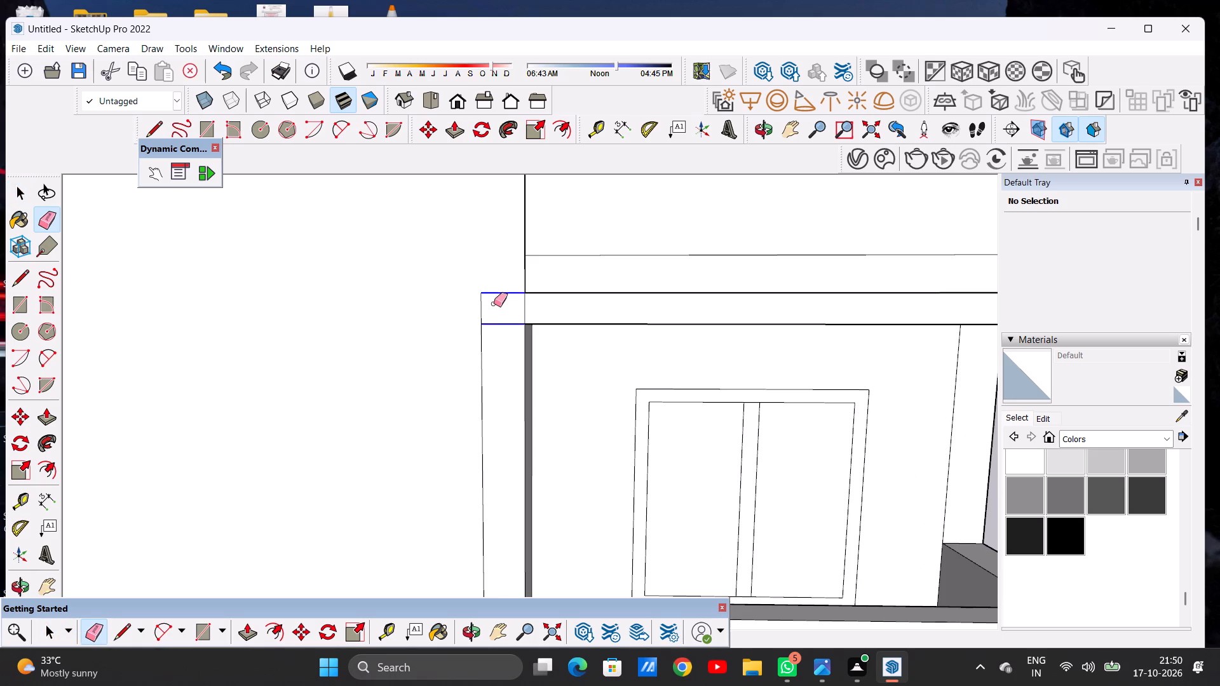
drag(494, 304, 470, 321)
Erase the vertical strip line on the central section beside the lowest right balcony.
scroll(452, 309, down, 17)
scroll(469, 392, up, 9)
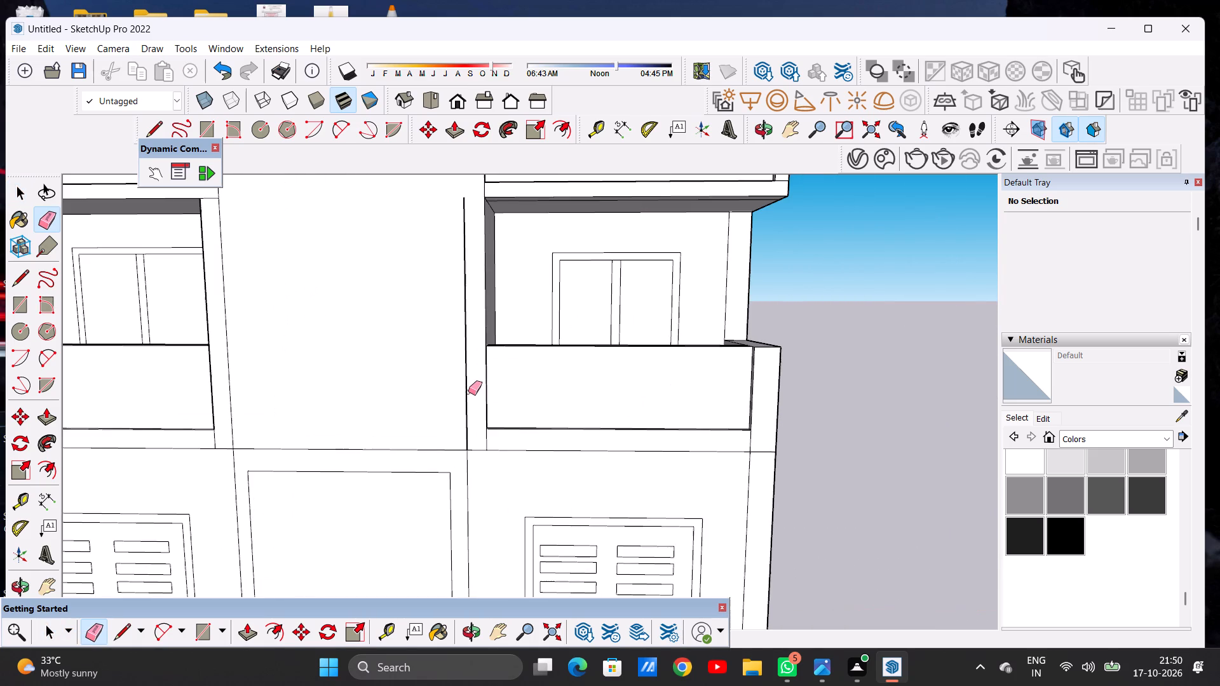
drag(468, 392, 432, 400)
Erase the vertical strip line on the central section beside the lowest left balcony.
scroll(435, 402, down, 10)
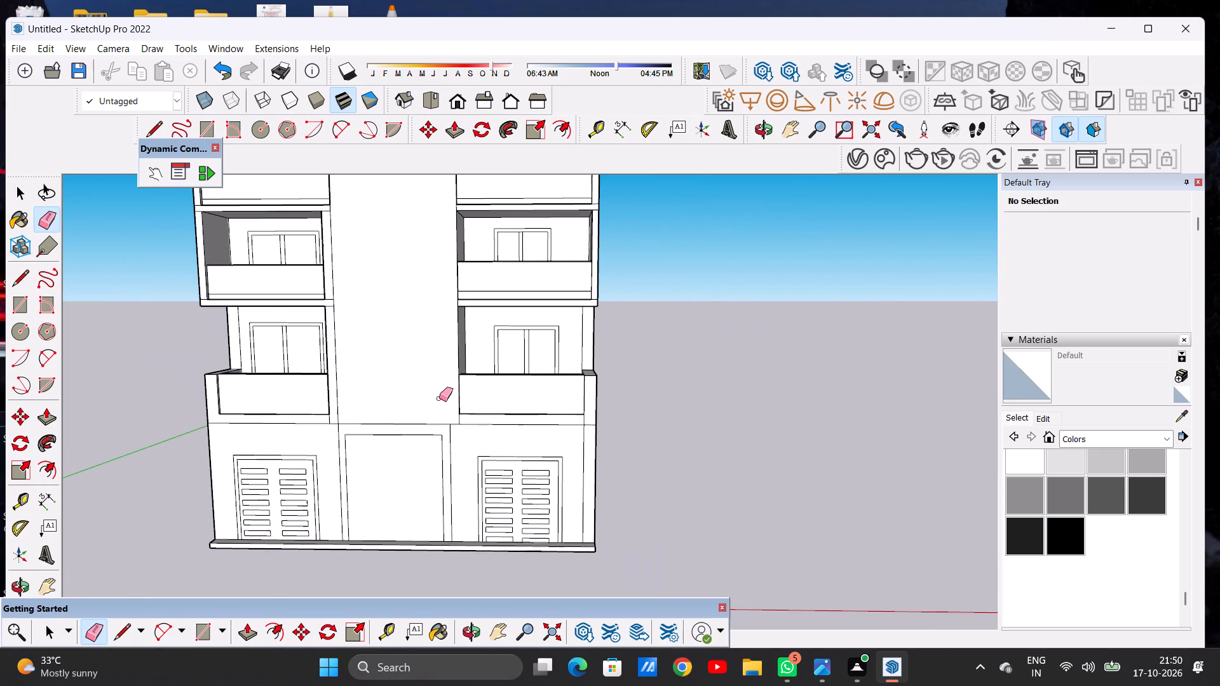
scroll(341, 392, up, 1)
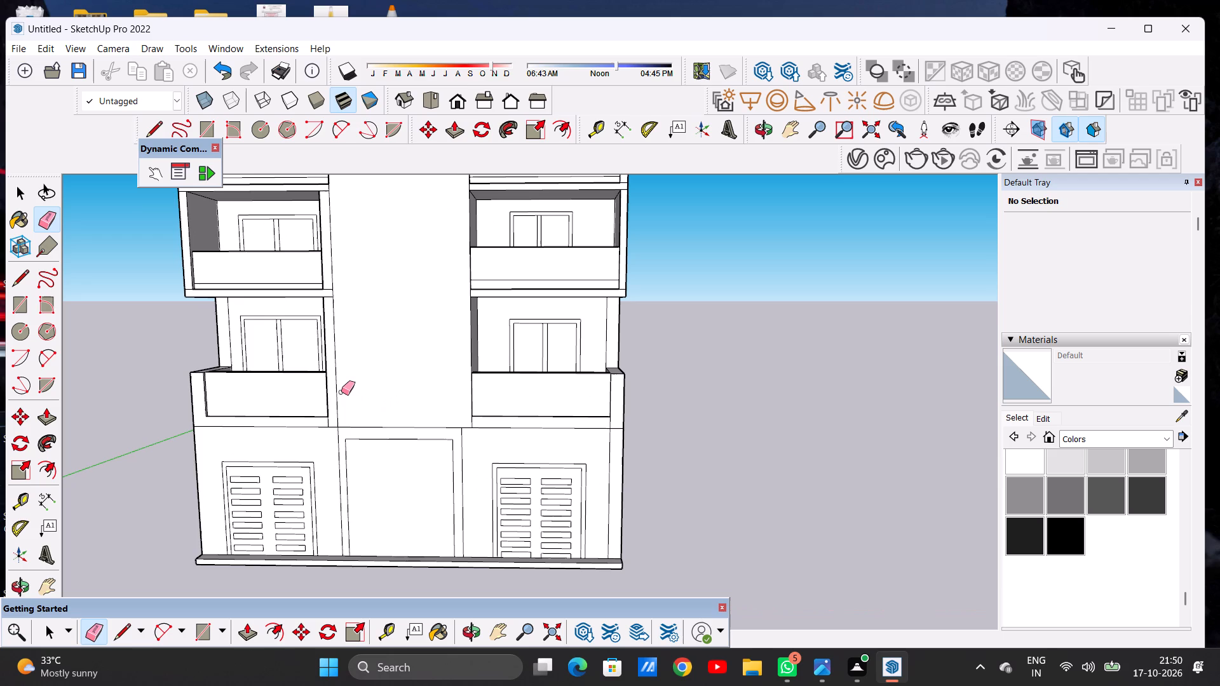
scroll(341, 392, up, 11)
drag(323, 389, 336, 388)
Erase the vertical strip line on the central section beside the middle left balcony.
scroll(339, 449, down, 13)
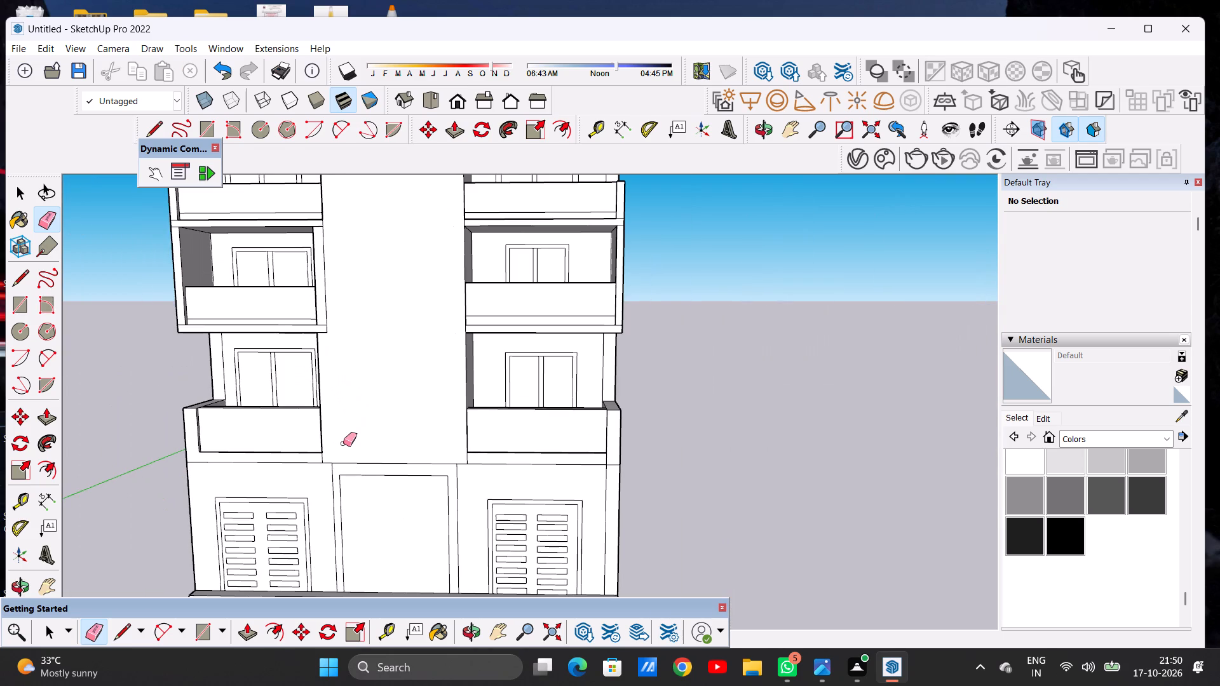
scroll(353, 449, down, 5)
scroll(342, 360, up, 6)
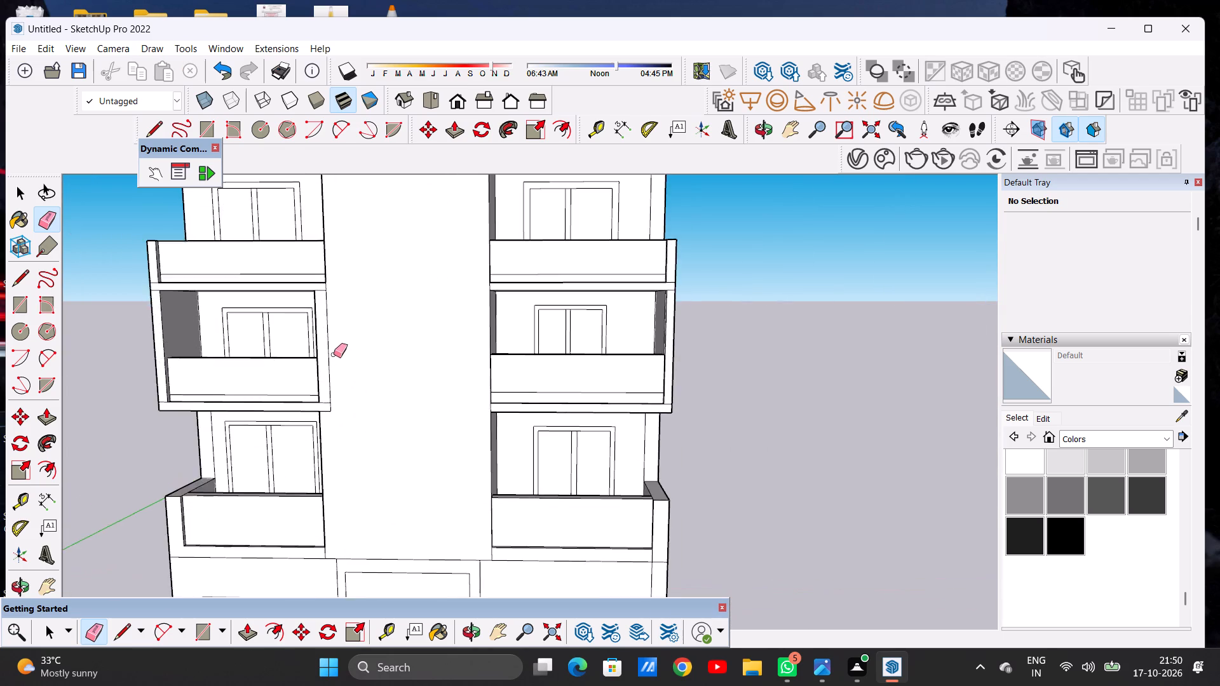
scroll(334, 354, up, 8)
drag(328, 332, 332, 341)
Draw a short vertical line across the slab below the middle left balcony, continuing the central section's edge.
scroll(317, 452, up, 5)
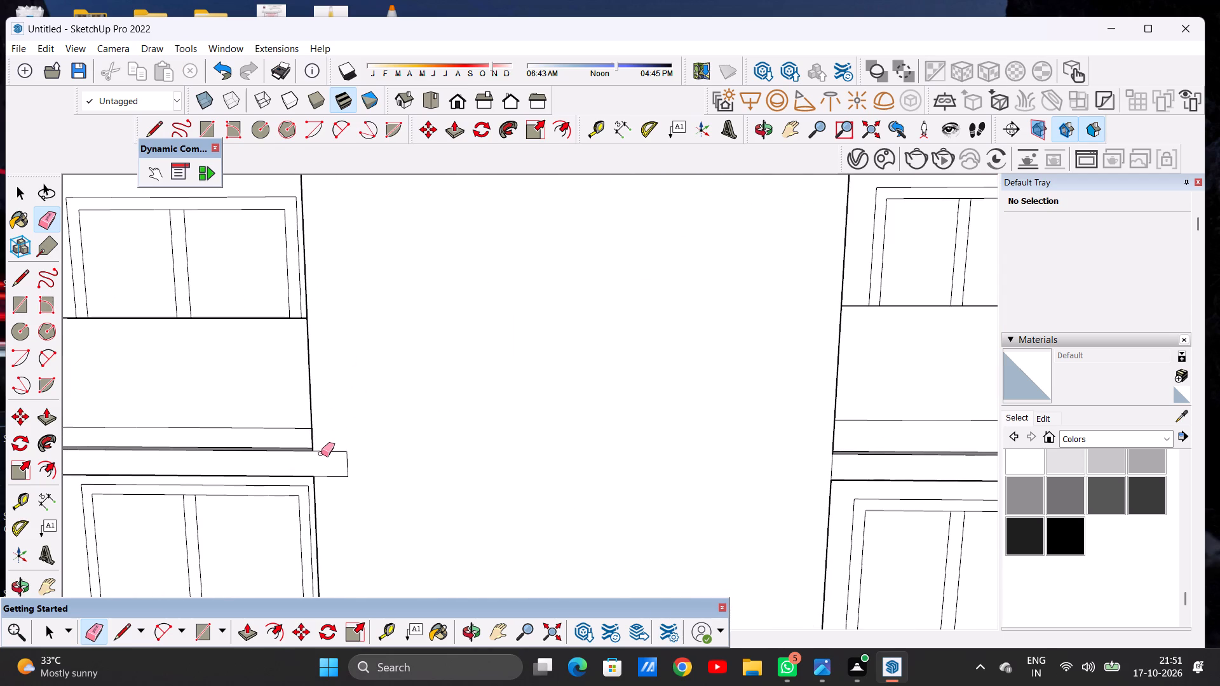
key(space)
key(l)
scroll(298, 464, up, 4)
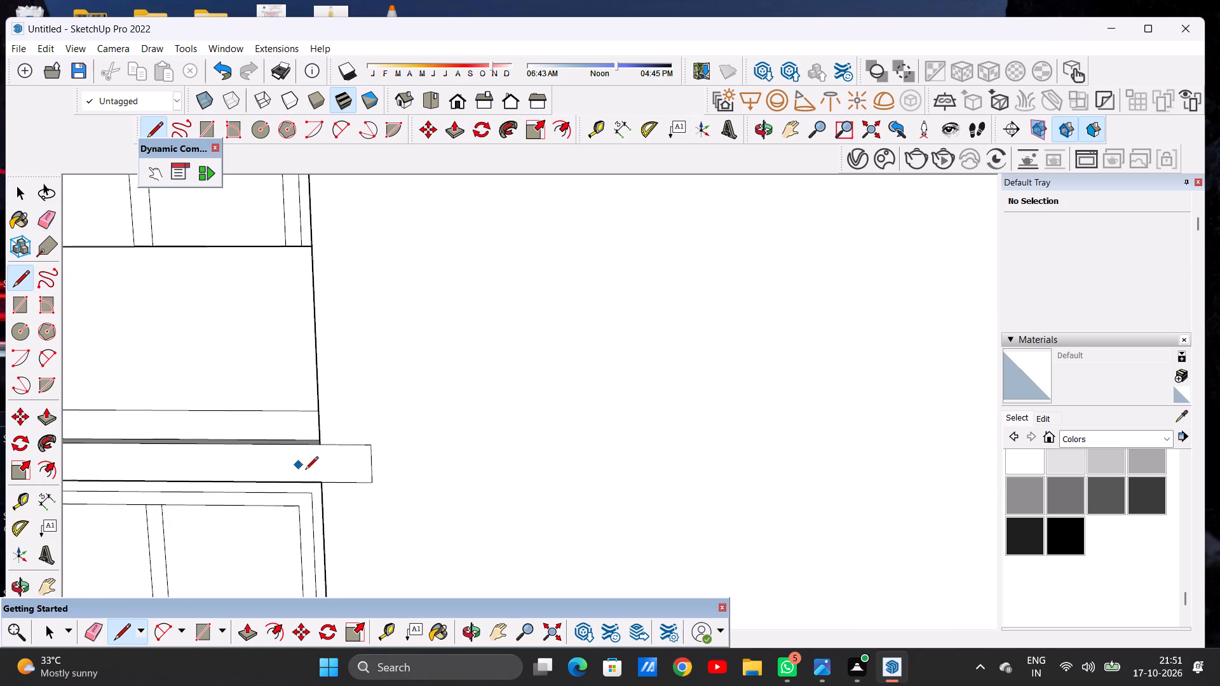
click(324, 486)
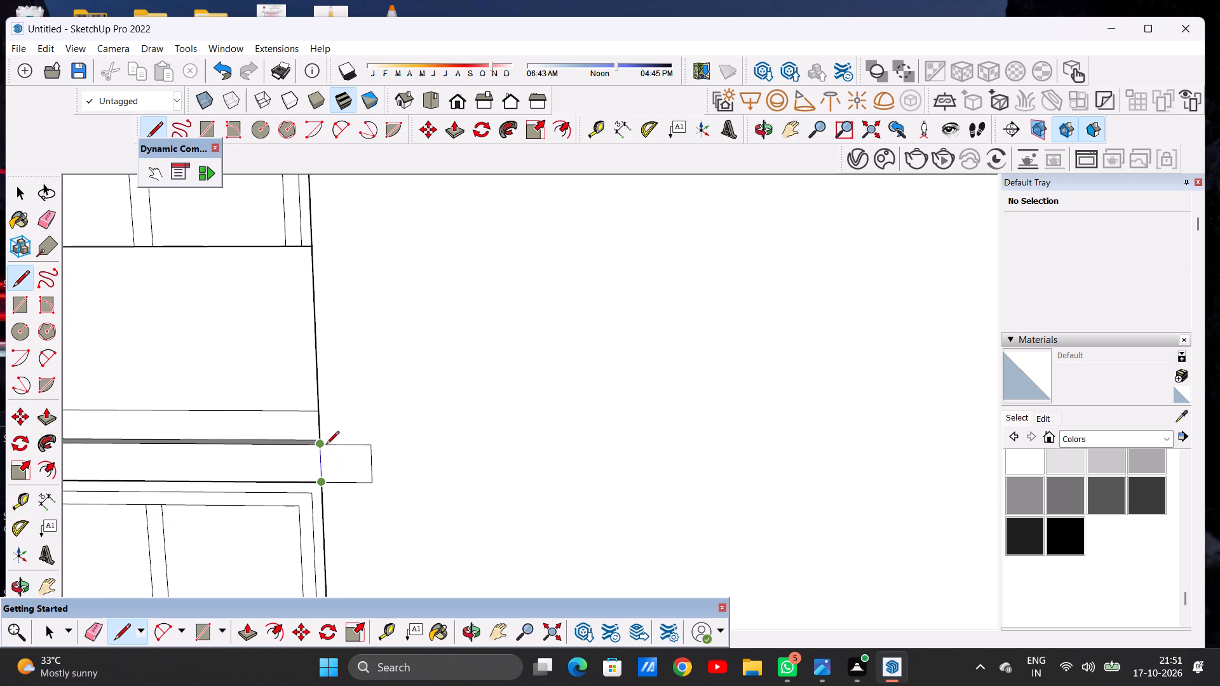
click(325, 443)
key(space)
Erase the outline of the small slab stub projecting into the central section below the middle left balcony.
text(E)
drag(342, 440, 353, 482)
click(367, 463)
drag(384, 461, 360, 467)
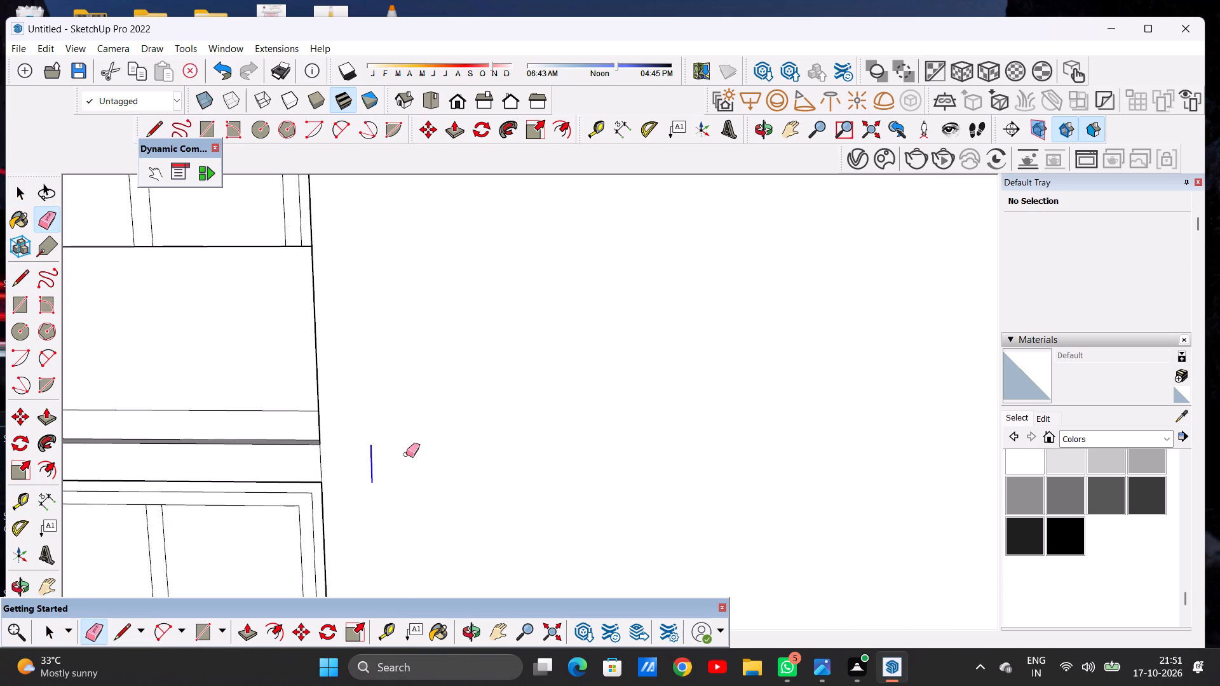
Examine the cleaned central section and its junctions with the left and right balconies from several angles and distances.
scroll(407, 451, down, 17)
scroll(367, 343, up, 6)
scroll(337, 400, down, 7)
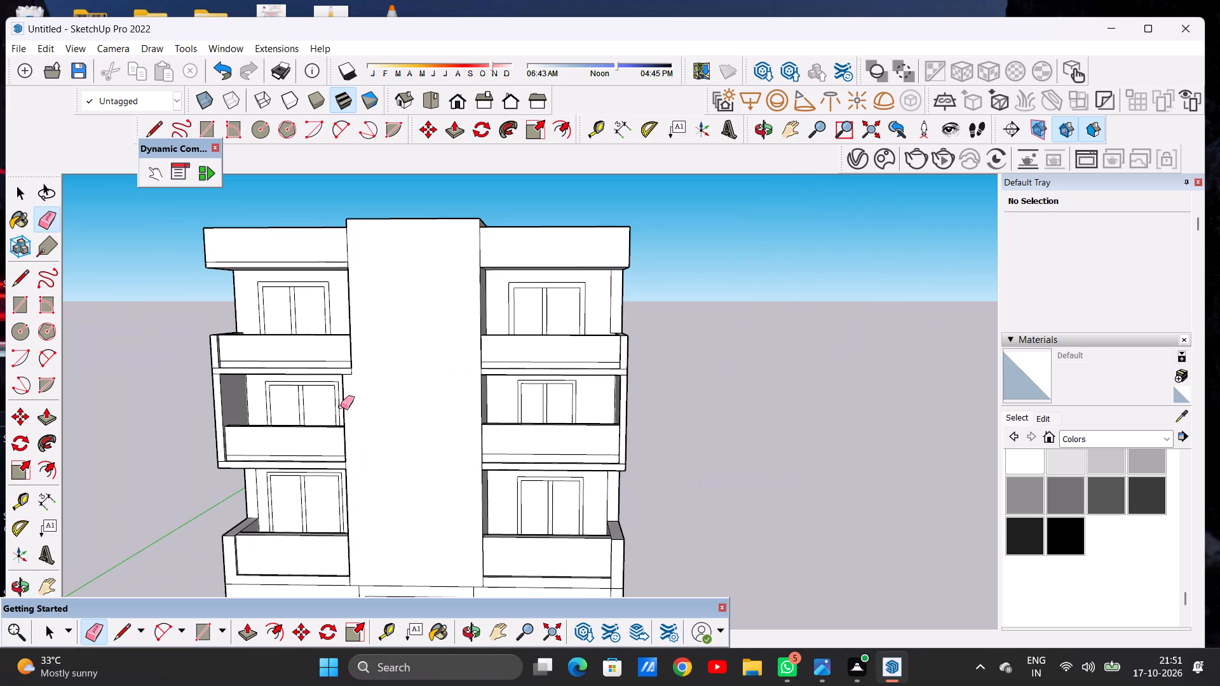
scroll(358, 345, up, 6)
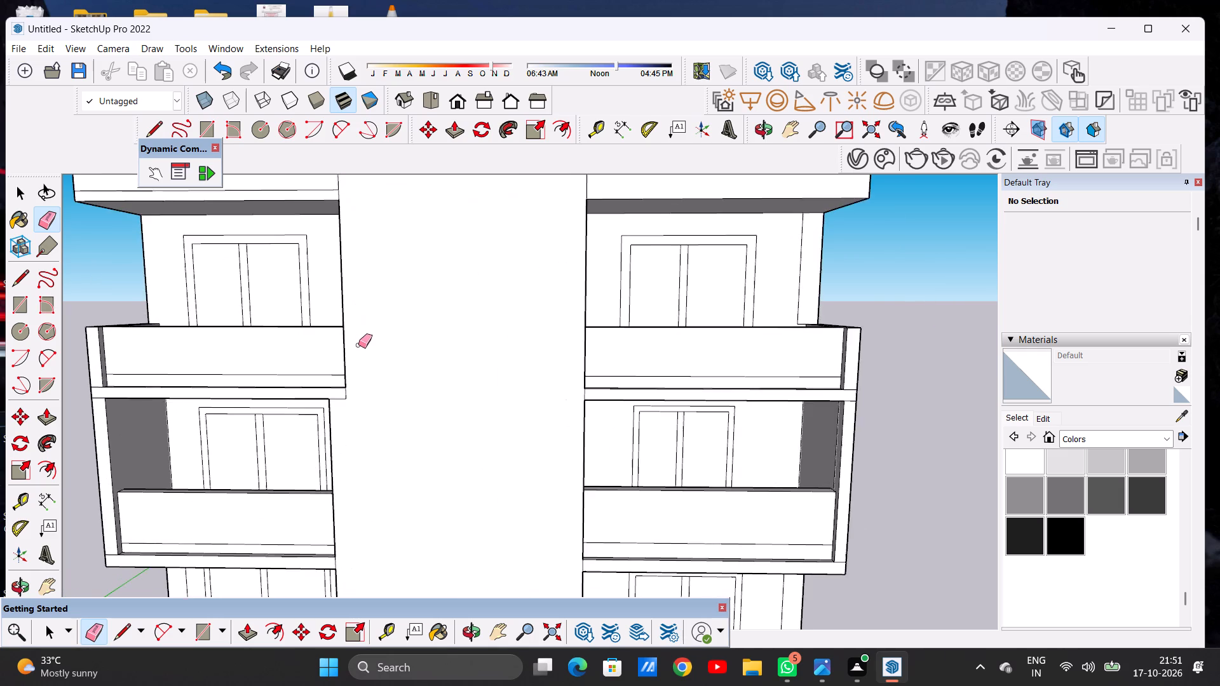
scroll(356, 373, up, 1)
middle_drag(353, 373, 346, 394)
scroll(401, 382, down, 7)
scroll(400, 382, up, 1)
scroll(395, 380, down, 6)
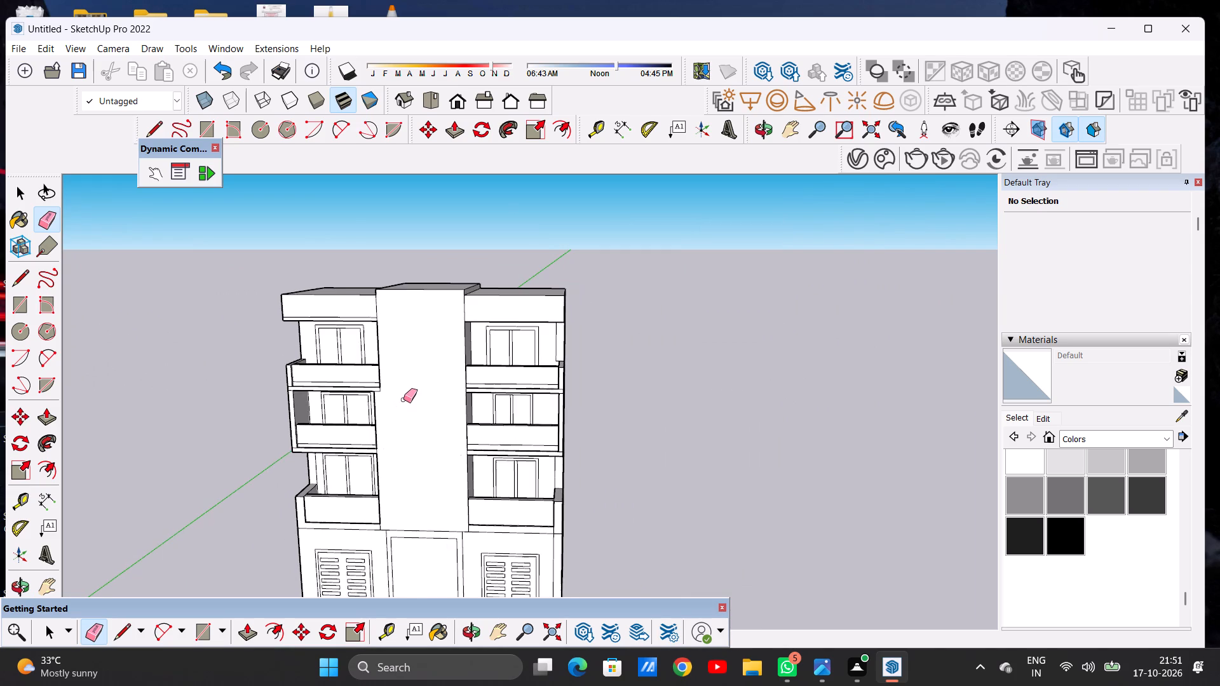
scroll(403, 400, down, 3)
scroll(389, 394, up, 4)
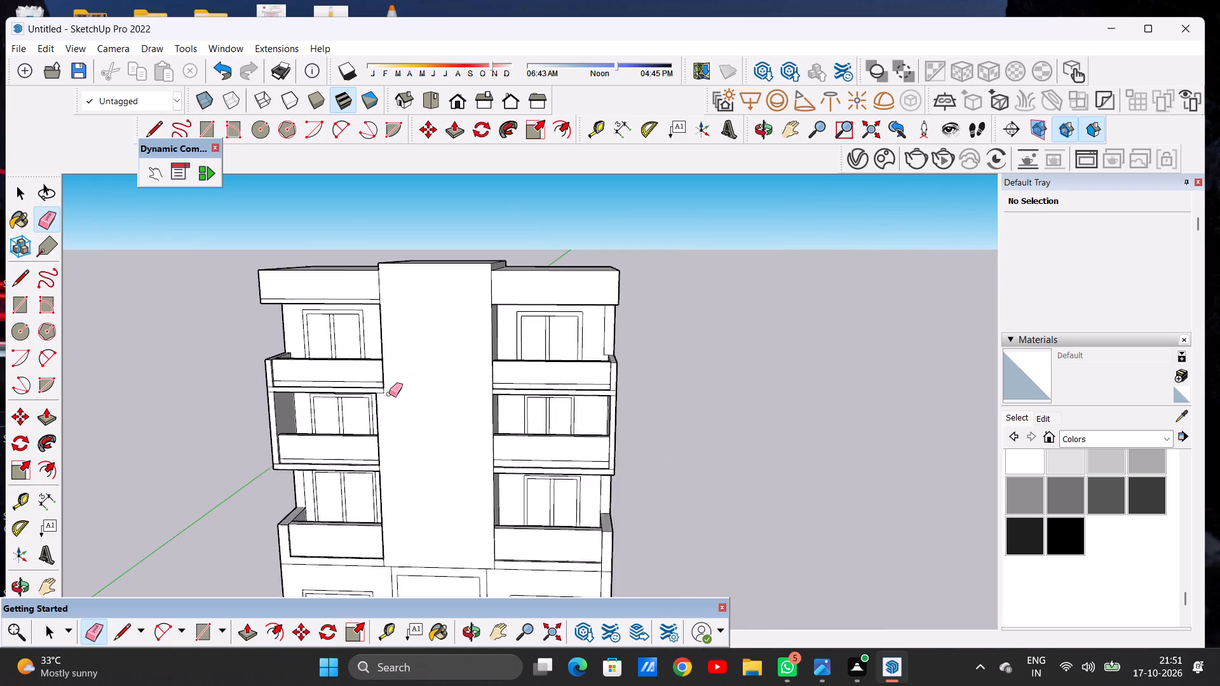
scroll(389, 394, up, 3)
middle_drag(391, 382, 371, 325)
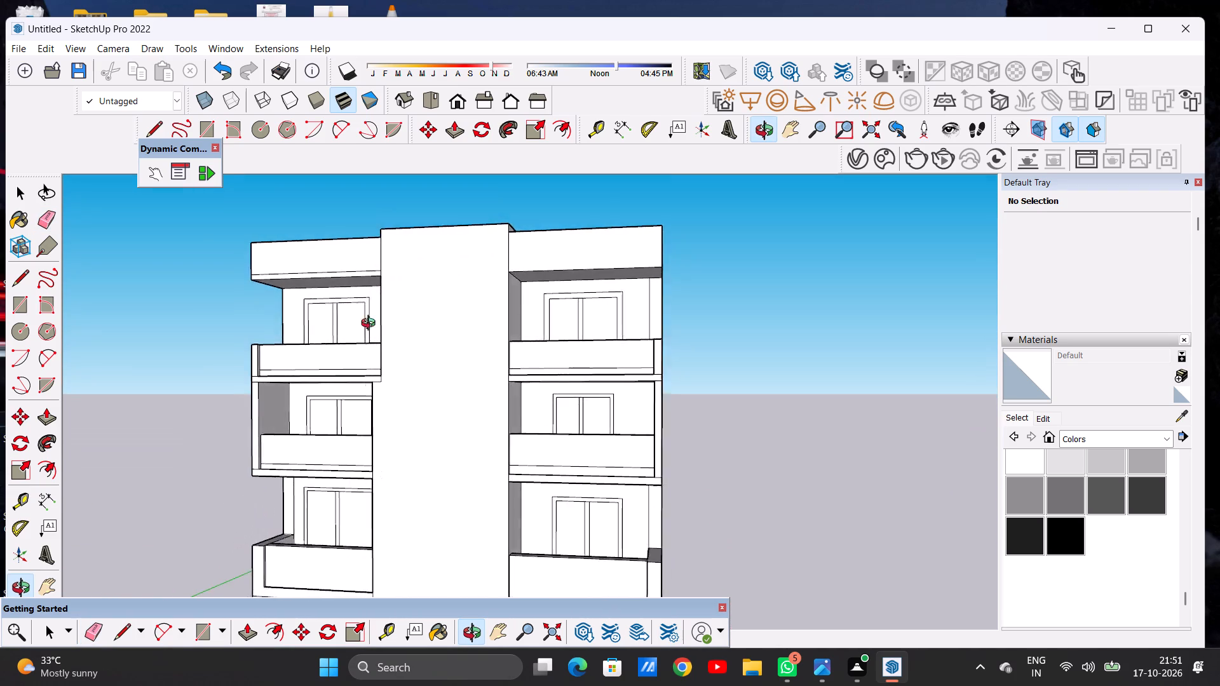
middle_drag(371, 325, 396, 325)
scroll(400, 389, up, 5)
middle_drag(367, 359, 550, 423)
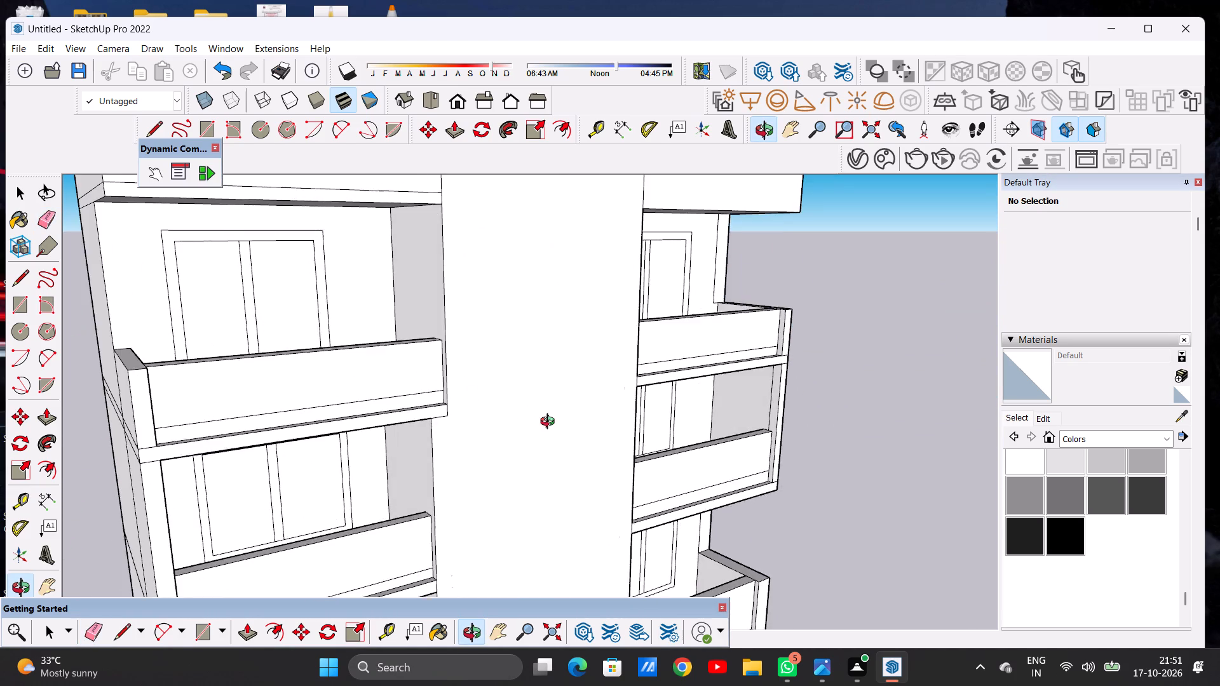
middle_drag(550, 423, 446, 447)
scroll(473, 378, down, 6)
middle_drag(449, 377, 485, 365)
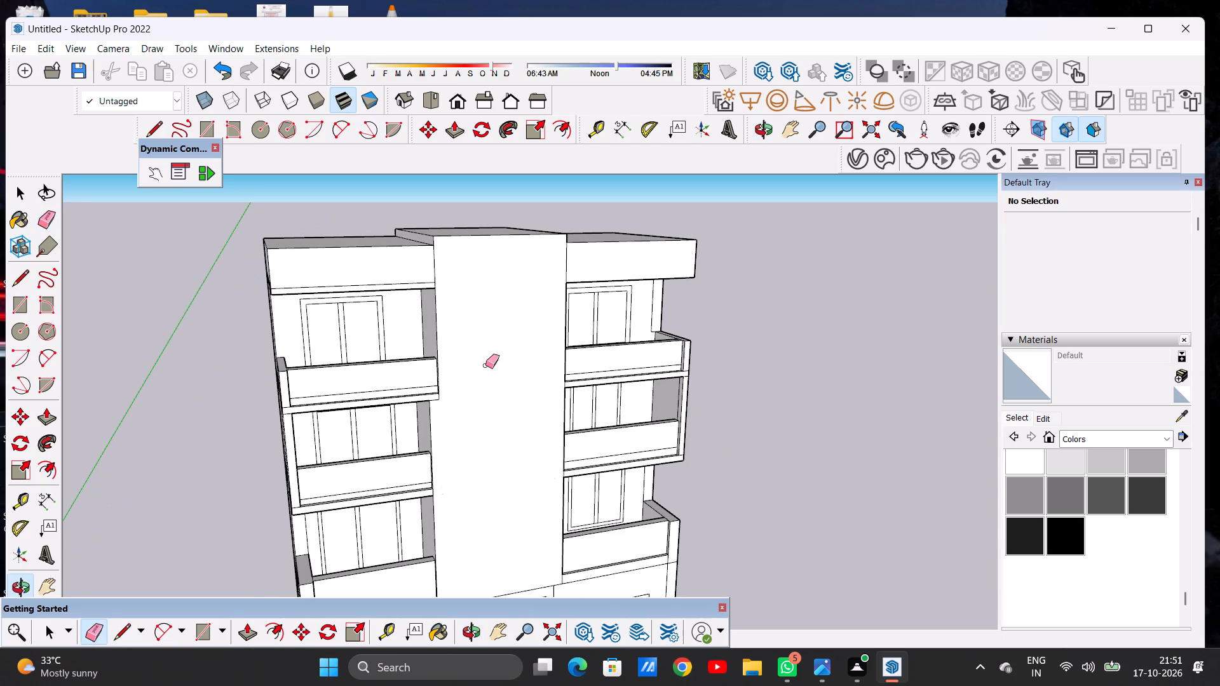
Push/Pull the central section's side face beside the top left balcony until it lines up with its edge below.
key(space)
key(p)
scroll(428, 332, up, 2)
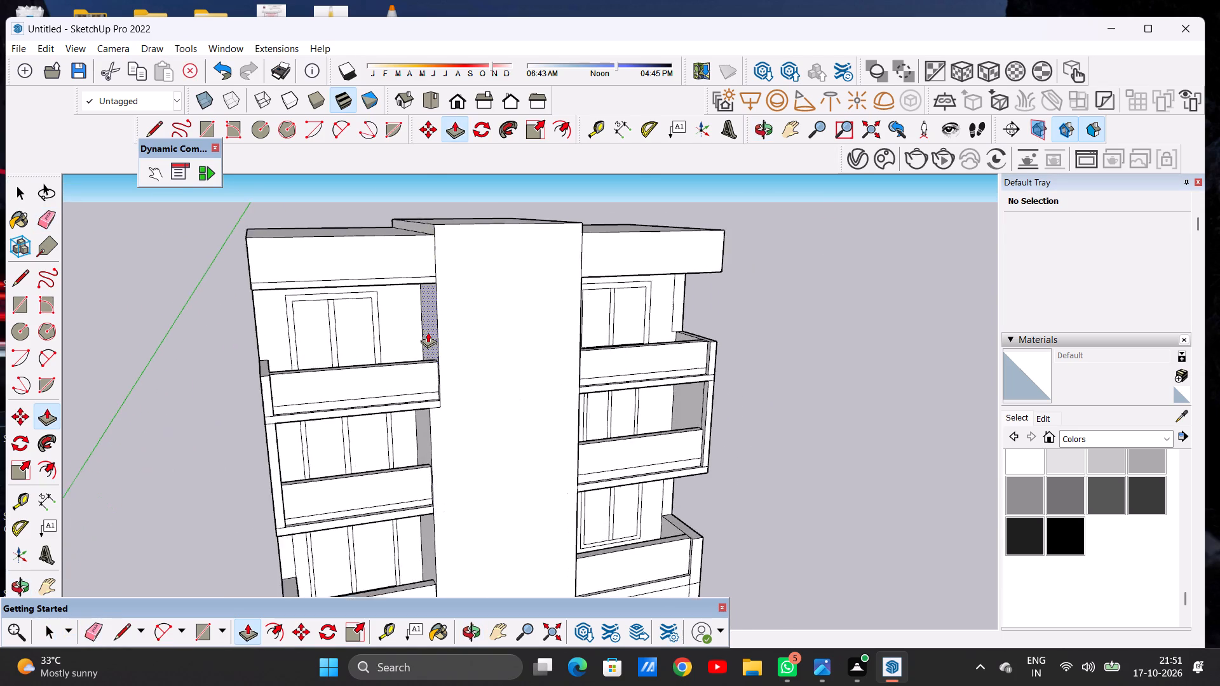
scroll(428, 332, up, 3)
click(440, 321)
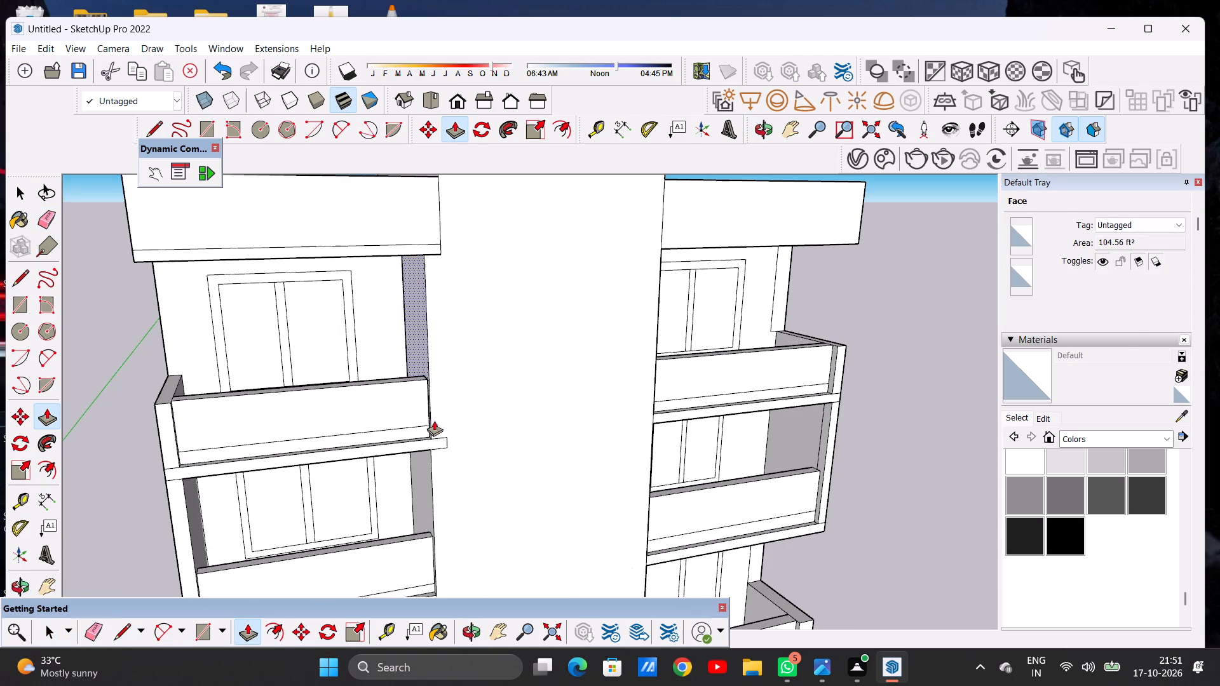
click(430, 452)
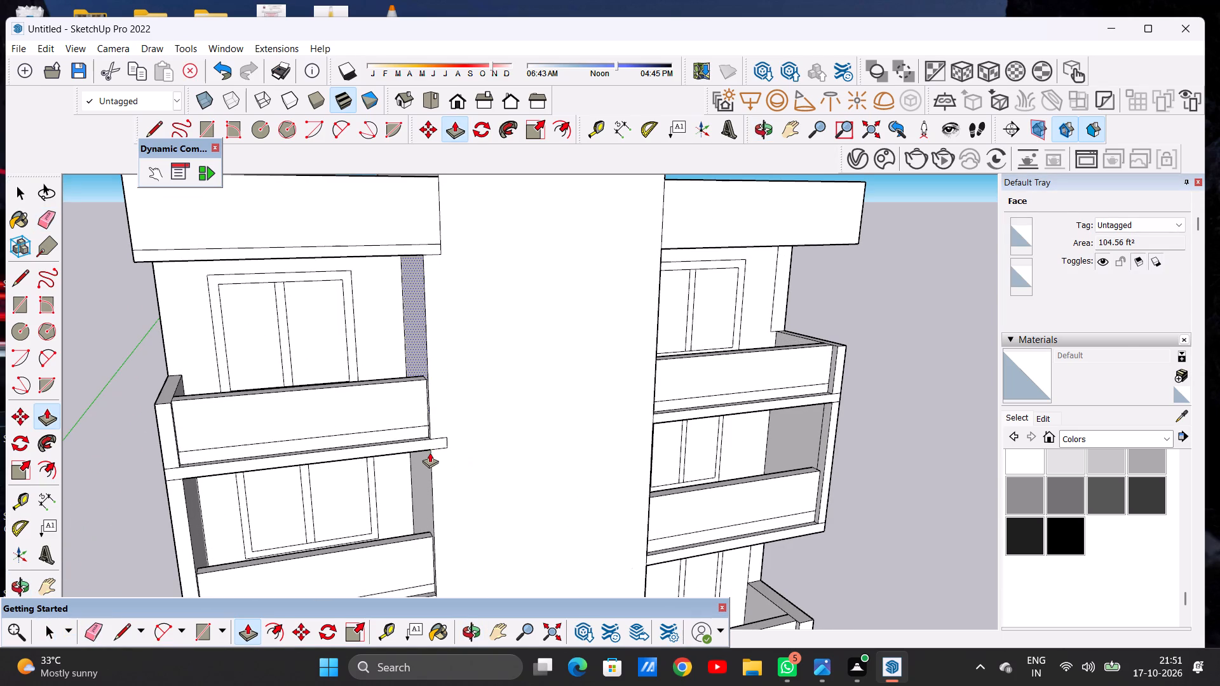
key(space)
Draw a short vertical line across the slab below the top left balcony, continuing the central section's edge.
middle_drag(417, 462, 329, 443)
scroll(400, 423, down, 4)
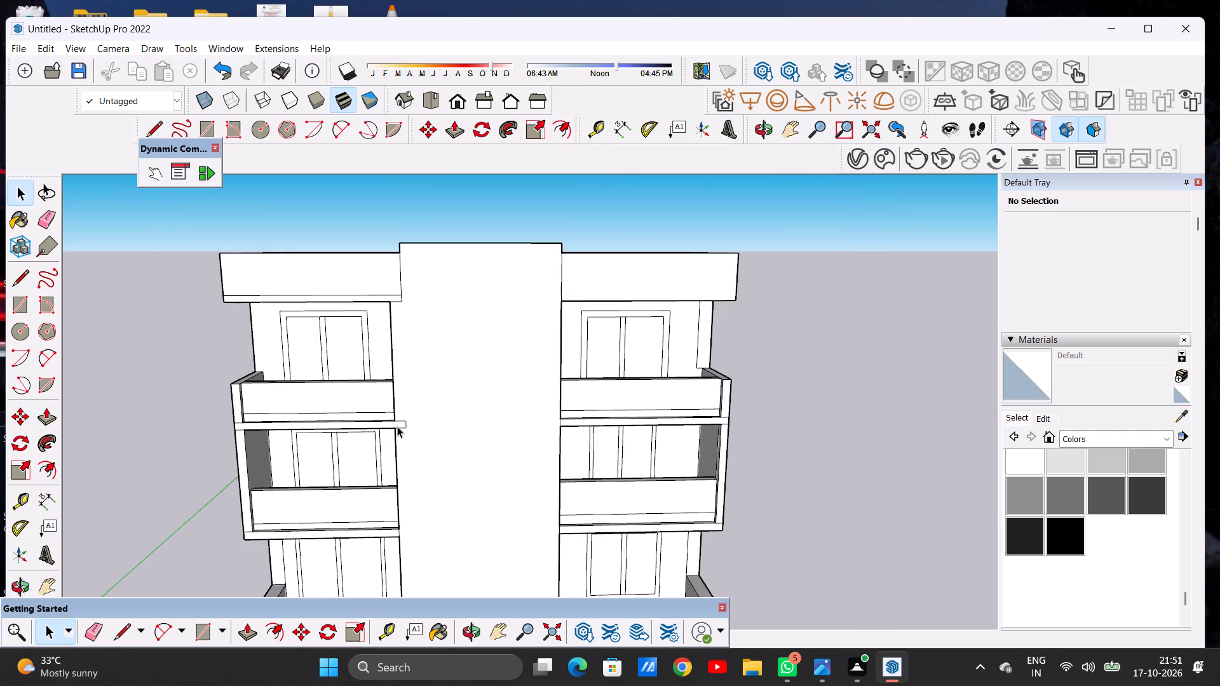
scroll(397, 426, up, 9)
key(l)
scroll(397, 429, up, 6)
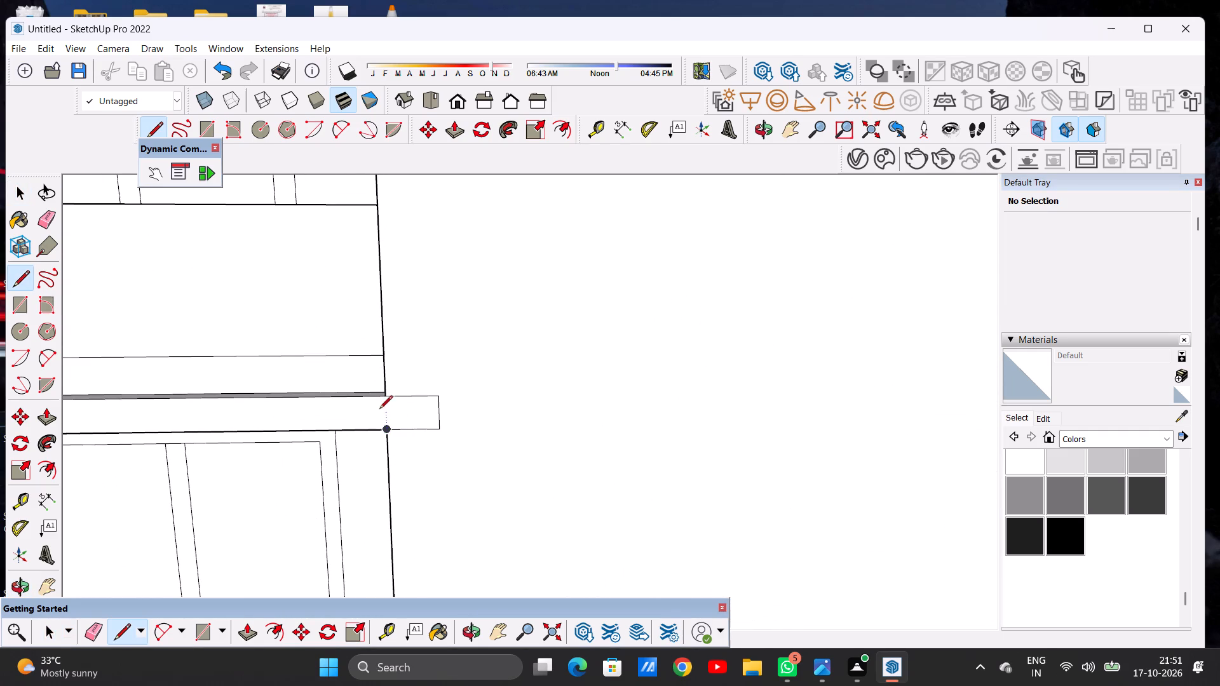
click(383, 400)
click(385, 427)
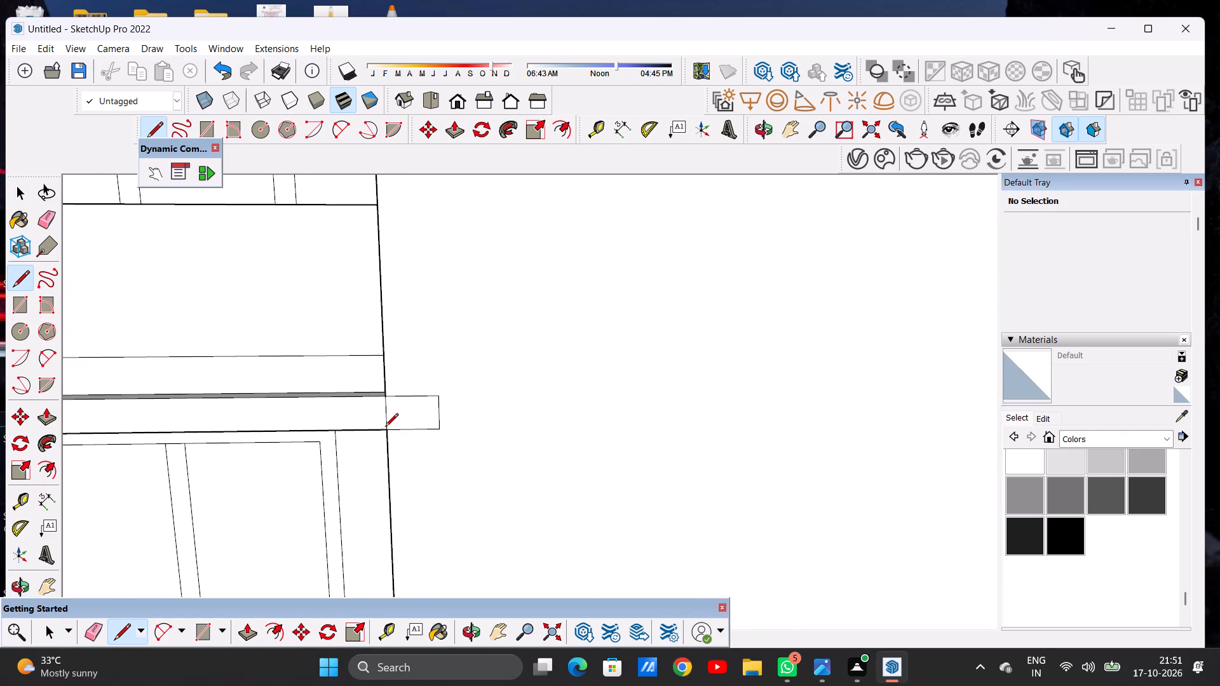
key(space)
Erase the outline of the small slab stub projecting into the central section below the top left balcony.
text(E)
drag(426, 394, 426, 424)
drag(426, 424, 426, 431)
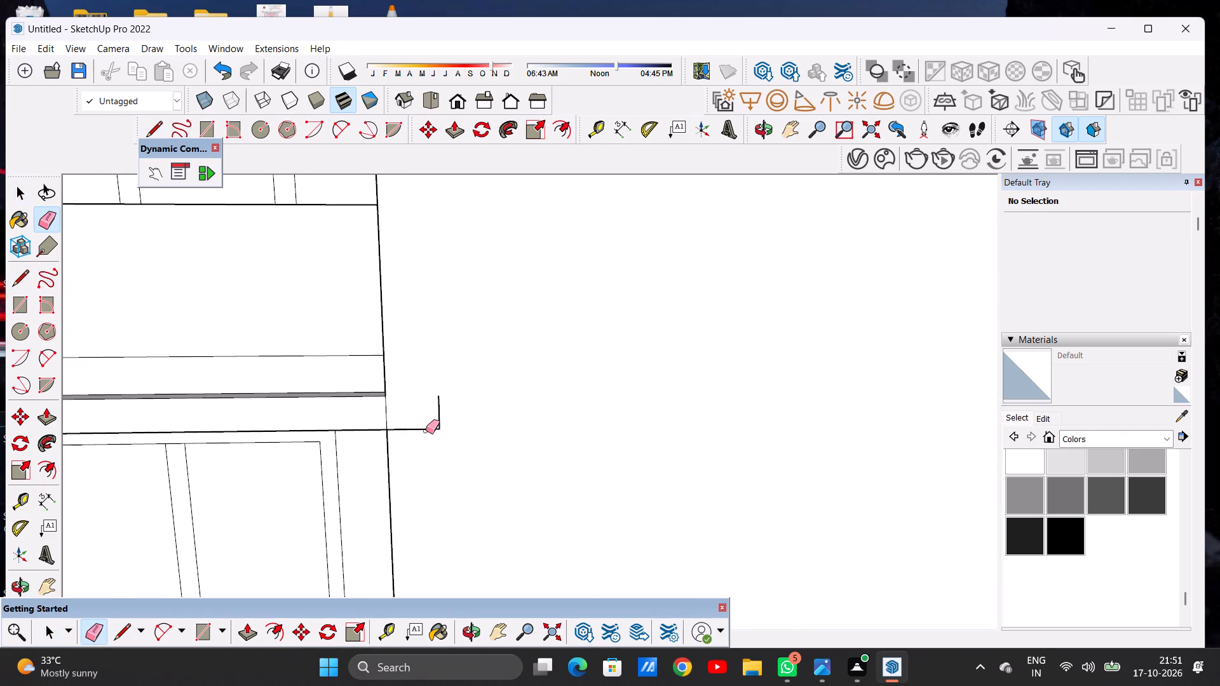
drag(426, 431, 426, 436)
drag(437, 419, 461, 411)
key(space)
Draw a vertical line up the left roof section's front face, continuing the central section's left edge to the roof's top edge.
scroll(419, 471, down, 9)
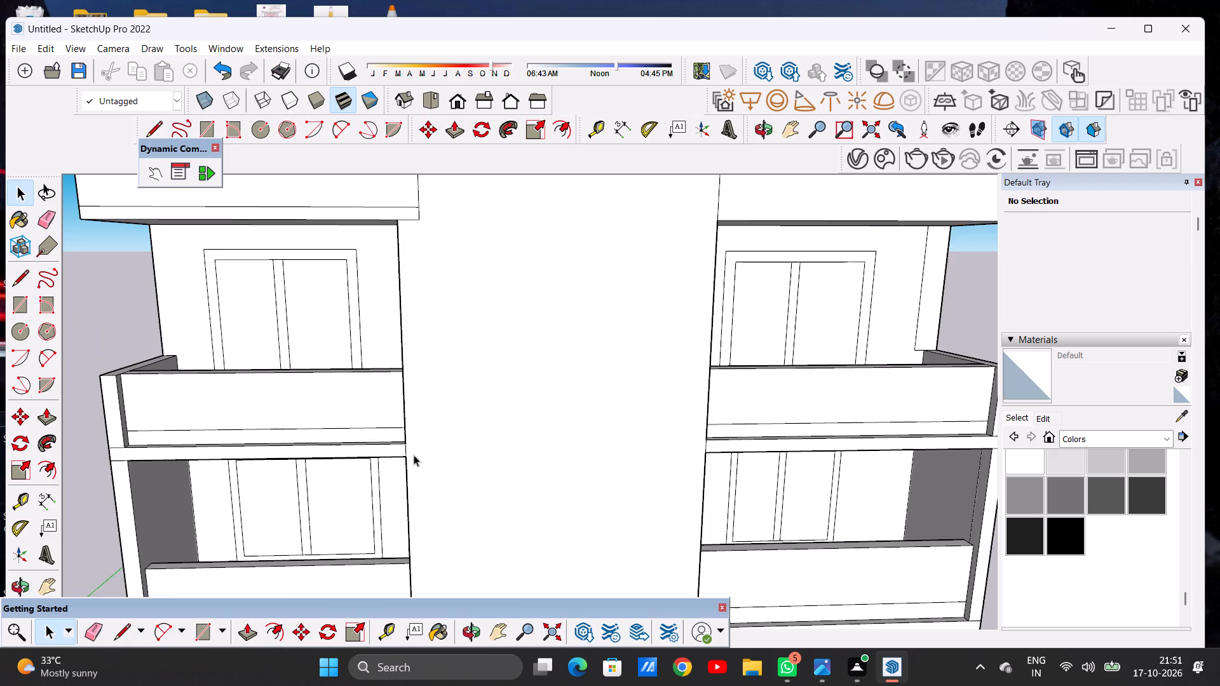
scroll(414, 455, down, 18)
scroll(414, 499, up, 14)
scroll(405, 509, down, 2)
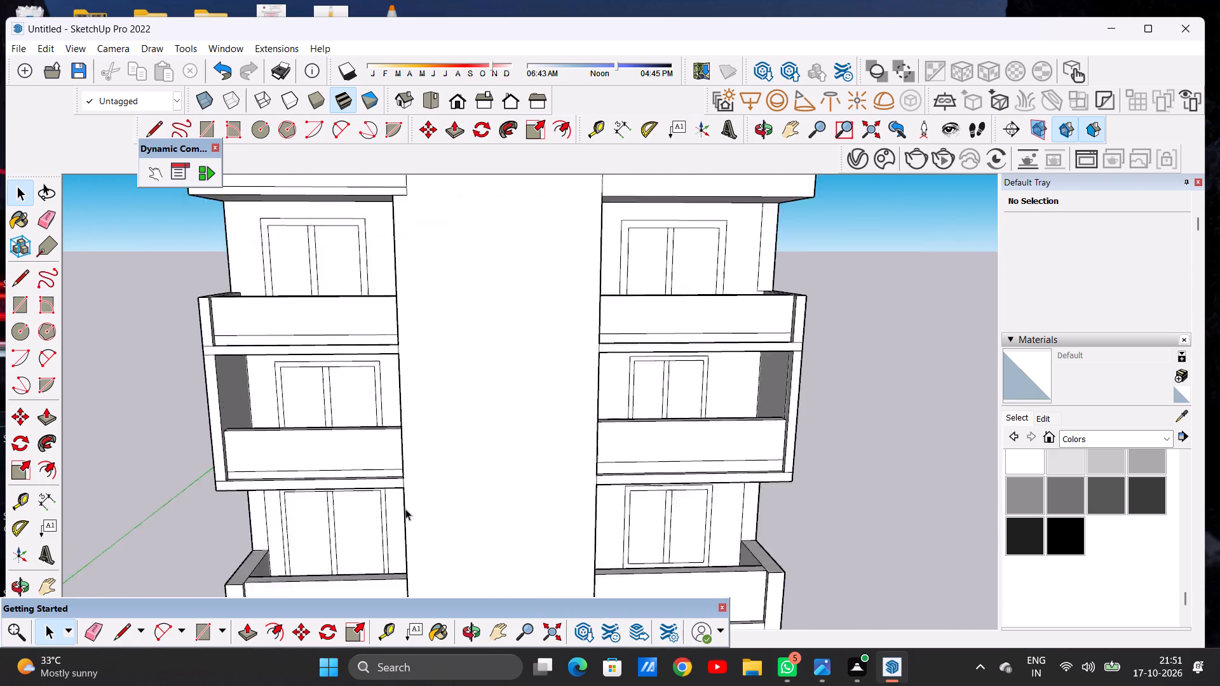
scroll(405, 509, down, 11)
scroll(416, 381, up, 11)
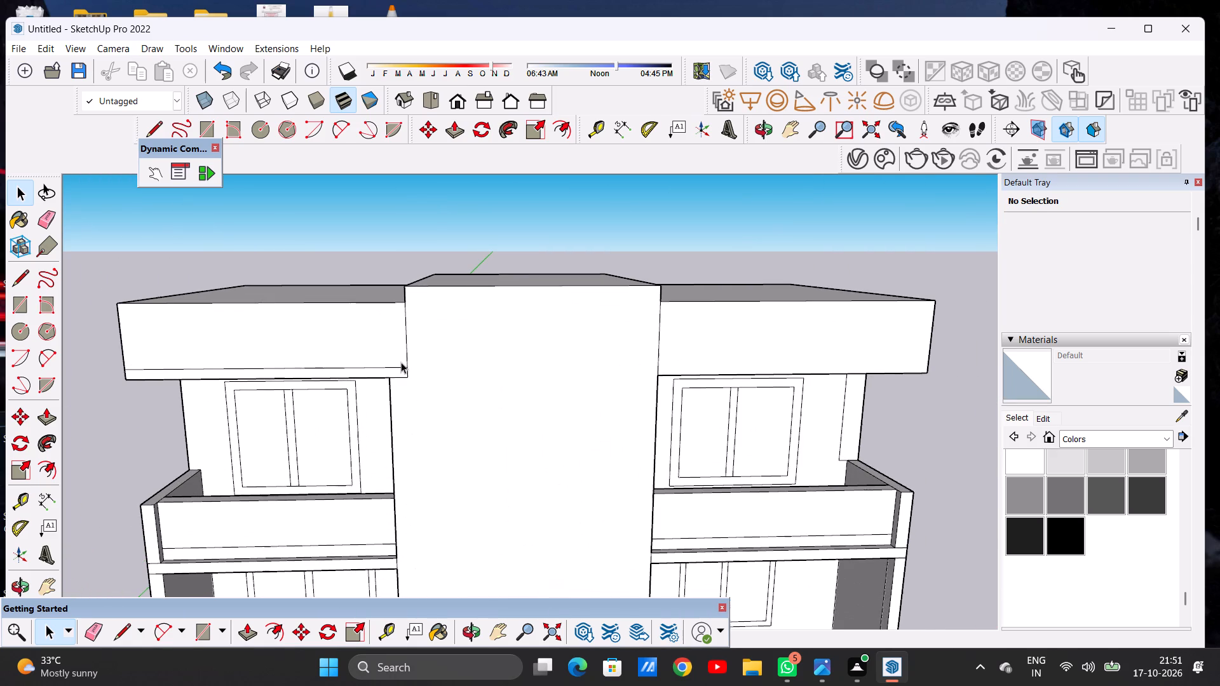
middle_drag(391, 333, 401, 362)
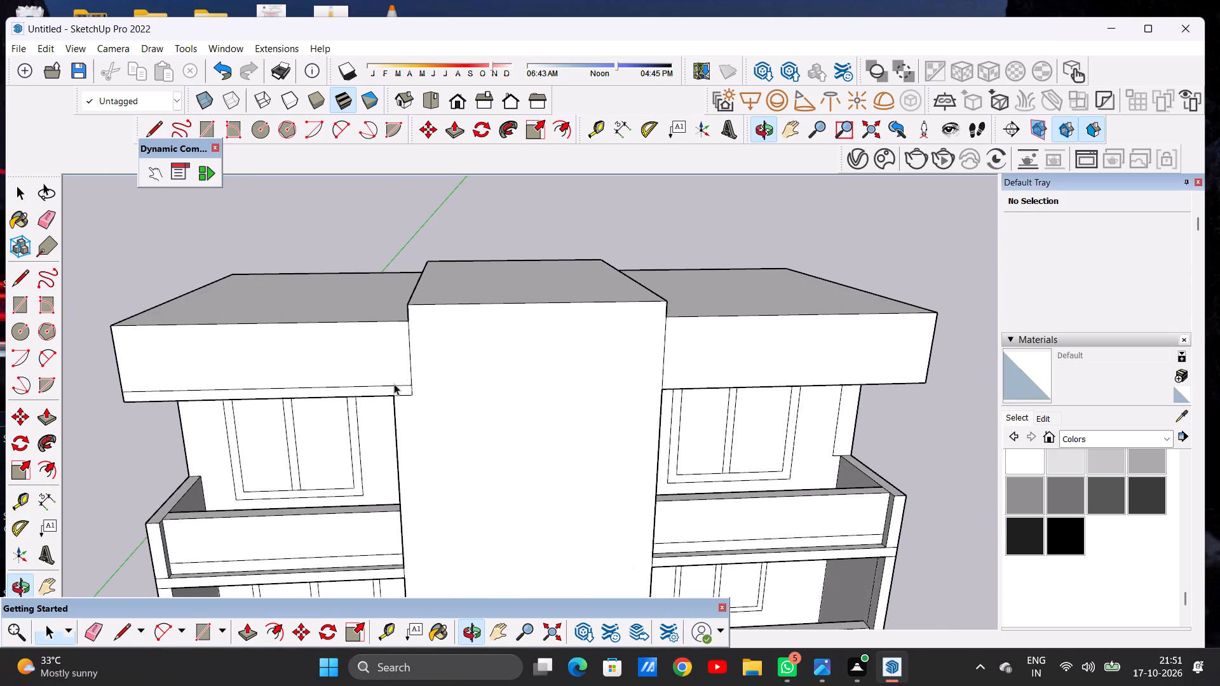
scroll(394, 384, up, 1)
key(l)
scroll(394, 384, up, 5)
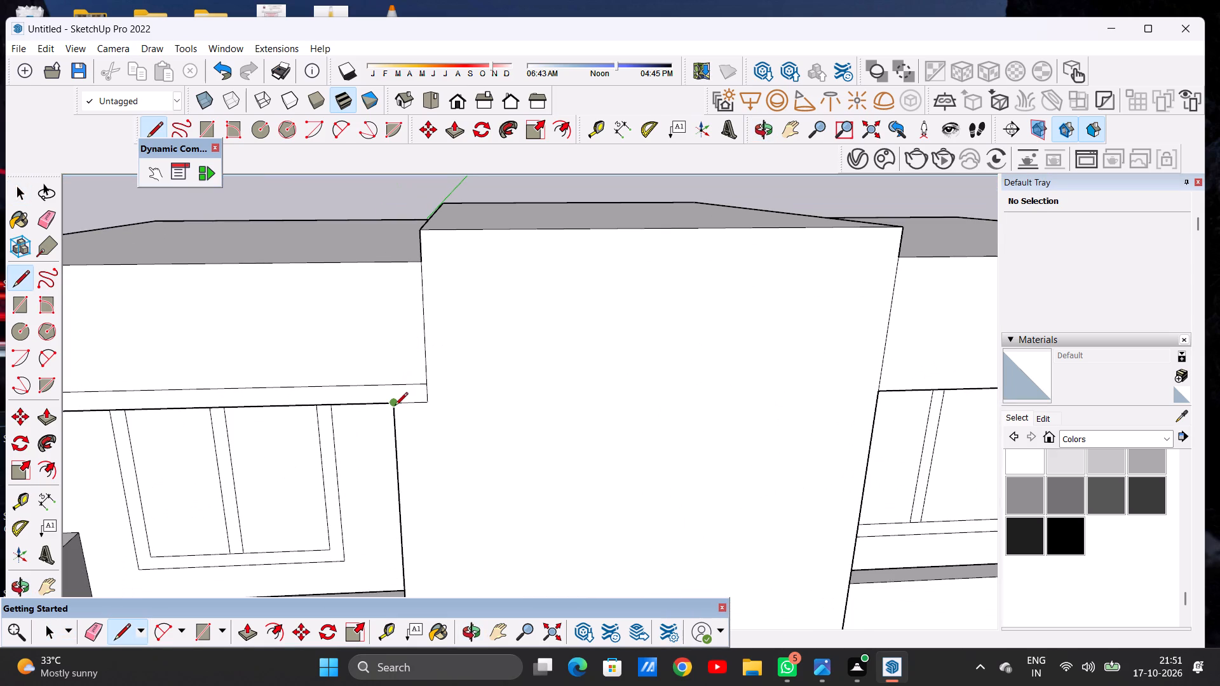
click(395, 407)
click(386, 263)
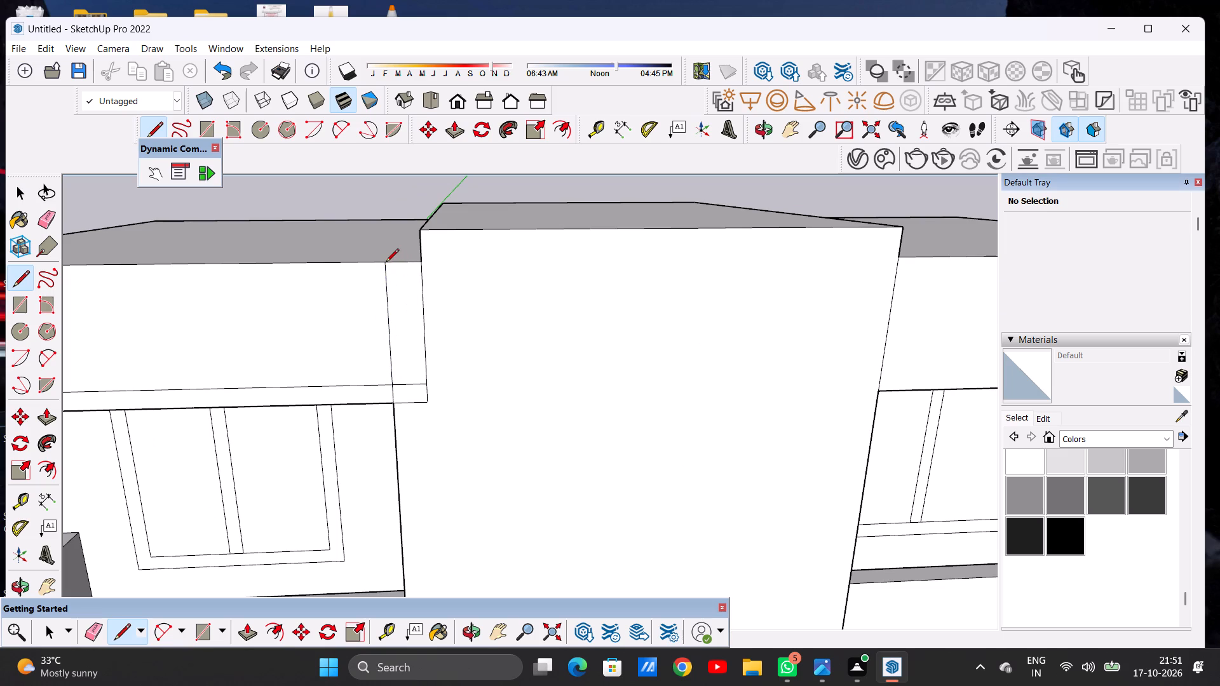
key(space)
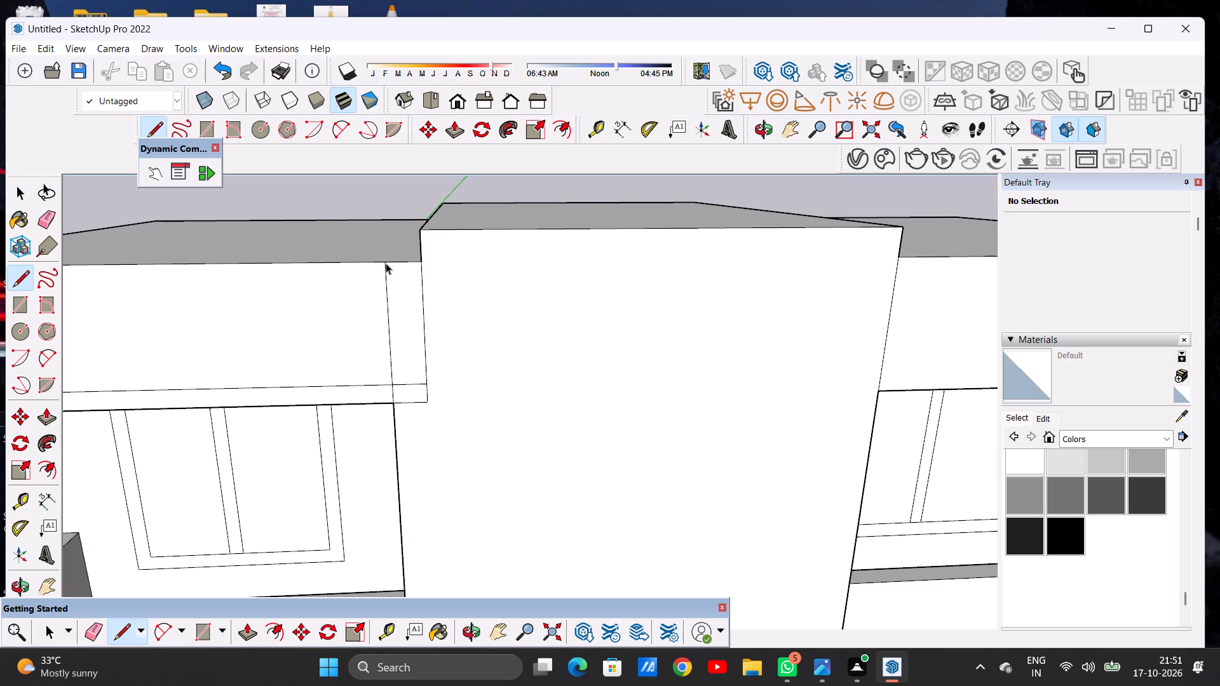
Erase the leftover lines between the new edge and the central section so the strip merges into the central face.
key(e)
drag(409, 387, 419, 419)
drag(417, 375, 419, 400)
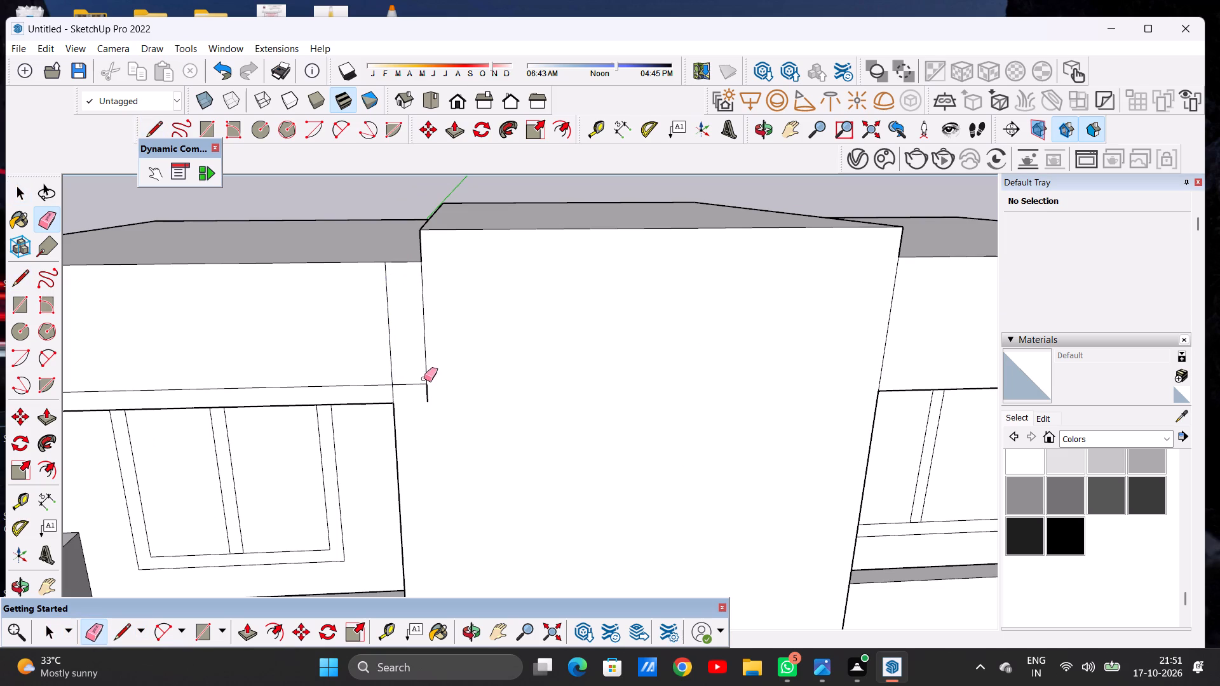
drag(424, 379, 432, 394)
key(space)
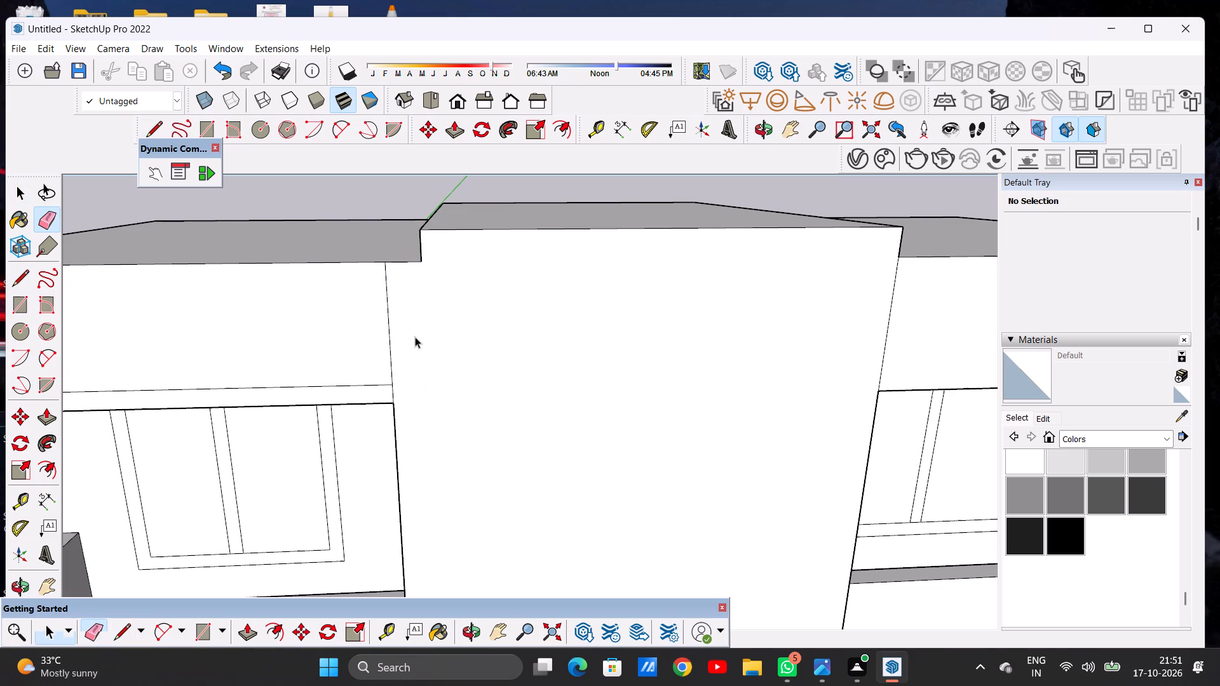
Push/Pull the exposed left side face of the central roof out to the new front edge above the left roof section.
scroll(423, 335, down, 9)
middle_drag(417, 332, 531, 317)
key(p)
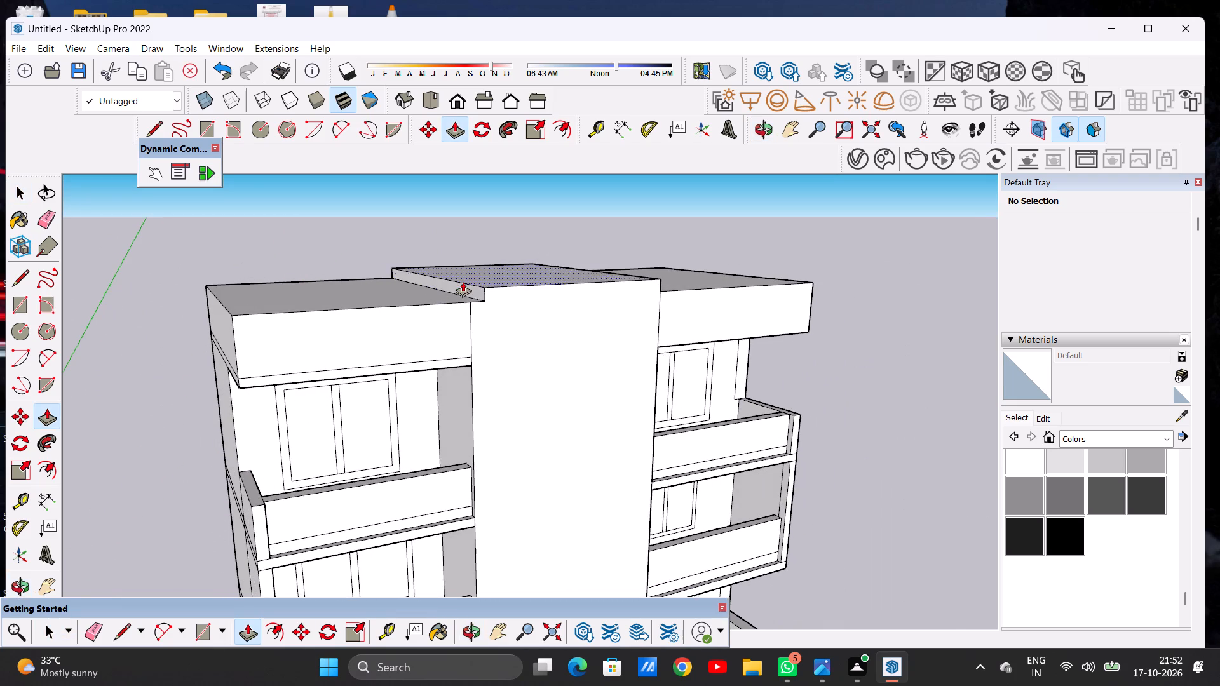
scroll(463, 281, up, 11)
click(504, 303)
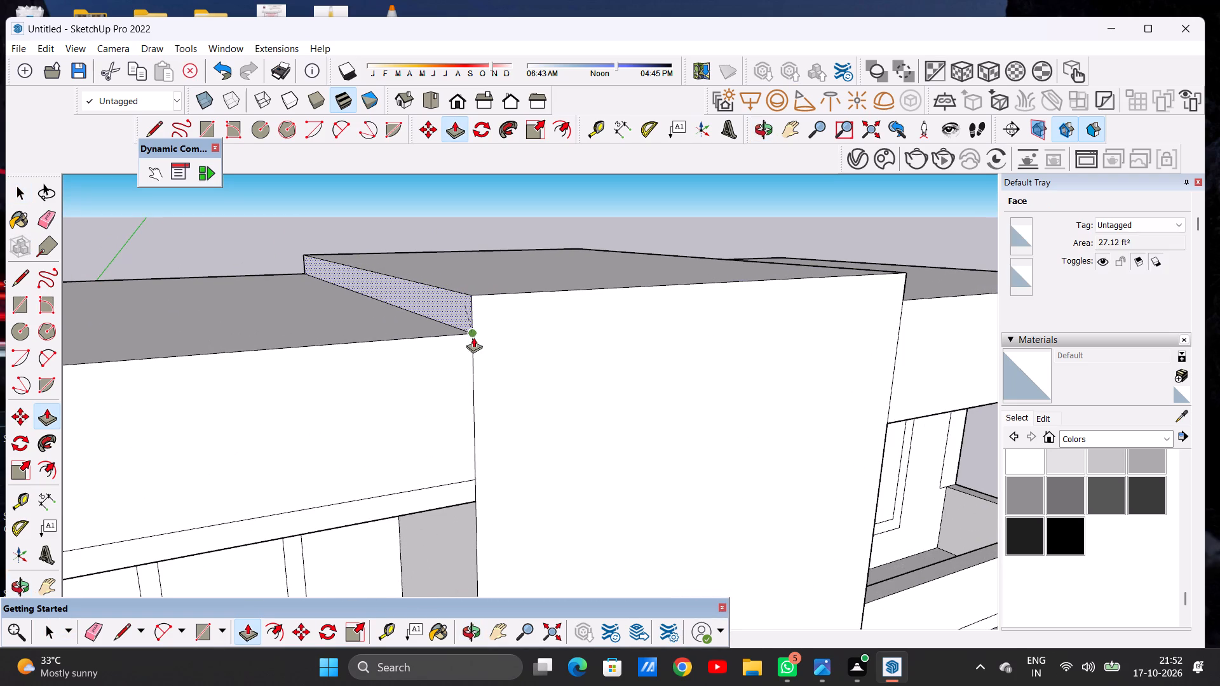
click(468, 337)
key(space)
Push/Pull the top face of the central section slightly upward above the two side roofs.
scroll(454, 364, down, 13)
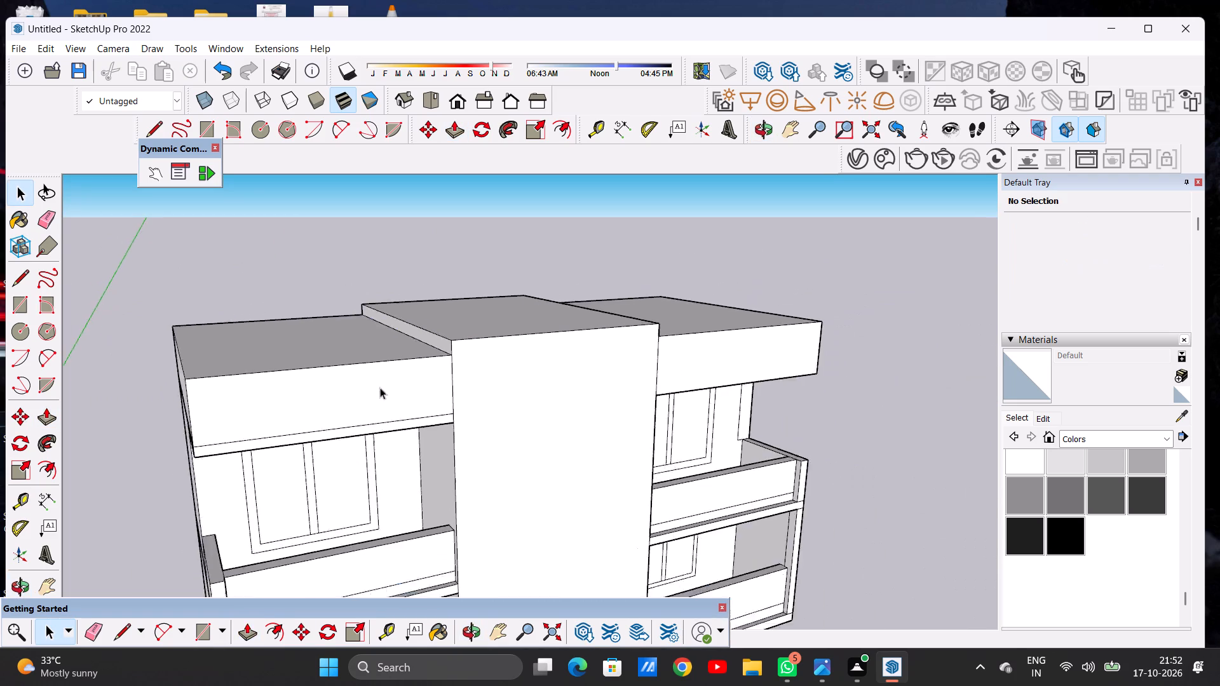
scroll(380, 387, down, 3)
middle_drag(454, 407, 333, 344)
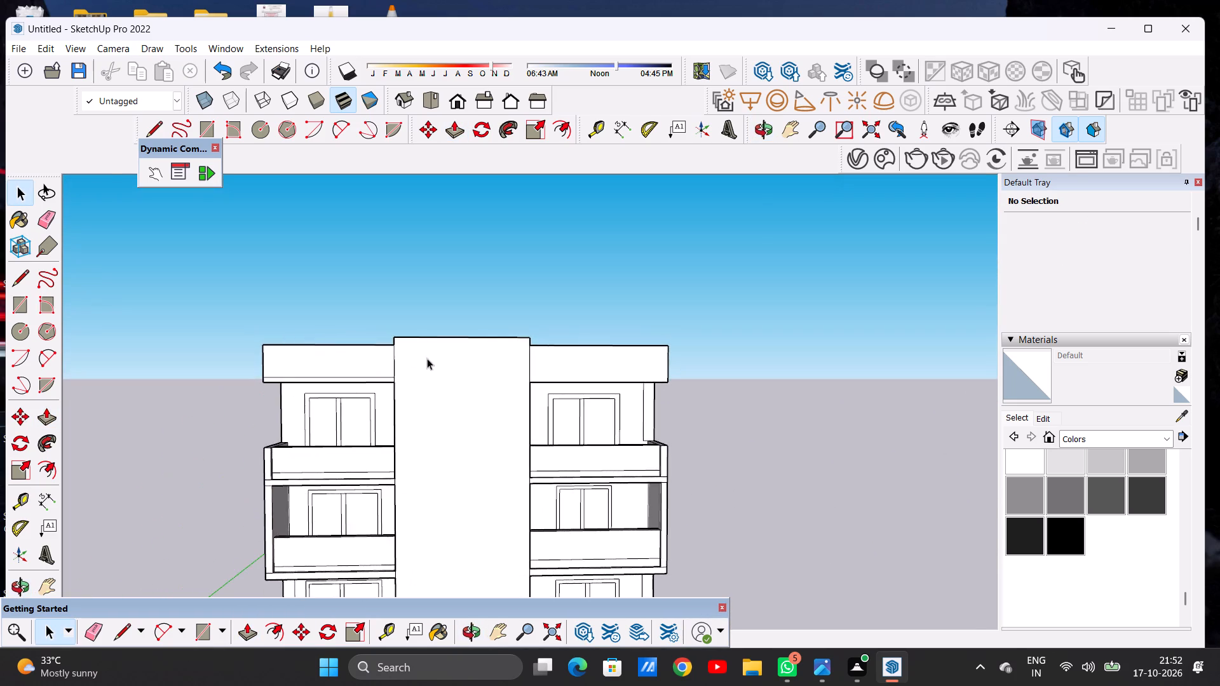
scroll(431, 361, down, 14)
scroll(456, 425, up, 7)
middle_drag(451, 328, 433, 461)
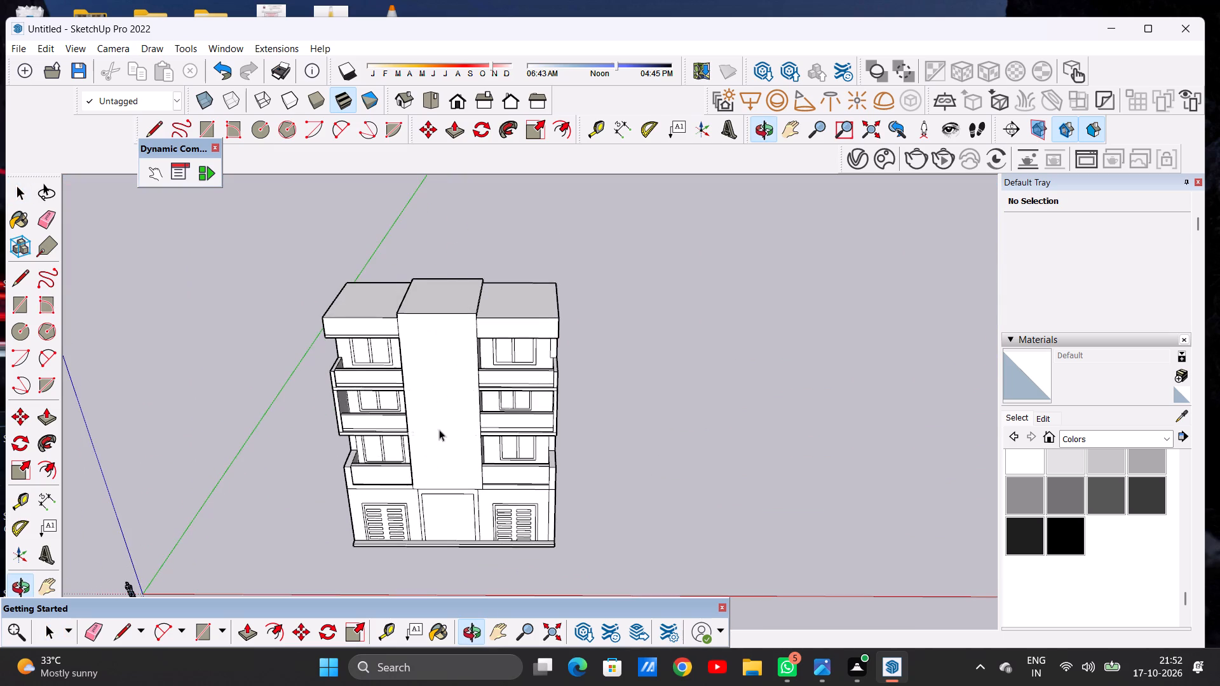
scroll(451, 286, up, 6)
key(p)
click(449, 312)
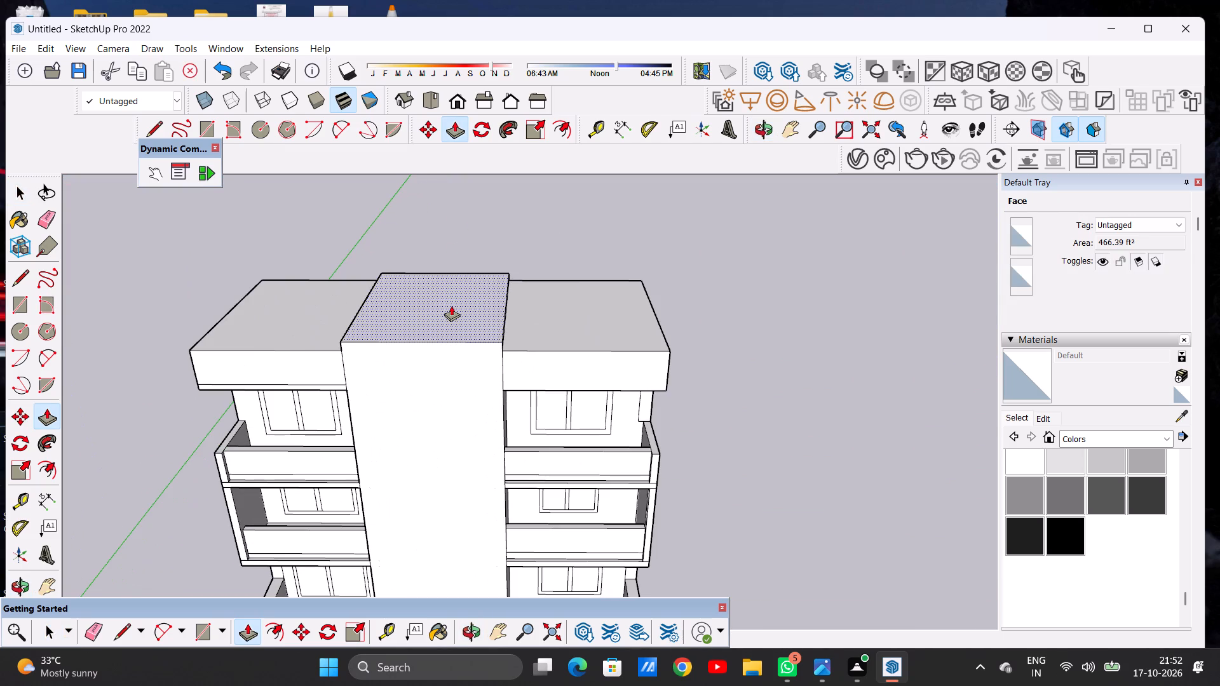
click(451, 306)
key(space)
Examine the whole building from the front and side, checking the central section against the side roofs and balconies.
scroll(489, 370, down, 9)
middle_drag(447, 391, 459, 286)
scroll(467, 333, down, 5)
scroll(451, 438, up, 4)
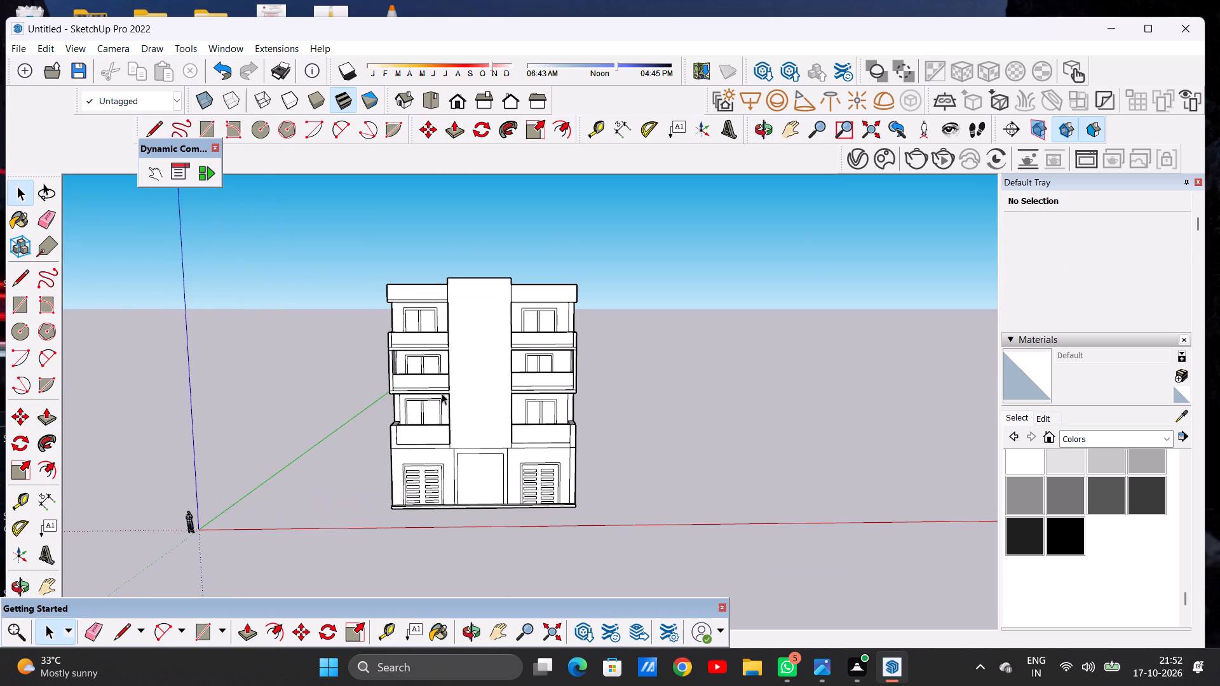
scroll(409, 358, down, 4)
scroll(459, 338, up, 7)
middle_drag(569, 346, 339, 391)
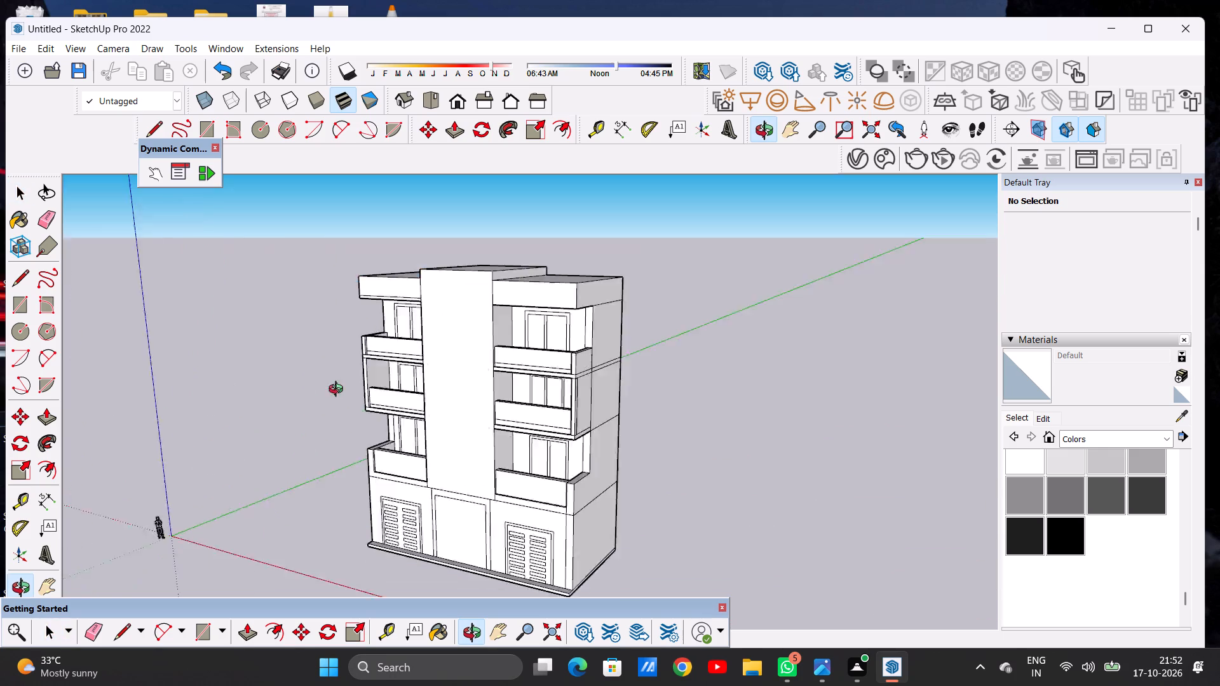
middle_drag(339, 391, 564, 372)
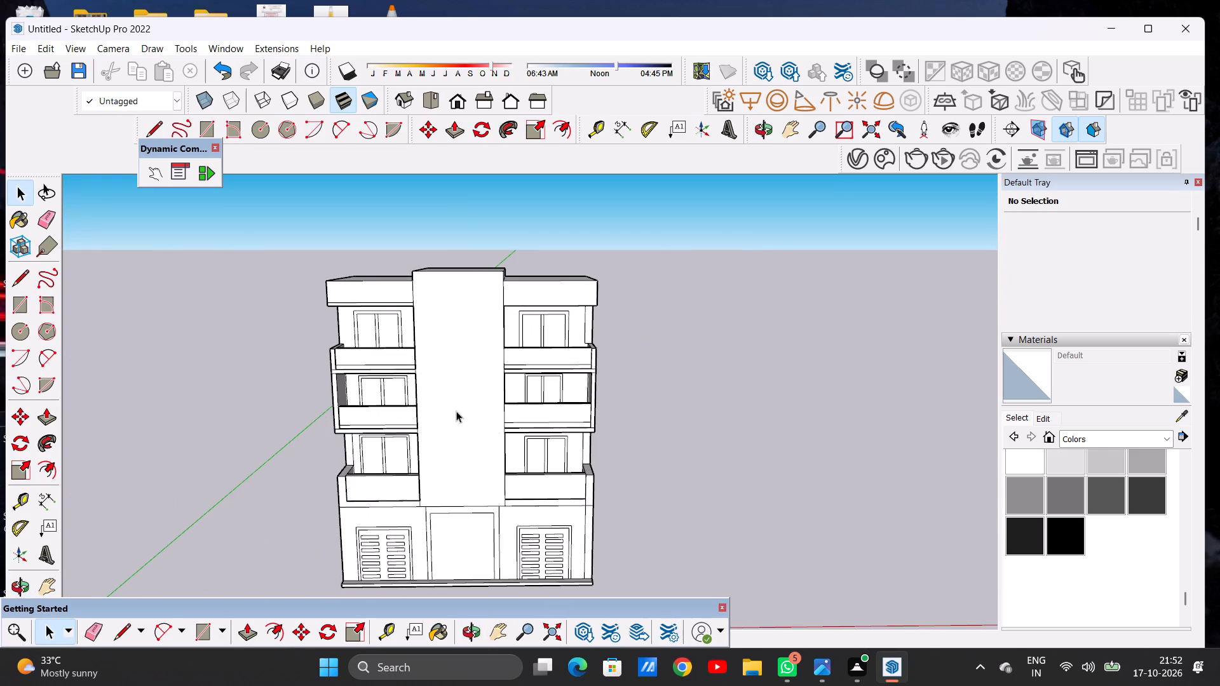
middle_drag(462, 401, 463, 357)
scroll(437, 450, down, 3)
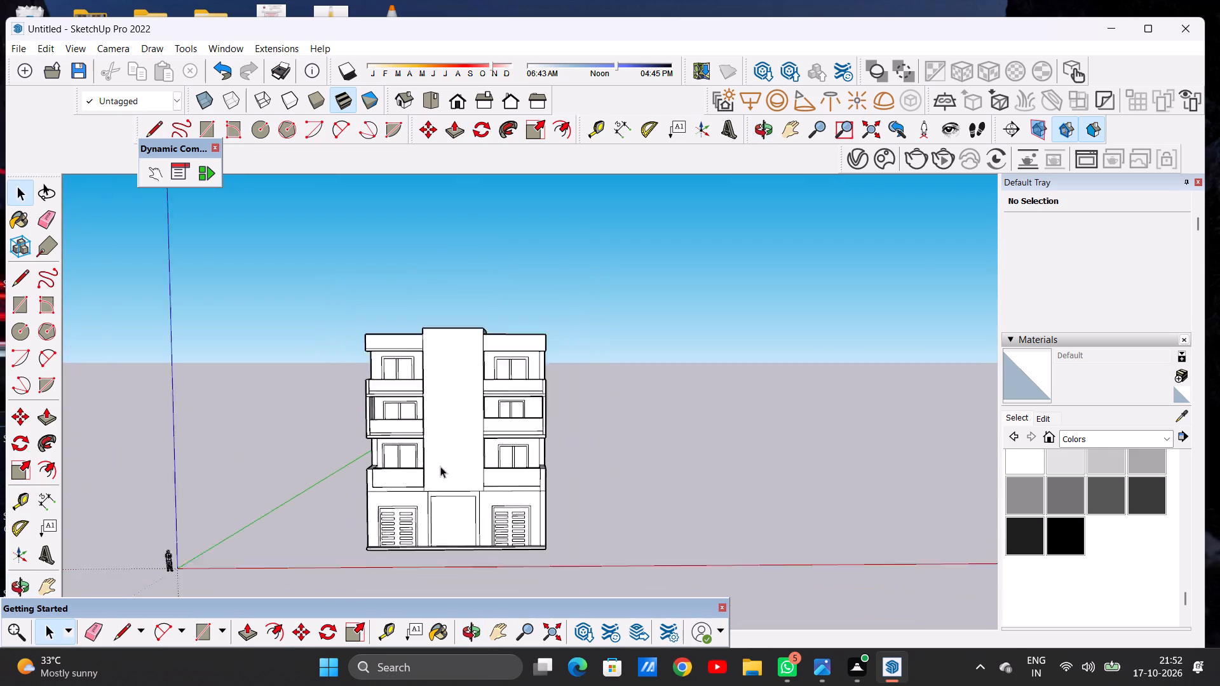
scroll(440, 466, down, 4)
scroll(453, 534, up, 12)
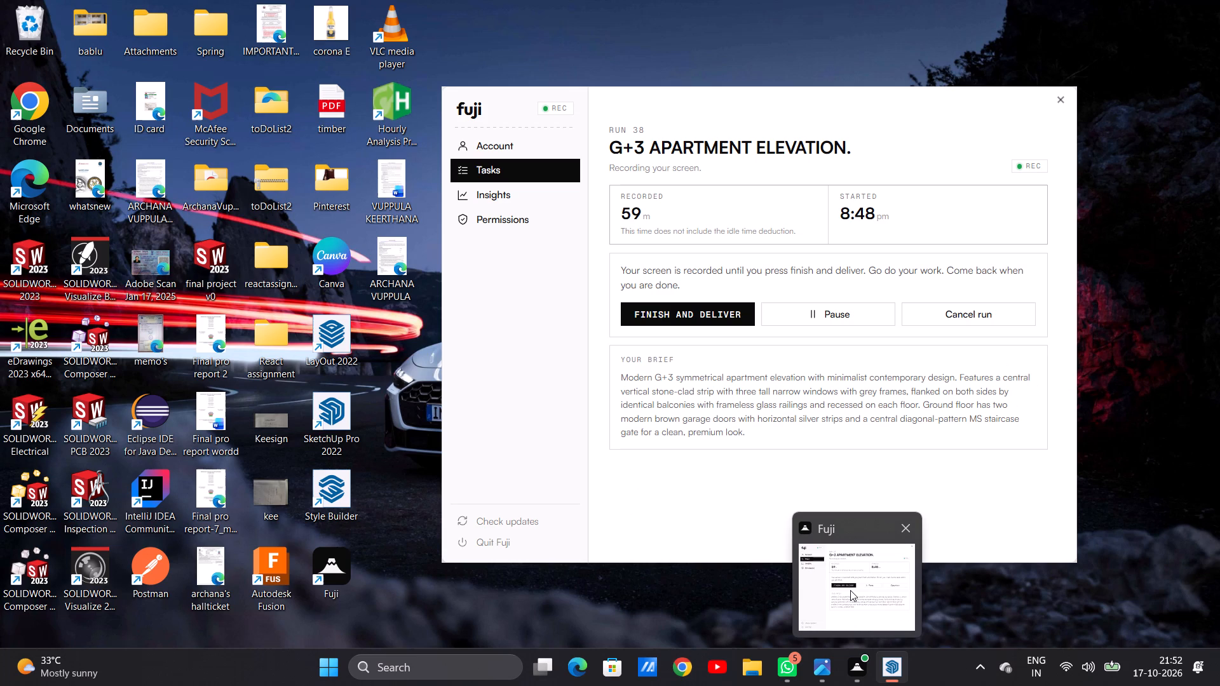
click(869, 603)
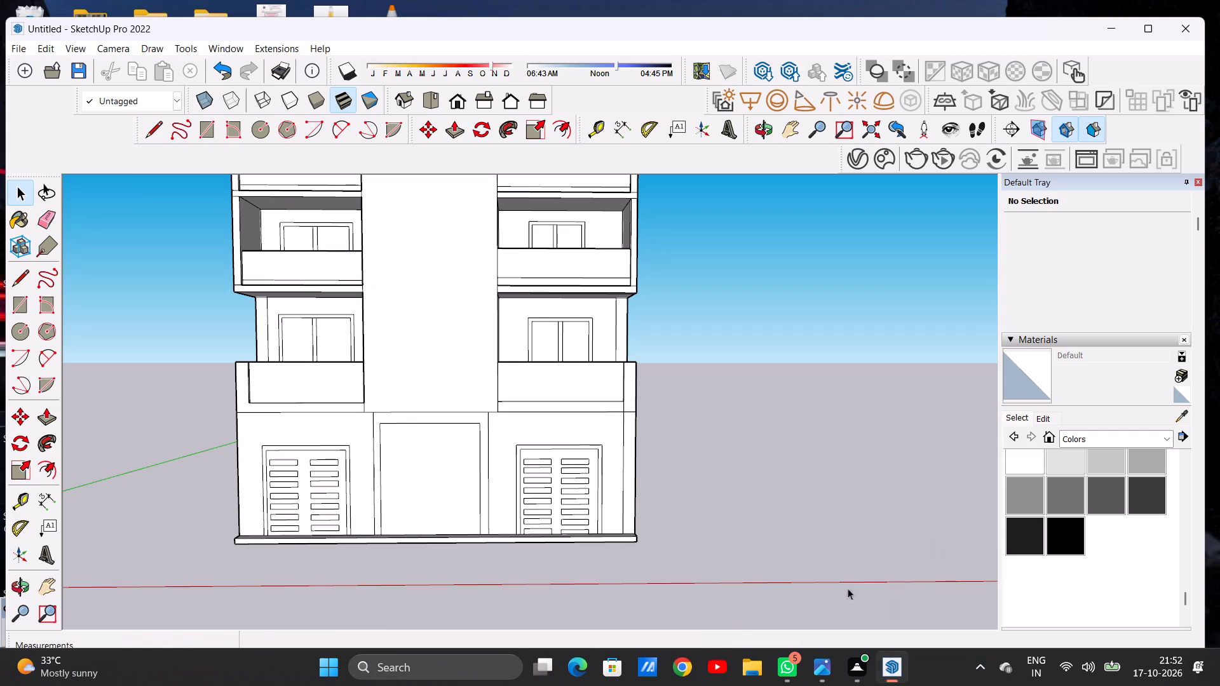
Examine the balconies, the ground floor's louvred garage doors and central opening, and the overall facade from several angles and distances.
scroll(473, 483, down, 7)
scroll(470, 410, up, 6)
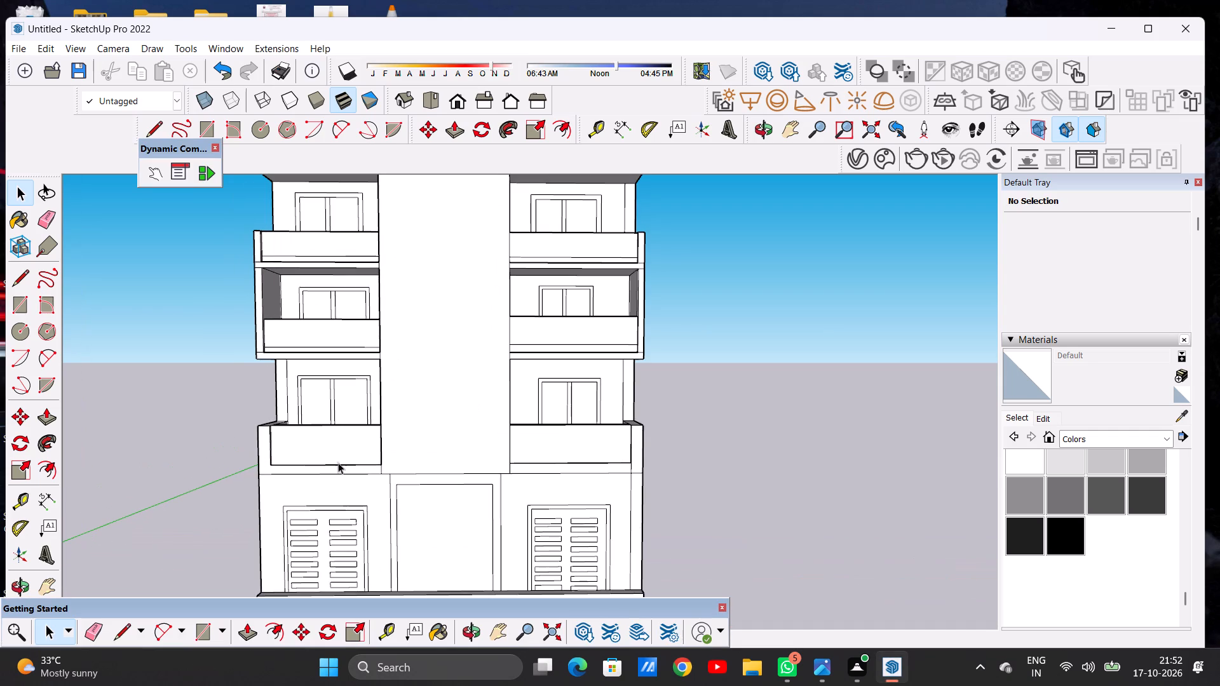
middle_drag(386, 414, 639, 424)
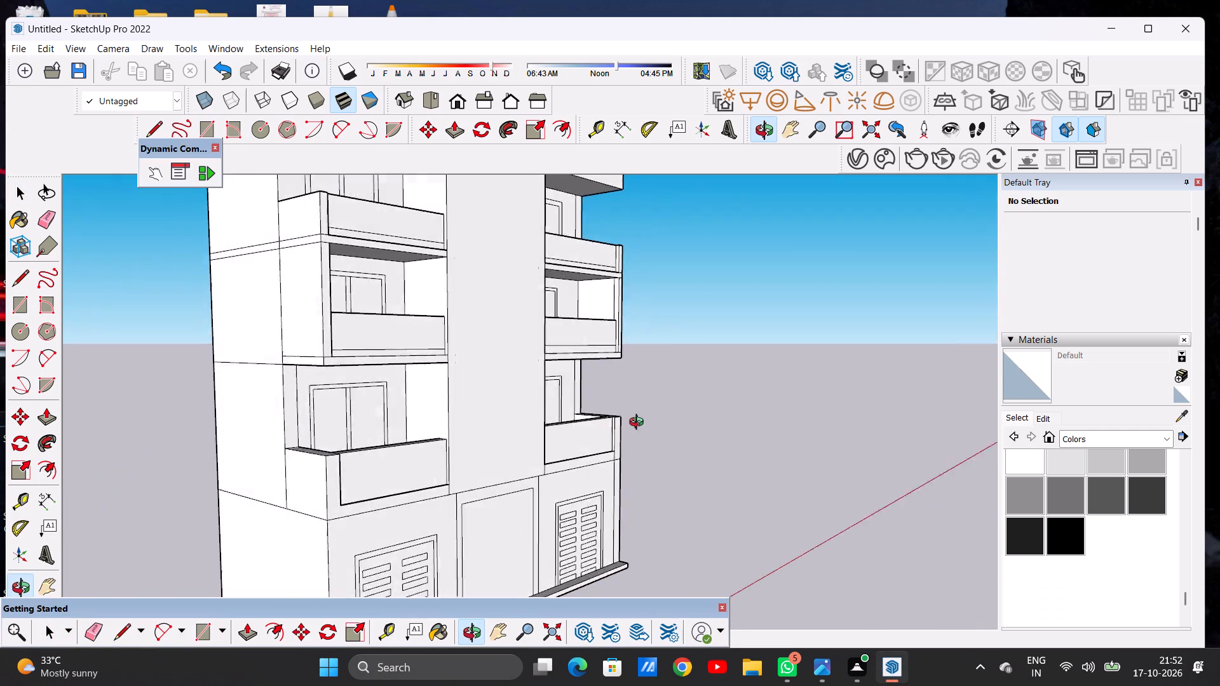
middle_drag(639, 424, 368, 450)
scroll(452, 472, down, 11)
scroll(442, 452, up, 5)
scroll(349, 511, down, 4)
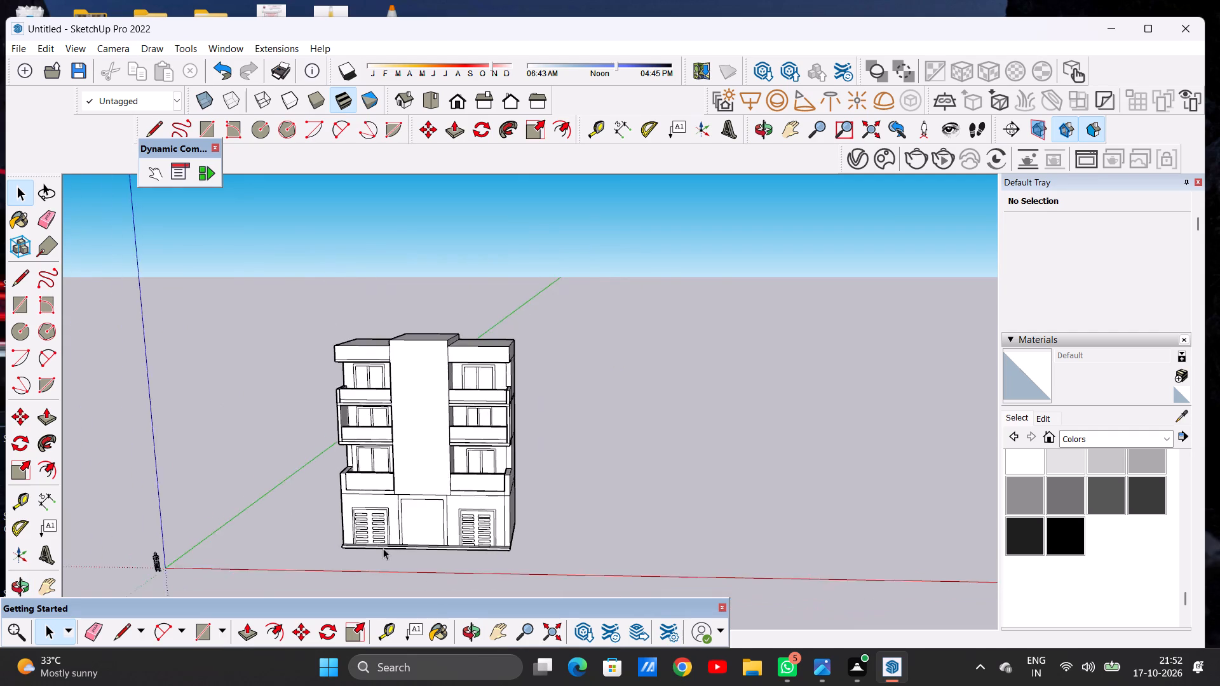
scroll(383, 548, up, 16)
middle_drag(386, 508, 386, 485)
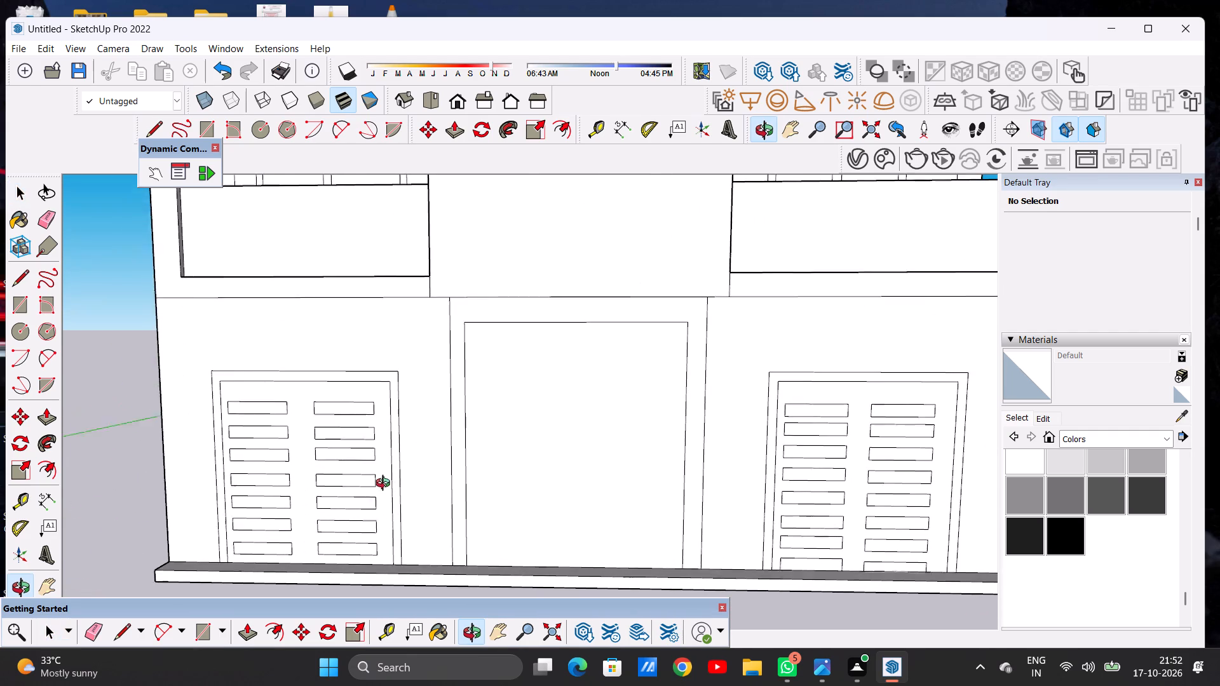
middle_drag(386, 485, 388, 478)
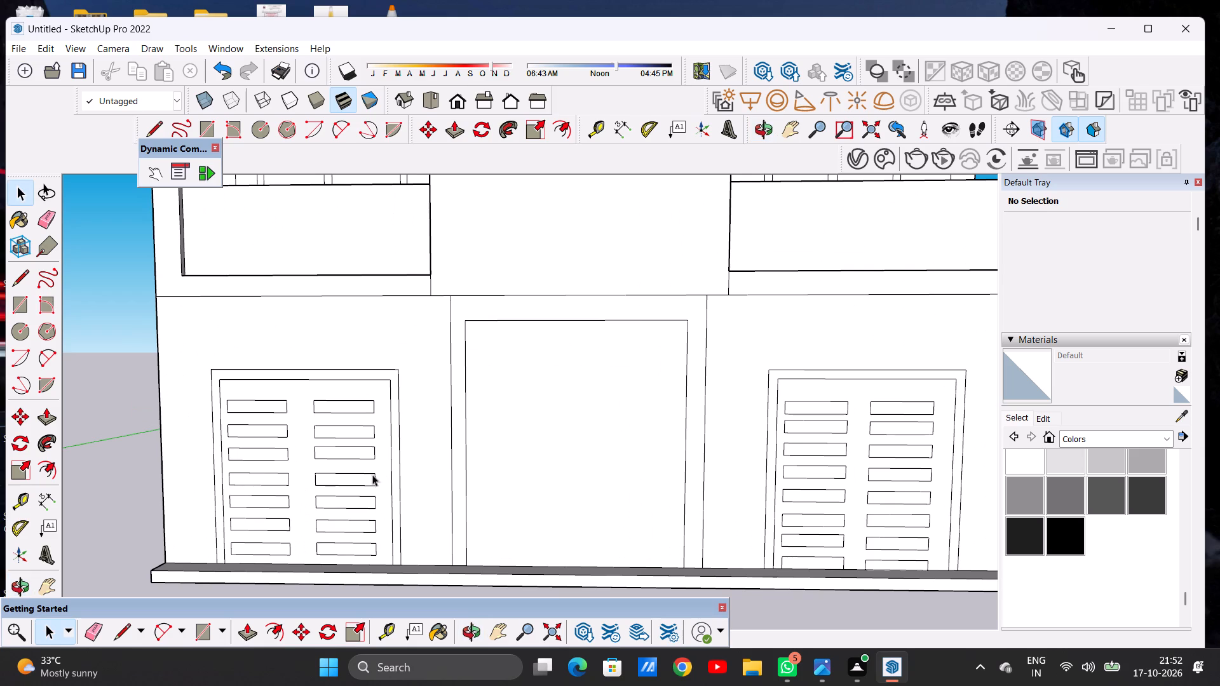
scroll(283, 463, down, 16)
scroll(355, 457, down, 4)
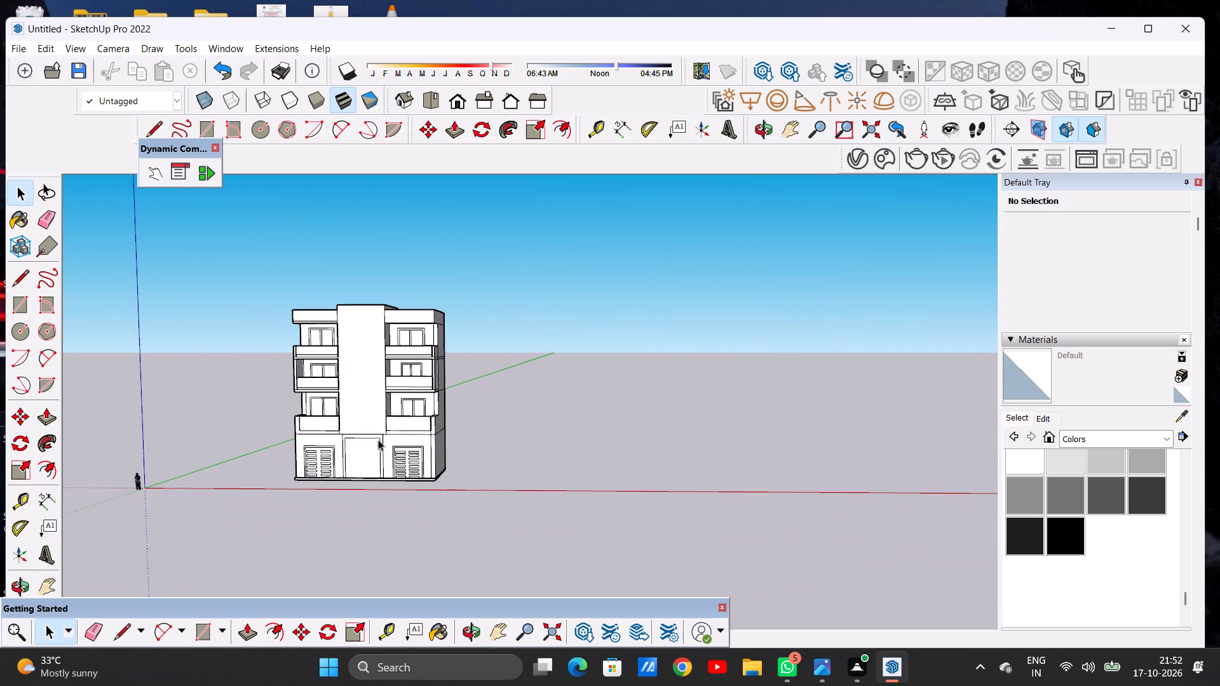
scroll(337, 330, up, 1)
scroll(337, 330, down, 1)
scroll(337, 330, up, 4)
middle_drag(345, 351, 395, 349)
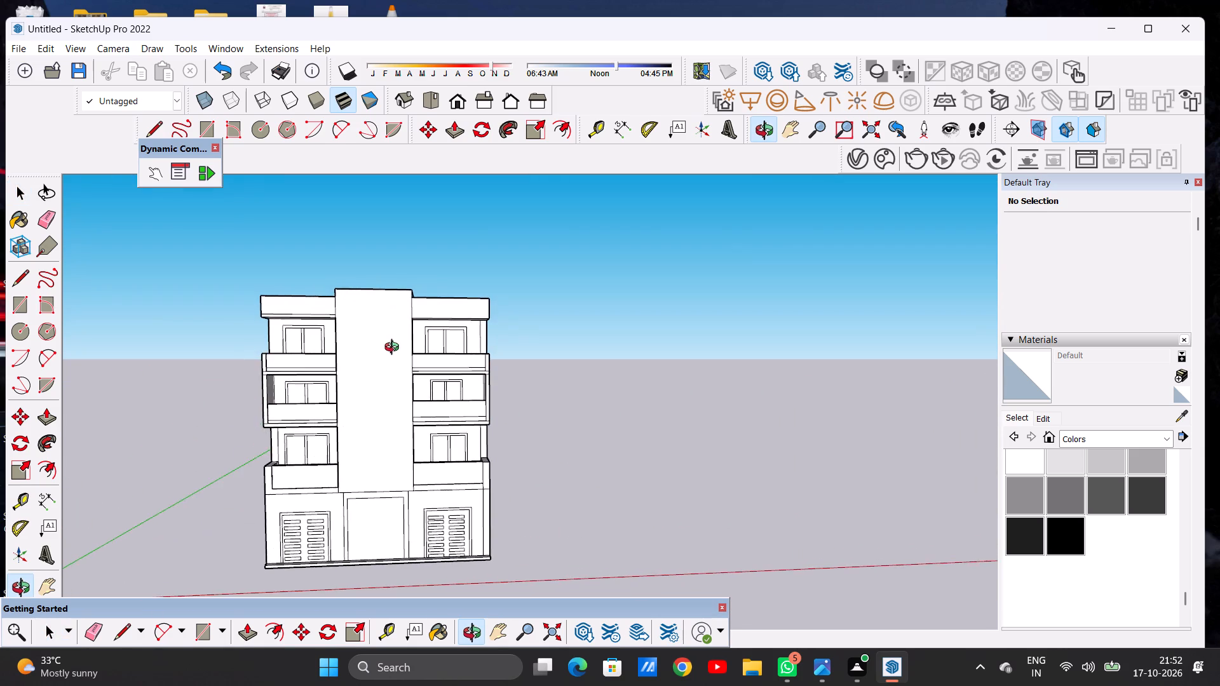
Draw a tall upright rectangle for a window near the top of the central section's front face.
middle_drag(395, 349, 380, 344)
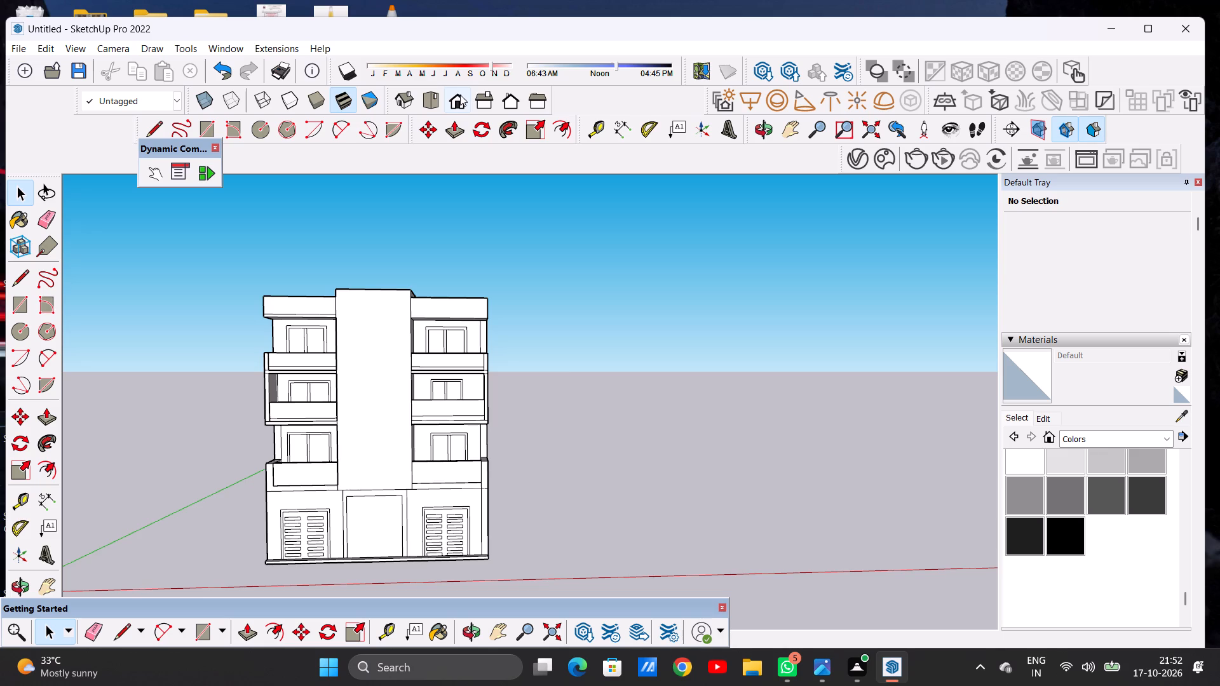
click(453, 100)
scroll(557, 386, up, 5)
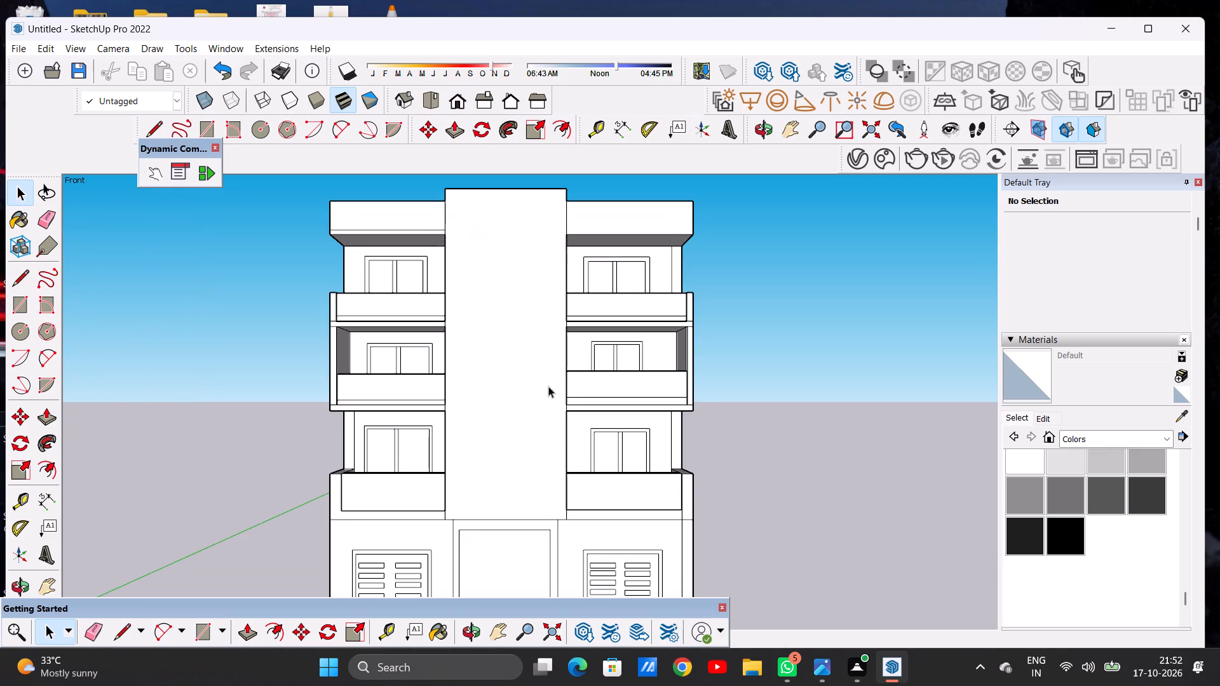
scroll(532, 379, down, 2)
scroll(539, 379, up, 1)
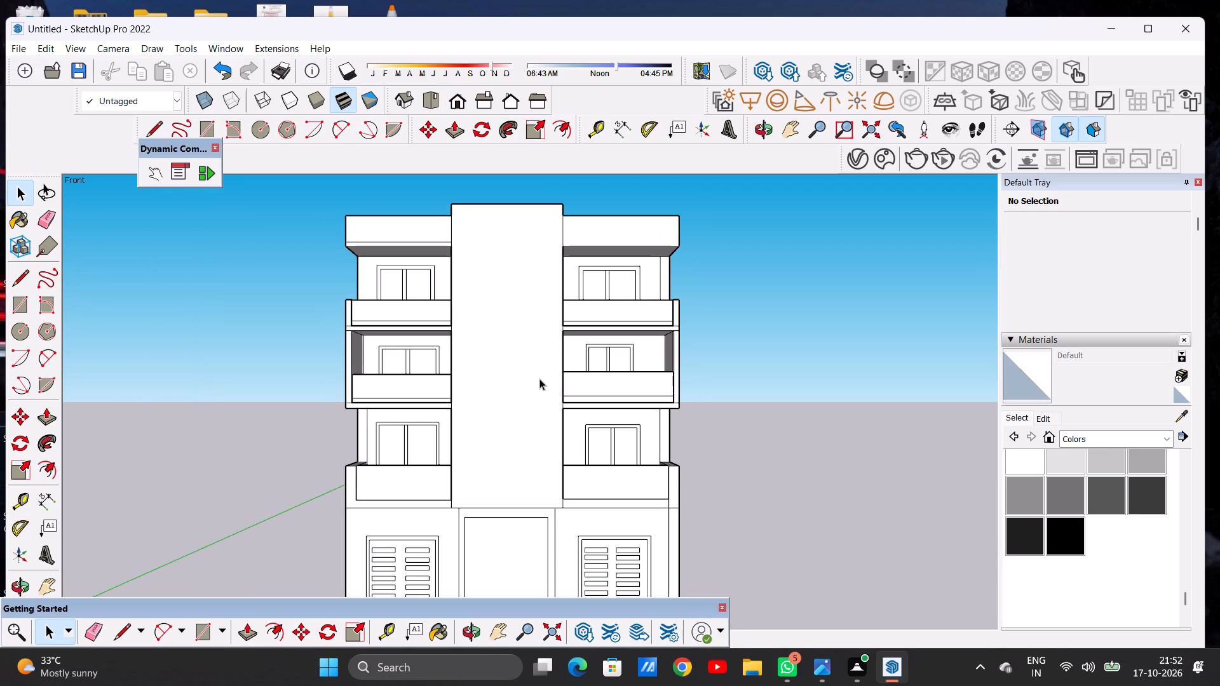
key(r)
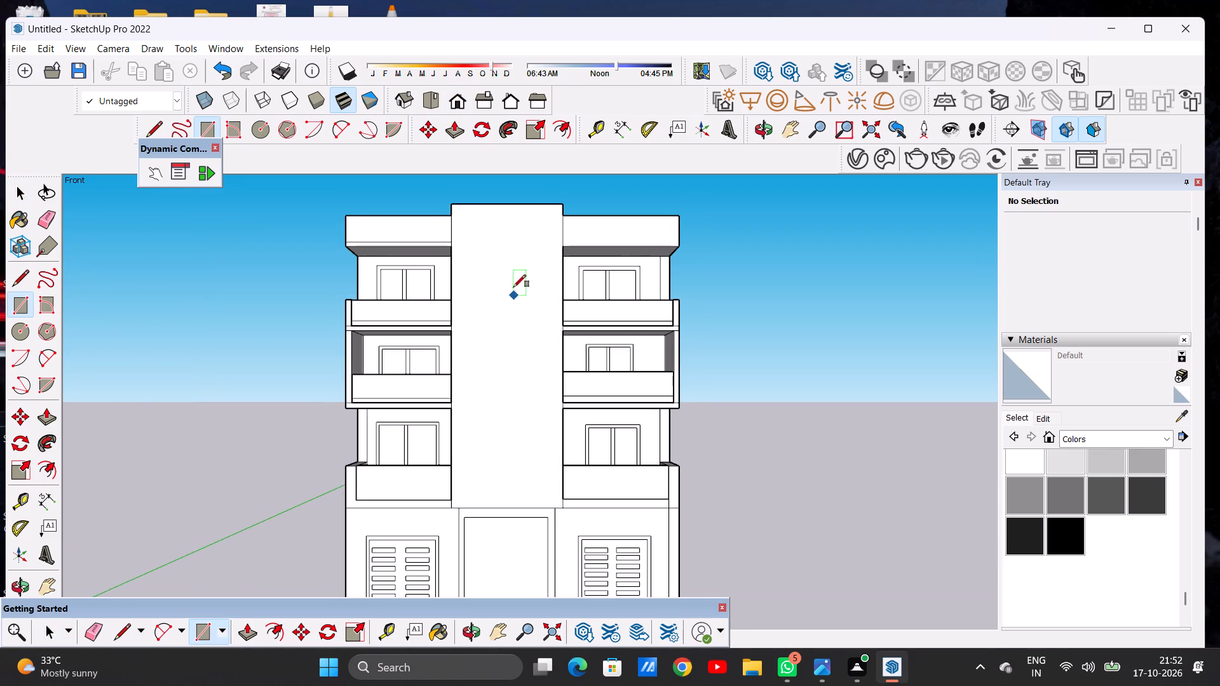
click(479, 231)
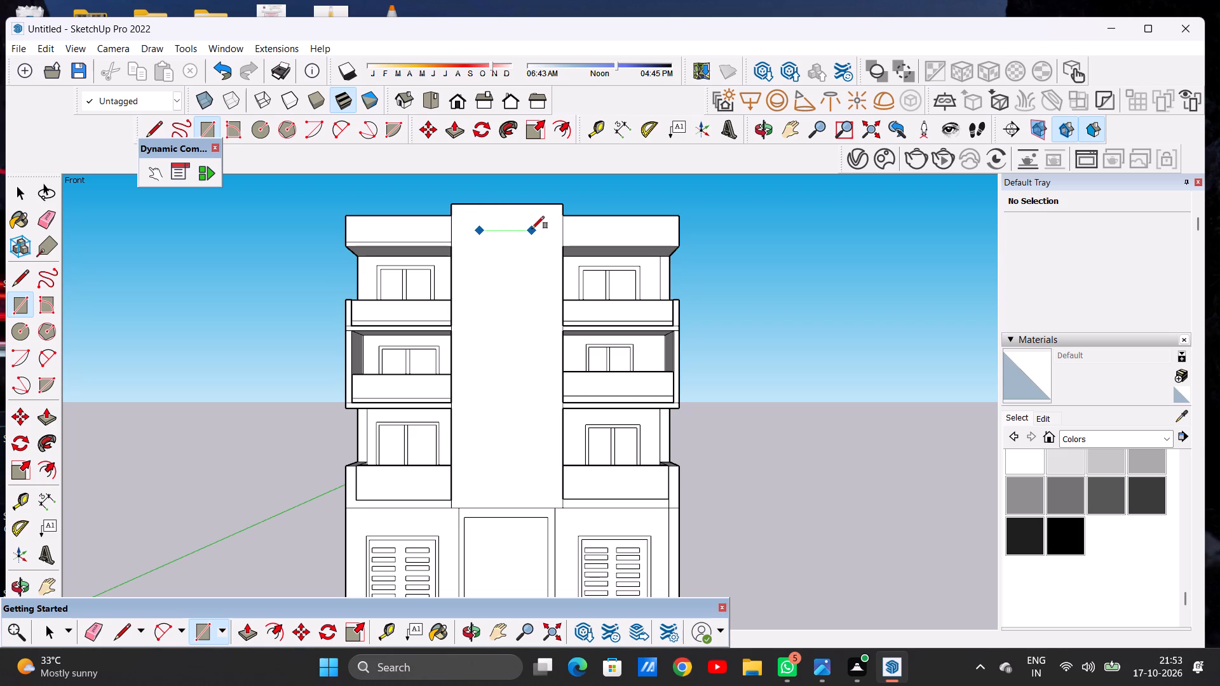
click(532, 229)
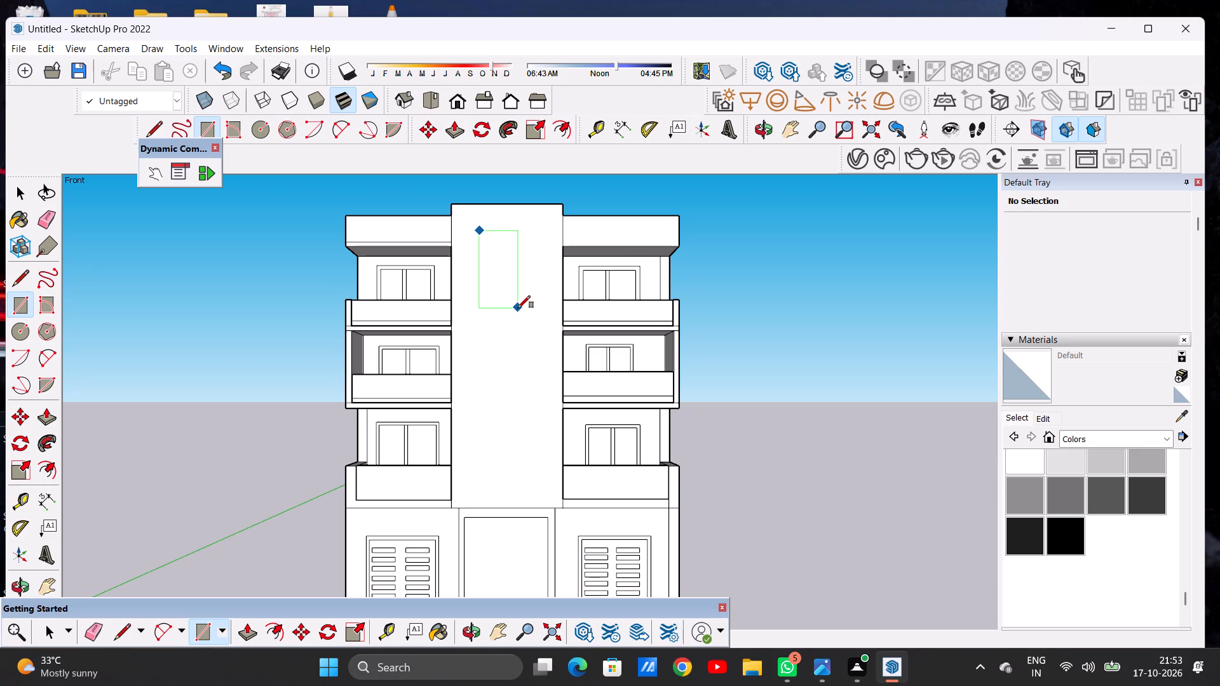
click(518, 308)
key(space)
Move the window rectangle sideways to centre it across the width of the central section.
double_click(505, 292)
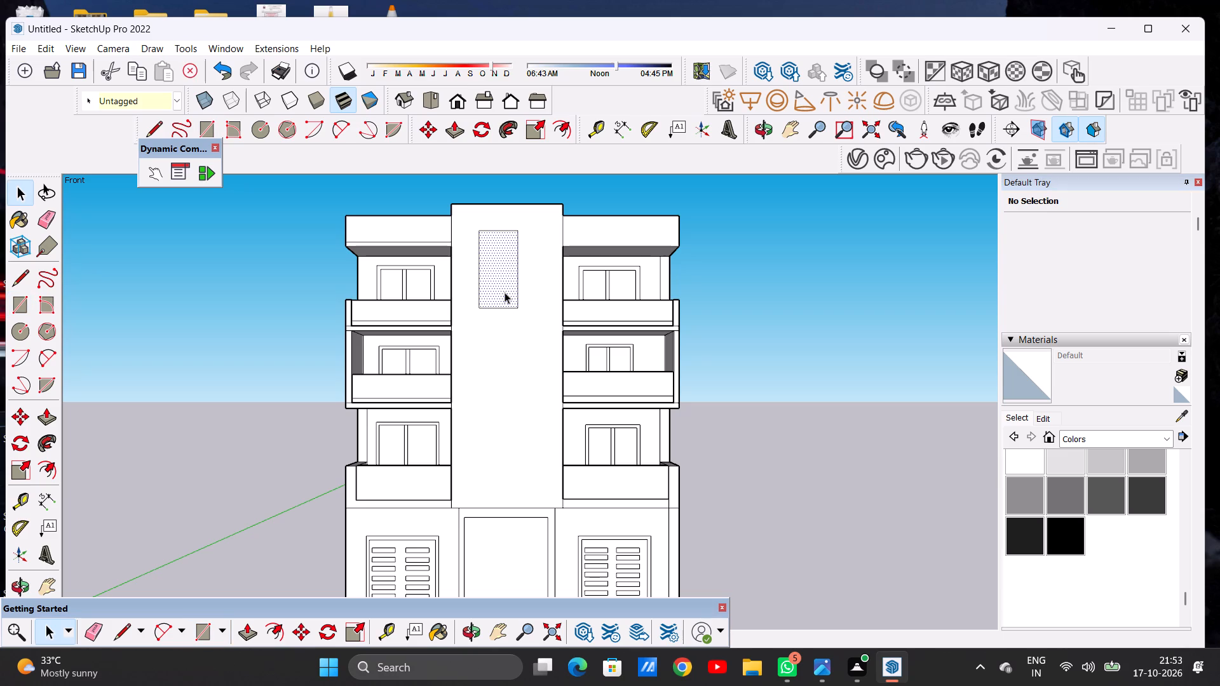
key(m)
click(517, 306)
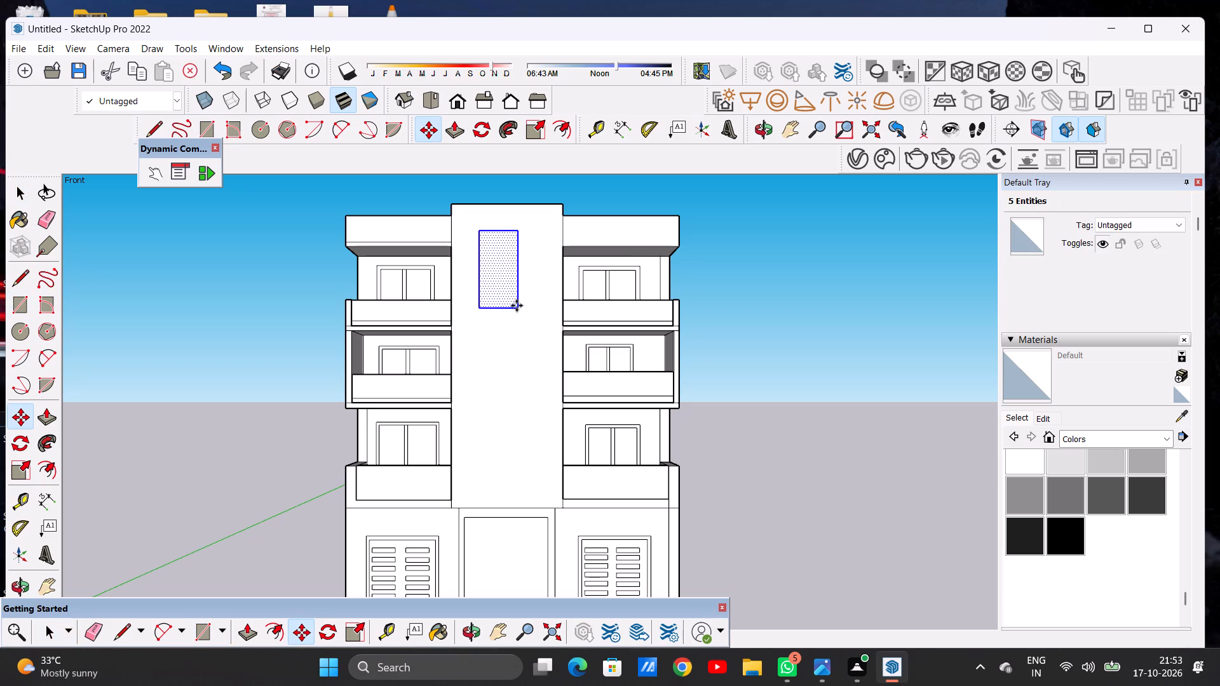
click(523, 306)
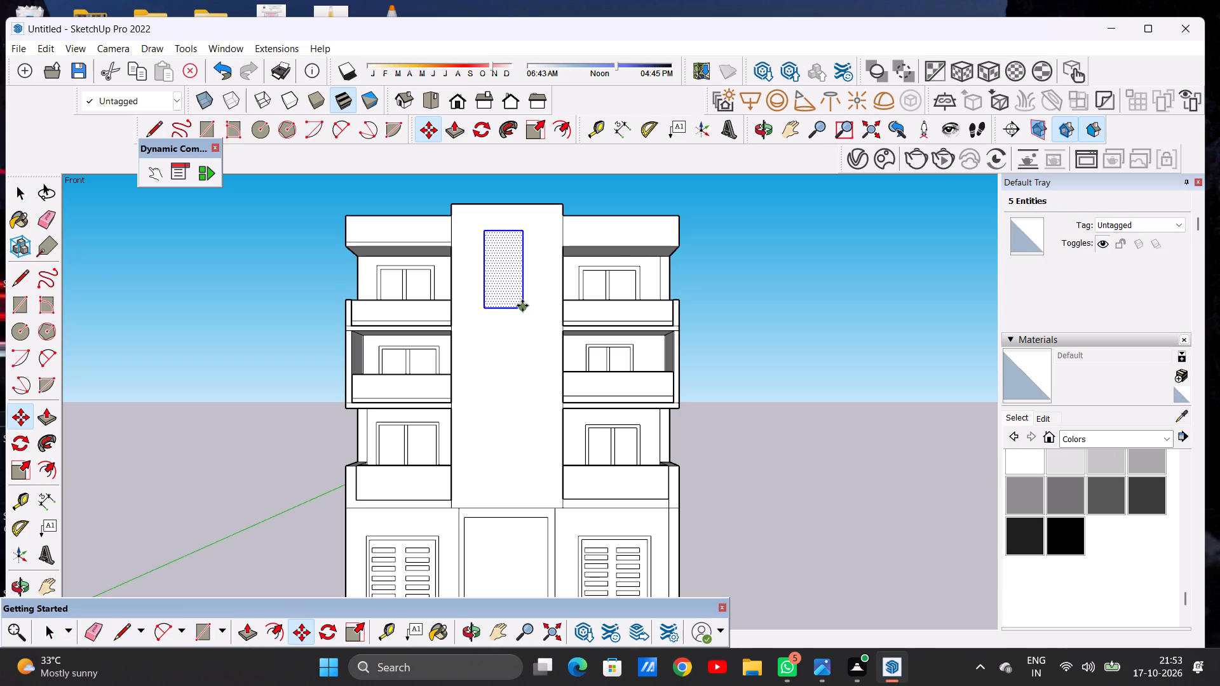
click(522, 306)
click(526, 306)
key(space)
click(725, 239)
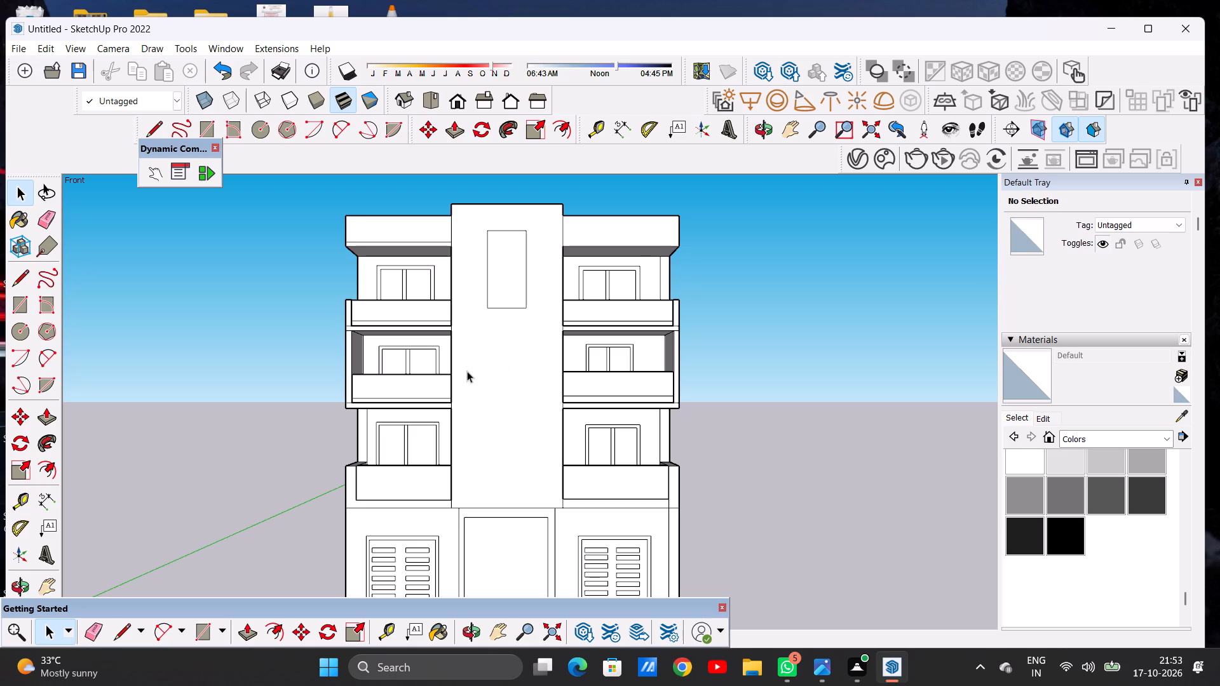
Copy the window rectangle straight down the central section, once to the lowest balcony level and once midway between.
double_click(501, 282)
key(m)
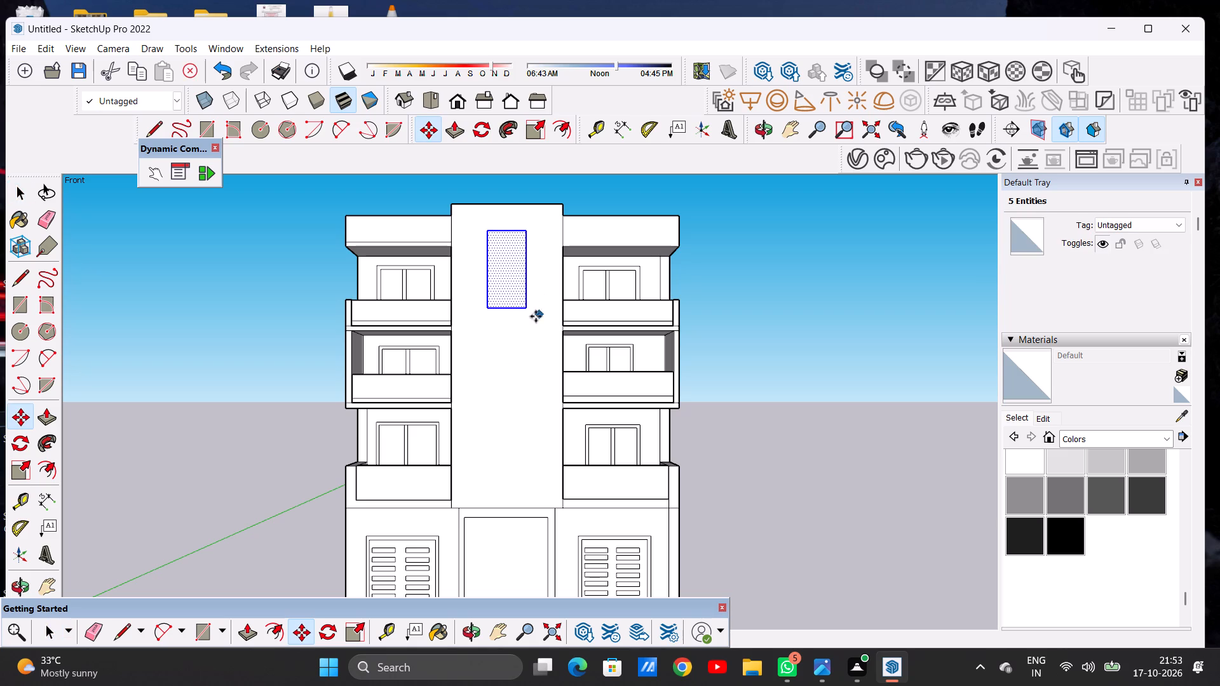
click(522, 311)
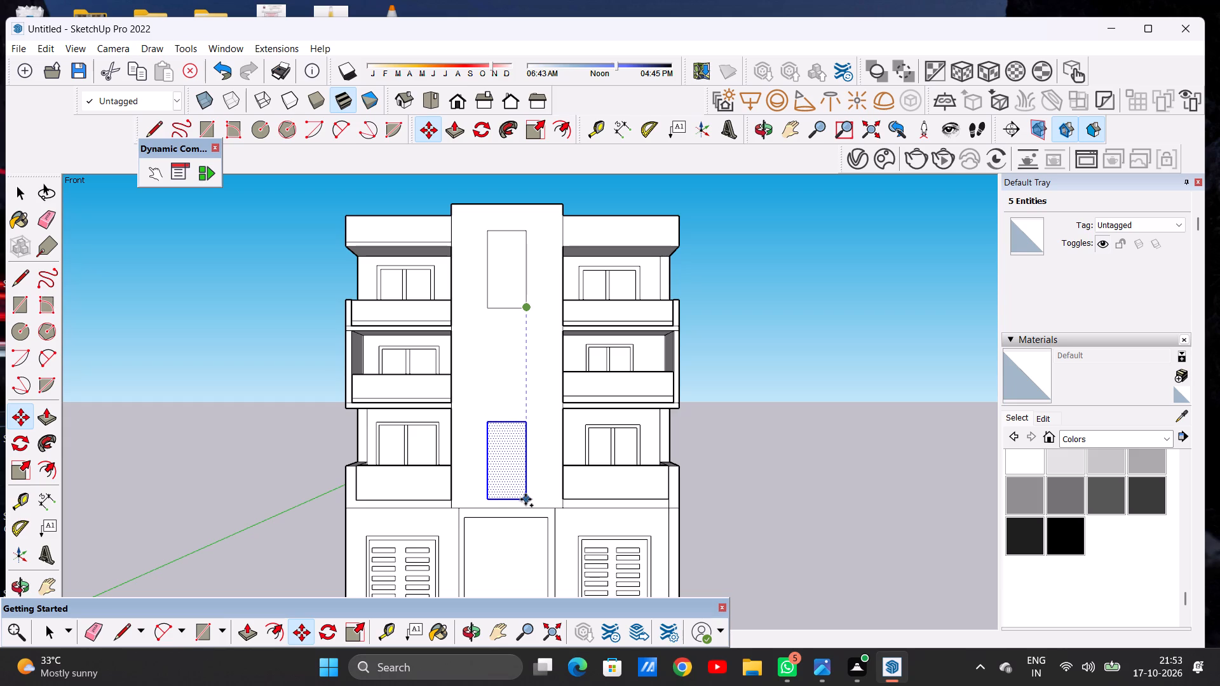
click(525, 498)
click(525, 498)
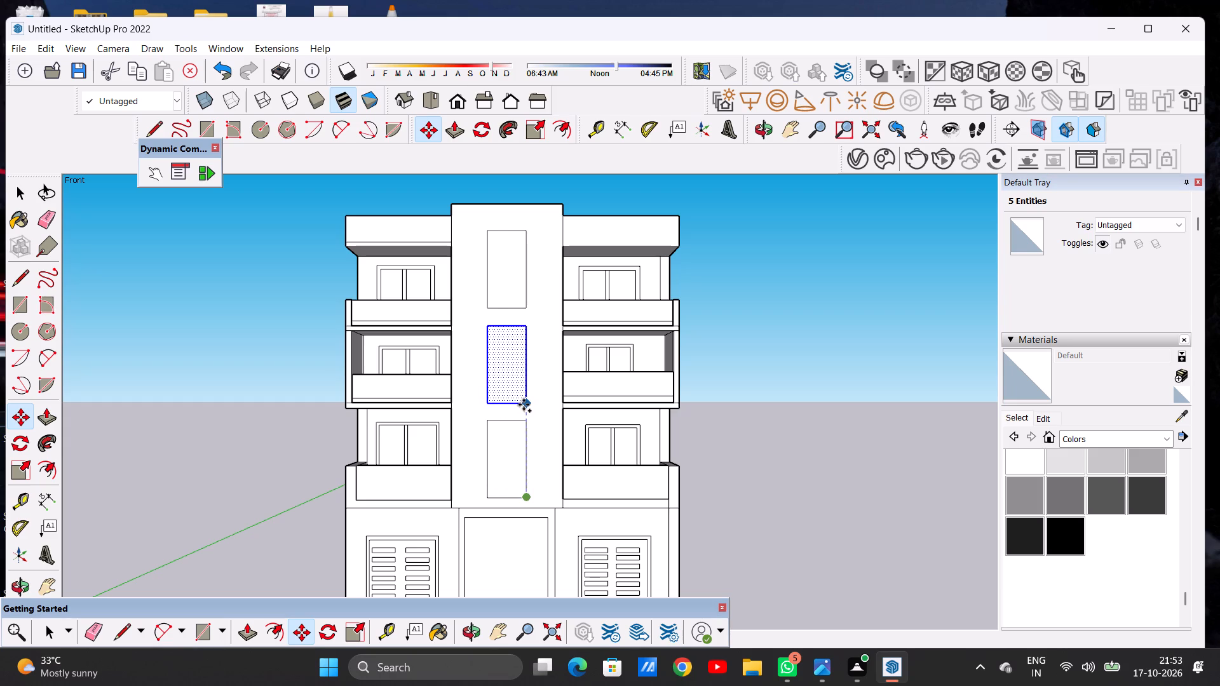
click(524, 405)
key(space)
click(796, 300)
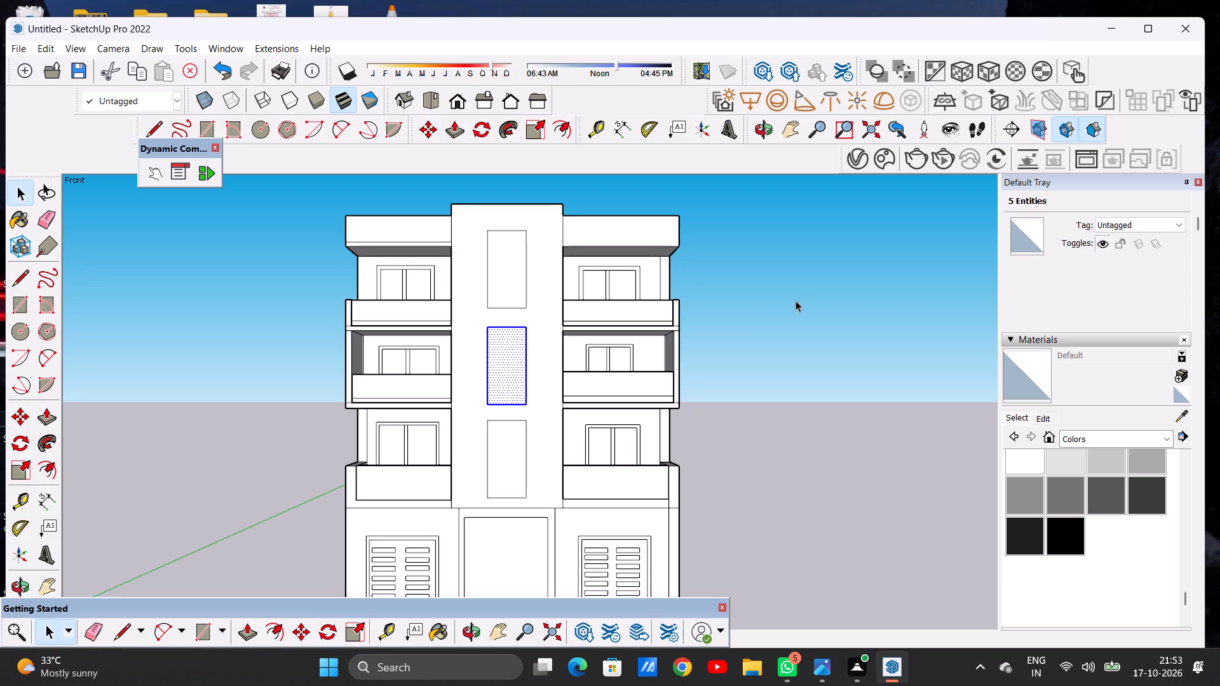
Push/Pull the three window rectangles on the central section inward to form shallow recesses of similar depth.
scroll(380, 405, down, 6)
middle_drag(515, 323, 379, 426)
scroll(447, 309, up, 1)
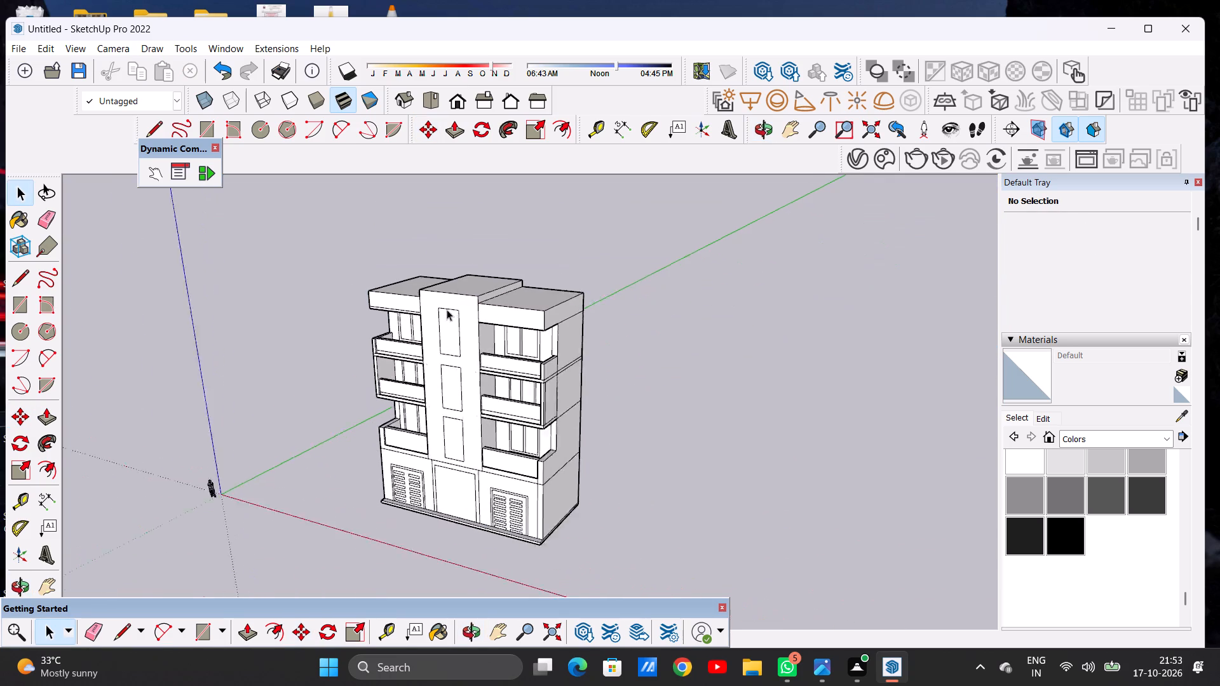
scroll(447, 309, up, 10)
key(p)
scroll(450, 336, up, 5)
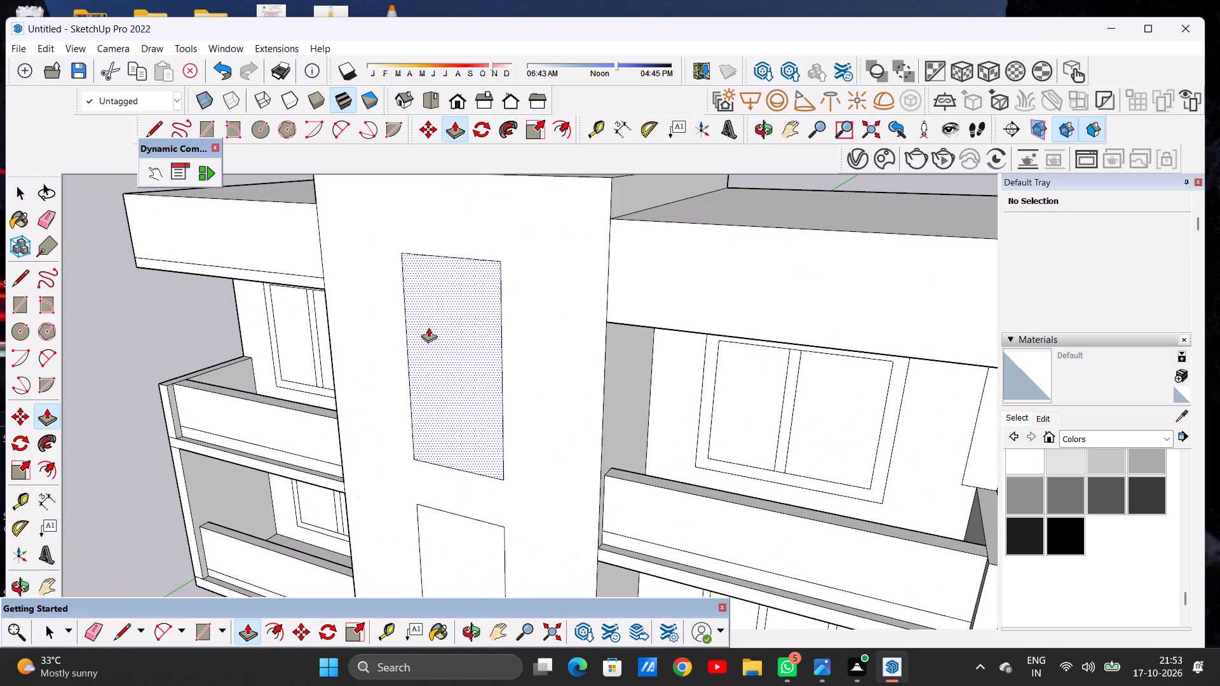
click(436, 318)
click(447, 313)
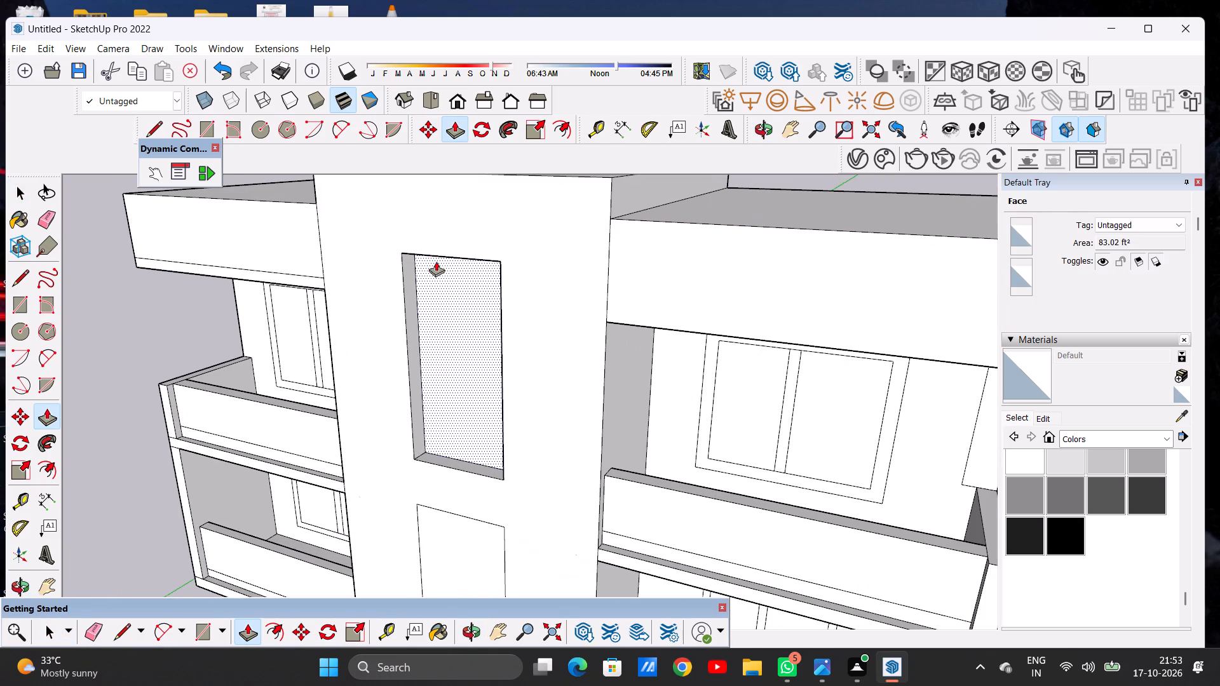
scroll(436, 261, down, 7)
scroll(444, 422, up, 6)
click(442, 426)
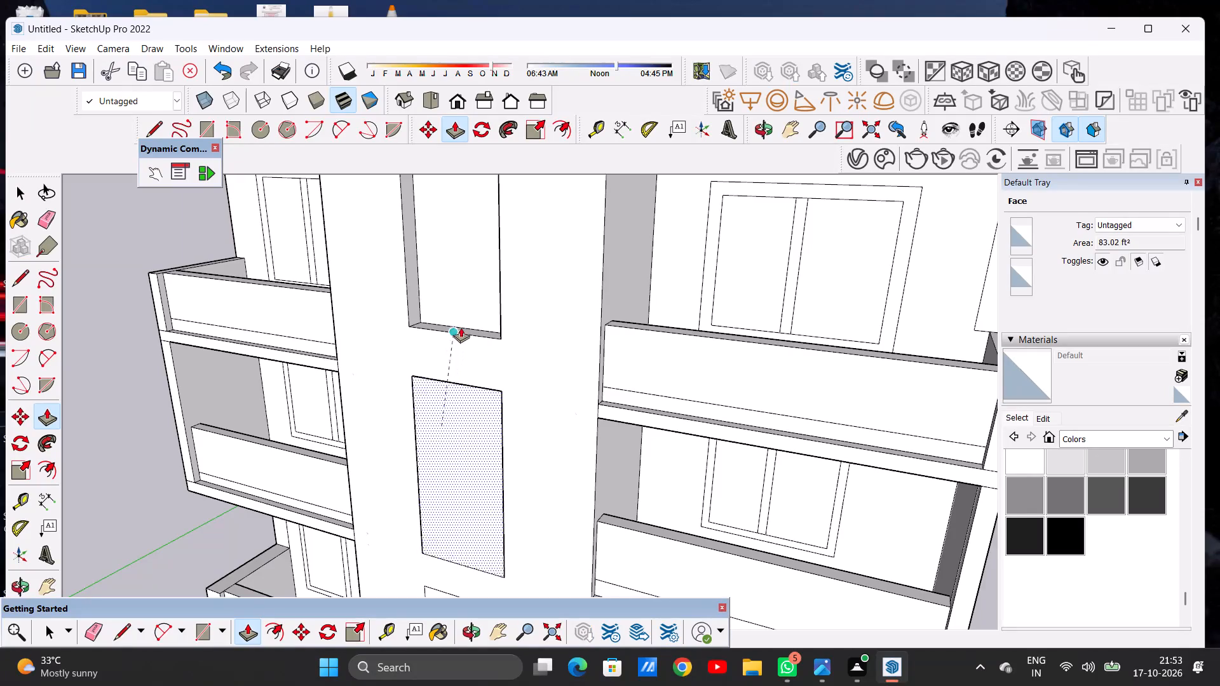
click(464, 318)
scroll(455, 332, down, 8)
scroll(445, 476, up, 7)
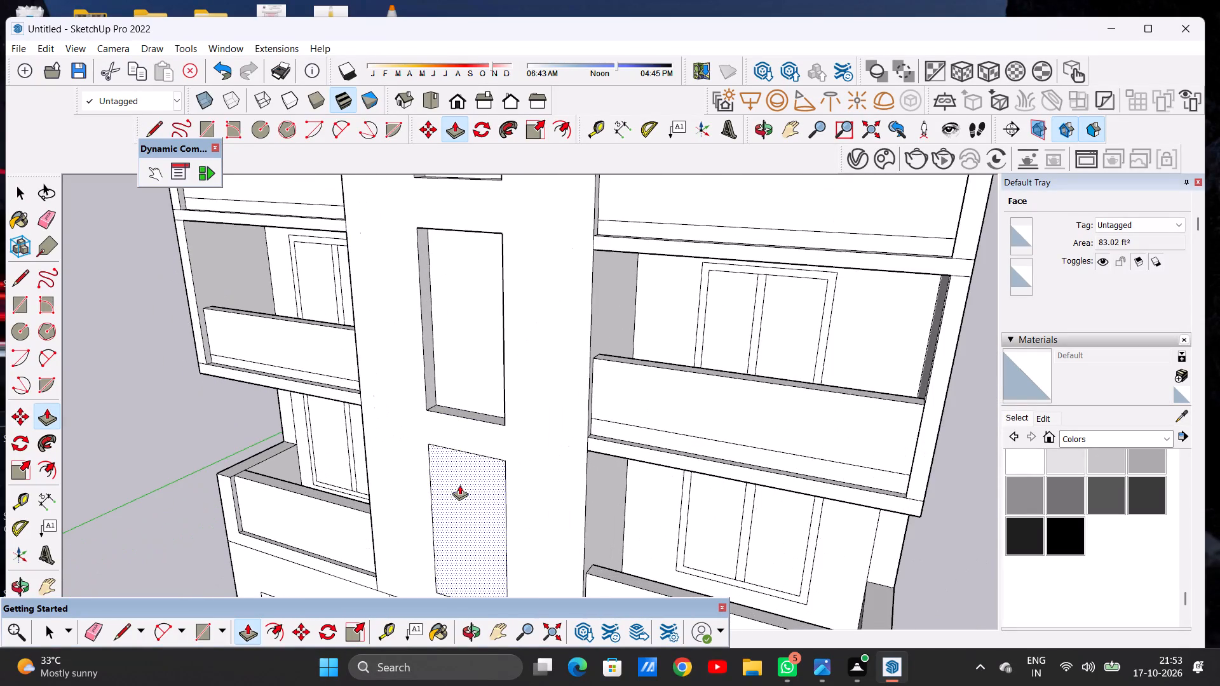
click(459, 485)
click(475, 379)
key(space)
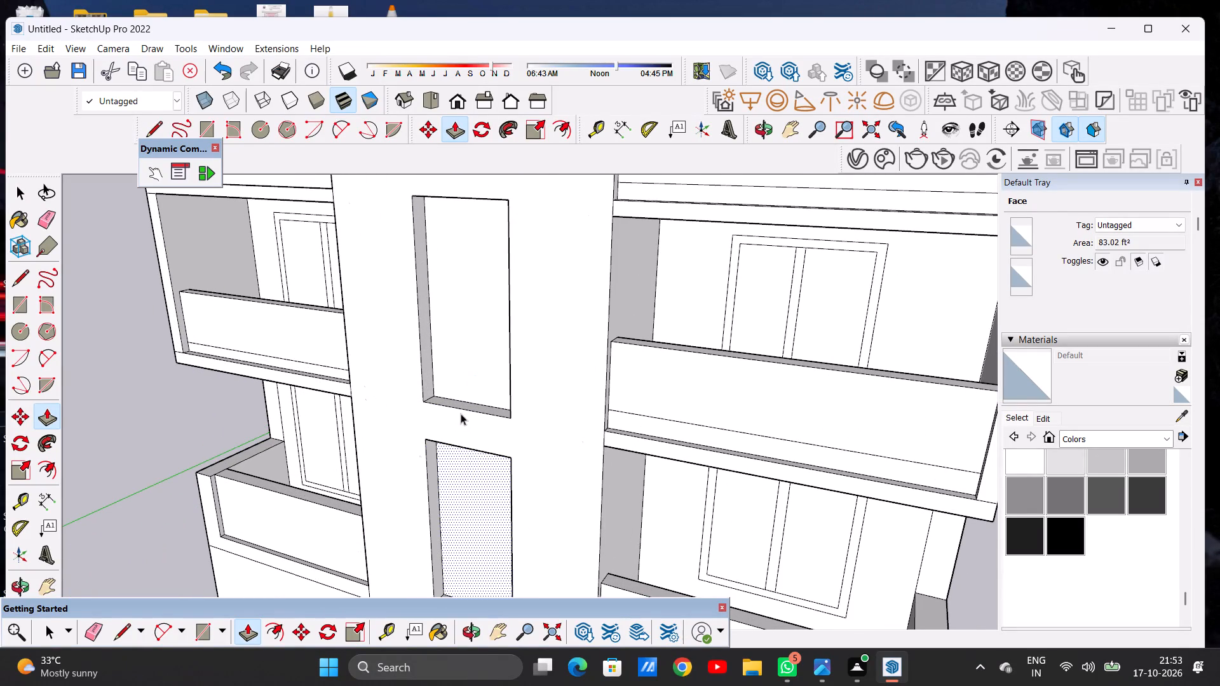
Offset the recessed faces of all three central windows inward by the same small distance to outline their frames.
scroll(391, 485, down, 14)
middle_drag(408, 478, 525, 407)
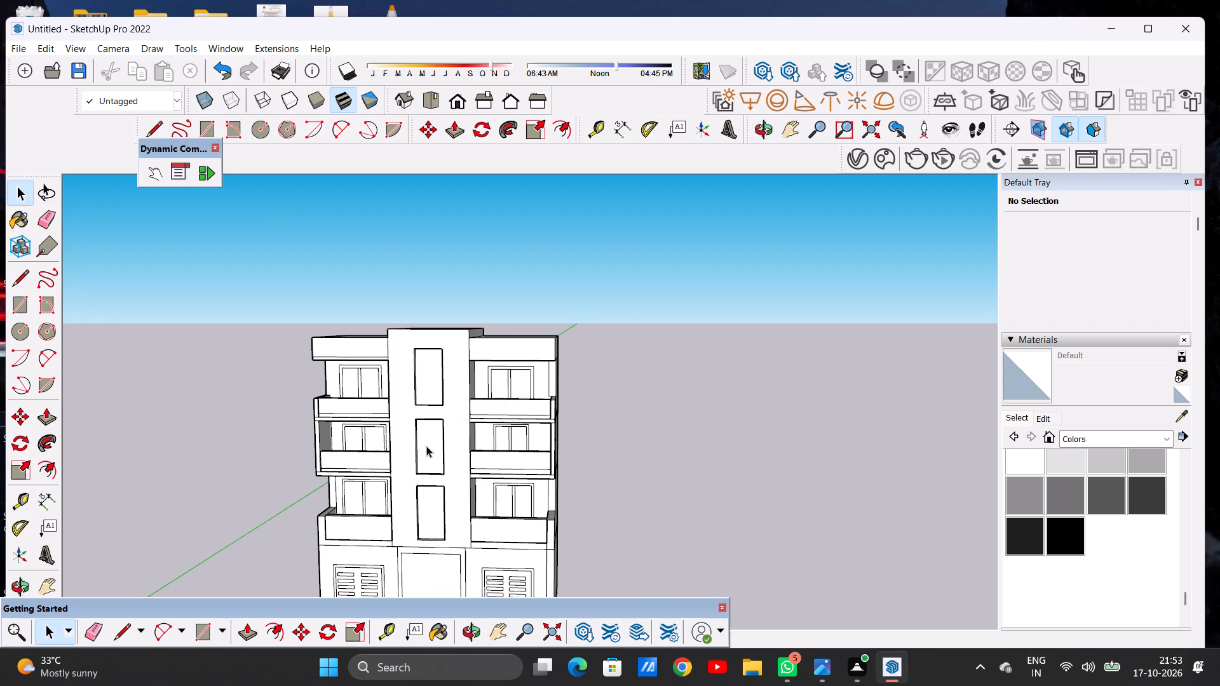
scroll(412, 377, up, 7)
middle_drag(439, 385, 414, 378)
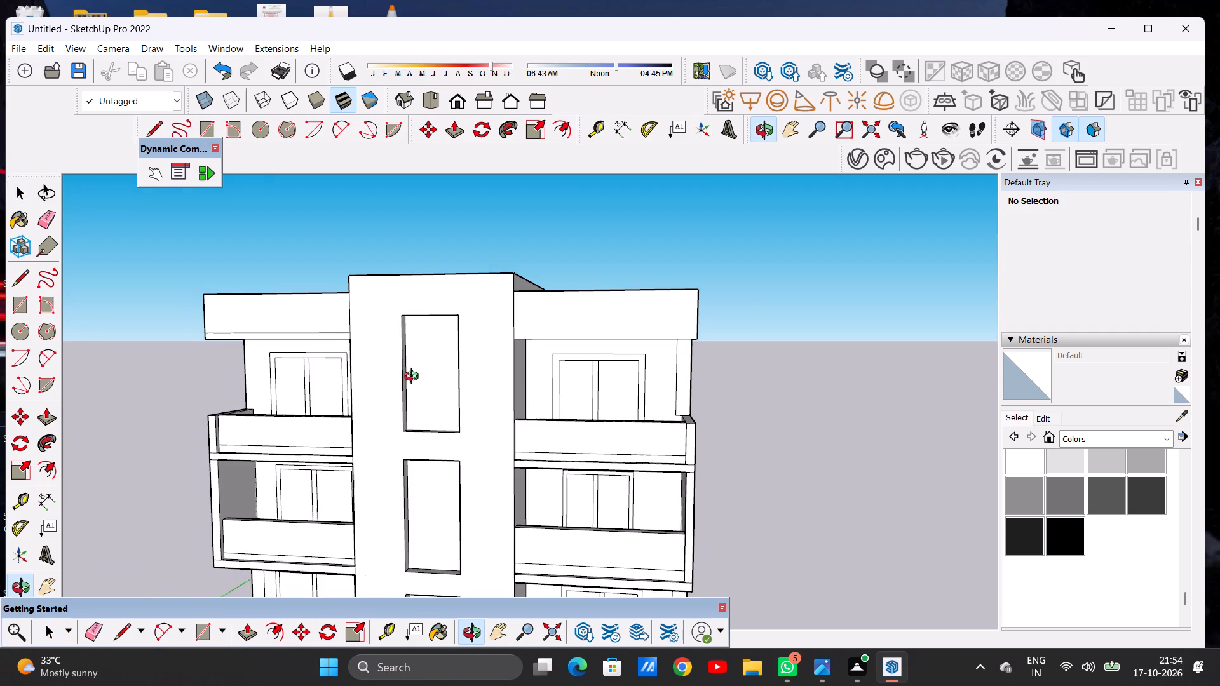
middle_drag(414, 378, 454, 402)
middle_click(453, 405)
scroll(444, 394, up, 3)
text(OF)
click(430, 306)
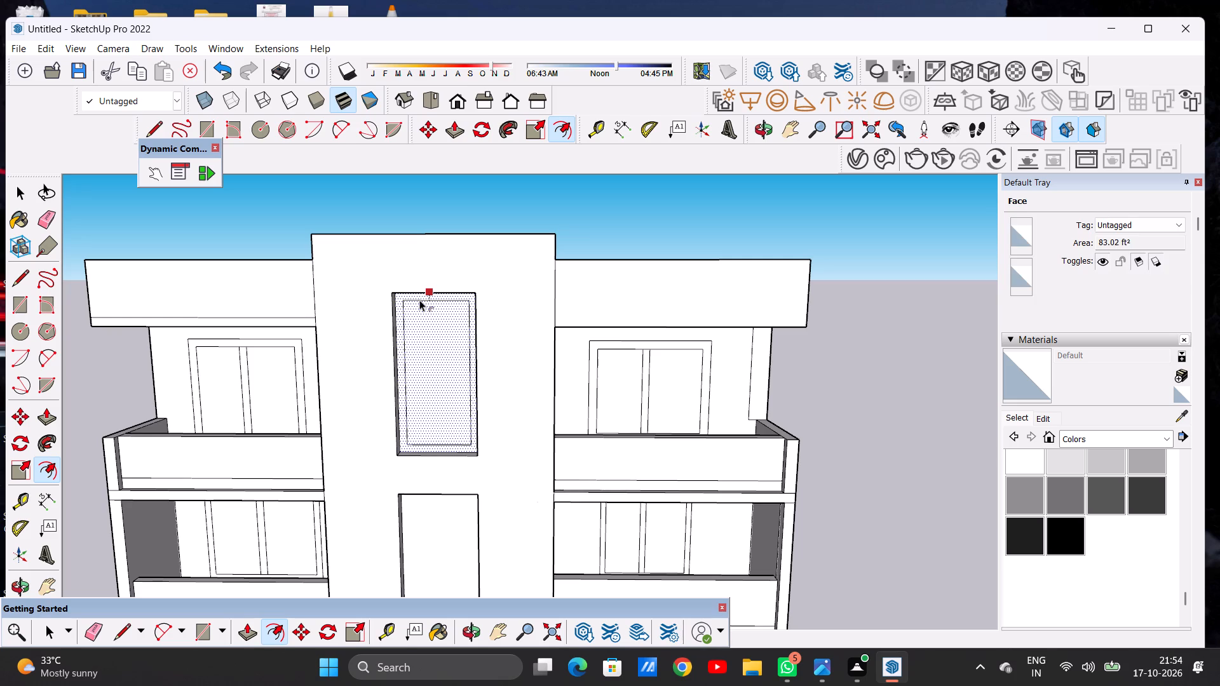
click(419, 300)
scroll(420, 339, down, 9)
scroll(426, 436, up, 2)
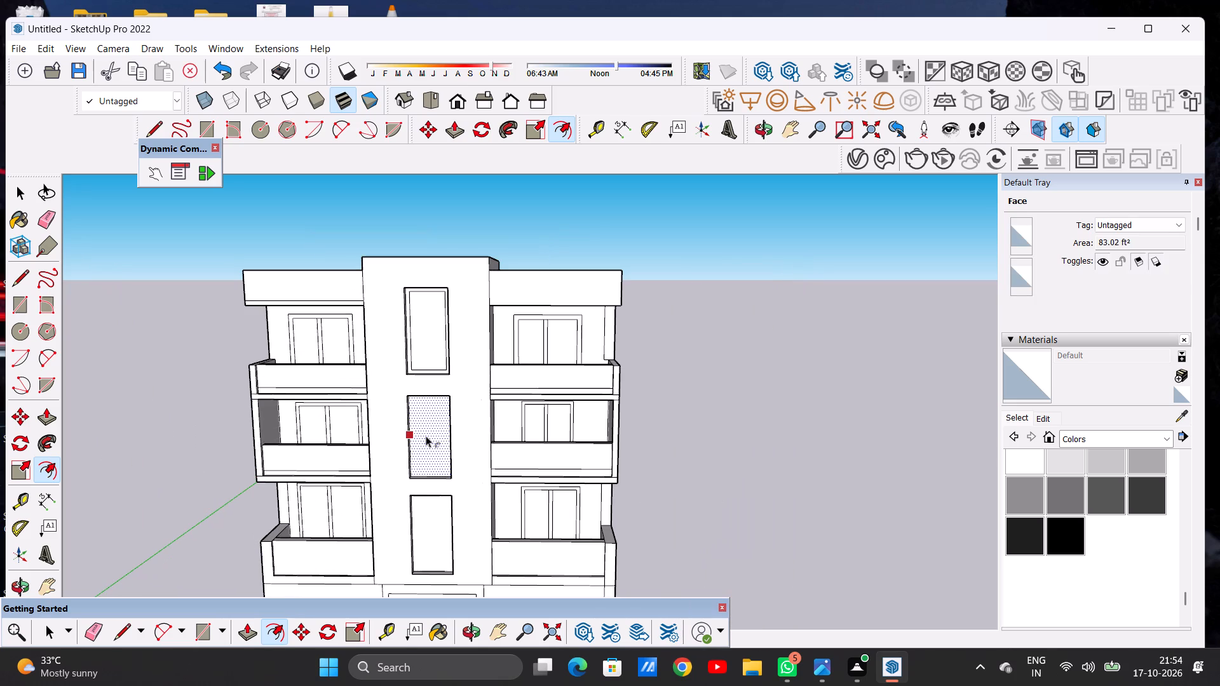
double_click(426, 436)
double_click(428, 539)
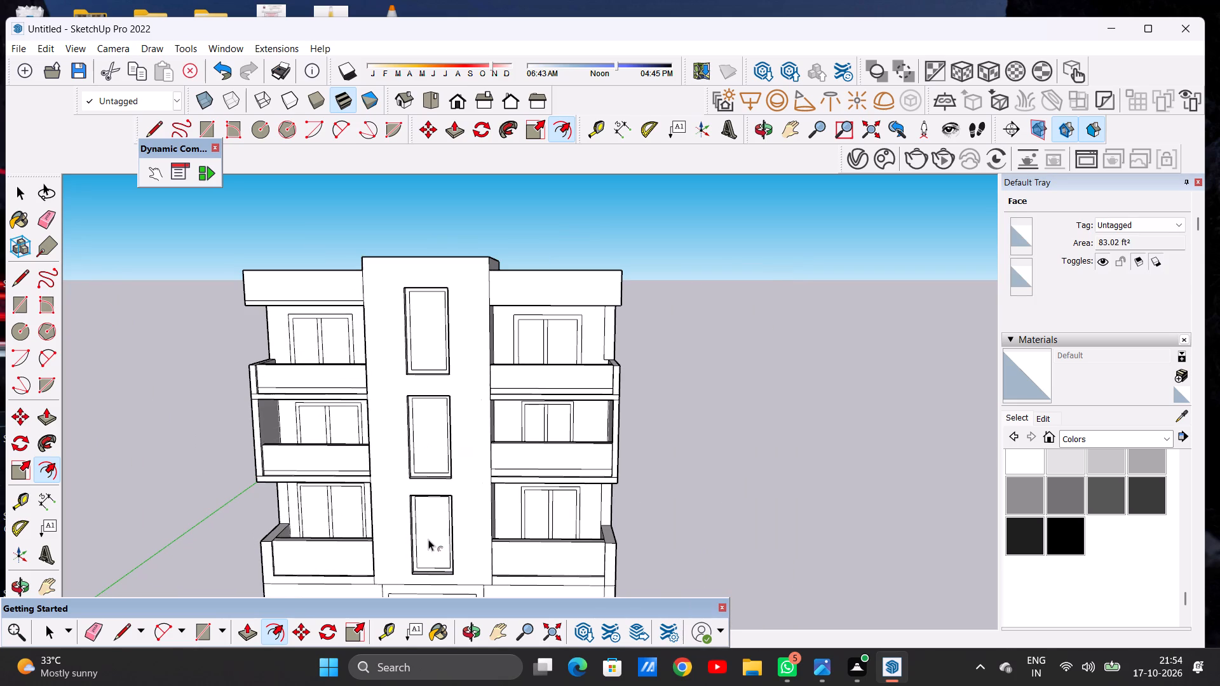
key(space)
Draw two closely spaced horizontal lines across the upper part of the top central window, inside its frame, as a transom bar.
scroll(464, 514, down, 4)
middle_drag(448, 490, 457, 461)
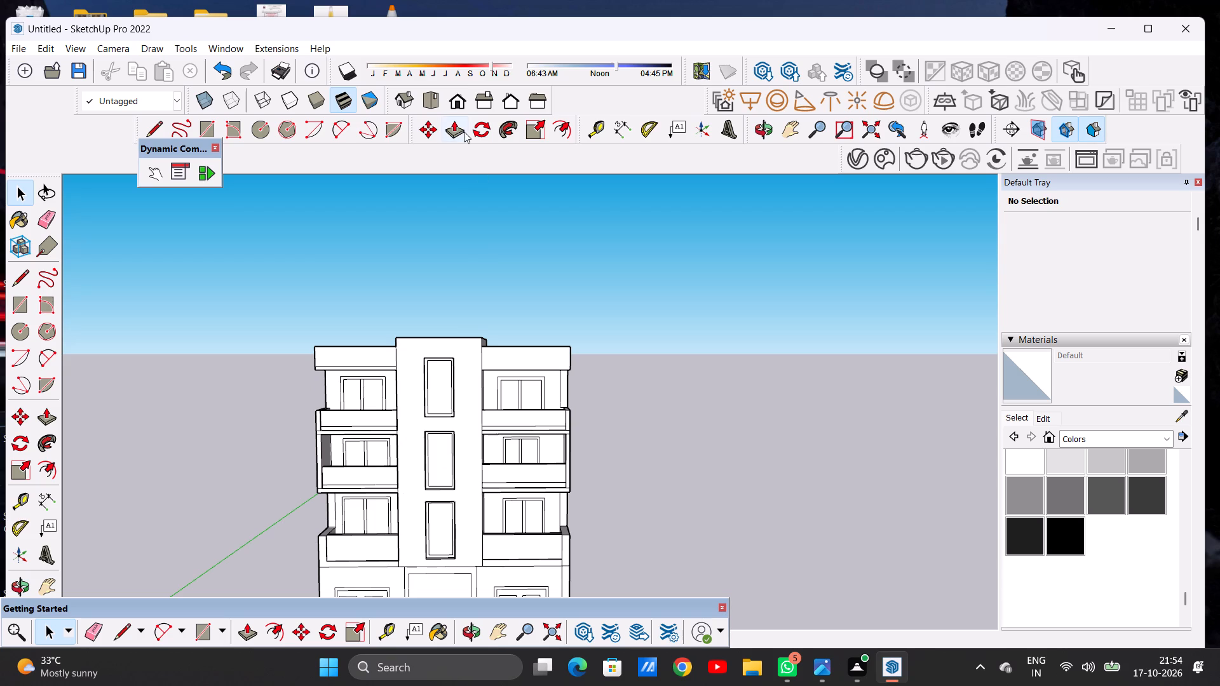
click(455, 98)
scroll(545, 307, up, 7)
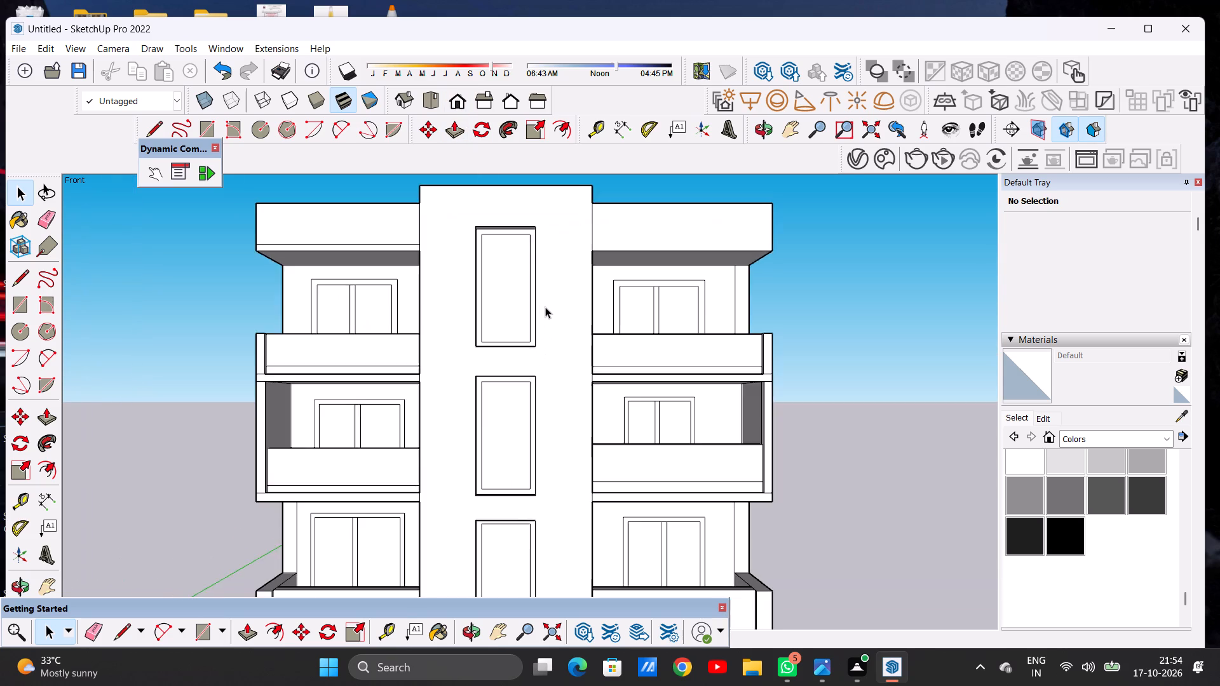
scroll(540, 285, up, 4)
scroll(531, 308, down, 6)
scroll(517, 257, up, 8)
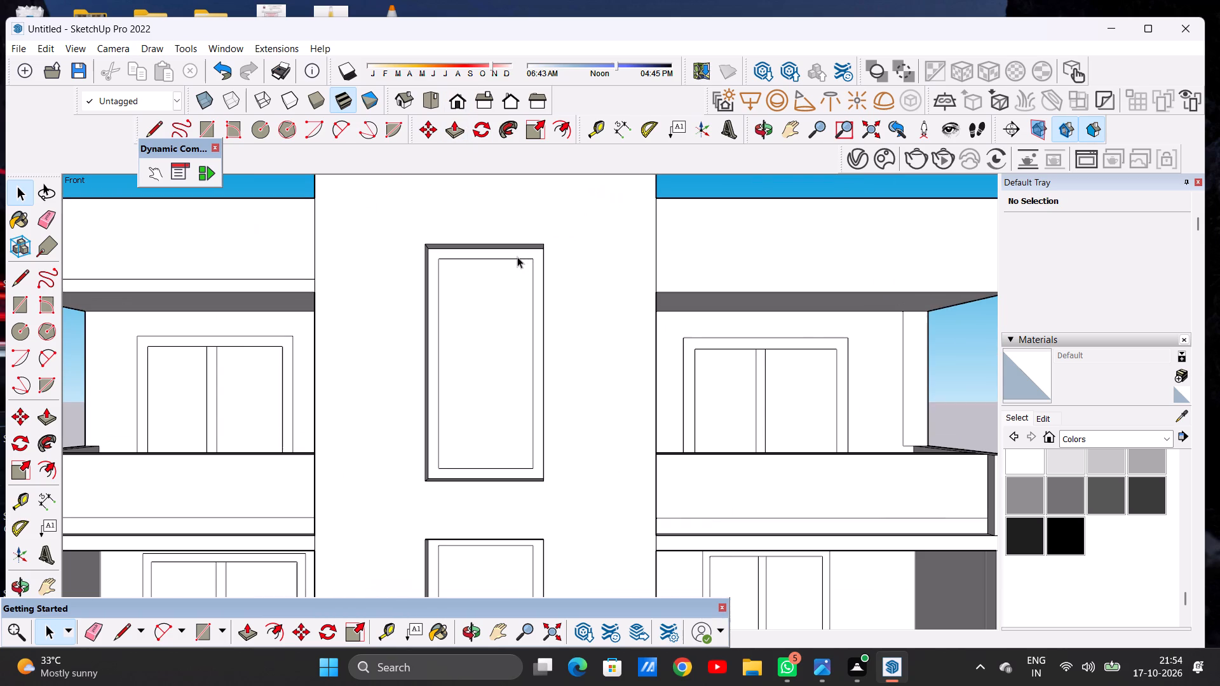
key(l)
scroll(487, 327, up, 3)
click(423, 294)
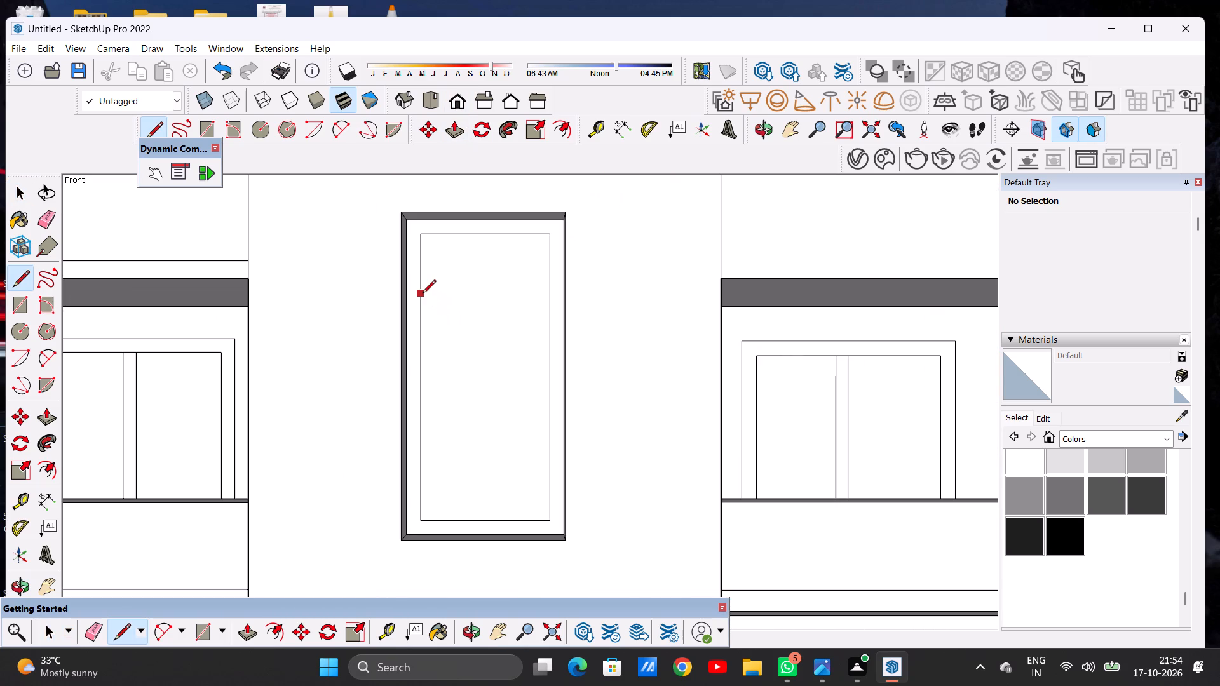
click(549, 296)
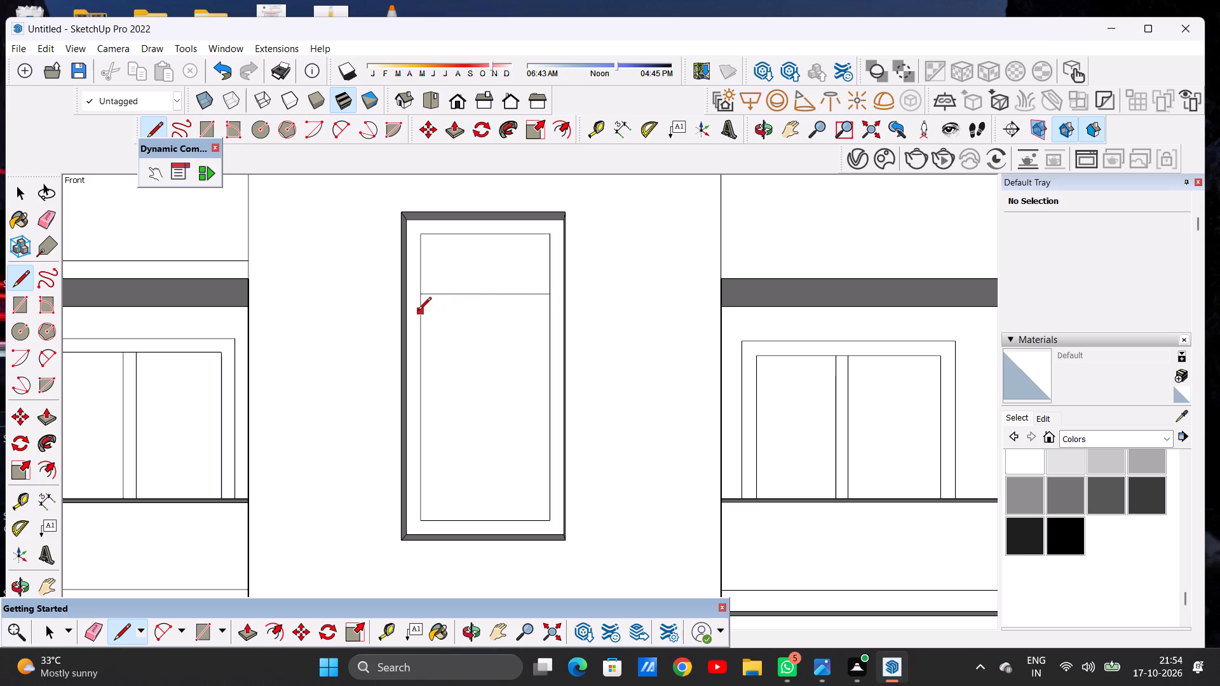
click(418, 311)
click(545, 306)
scroll(463, 295, down, 11)
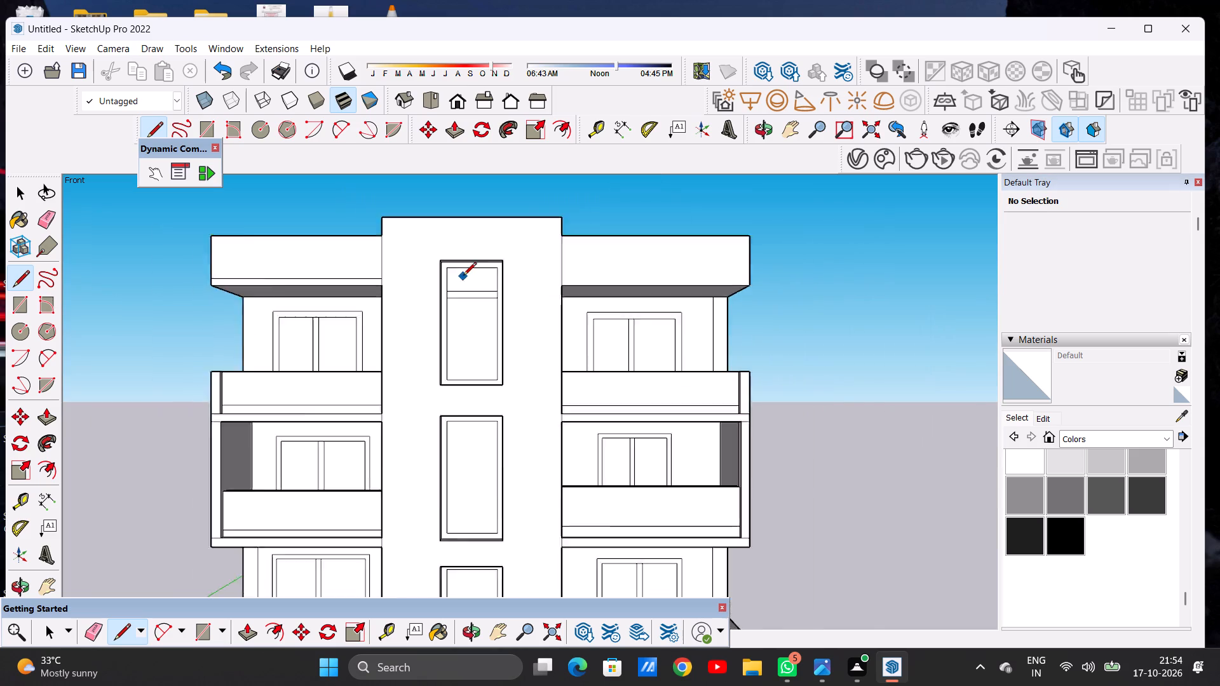
Draw two closely spaced horizontal lines across the upper part of the middle central window, inside its frame, as a transom bar.
scroll(463, 276, down, 2)
scroll(481, 407, up, 8)
scroll(481, 407, down, 1)
scroll(481, 407, up, 4)
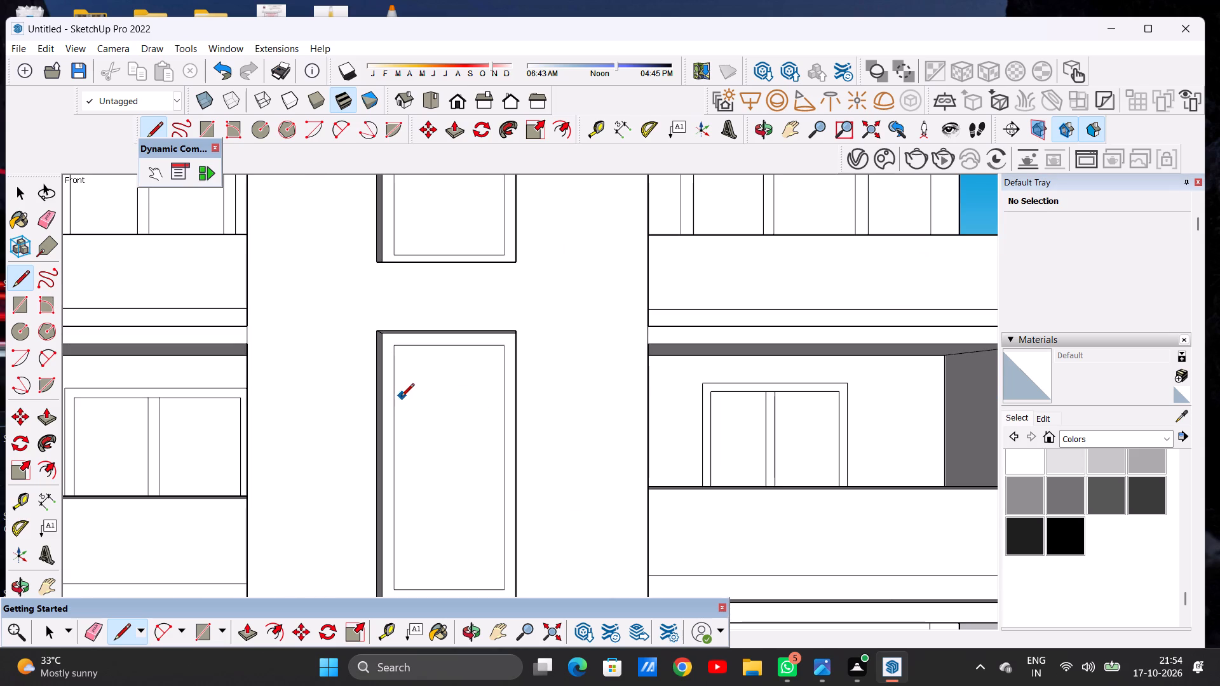
click(393, 401)
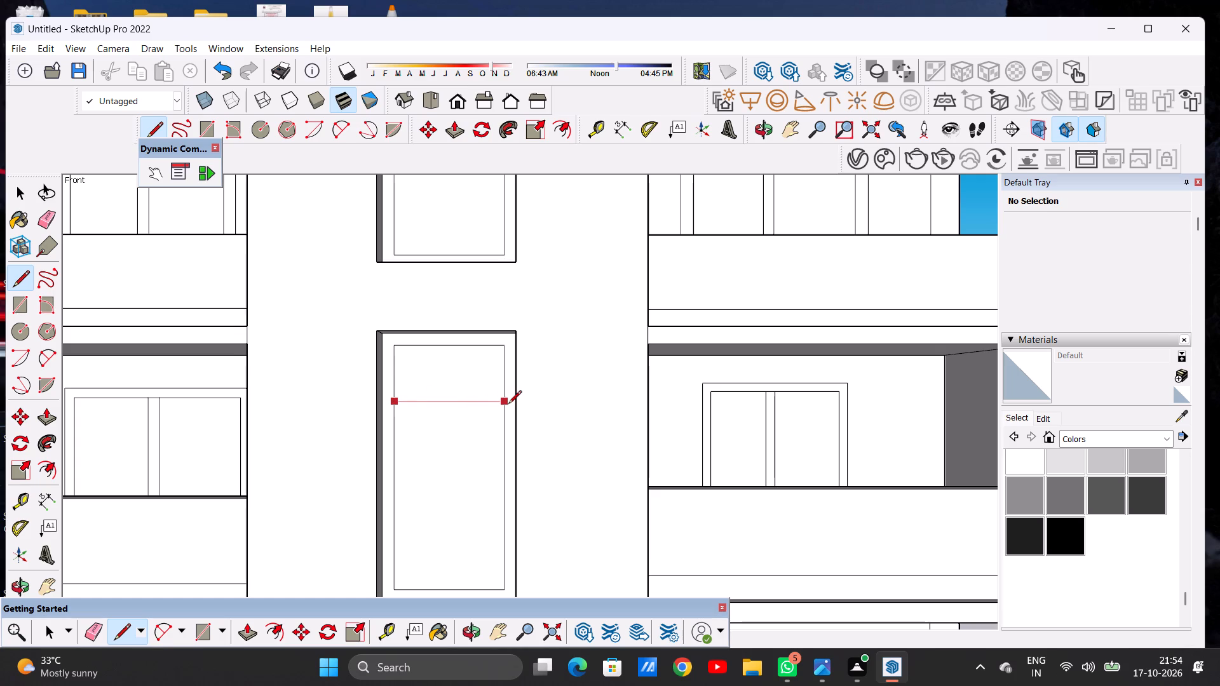
click(505, 405)
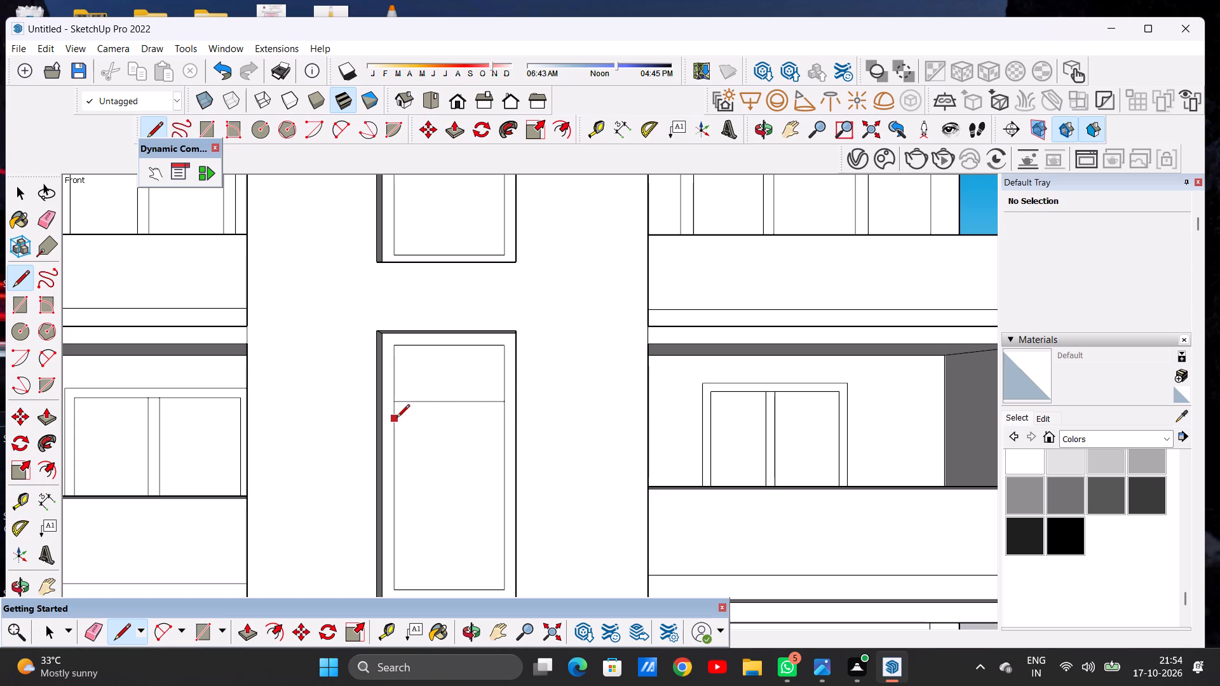
click(396, 419)
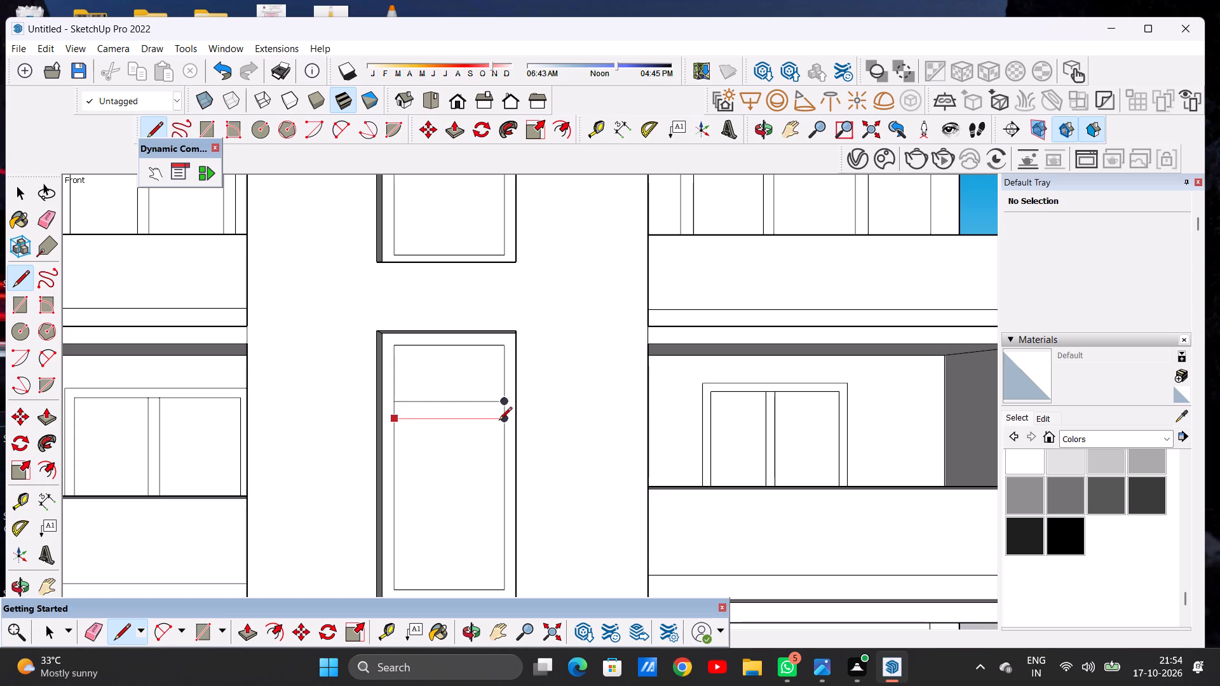
click(499, 421)
Draw two closely spaced horizontal lines across the upper part of the lowest central window, inside its frame, as a transom bar.
scroll(392, 372, down, 12)
scroll(449, 503, up, 15)
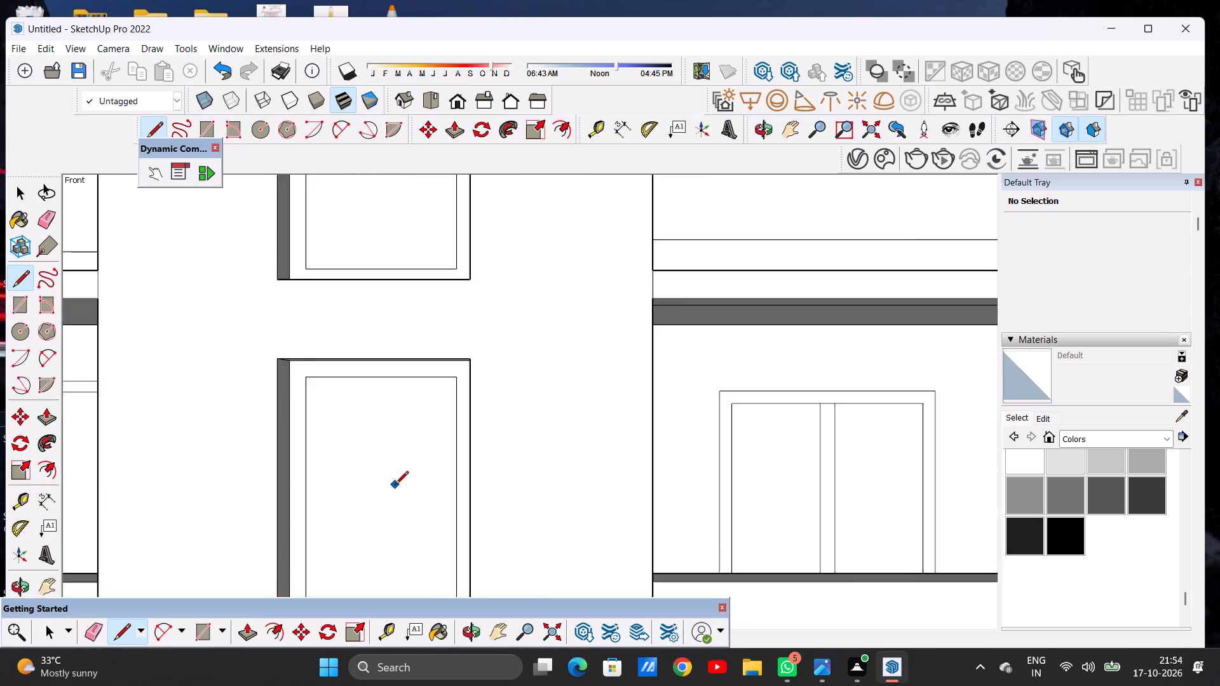
click(295, 457)
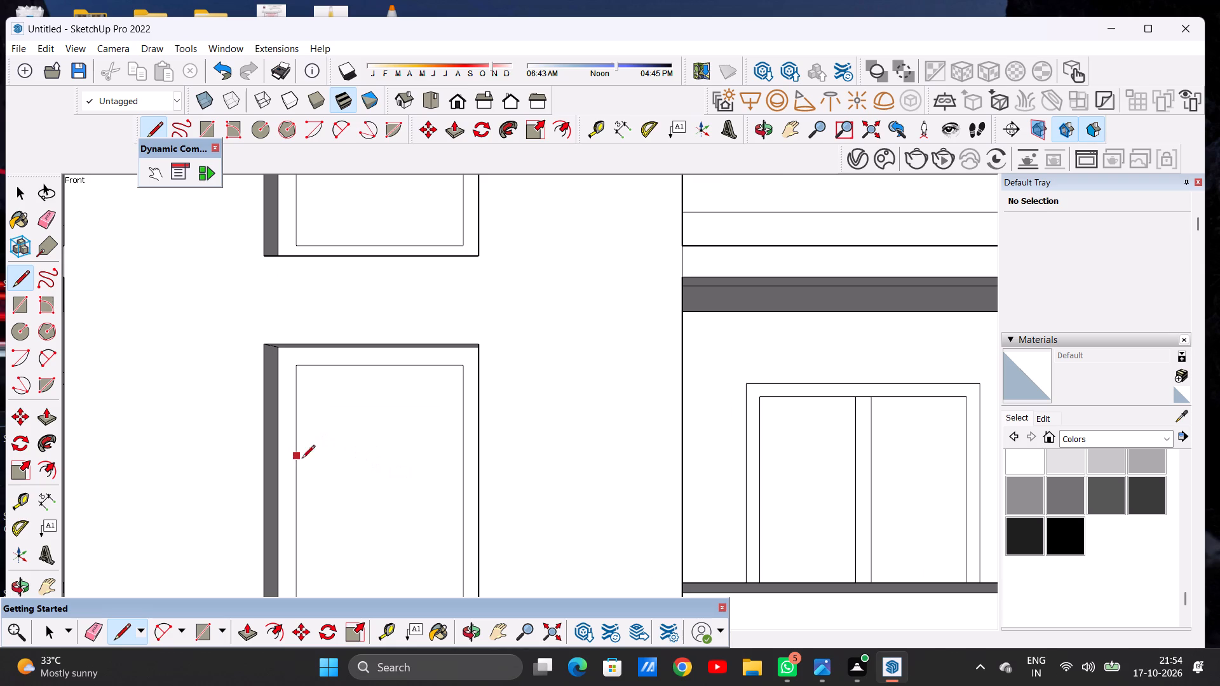
click(463, 461)
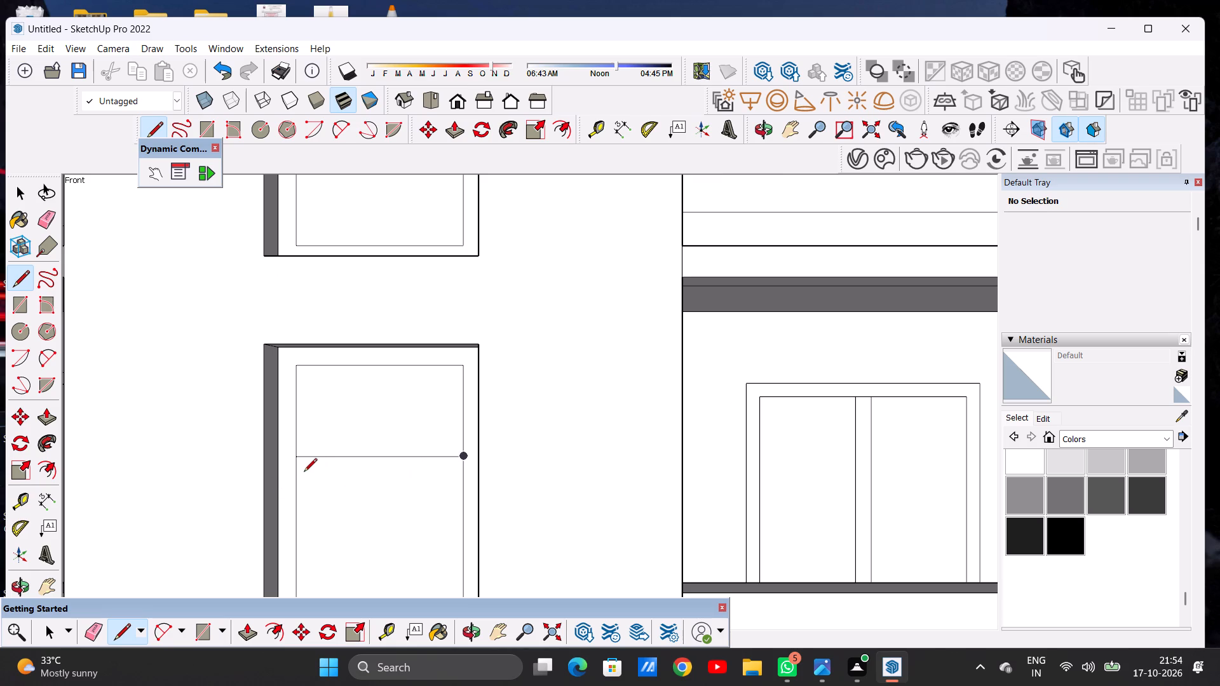
click(295, 480)
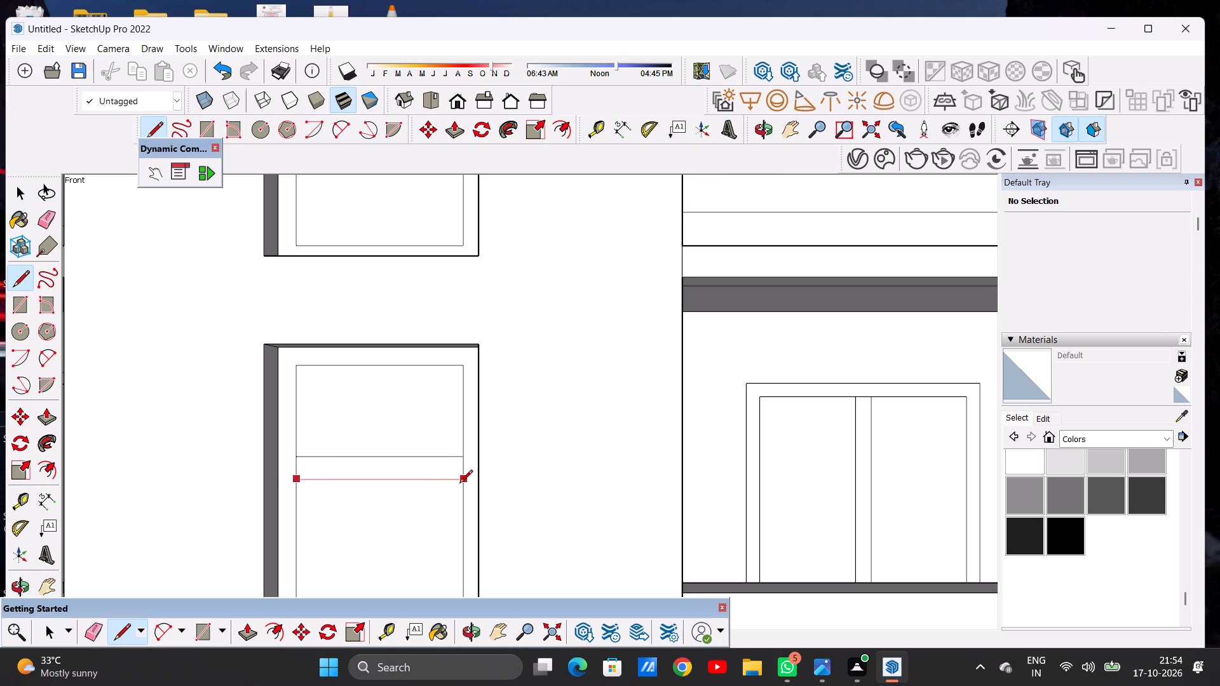
click(459, 484)
key(space)
Examine the whole facade from several angles, including the central windows and the ground-floor entrance.
scroll(363, 487, down, 16)
scroll(346, 494, up, 1)
scroll(346, 494, down, 9)
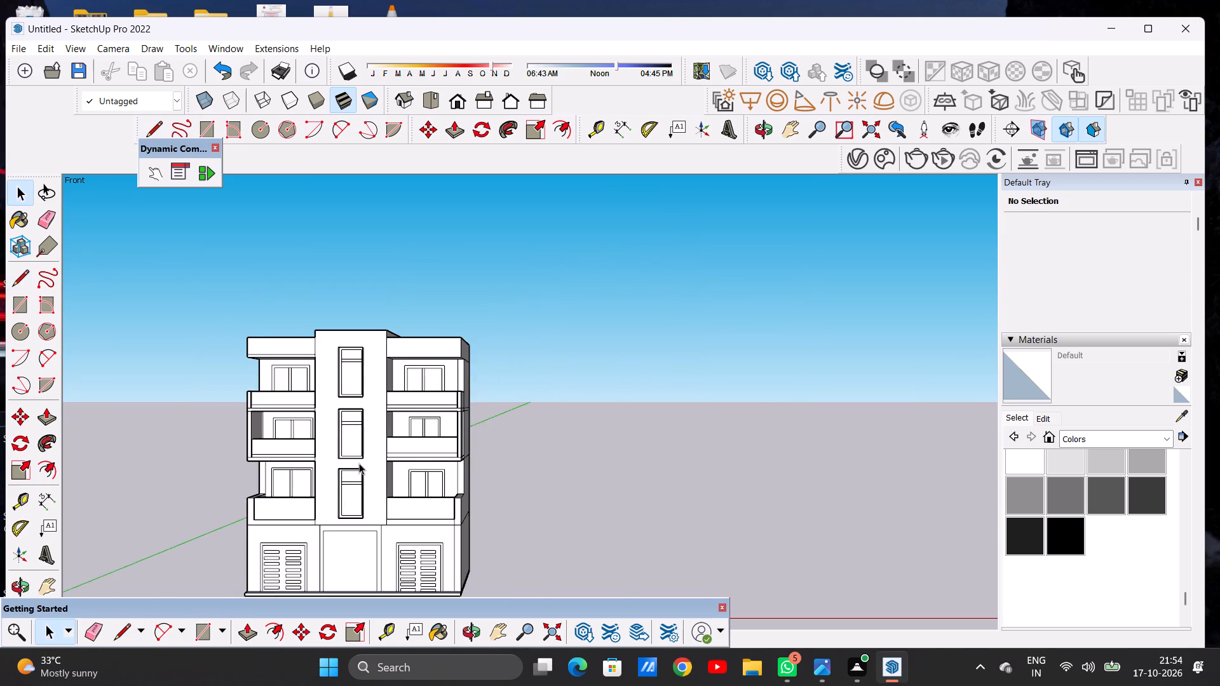
scroll(356, 420, up, 6)
middle_drag(287, 433, 322, 454)
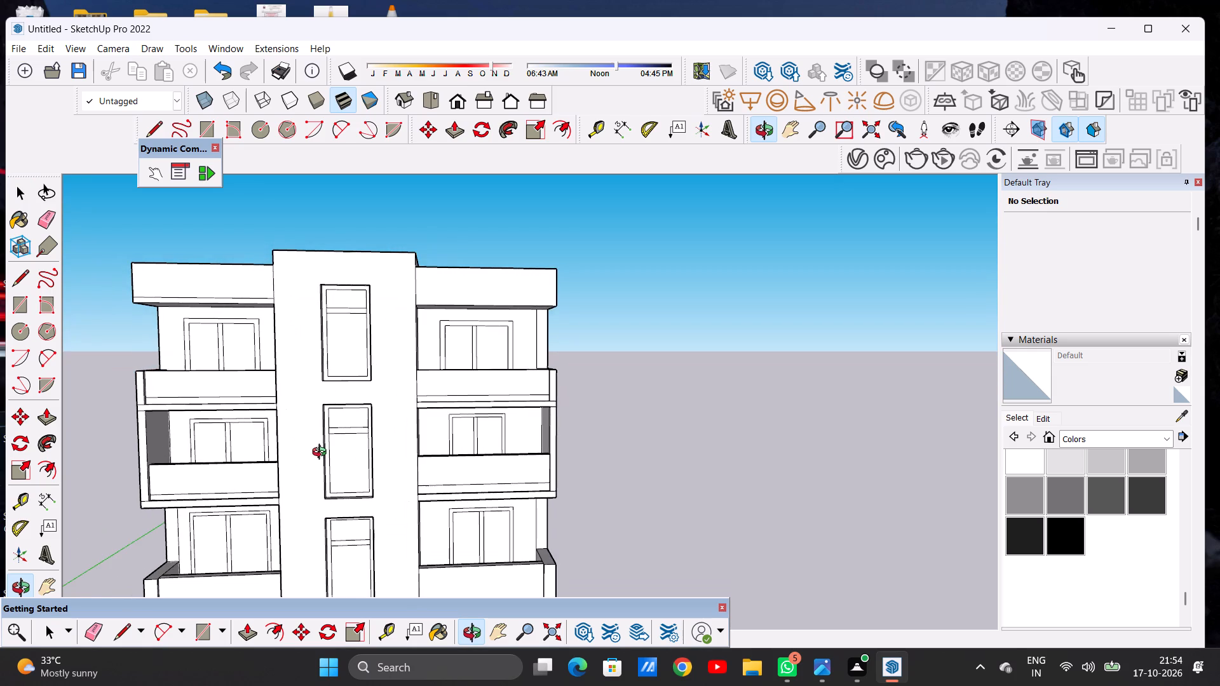
middle_drag(322, 454, 229, 468)
middle_drag(238, 472, 345, 459)
scroll(334, 457, down, 9)
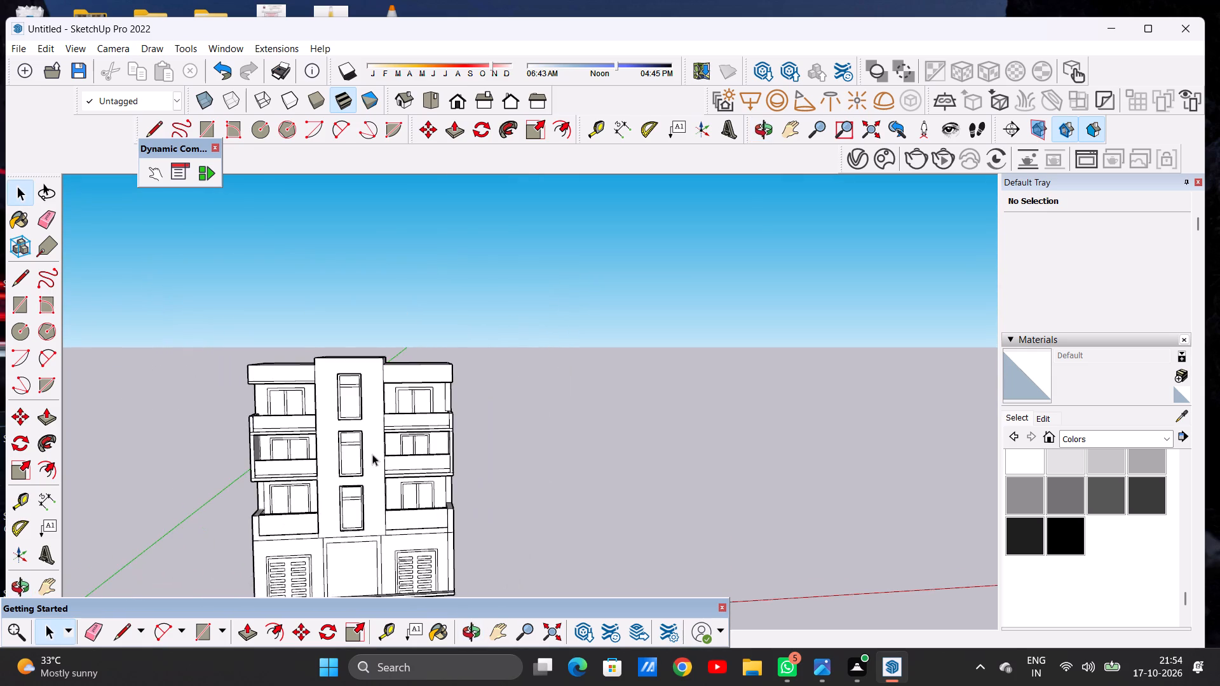
middle_drag(337, 439, 325, 447)
scroll(397, 450, down, 6)
scroll(390, 520, up, 13)
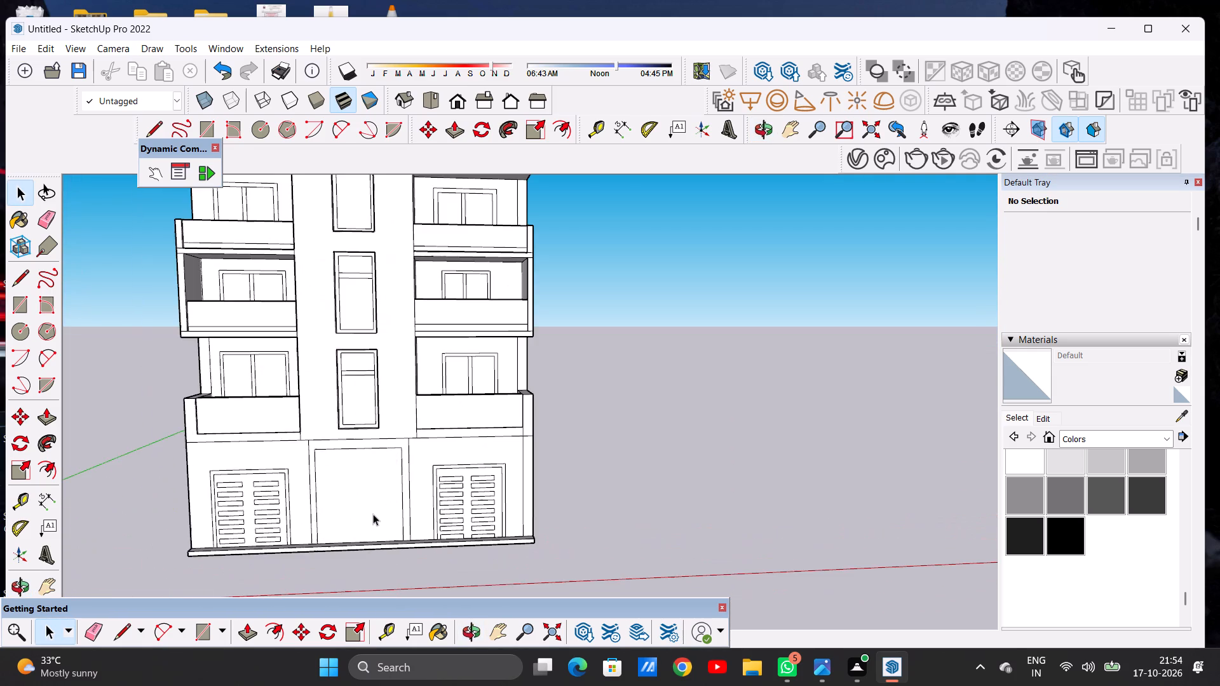
middle_drag(367, 510, 358, 489)
scroll(358, 489, up, 7)
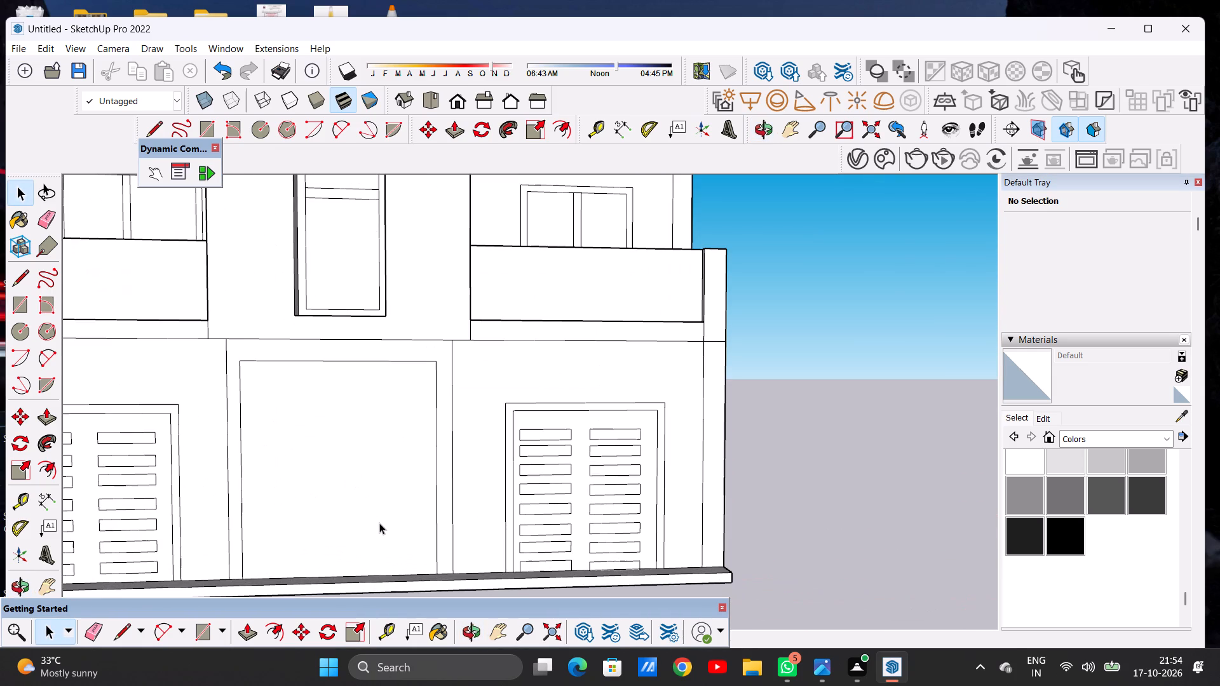
scroll(432, 521, down, 2)
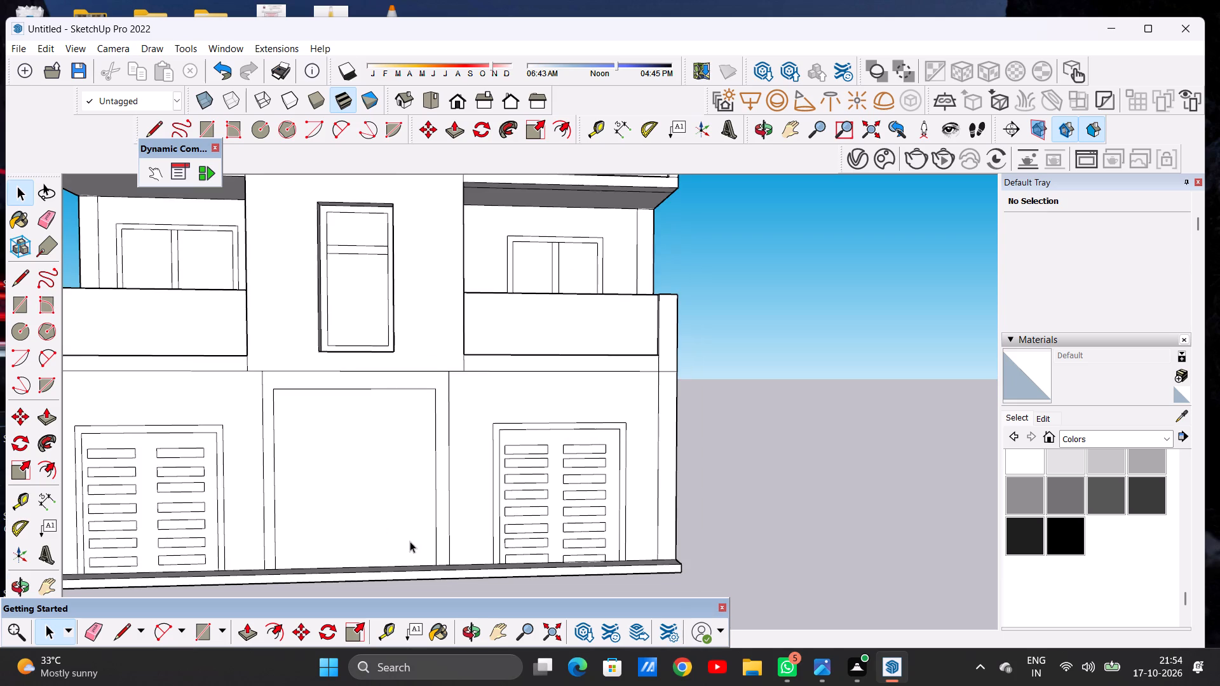
middle_drag(402, 535, 378, 528)
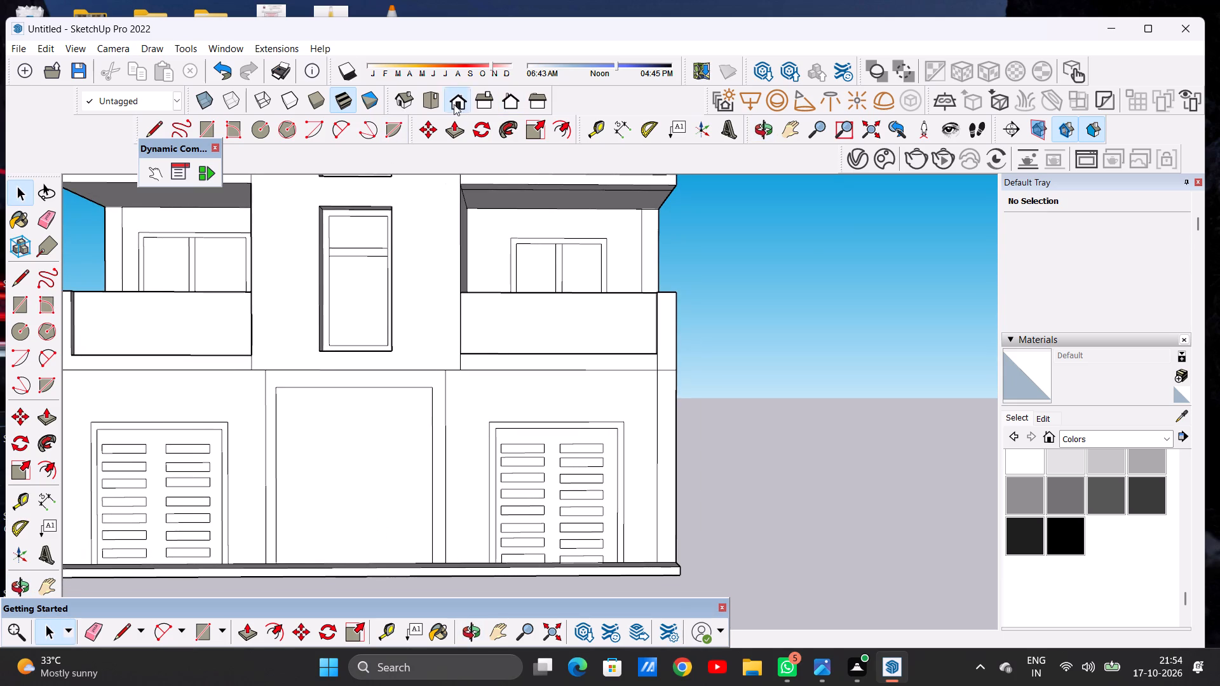
Divide the central ground-floor entrance with a horizontal line near its top and two closely spaced vertical lines from it to the plinth.
click(454, 104)
scroll(438, 404, down, 4)
scroll(550, 523, up, 6)
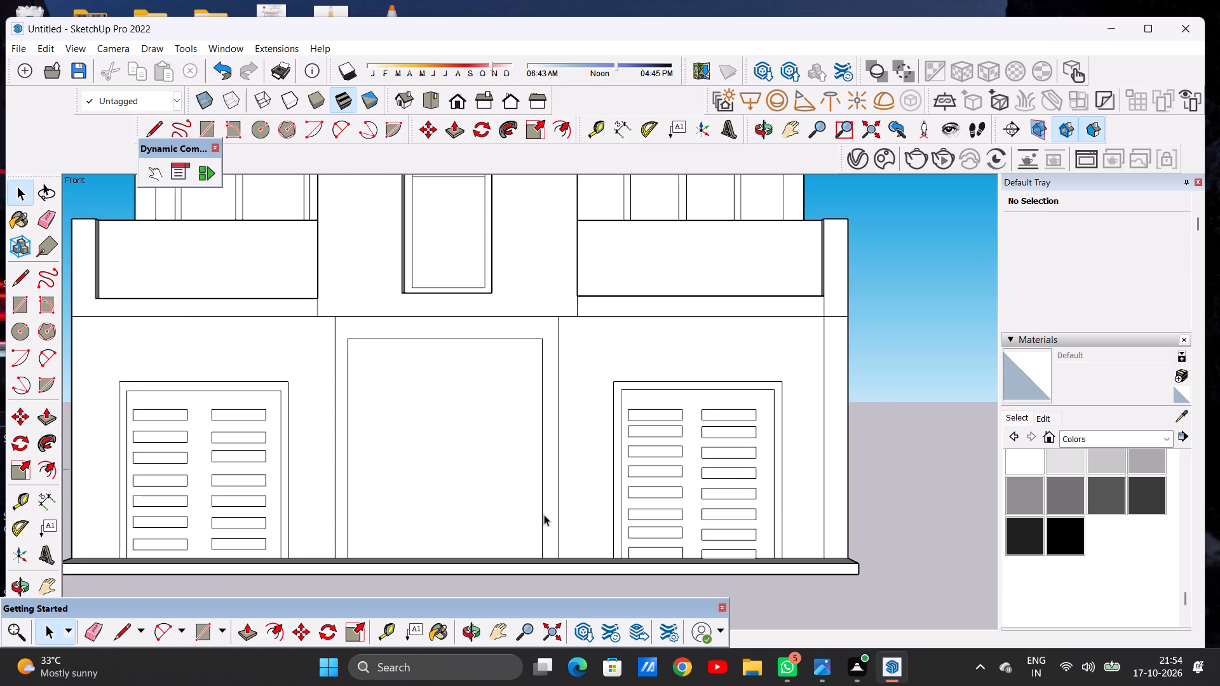
scroll(544, 514, up, 1)
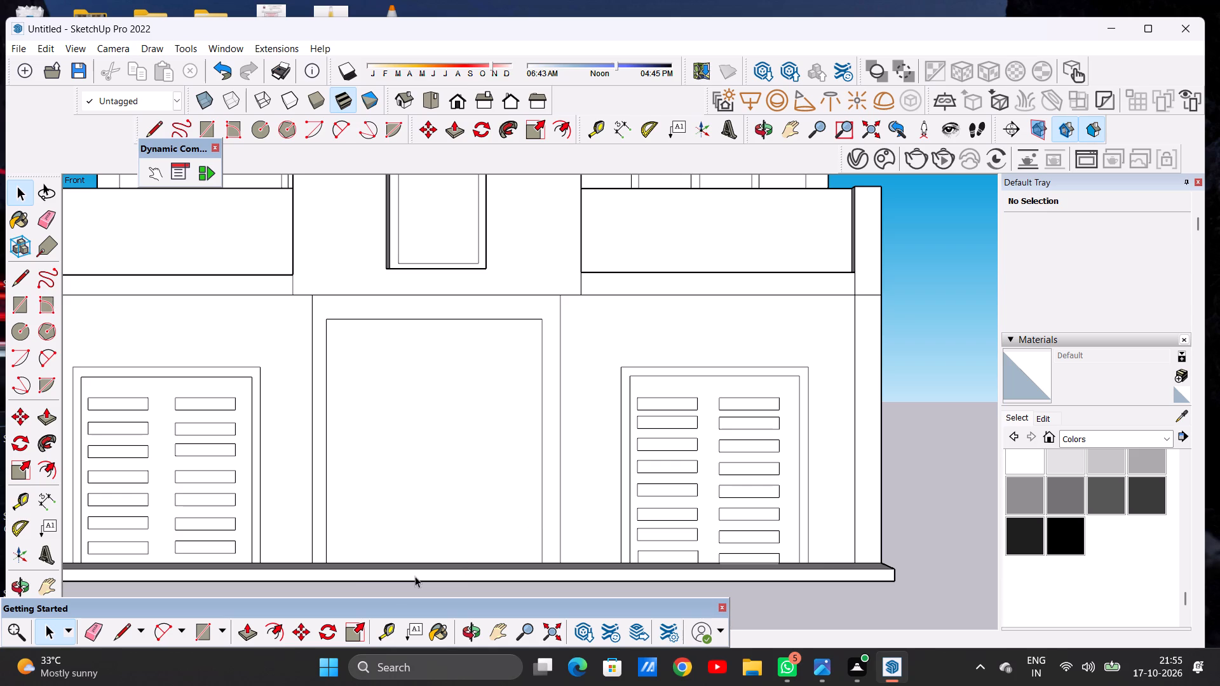
key(l)
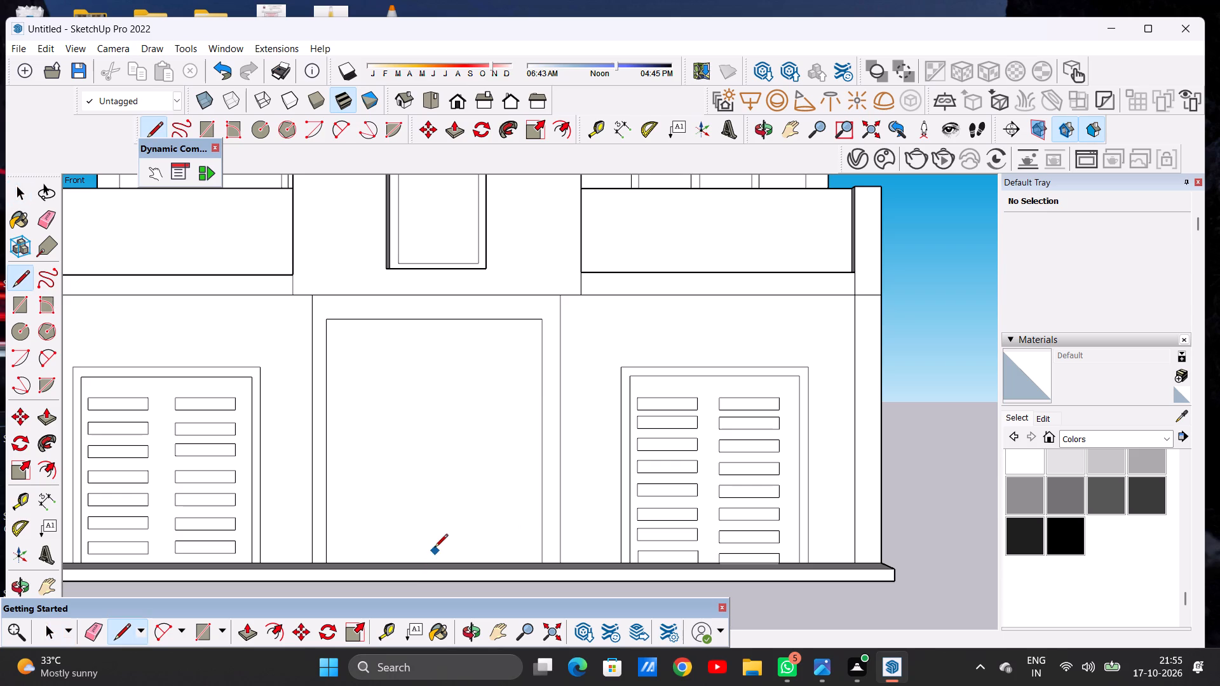
click(328, 354)
click(541, 354)
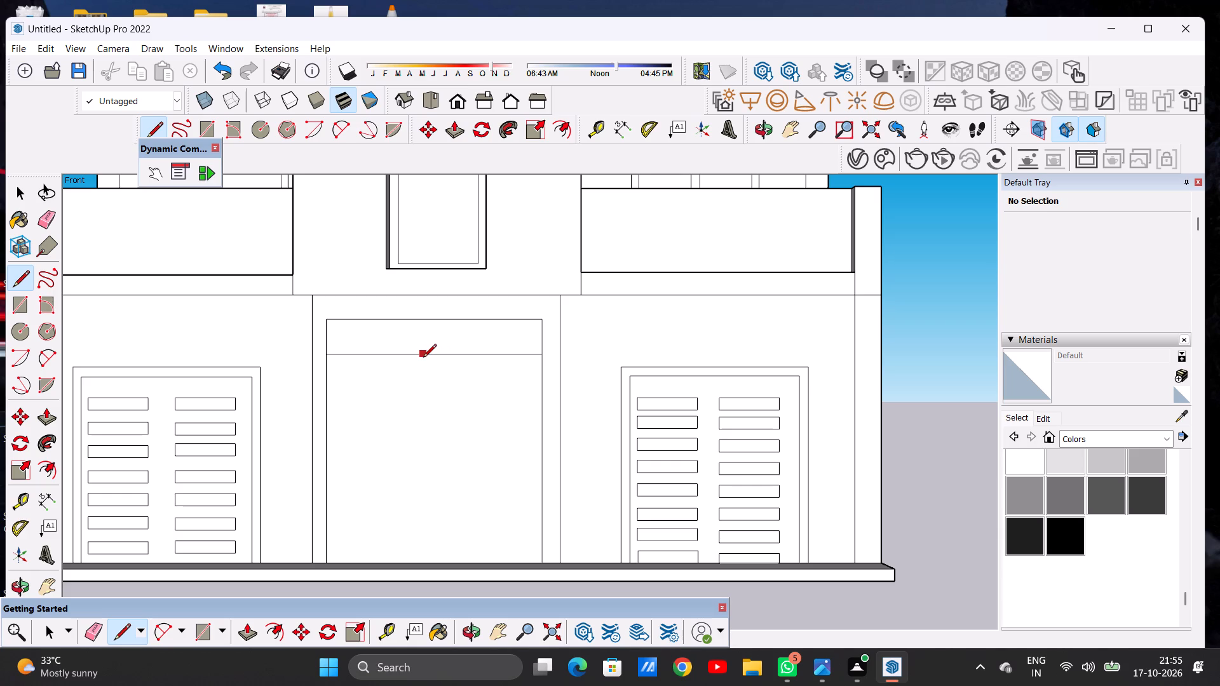
click(423, 358)
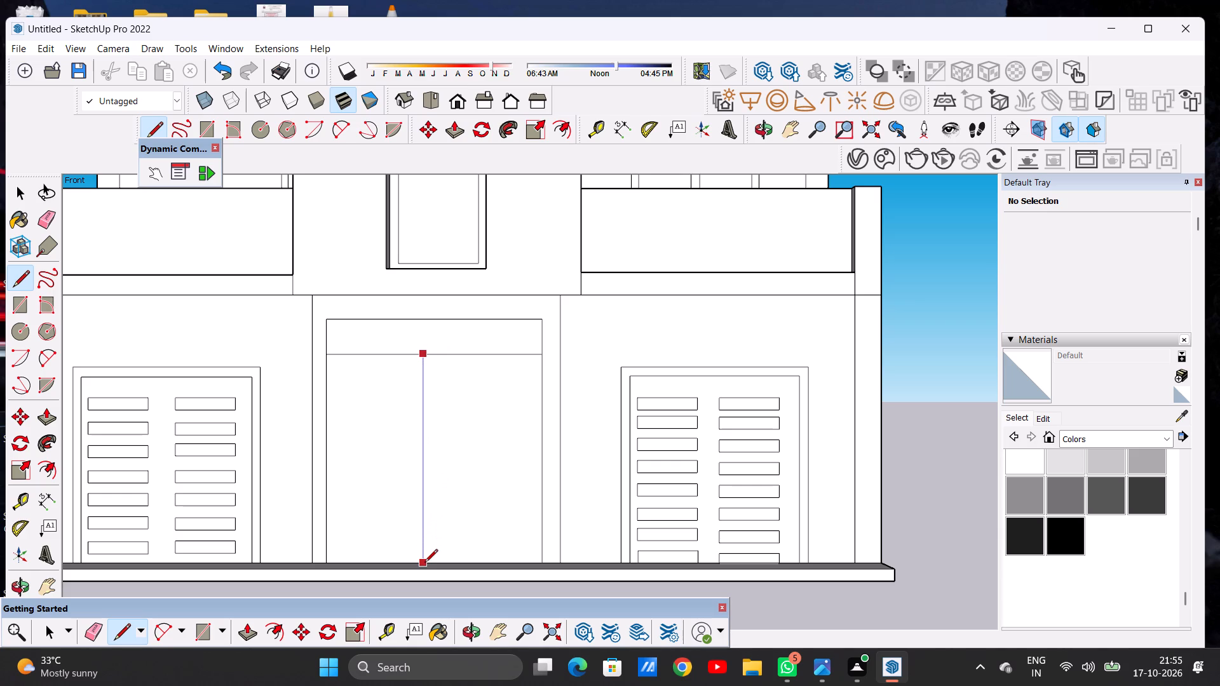
click(424, 563)
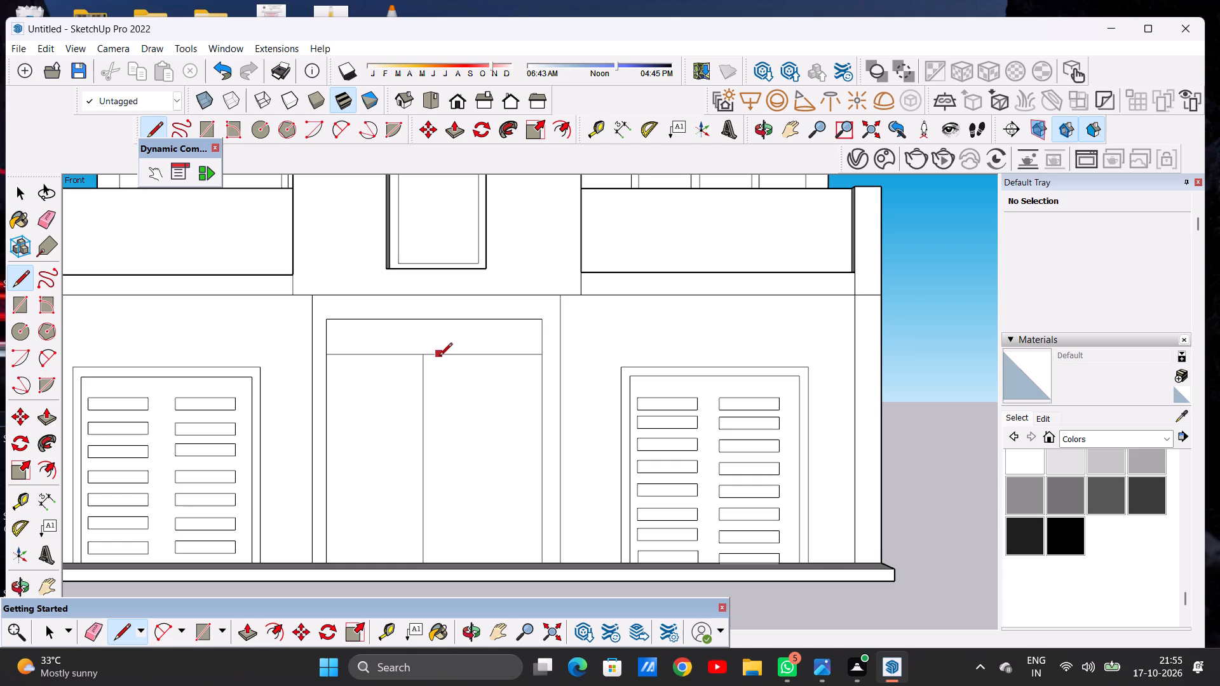
click(433, 355)
click(432, 562)
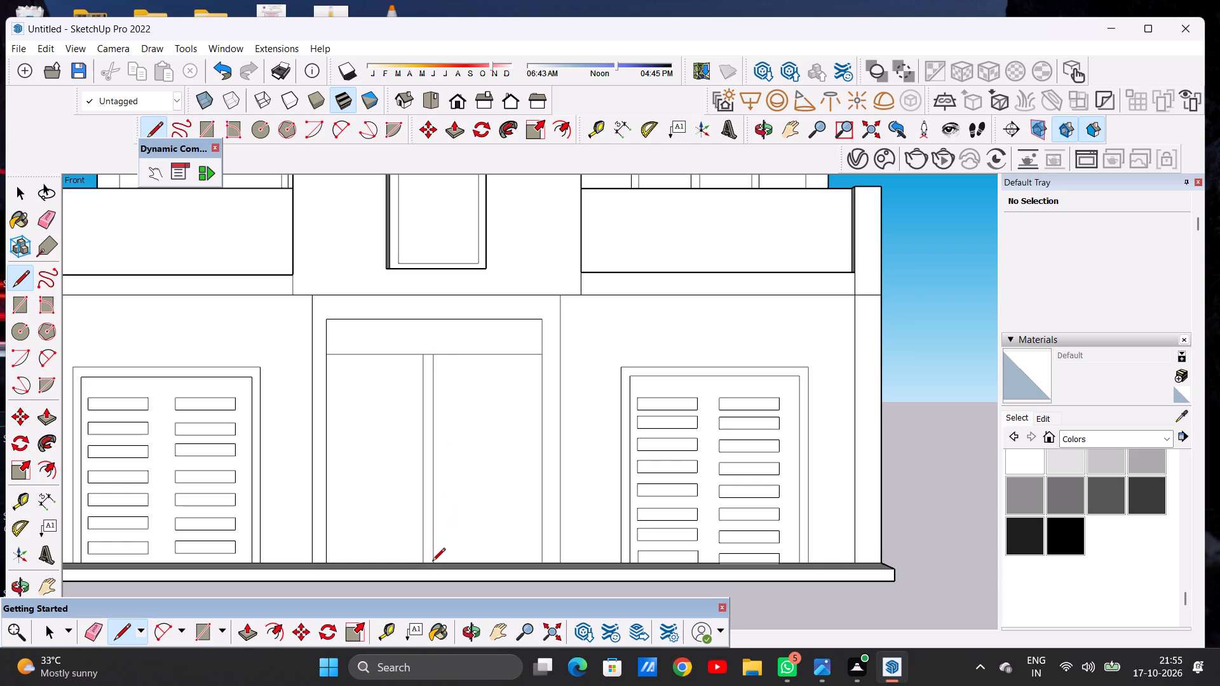
key(space)
Paint both leaves of the central entrance door with Wallpaper Thin Brown Stripes from the Carpet, Fabrics, Leathers, Textiles and Wallpaper collection.
scroll(330, 535, down, 6)
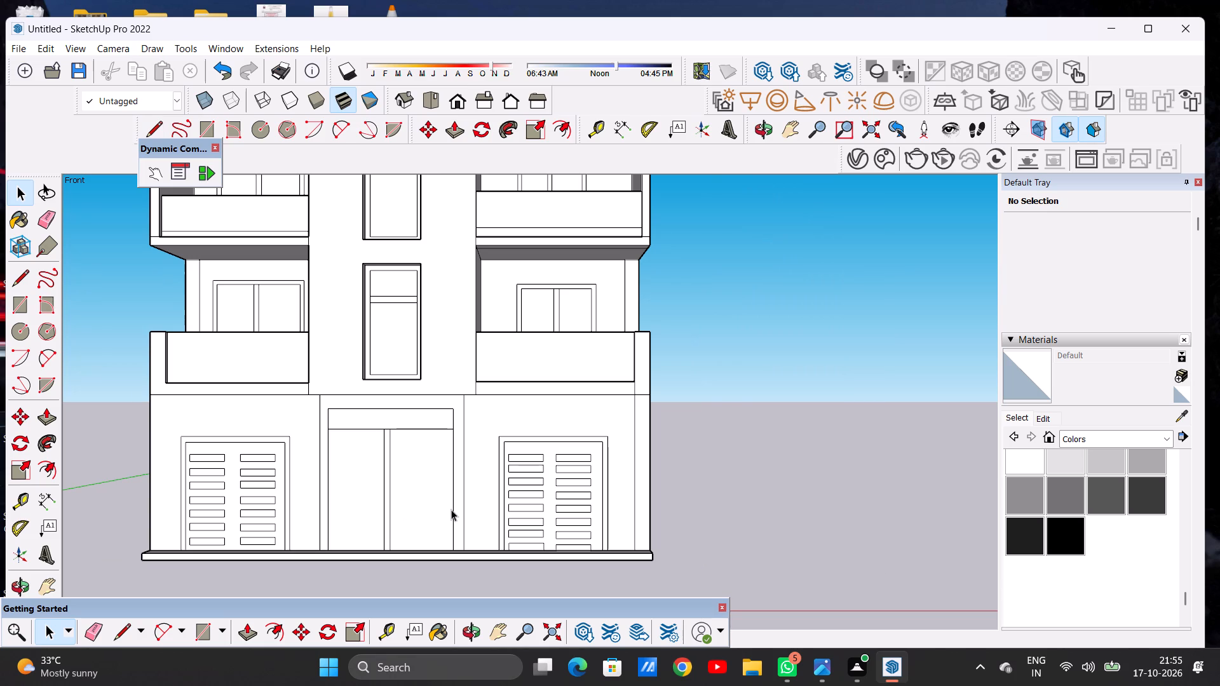
scroll(451, 509, down, 3)
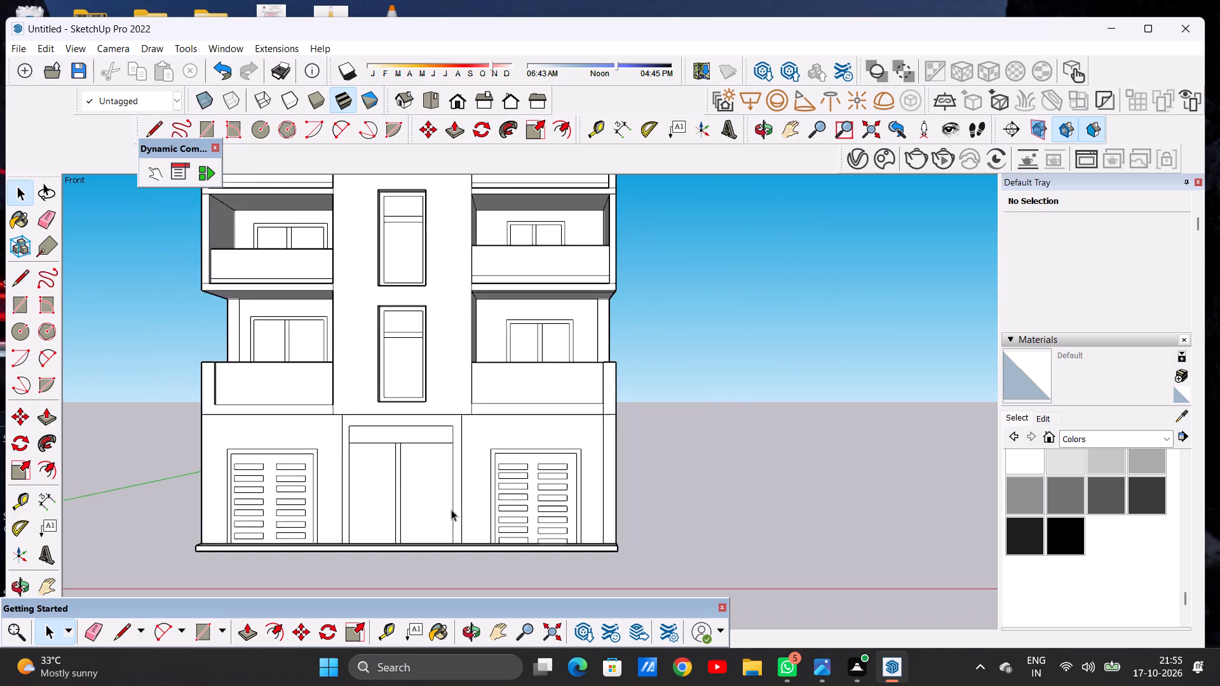
scroll(451, 509, down, 9)
scroll(451, 509, up, 5)
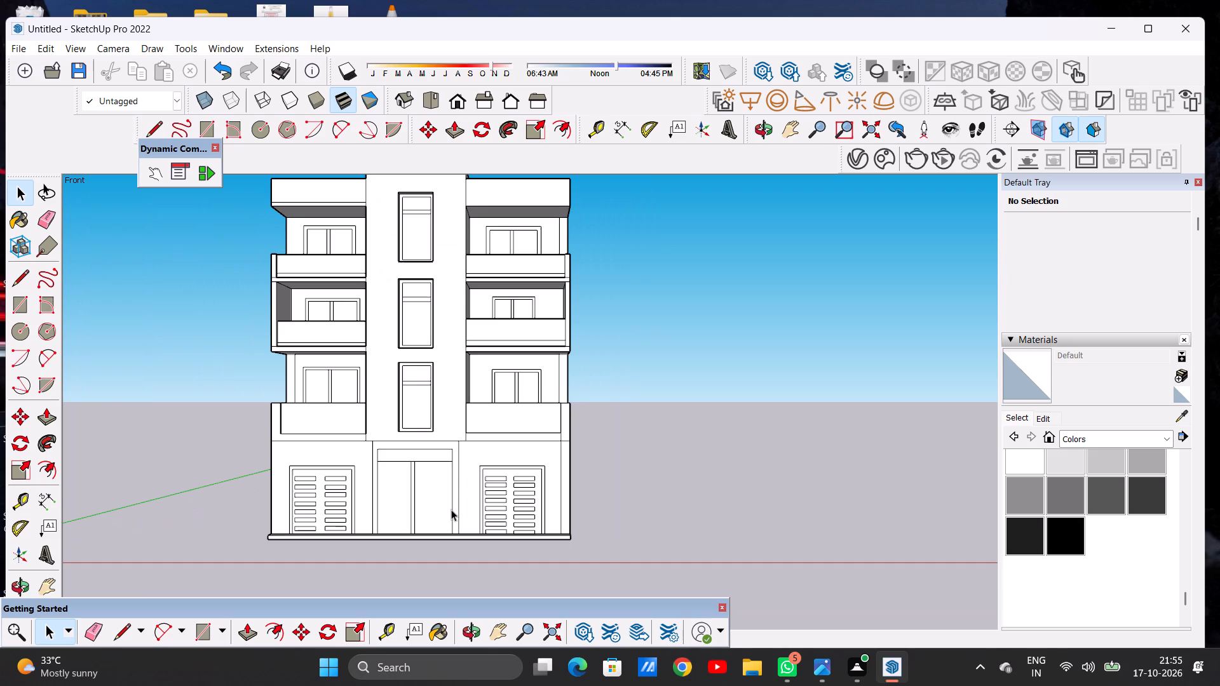
scroll(429, 515, up, 3)
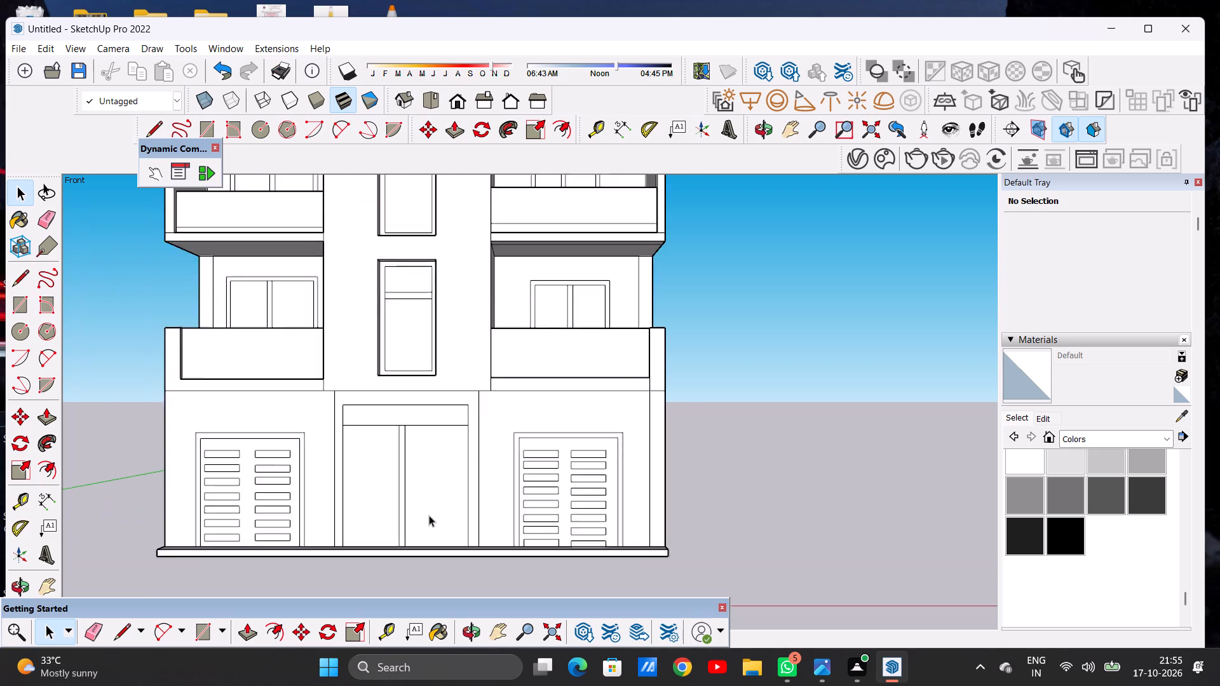
scroll(429, 515, up, 3)
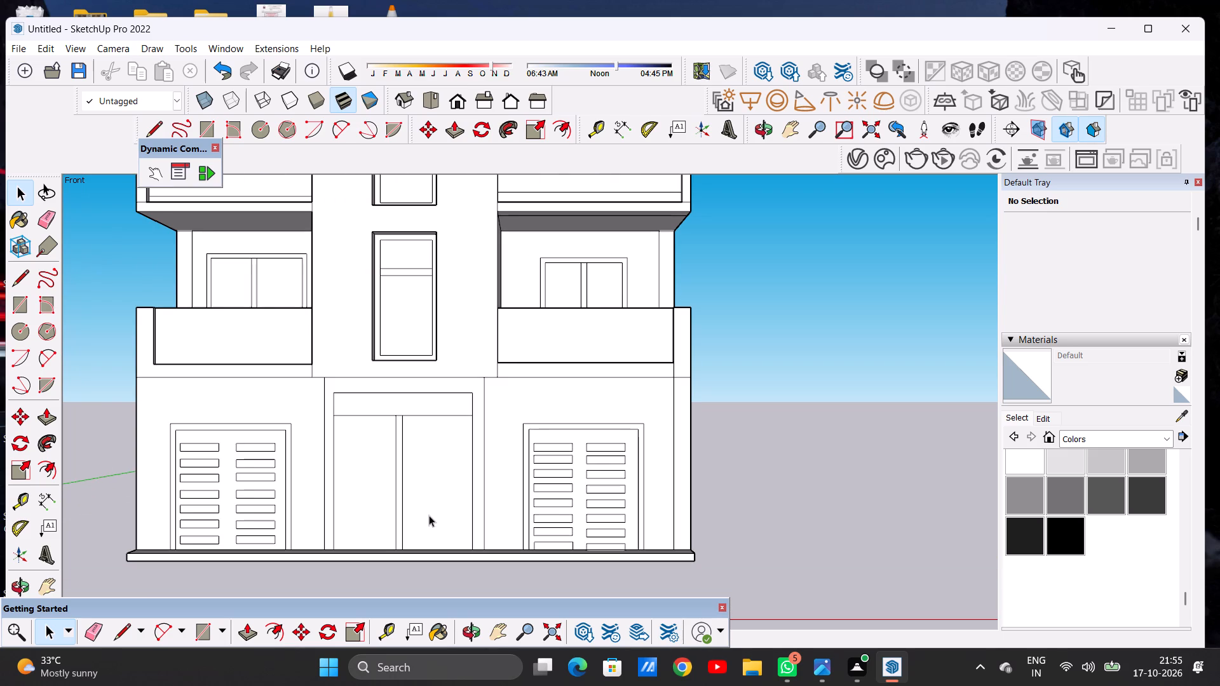
click(1069, 438)
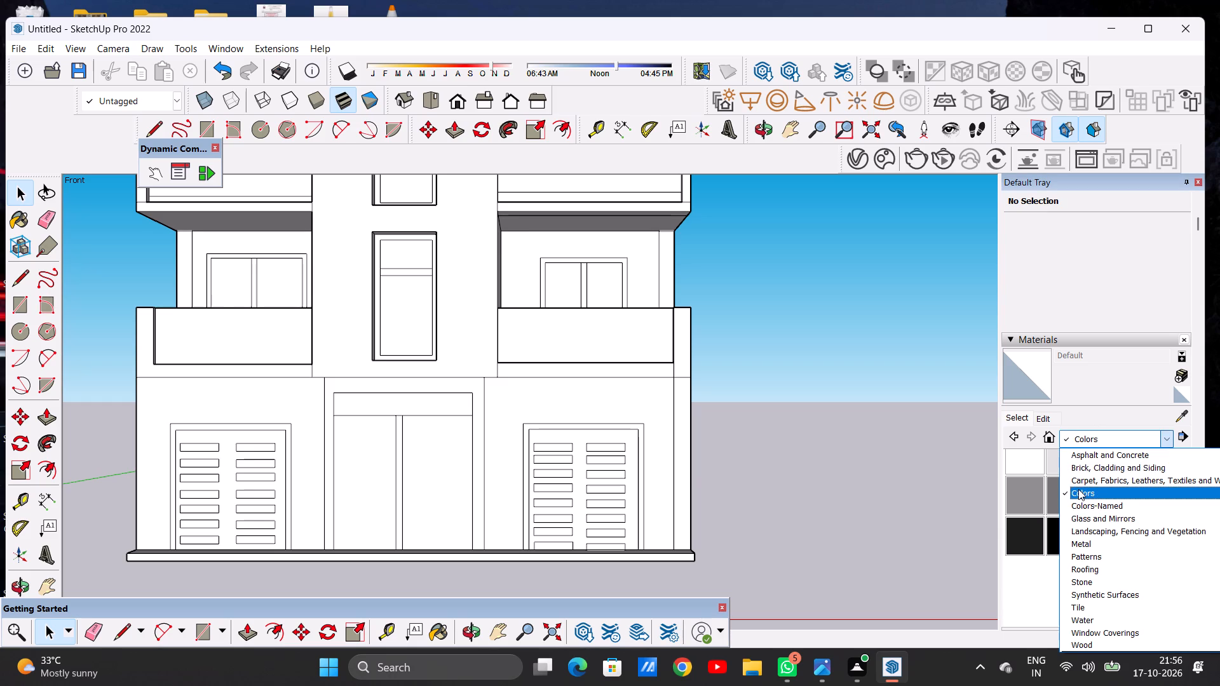
click(1081, 484)
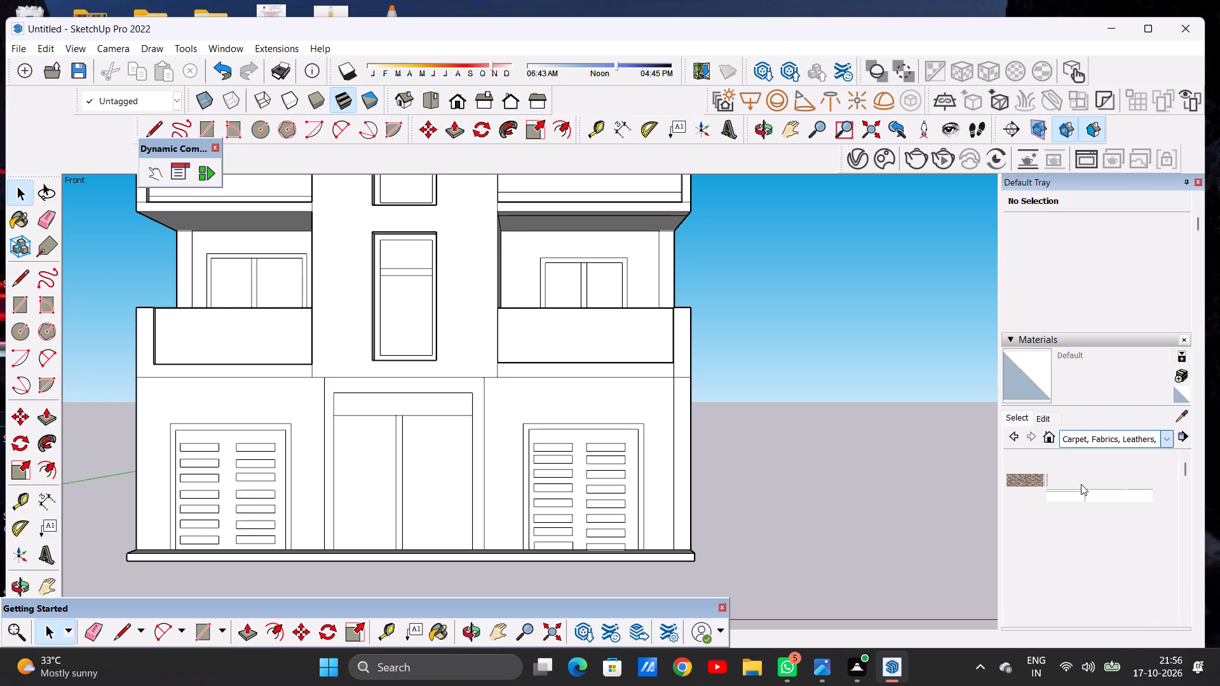
scroll(1084, 508, down, 4)
click(1119, 365)
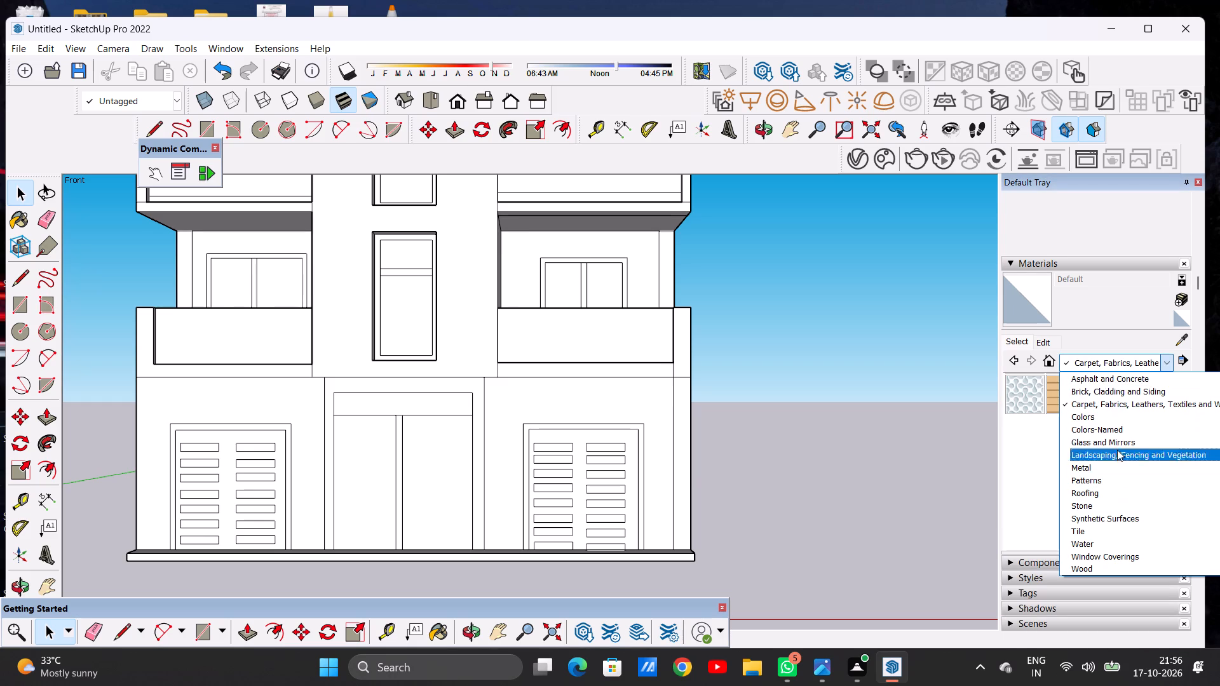
click(1042, 448)
click(1098, 387)
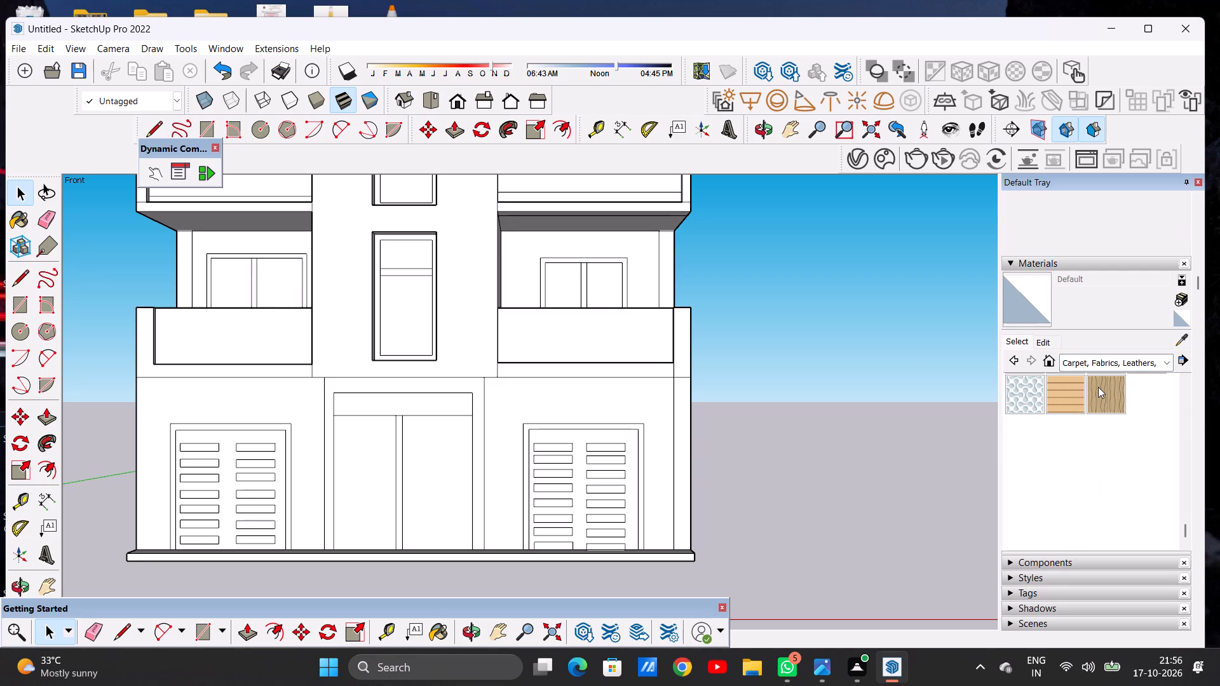
scroll(347, 506, up, 4)
click(386, 479)
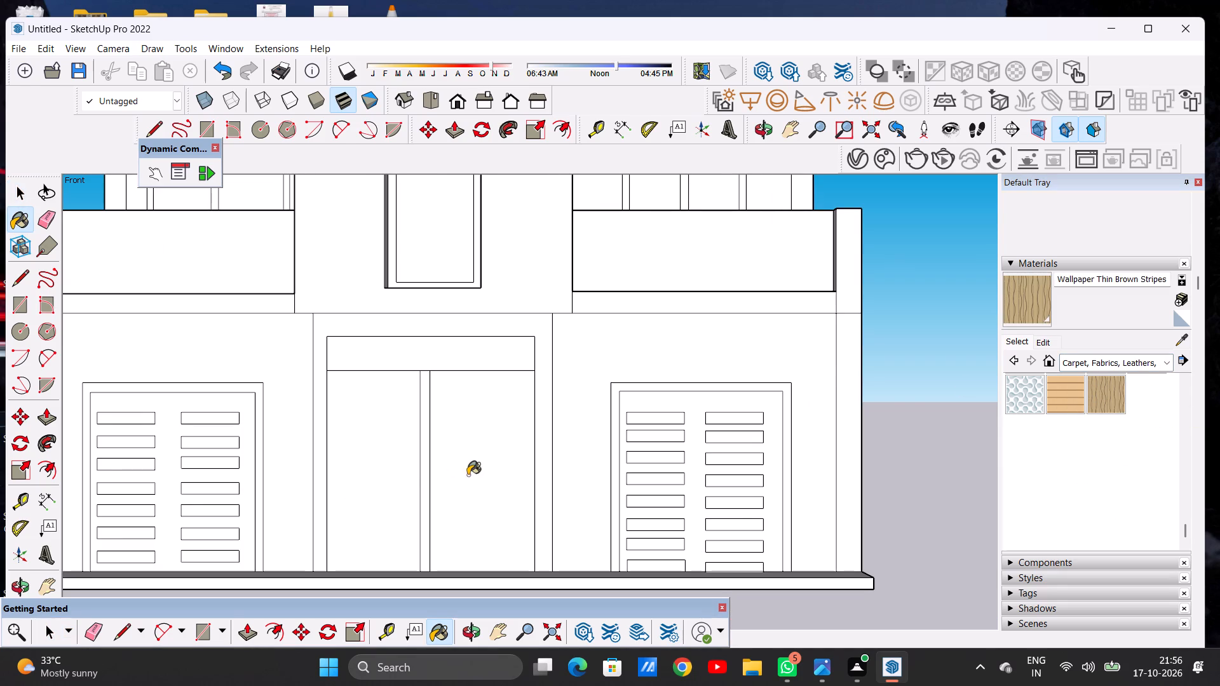
click(468, 475)
scroll(375, 499, up, 20)
scroll(375, 499, up, 1)
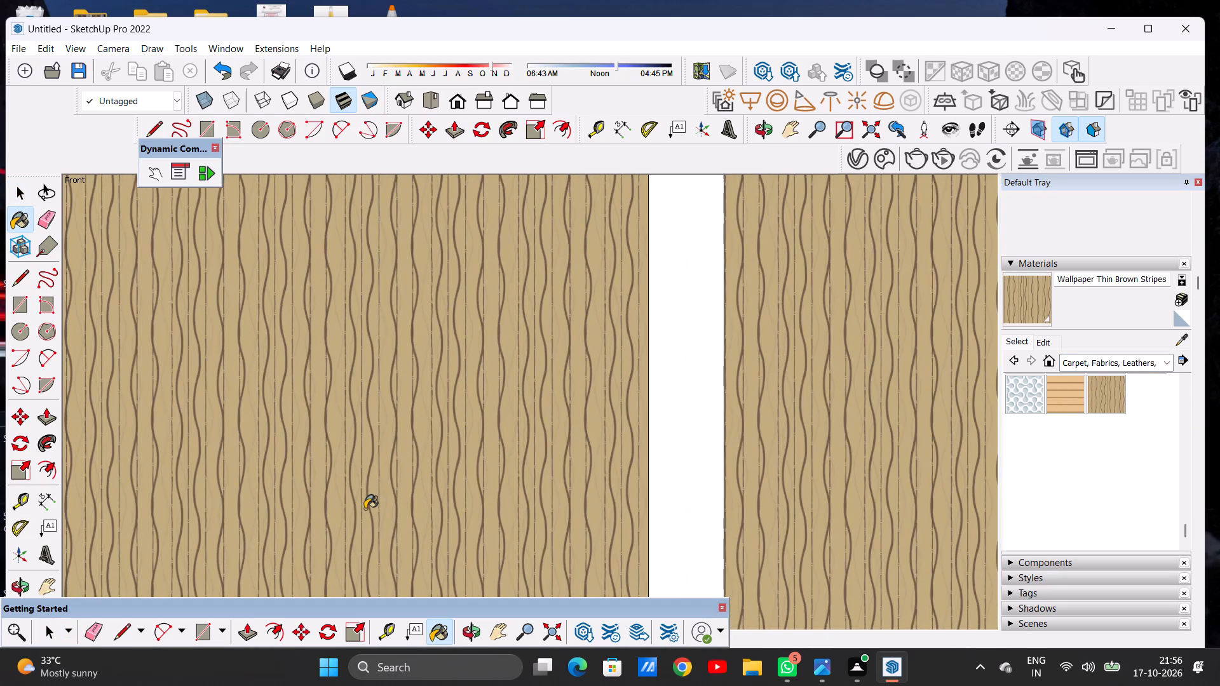
Set the texture size of the Wallpaper Thin Brown Stripes material on the entrance door leaves to 3' by 3'.
scroll(332, 509, down, 20)
scroll(332, 509, down, 5)
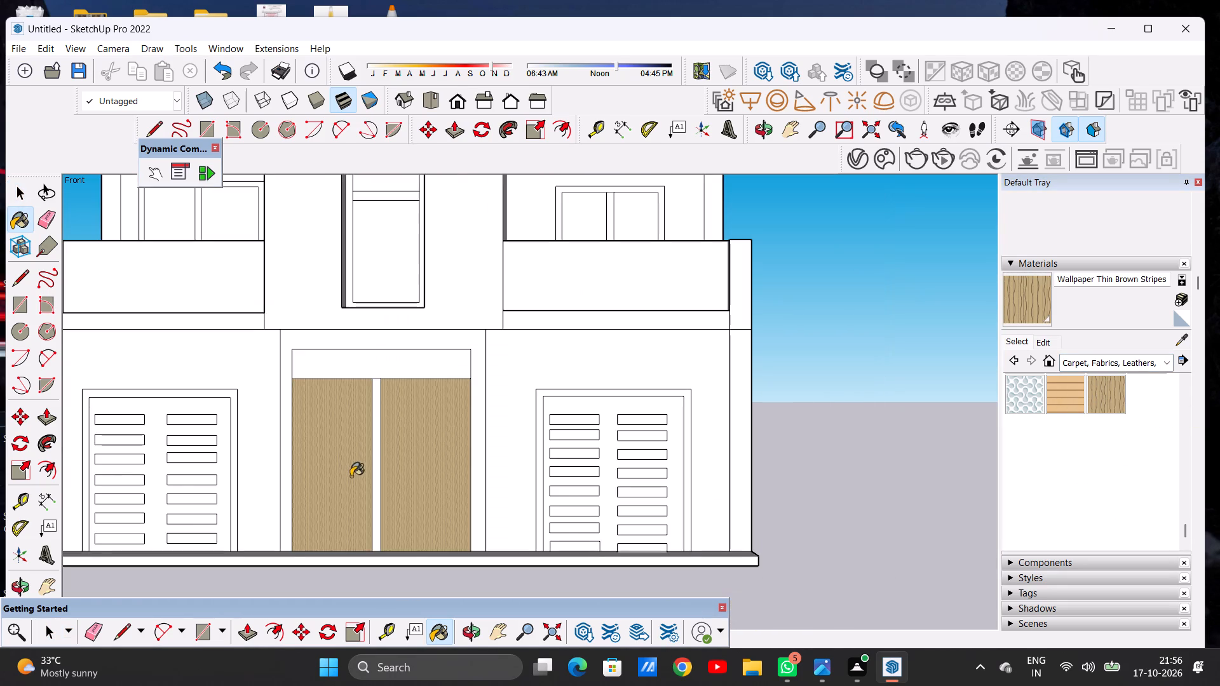
scroll(351, 476, down, 3)
scroll(370, 481, up, 4)
scroll(265, 464, up, 5)
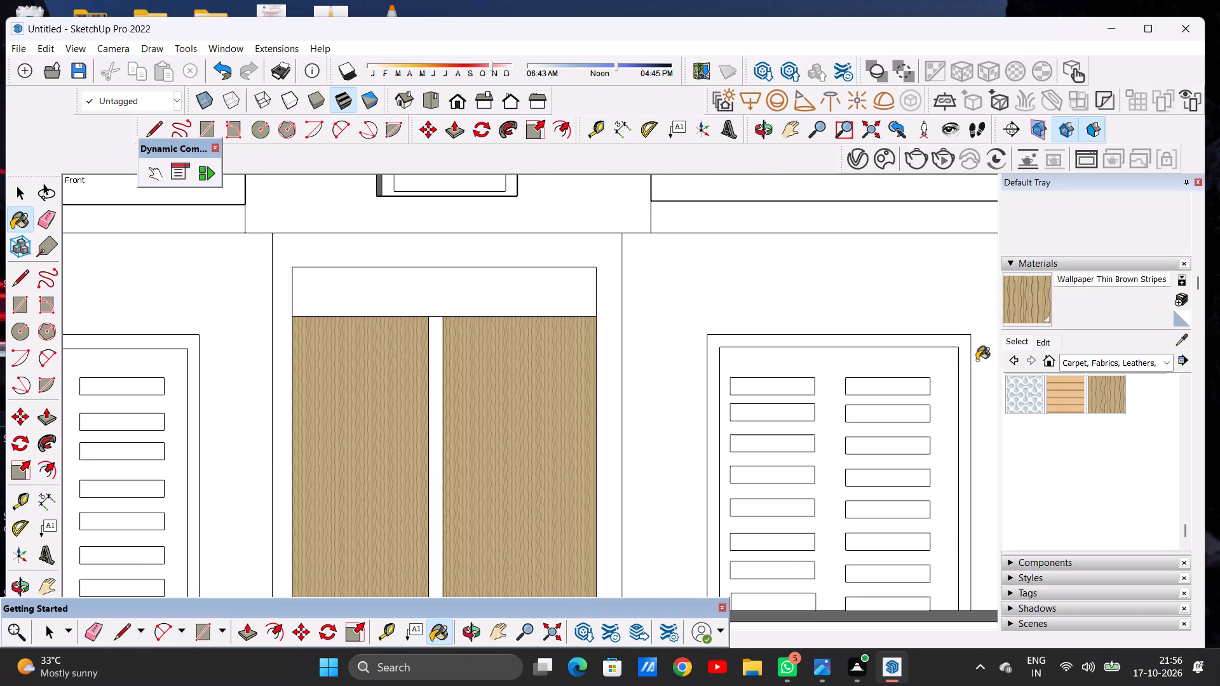
click(1041, 340)
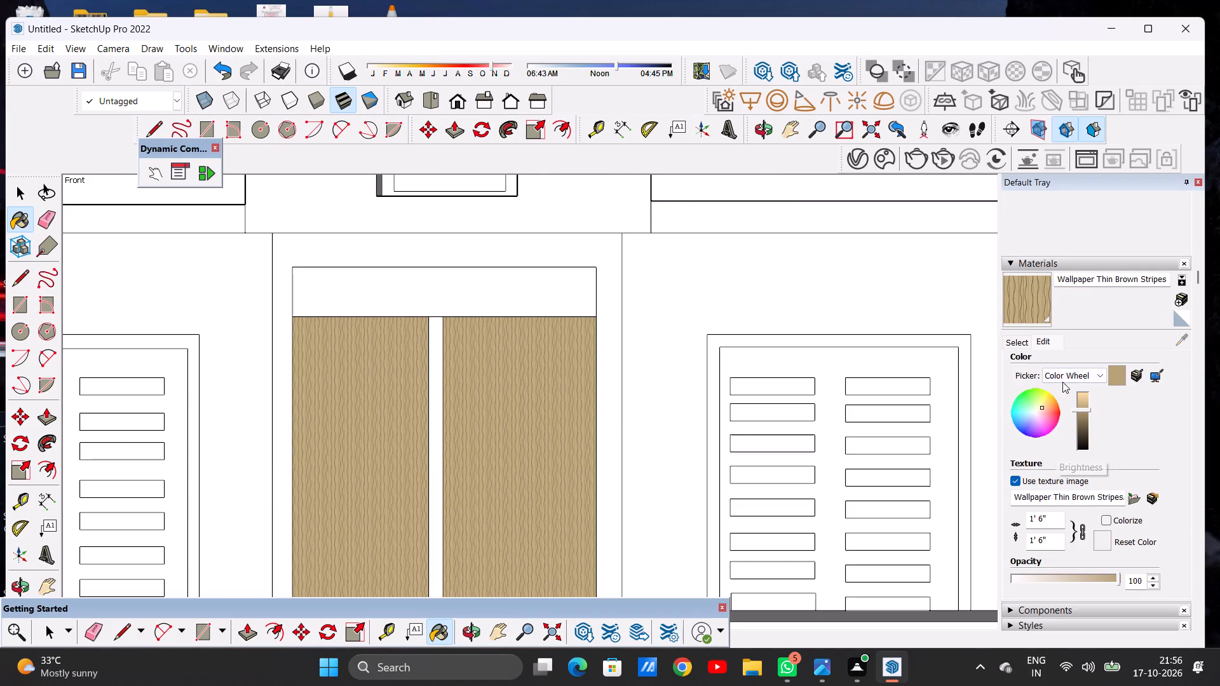
click(1043, 343)
scroll(1043, 408, down, 3)
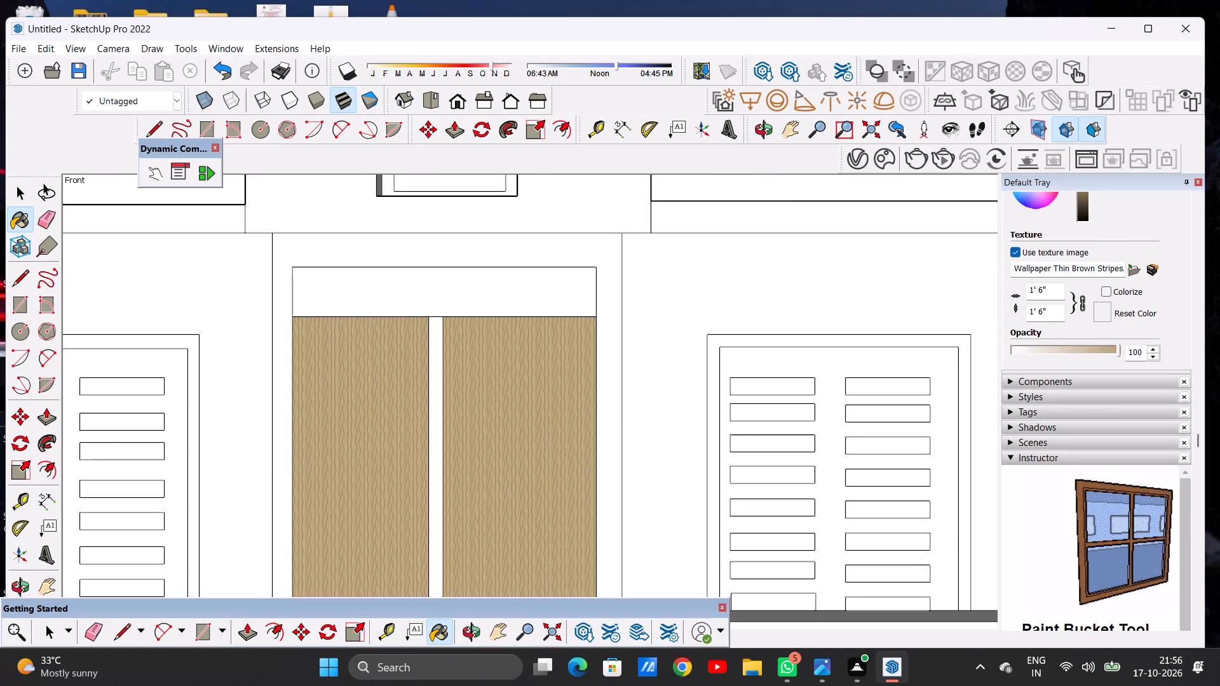
click(1054, 314)
key(BackSpace)
key(BackSpace)
key(BackSpace)
key(BackSpace)
key(BackSpace)
key(BackSpace)
key(BackSpace)
key(BackSpace)
key(BackSpace)
key(BackSpace)
key(BackSpace)
key(BackSpace)
key(BackSpace)
key(BackSpace)
key(BackSpace)
key(BackSpace)
key(BackSpace)
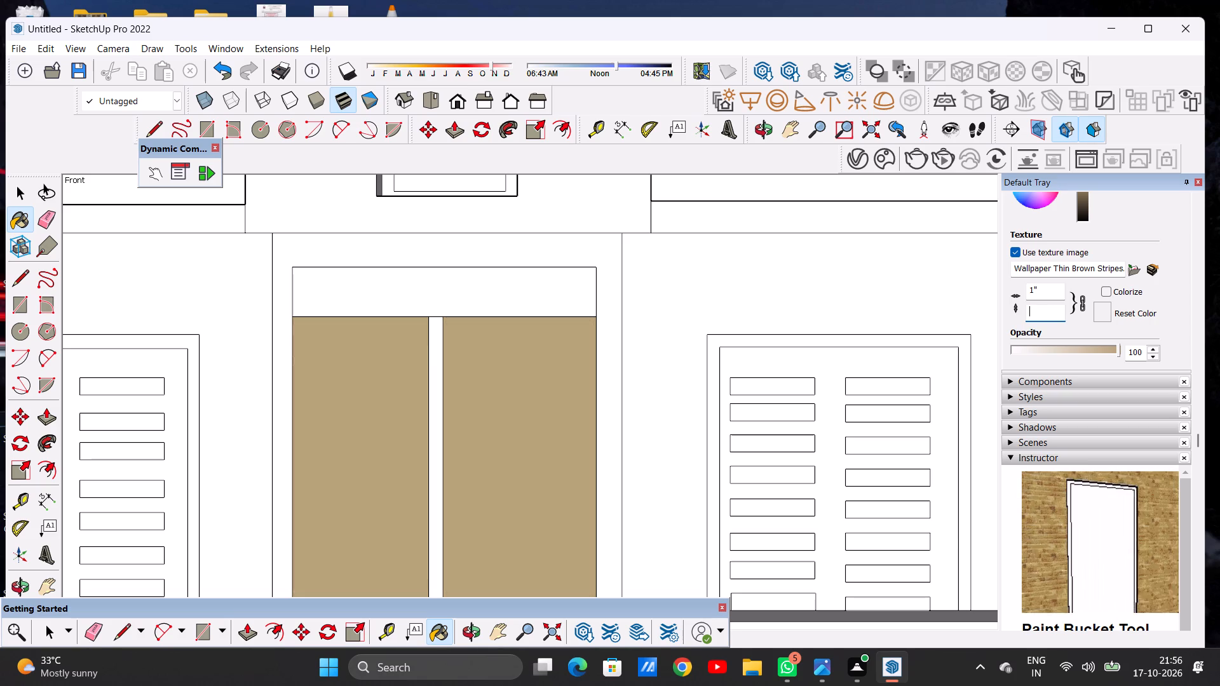
text(3')
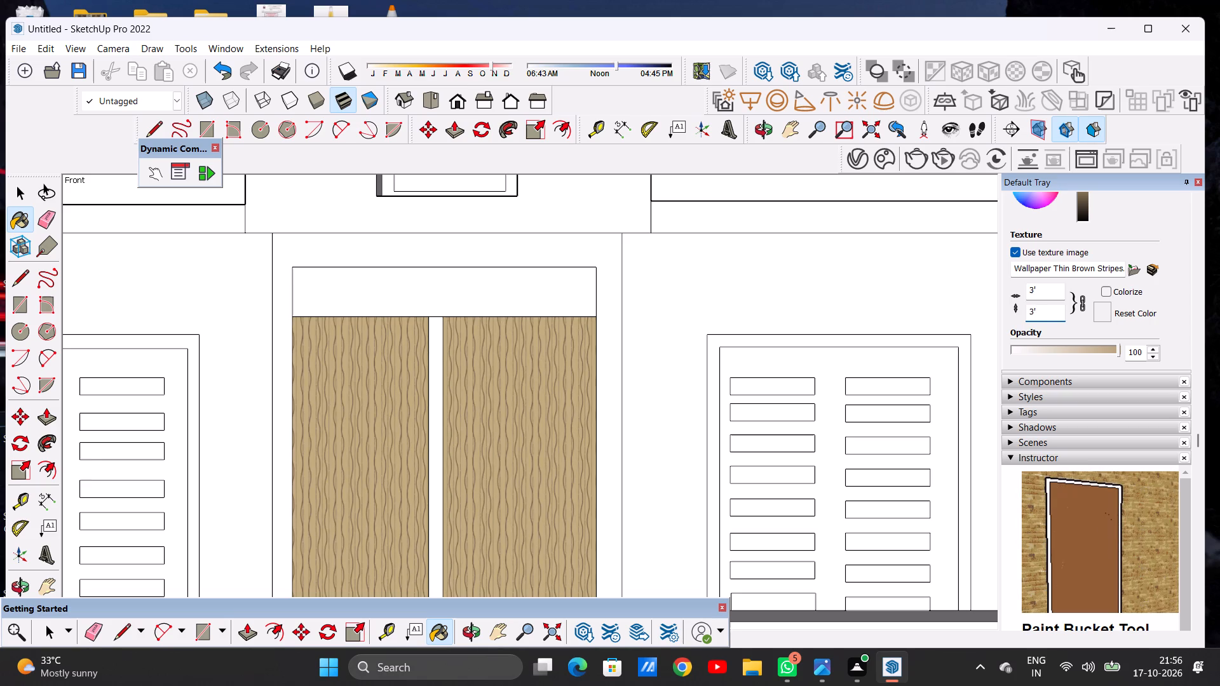
key(Return)
key(space)
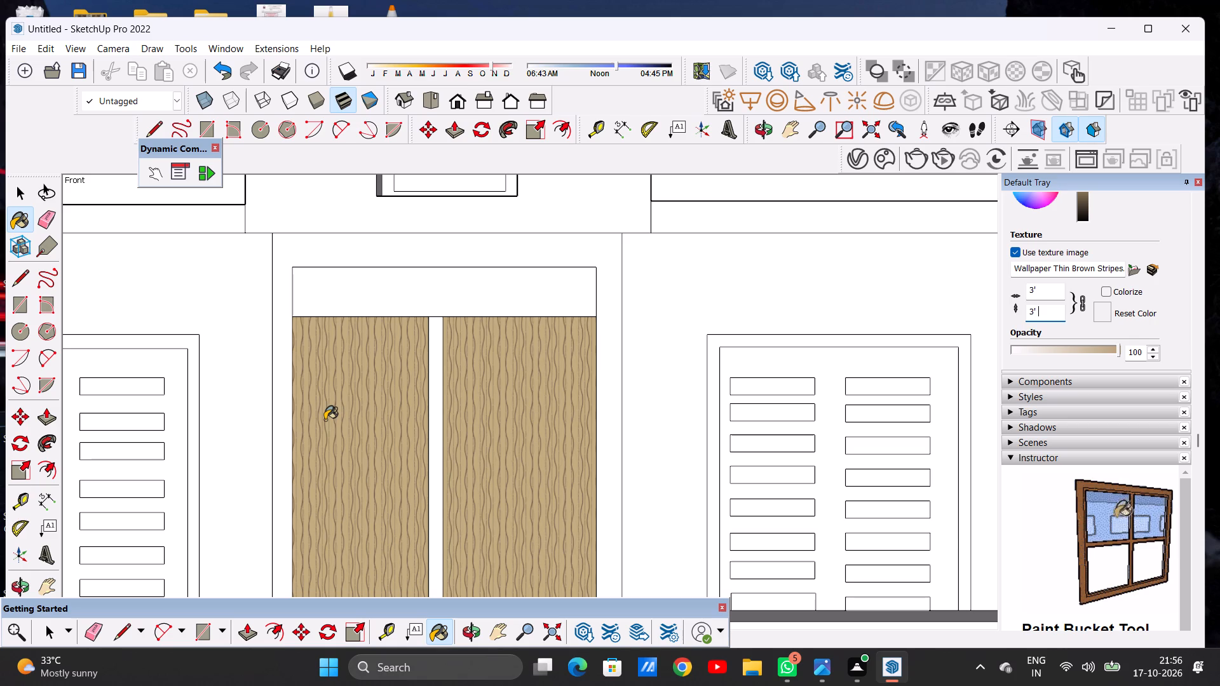
scroll(378, 408, down, 5)
scroll(447, 393, up, 3)
key(space)
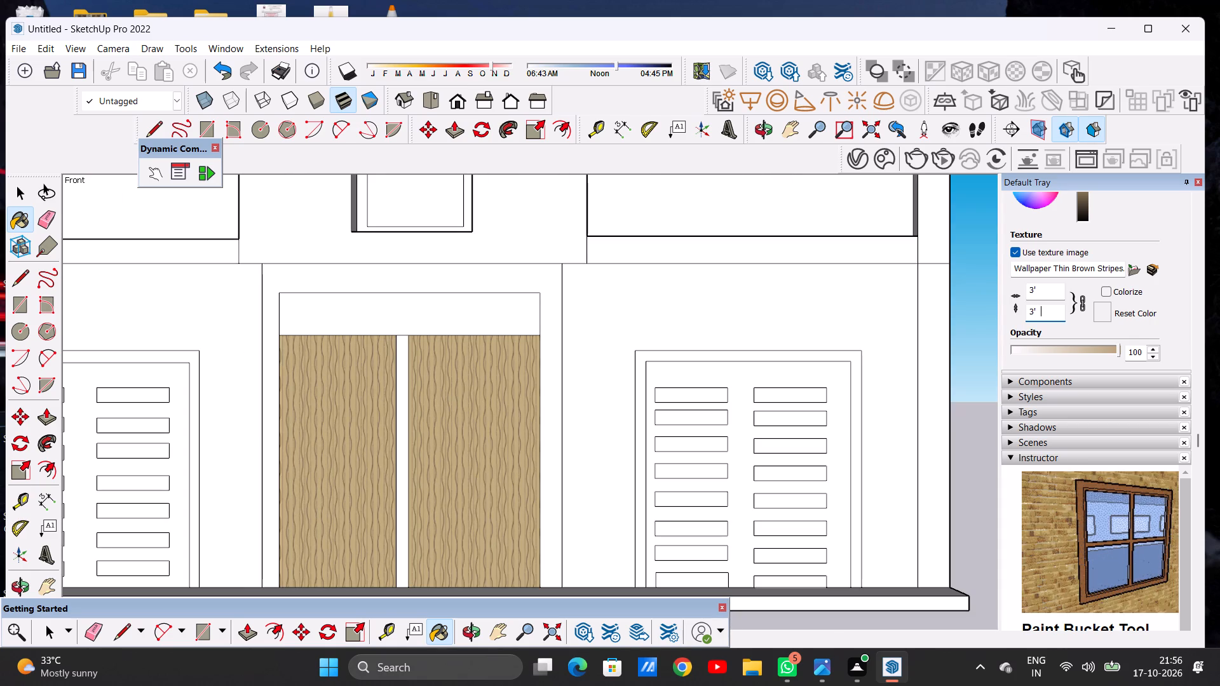
scroll(430, 375, down, 6)
click(796, 332)
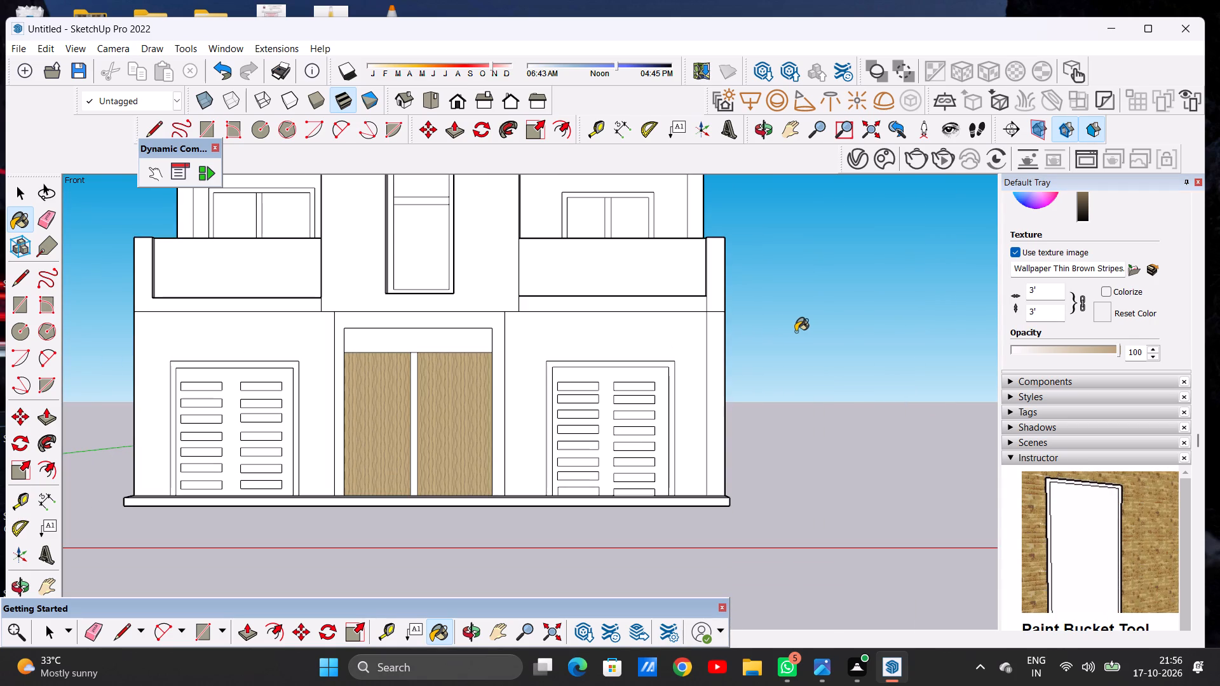
key(space)
Examine the rescaled stripe texture on the entrance door leaves, both up close and against the lower facade.
scroll(451, 432, down, 3)
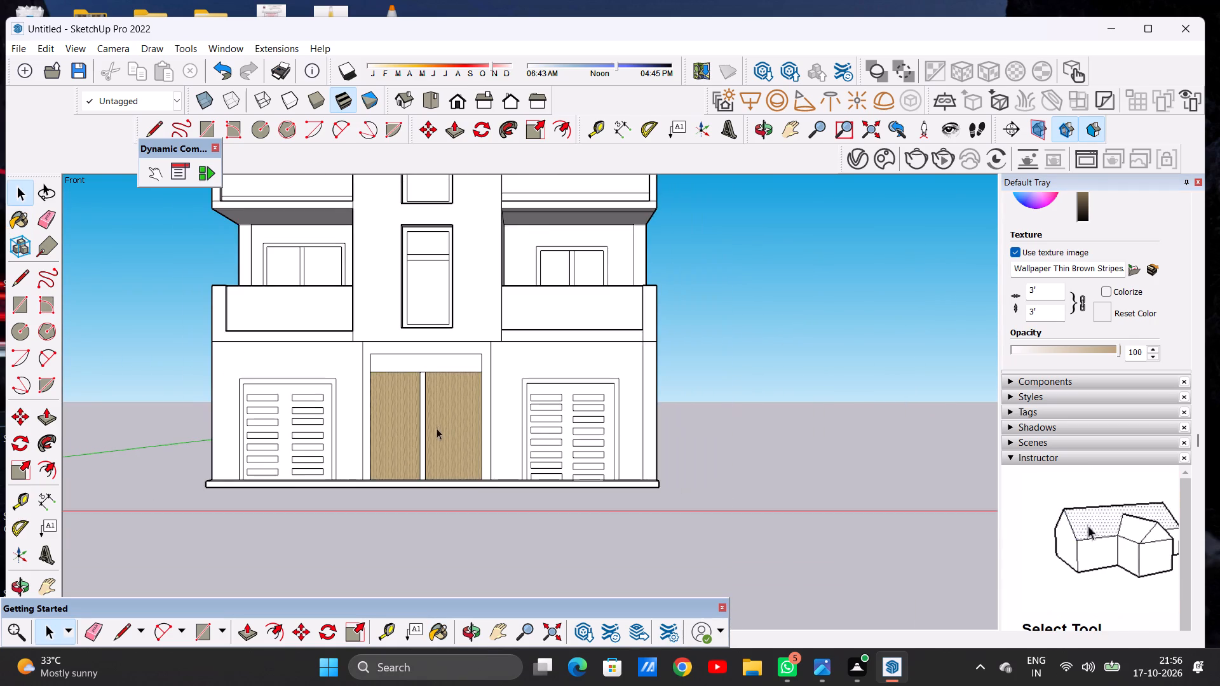
scroll(444, 411, up, 10)
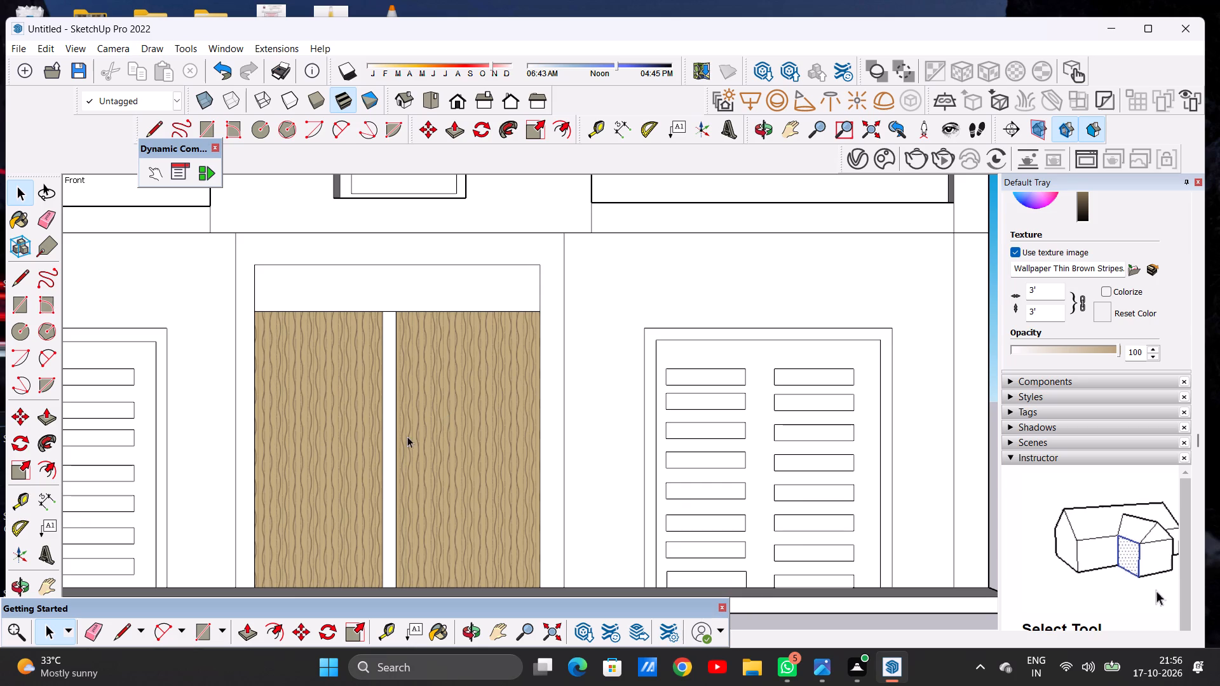
scroll(358, 461, down, 5)
scroll(356, 454, up, 14)
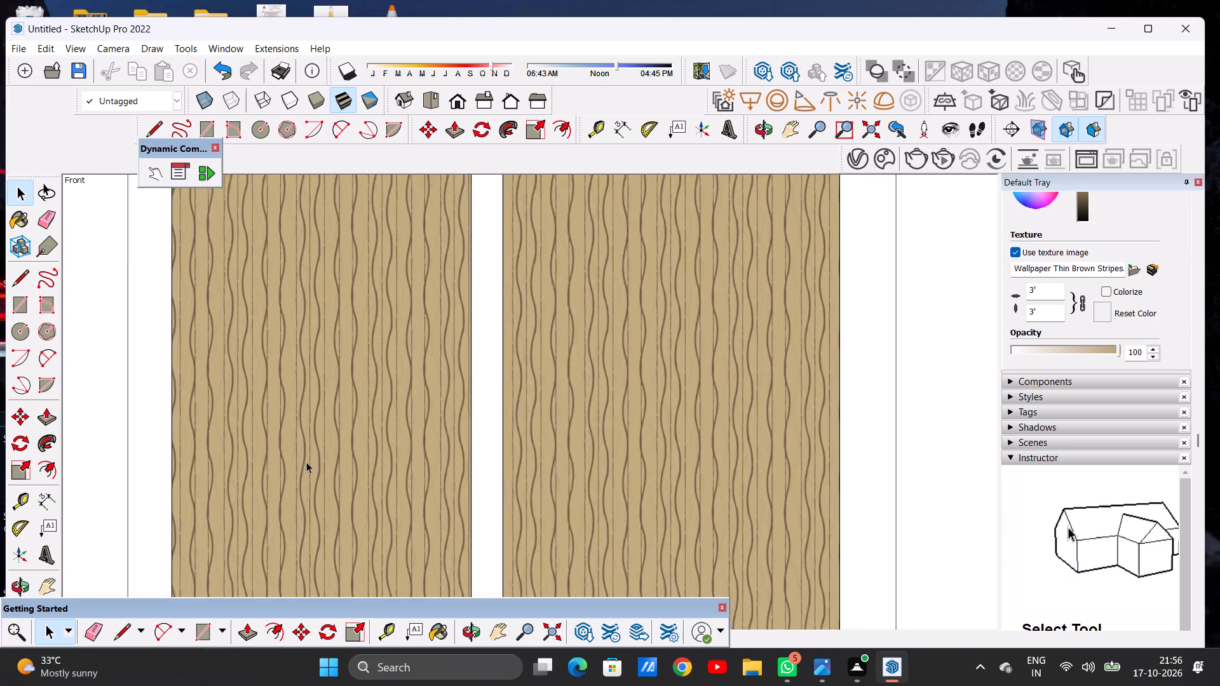
scroll(306, 462, up, 3)
scroll(280, 467, down, 17)
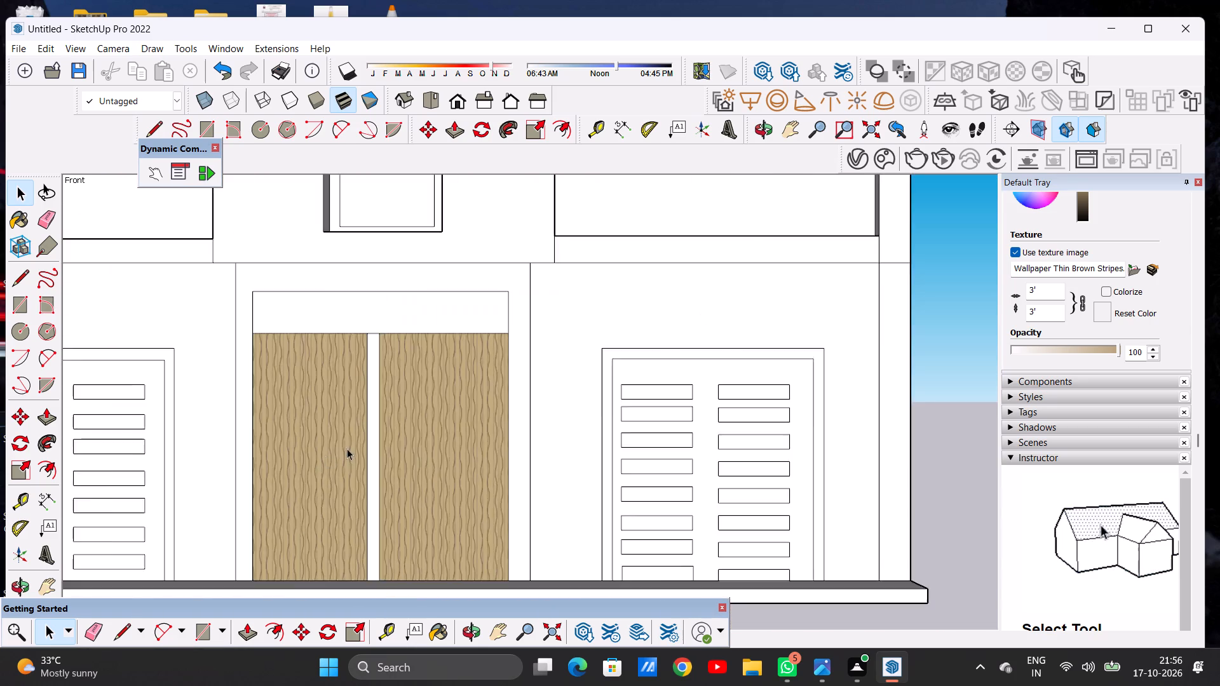
scroll(347, 448, down, 4)
scroll(423, 424, up, 7)
scroll(400, 433, down, 5)
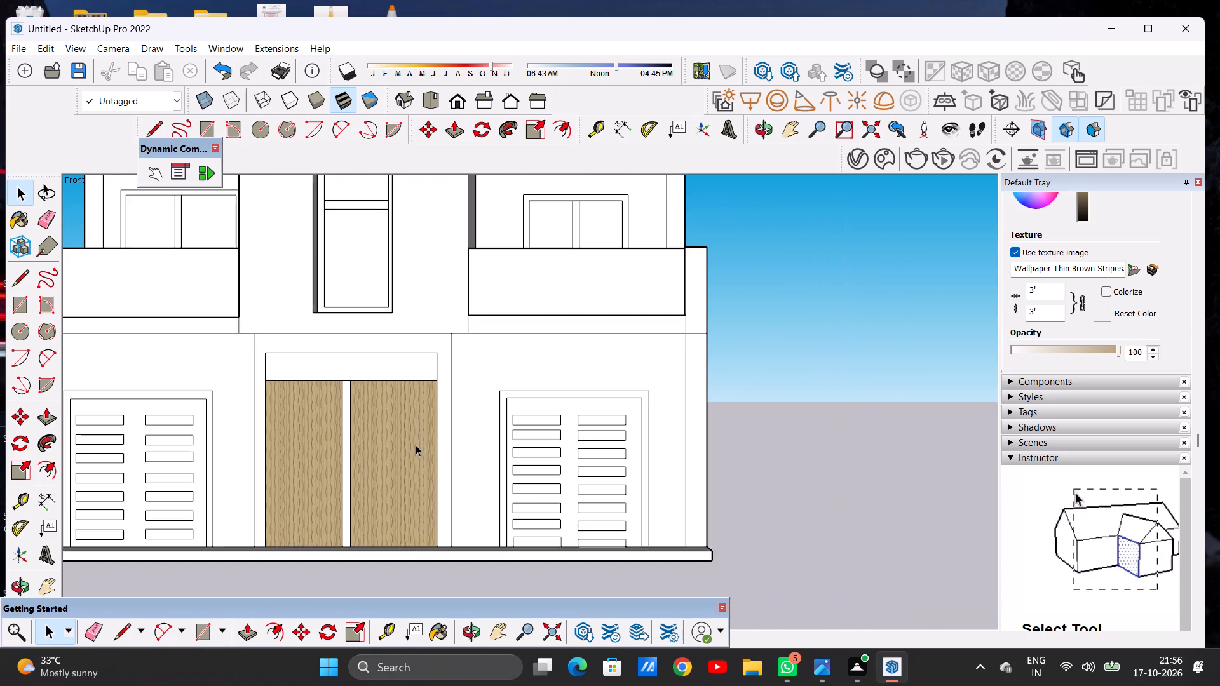
scroll(414, 445, down, 6)
scroll(365, 443, up, 6)
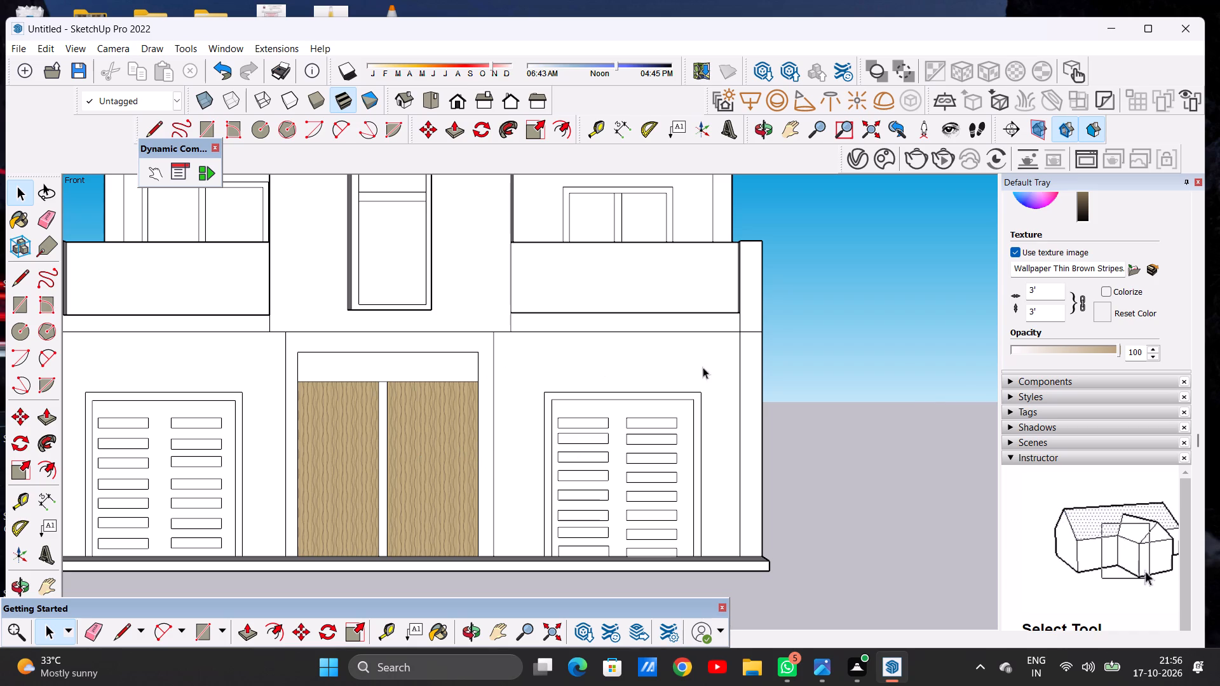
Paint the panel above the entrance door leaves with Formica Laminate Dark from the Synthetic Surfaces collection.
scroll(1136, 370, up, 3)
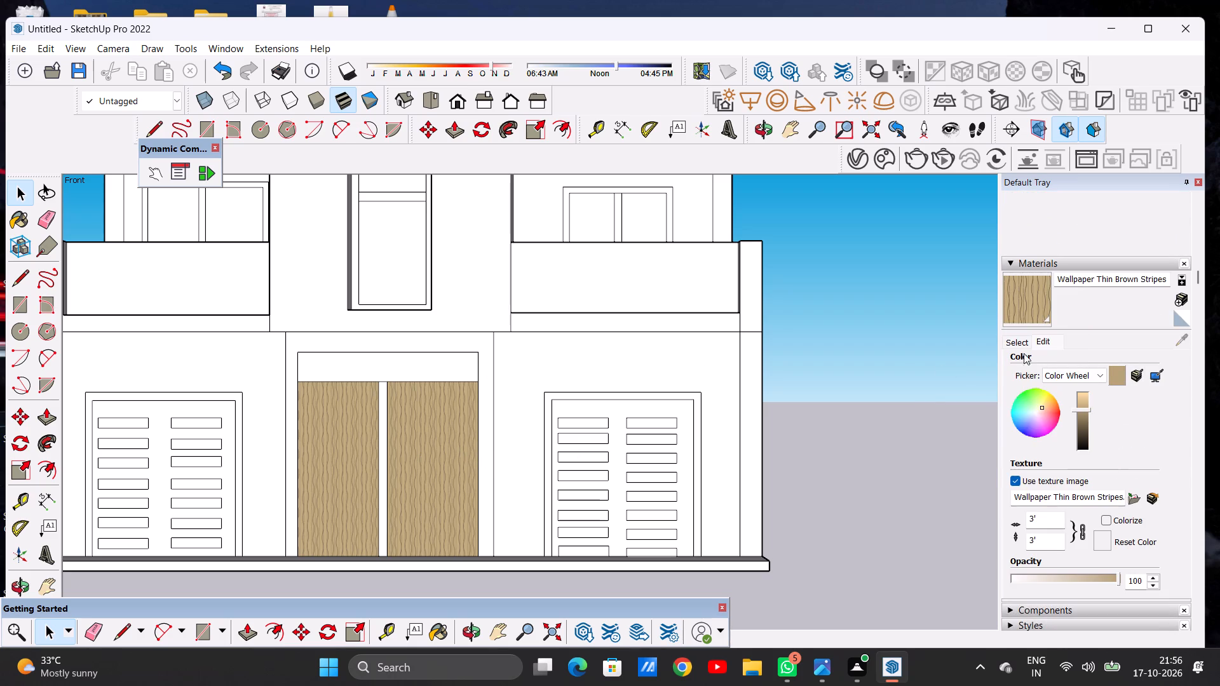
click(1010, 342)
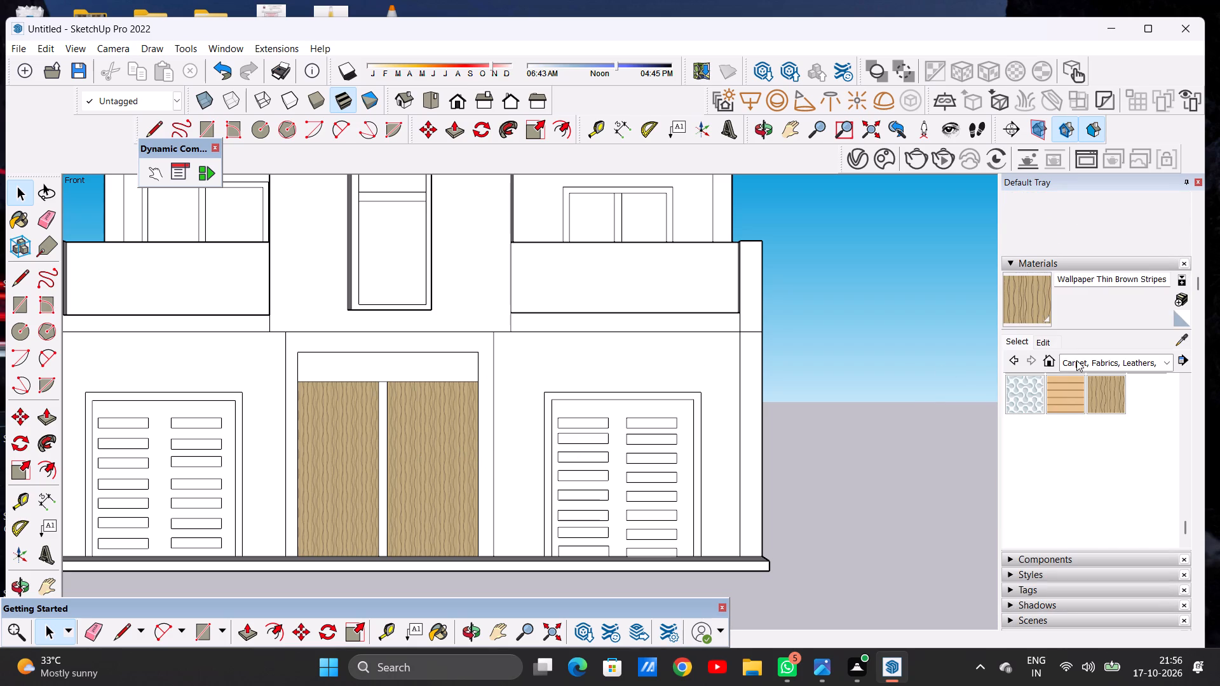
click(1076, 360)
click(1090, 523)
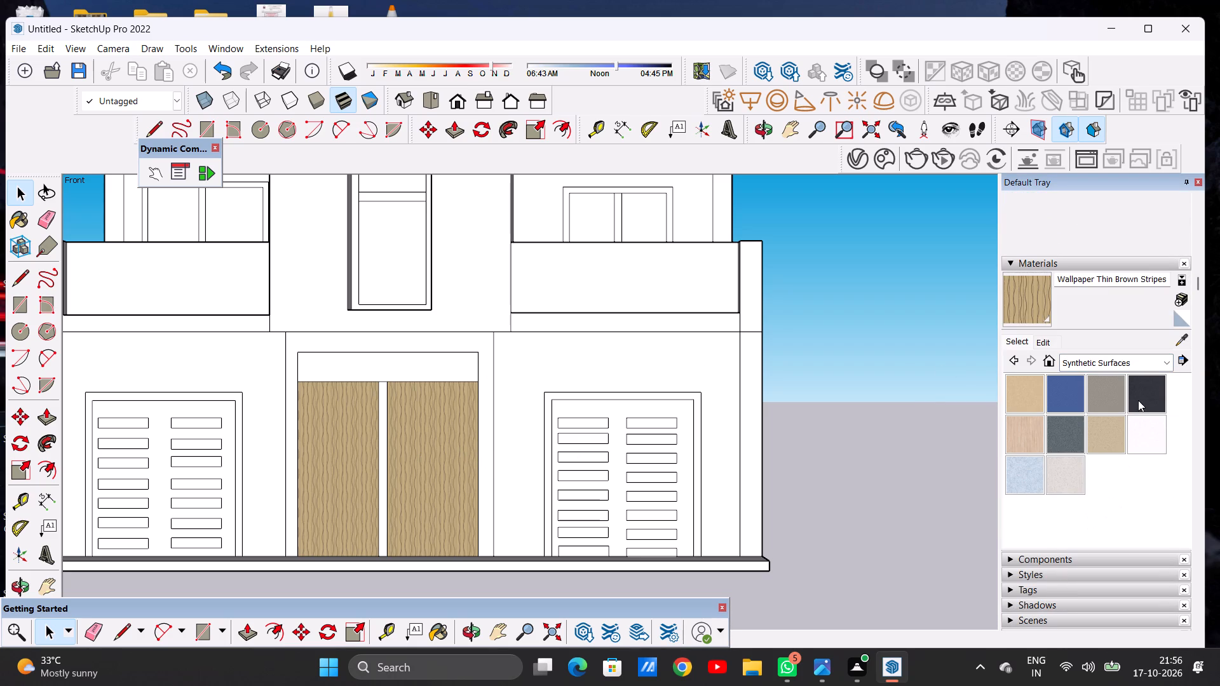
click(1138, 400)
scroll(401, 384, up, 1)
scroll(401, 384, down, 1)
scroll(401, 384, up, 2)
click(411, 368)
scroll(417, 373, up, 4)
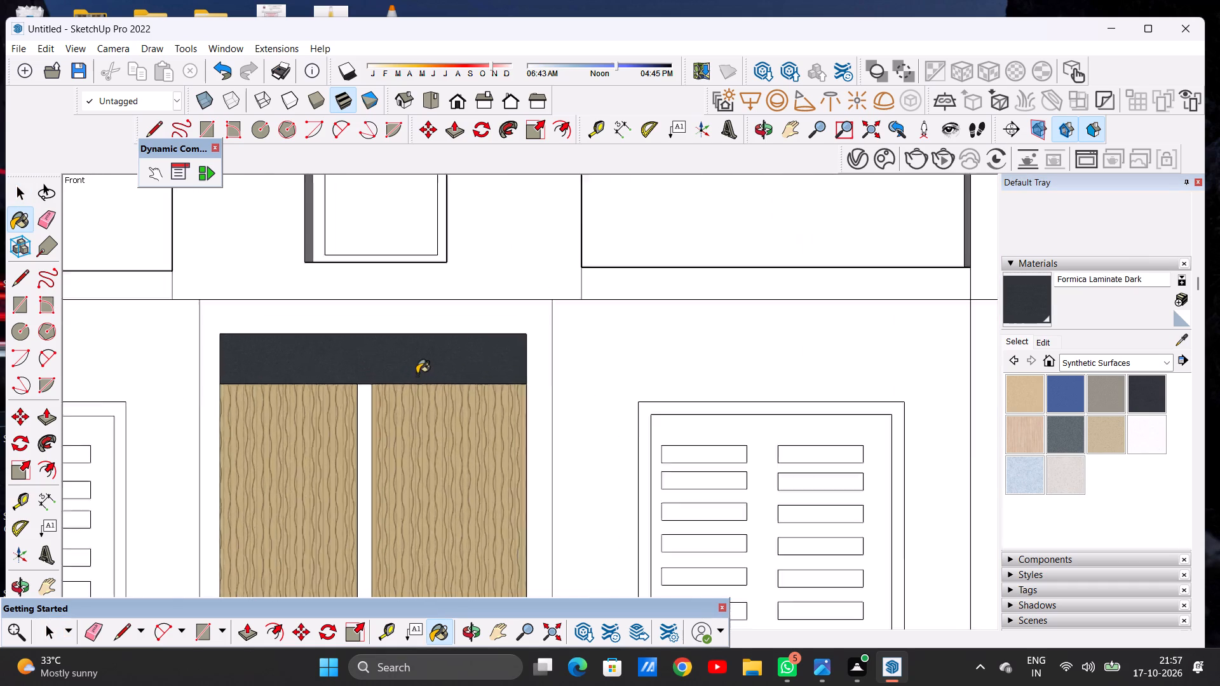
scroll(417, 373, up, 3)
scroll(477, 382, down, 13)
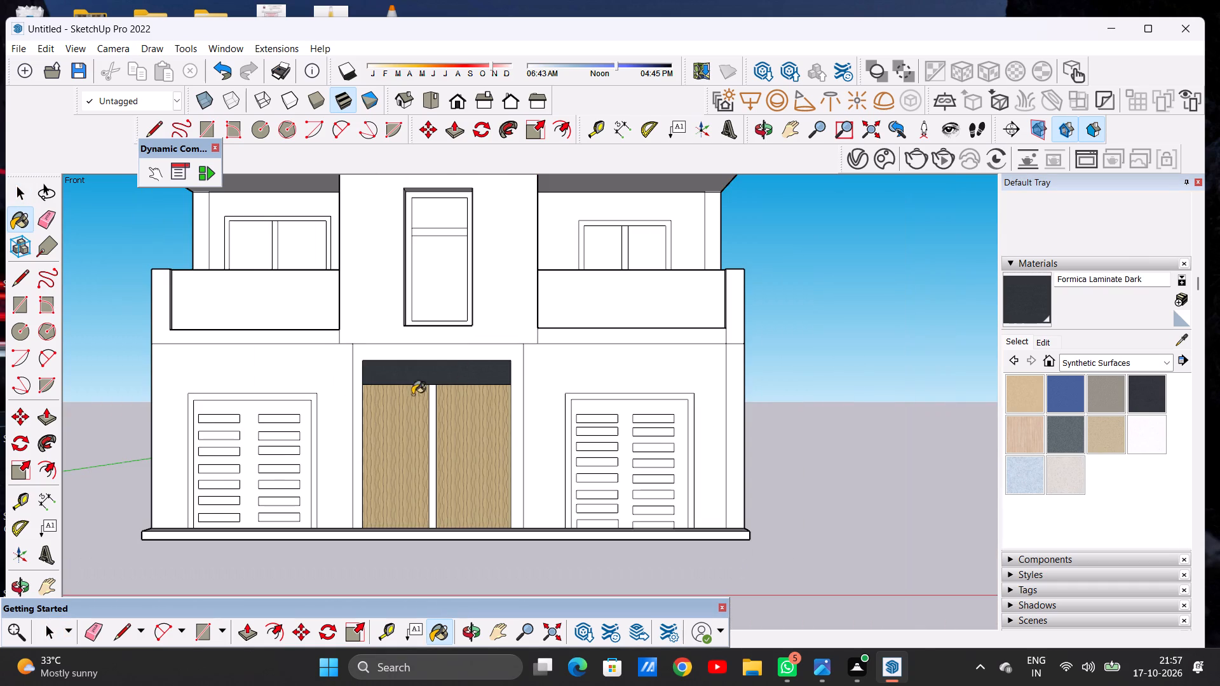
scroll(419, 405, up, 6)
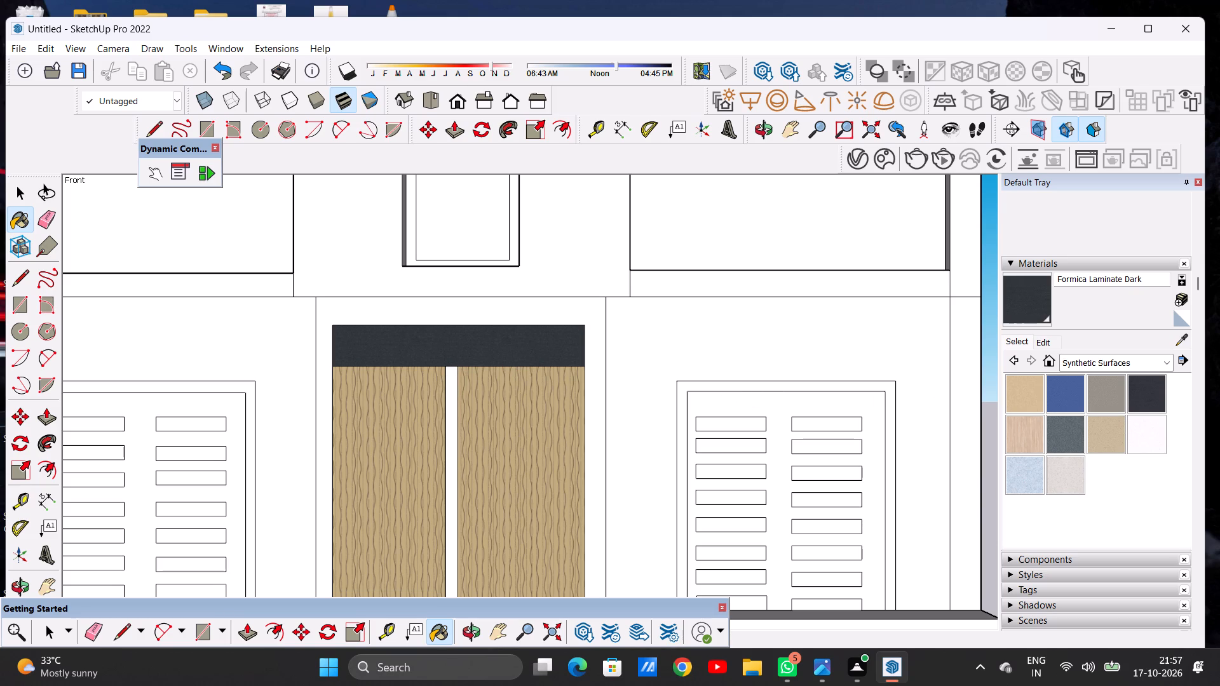
Paint the panel above the entrance door and the narrow strip between its leaves with Color M07 from the Colors collection.
click(1020, 345)
click(1087, 353)
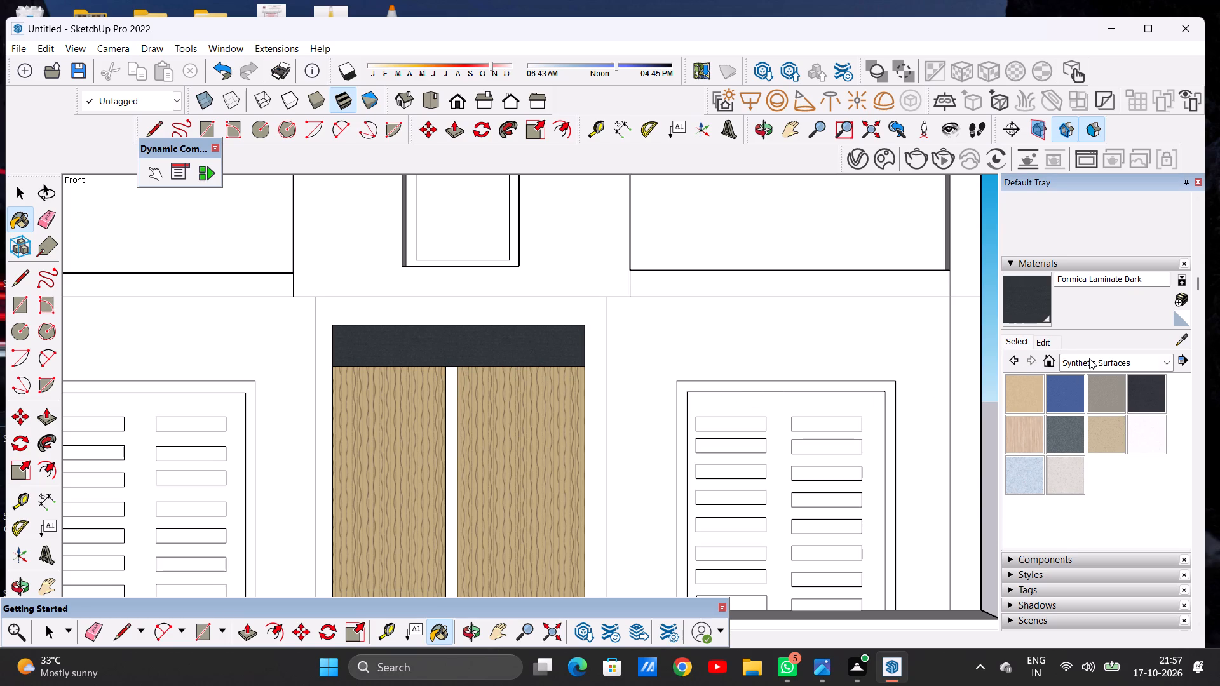
click(1089, 358)
click(1094, 420)
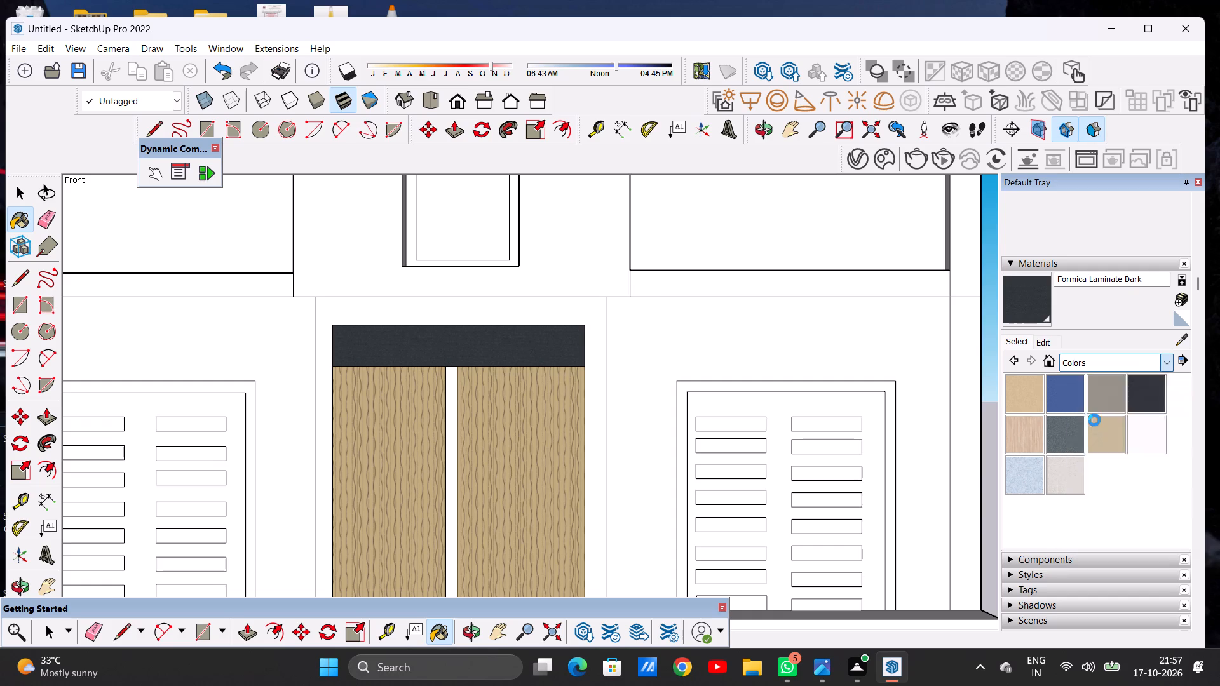
scroll(1070, 417, down, 15)
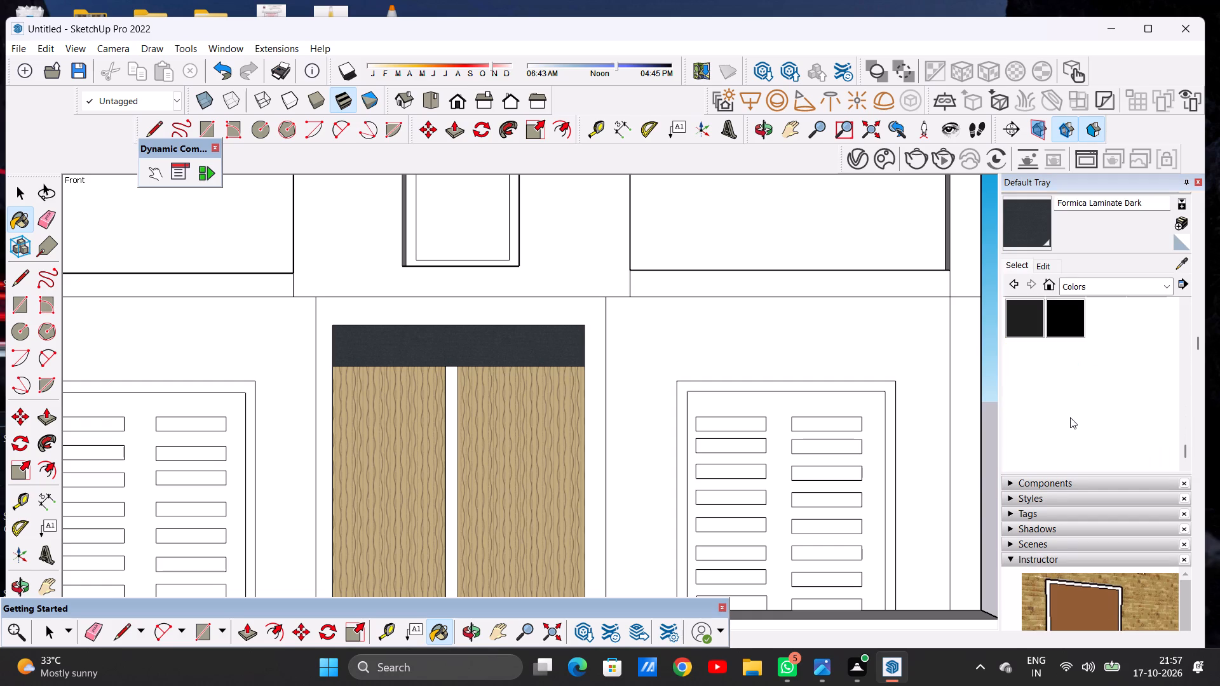
scroll(1070, 417, up, 1)
click(1131, 357)
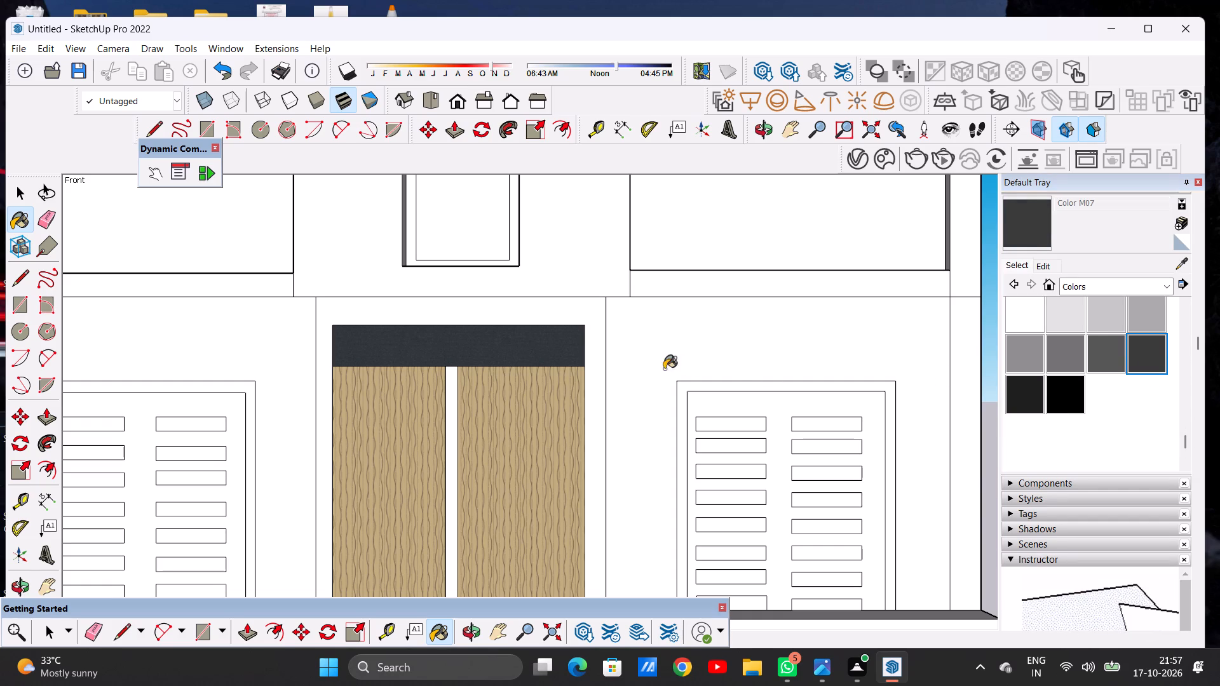
scroll(480, 361, up, 7)
click(473, 343)
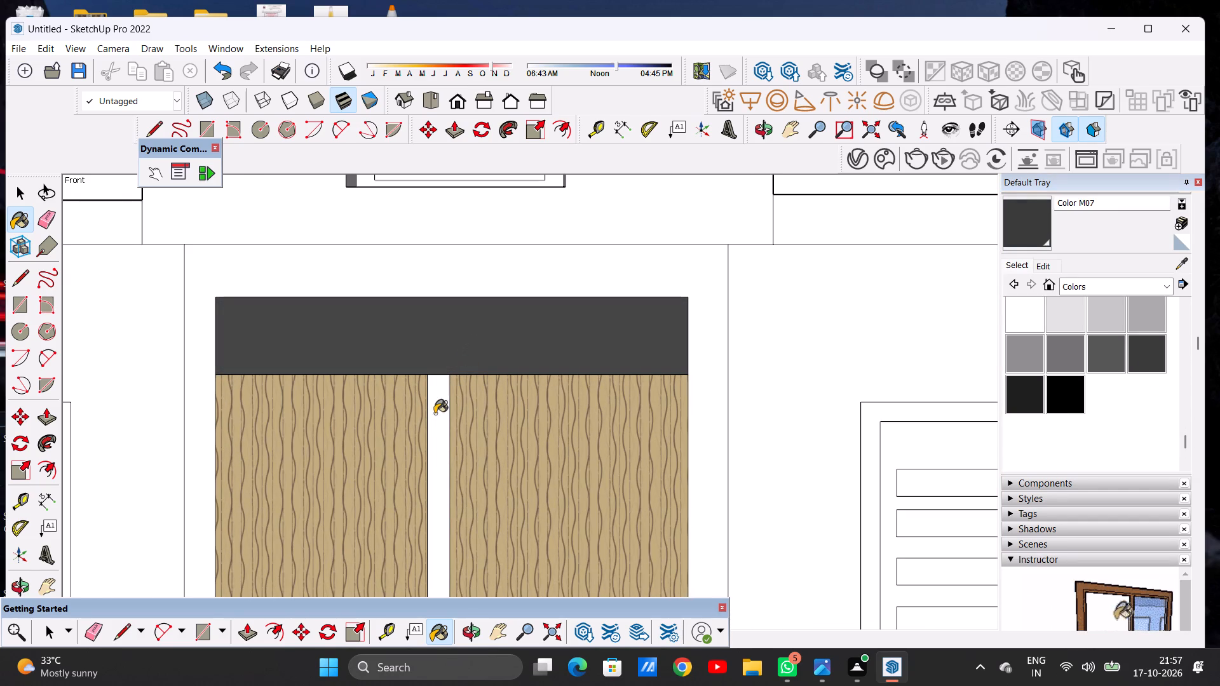
click(435, 414)
scroll(445, 406, down, 17)
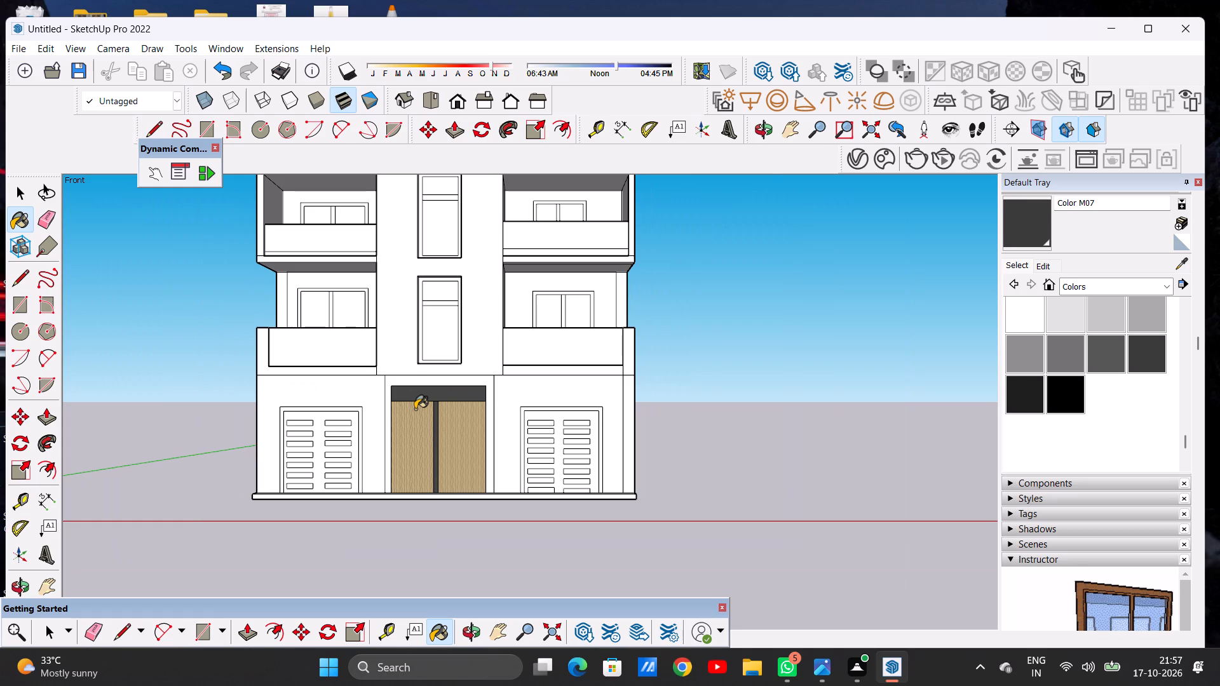
scroll(411, 406, down, 3)
scroll(446, 409, up, 4)
key(space)
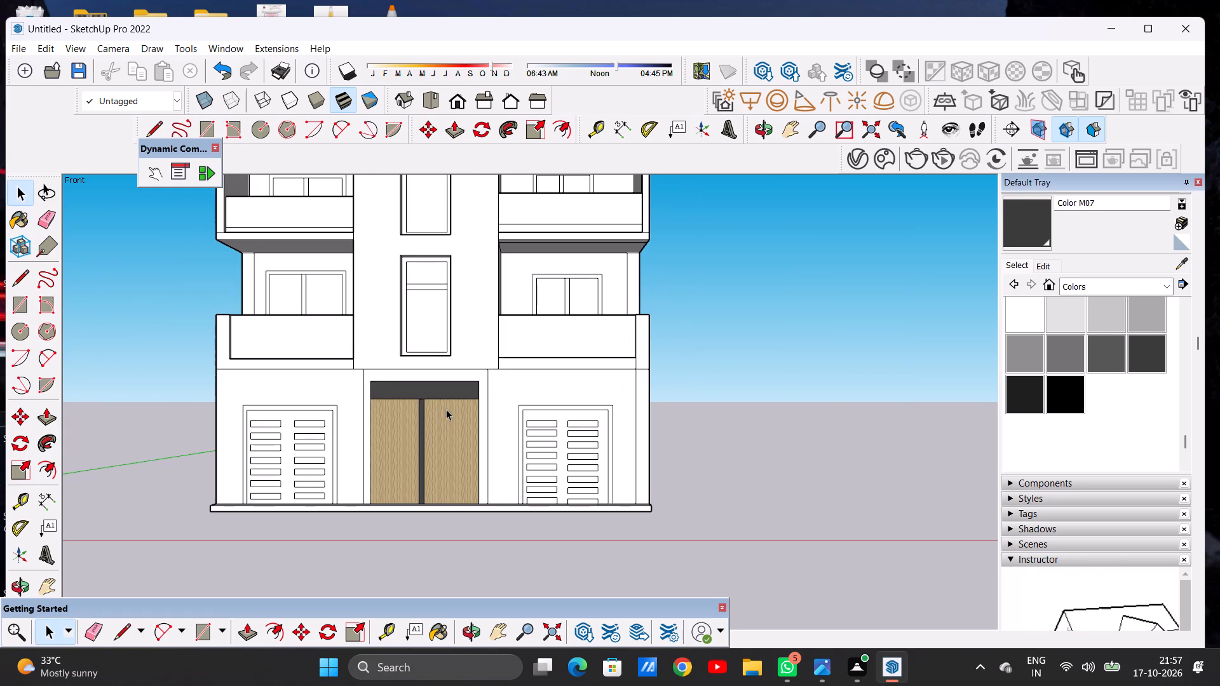
Examine the painted central entrance against the rest of the facade and the adjoining garage doors.
scroll(409, 434, down, 4)
scroll(466, 419, up, 7)
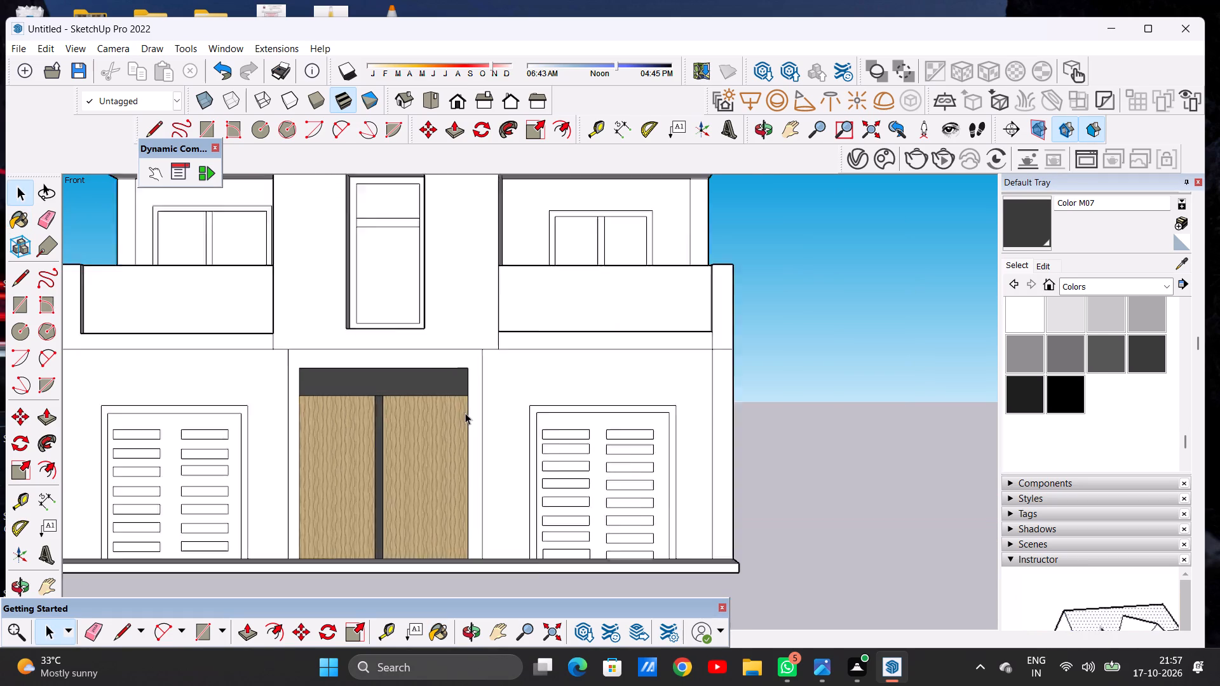
scroll(465, 413, up, 1)
scroll(511, 366, down, 7)
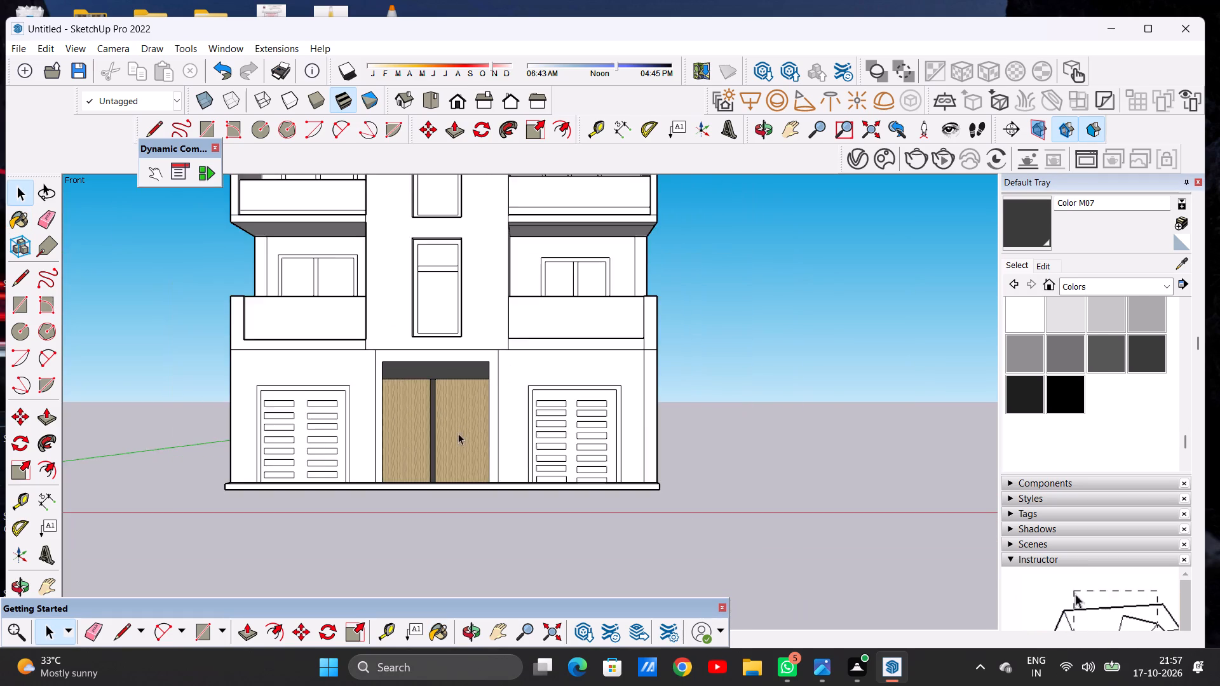
scroll(486, 448, up, 6)
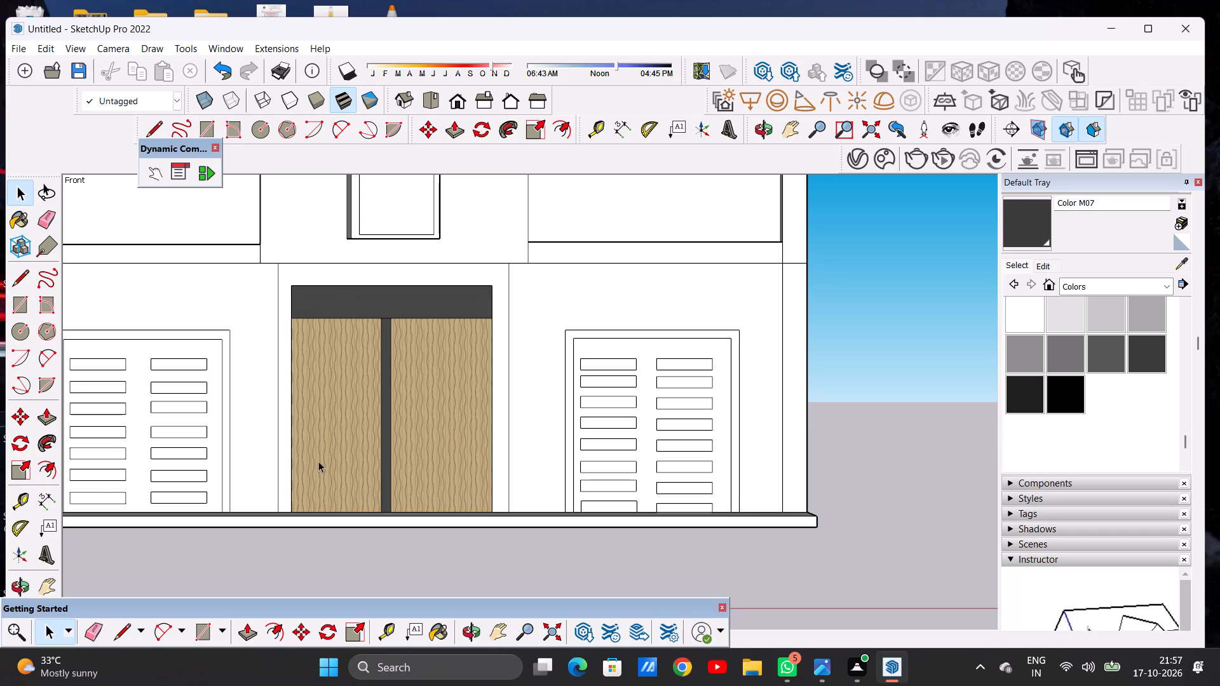
scroll(317, 469, down, 4)
scroll(477, 449, down, 8)
scroll(473, 396, up, 4)
scroll(473, 396, down, 1)
scroll(473, 396, up, 1)
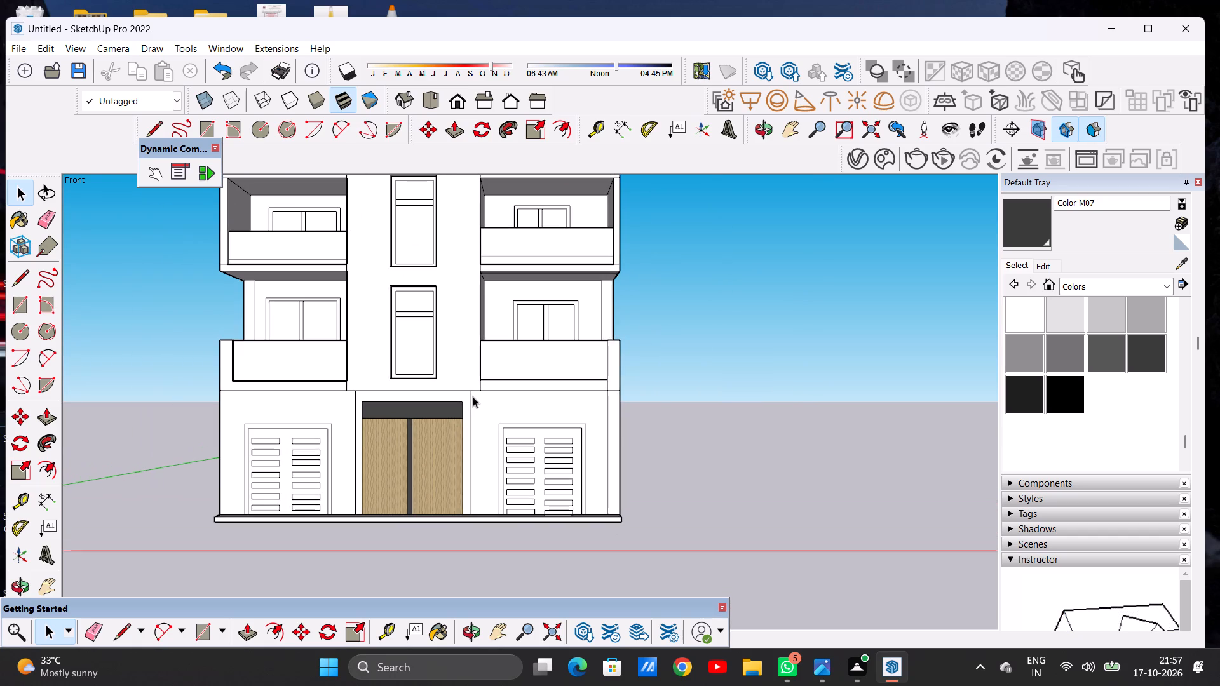
scroll(461, 437, down, 4)
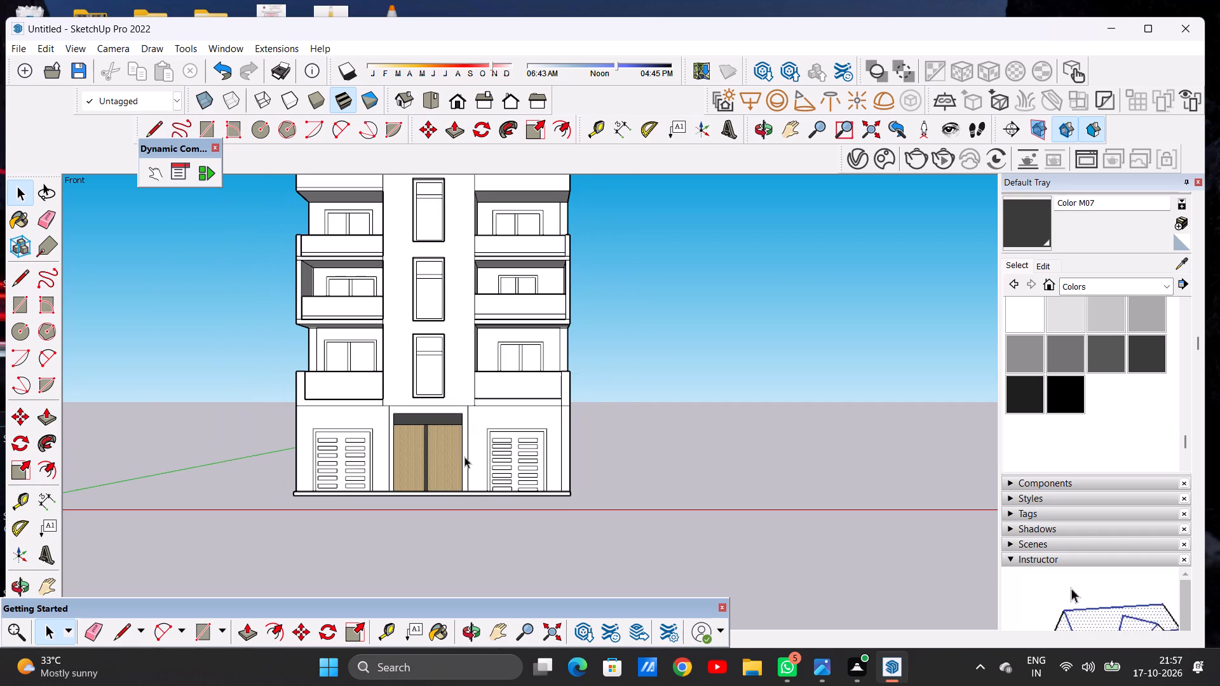
scroll(508, 476, up, 10)
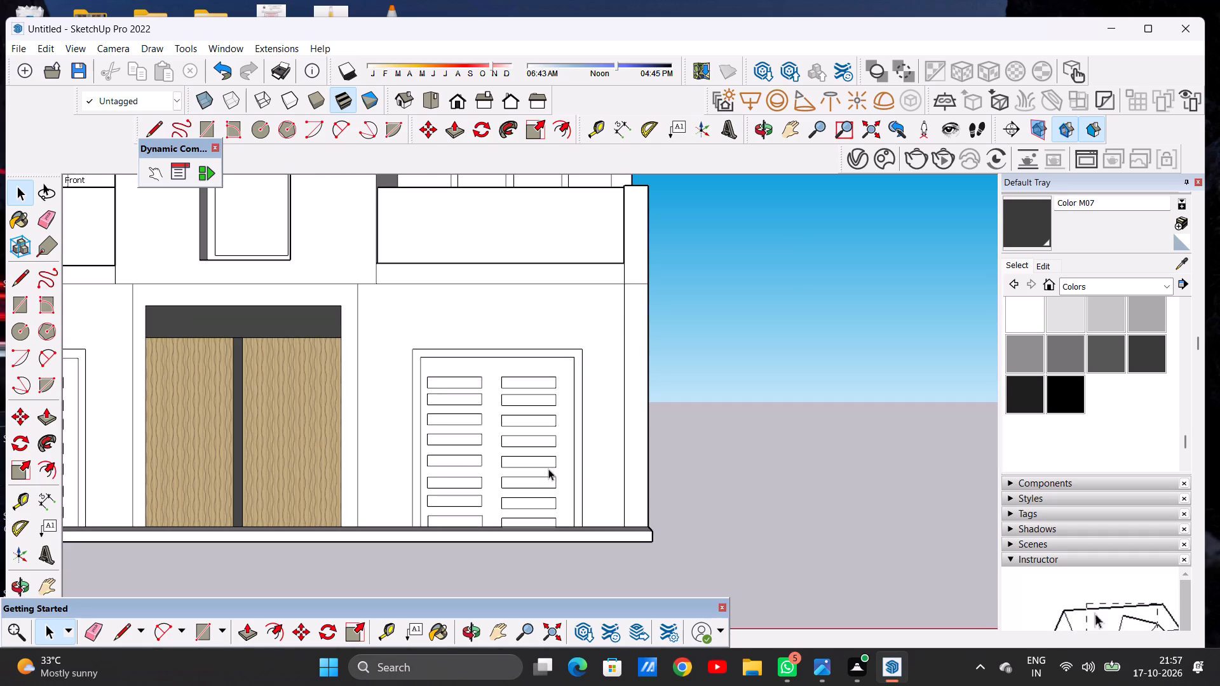
Paint the top four slats in the left column of the right-hand garage door with 0035_Tan from the Colors-Named collection.
scroll(547, 468, down, 3)
scroll(579, 495, up, 6)
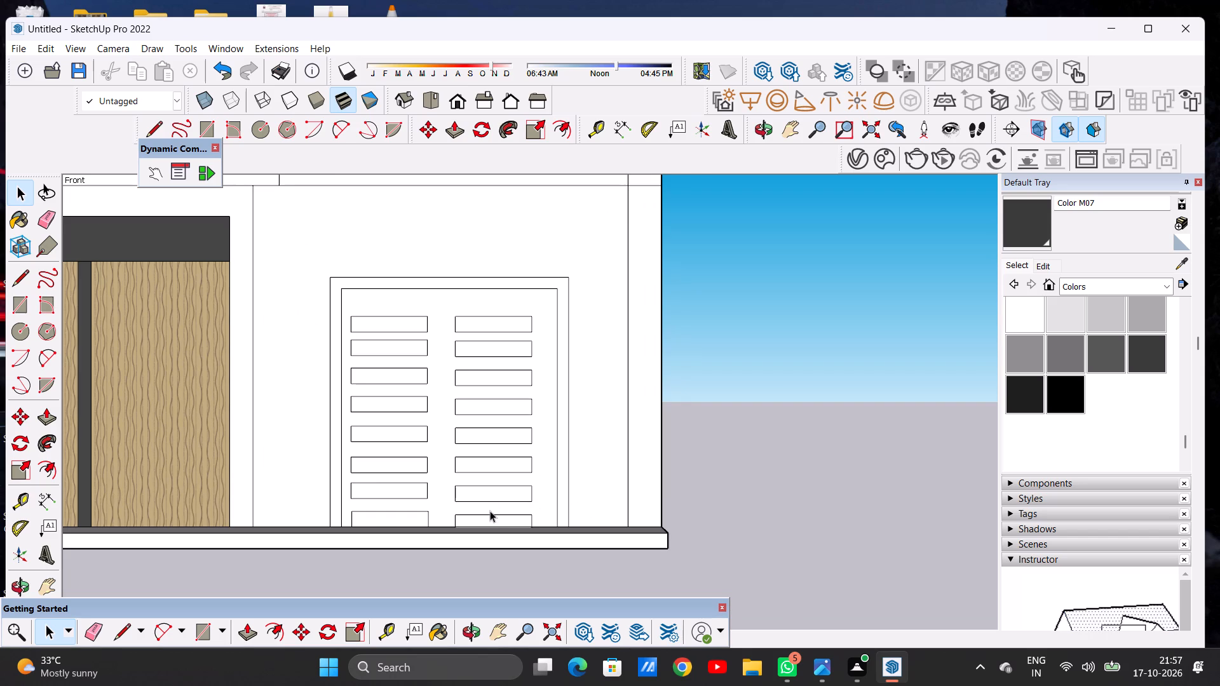
scroll(490, 511, up, 2)
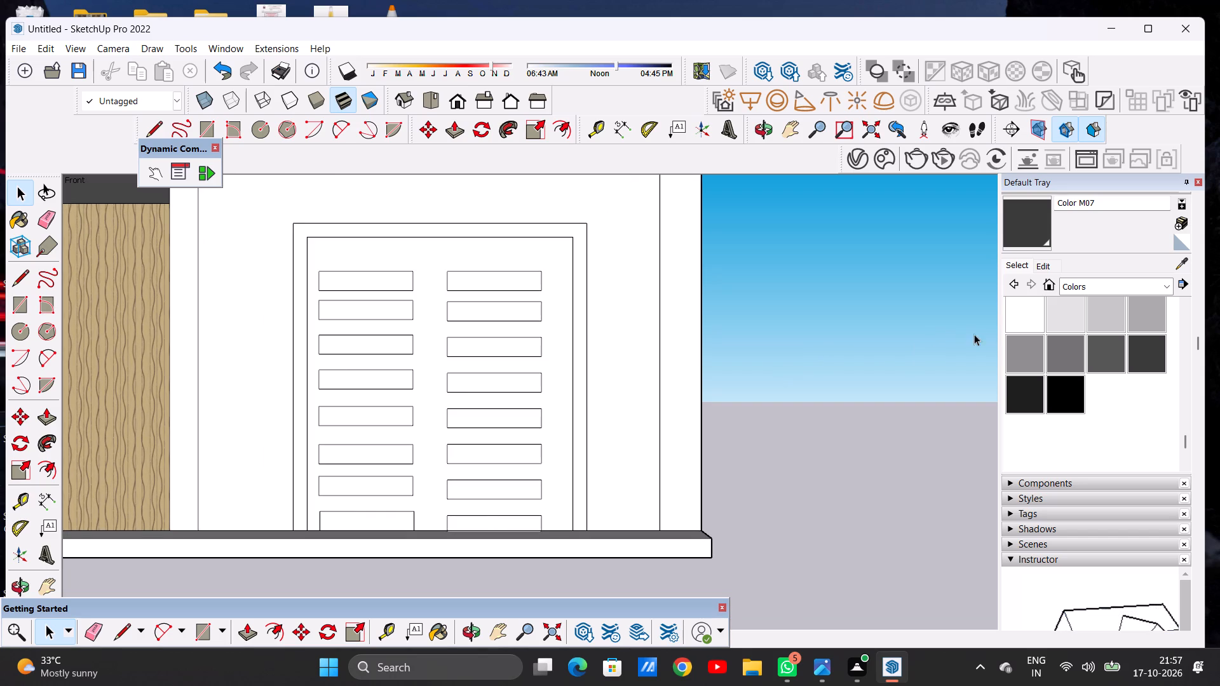
click(1069, 281)
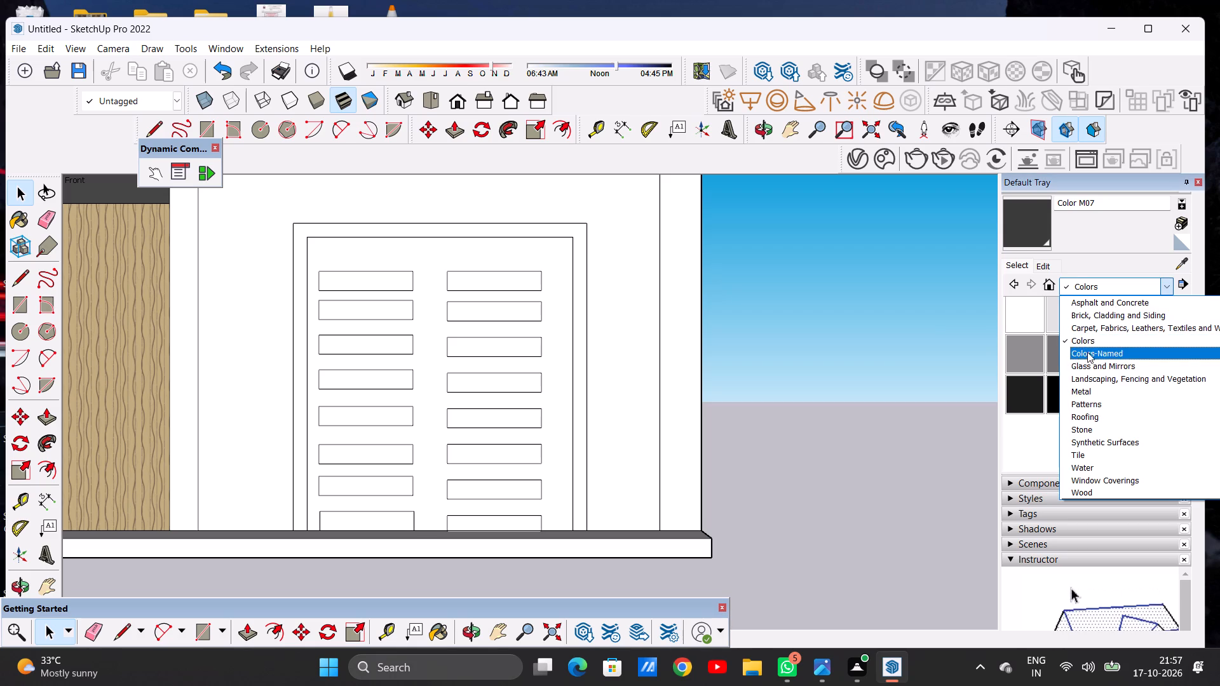
click(1087, 353)
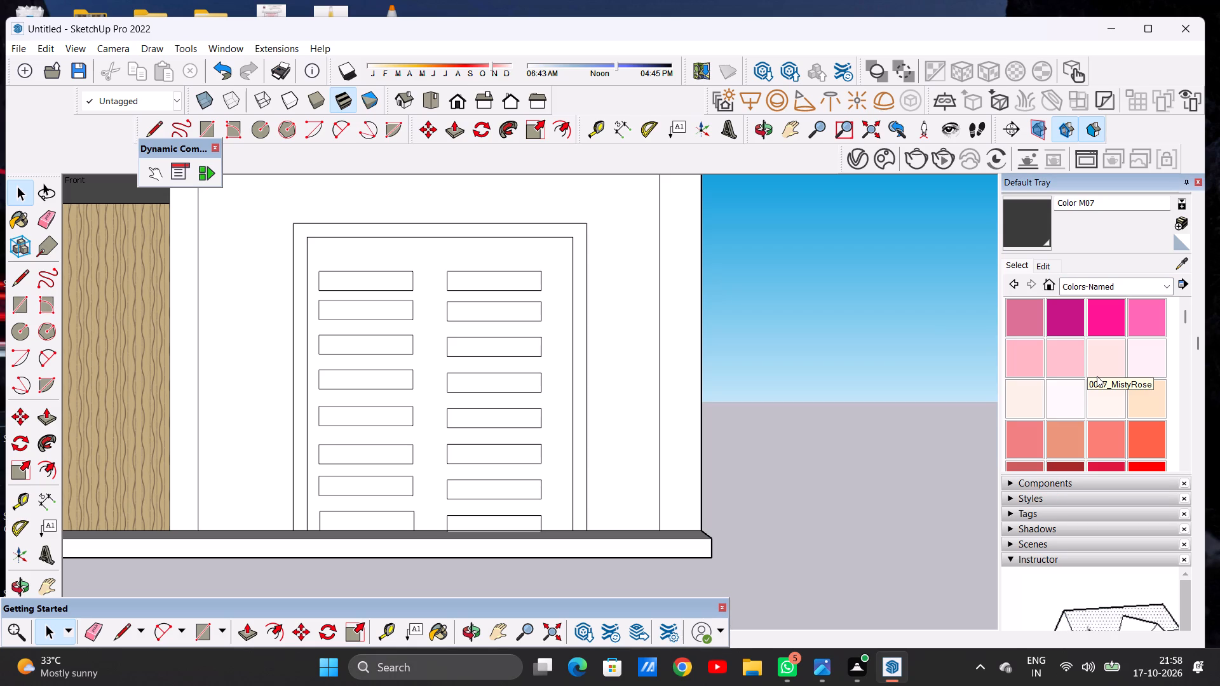
scroll(1097, 376, down, 2)
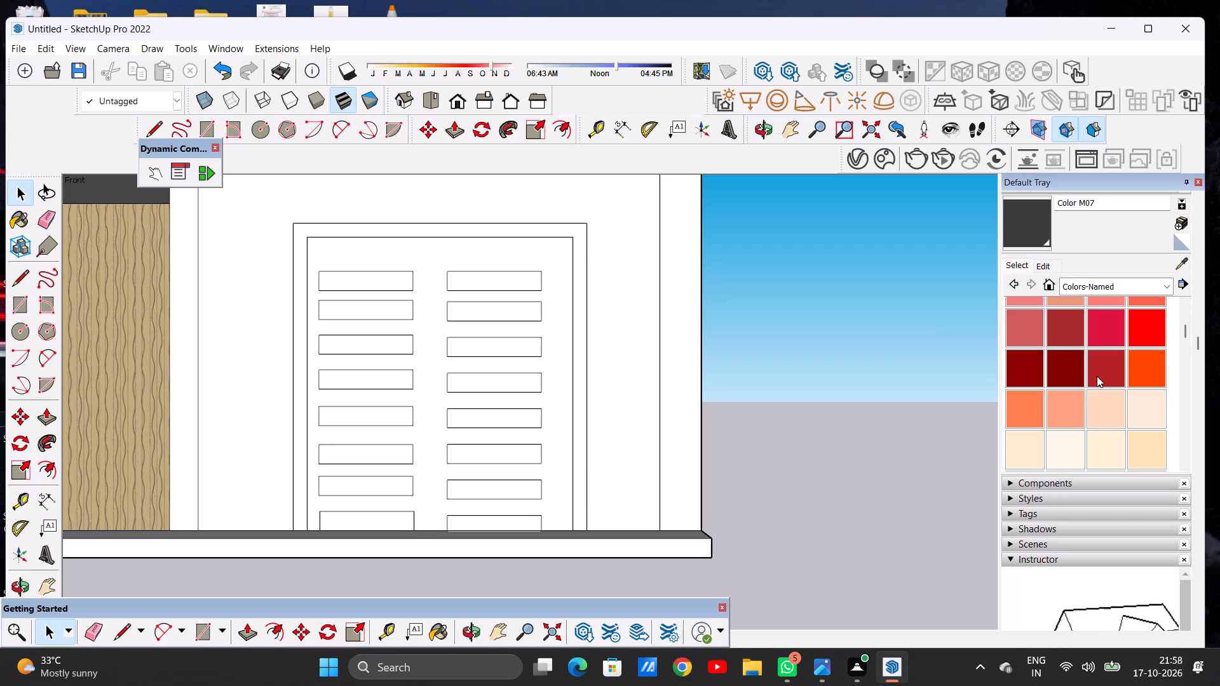
scroll(1097, 376, down, 1)
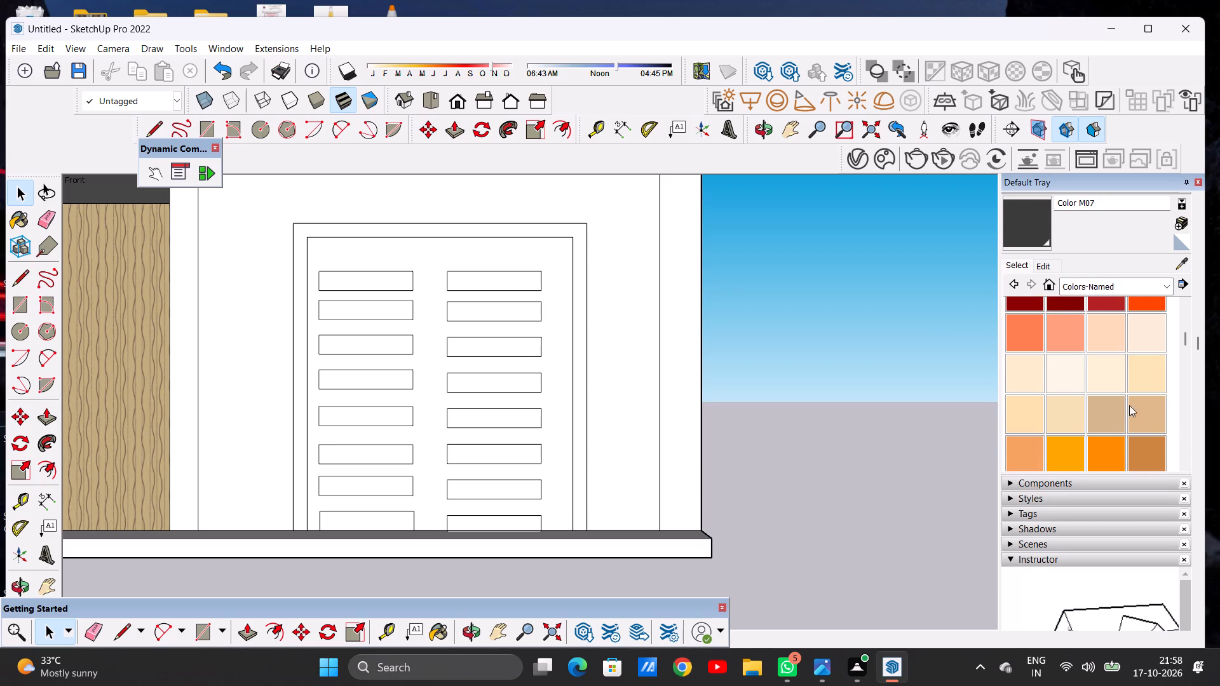
click(1111, 413)
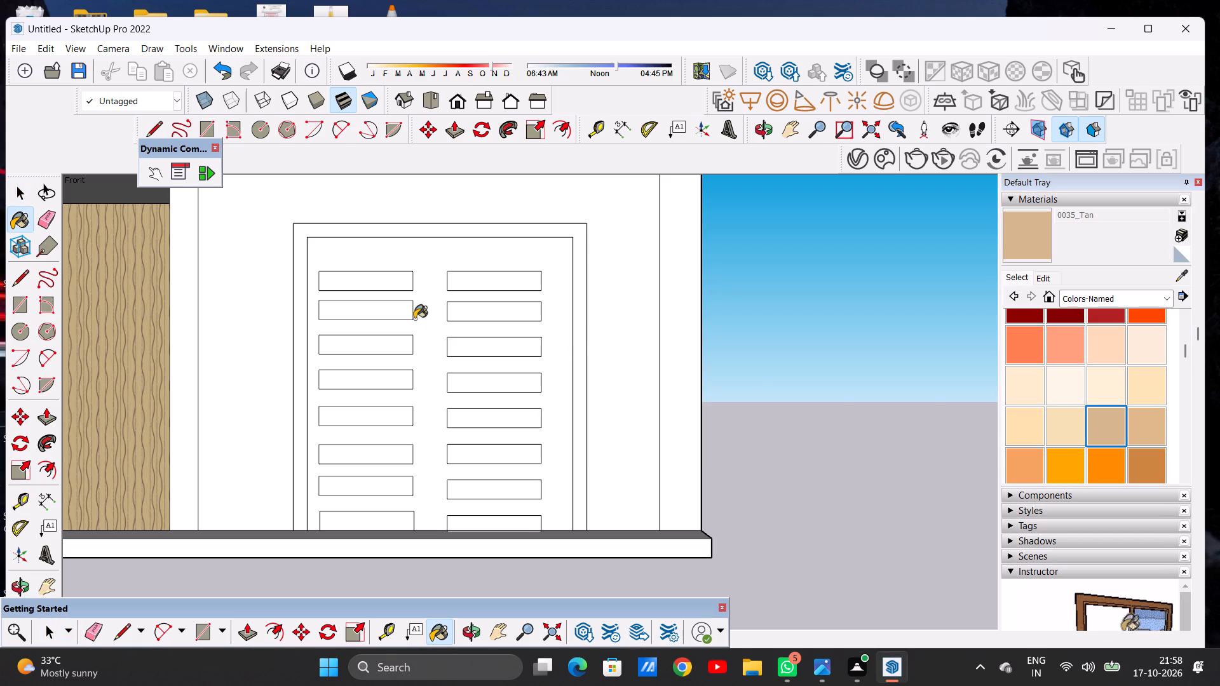
scroll(411, 302, up, 9)
click(387, 272)
scroll(394, 292, down, 6)
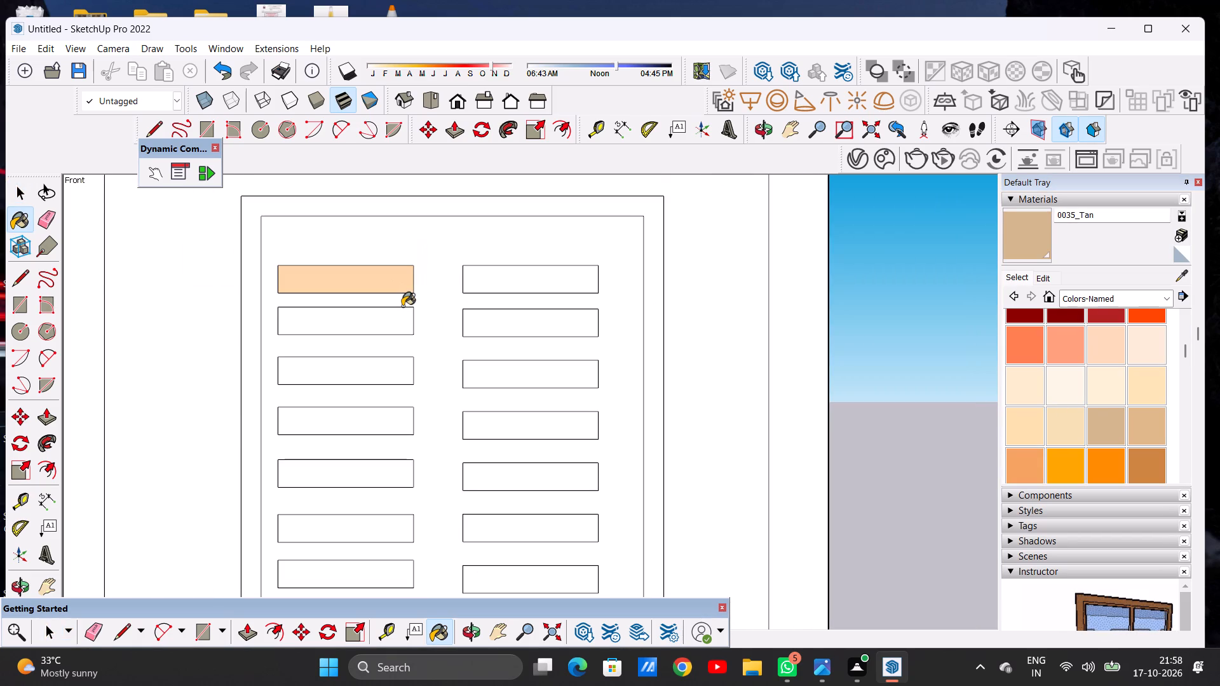
scroll(358, 313, down, 9)
scroll(390, 347, up, 6)
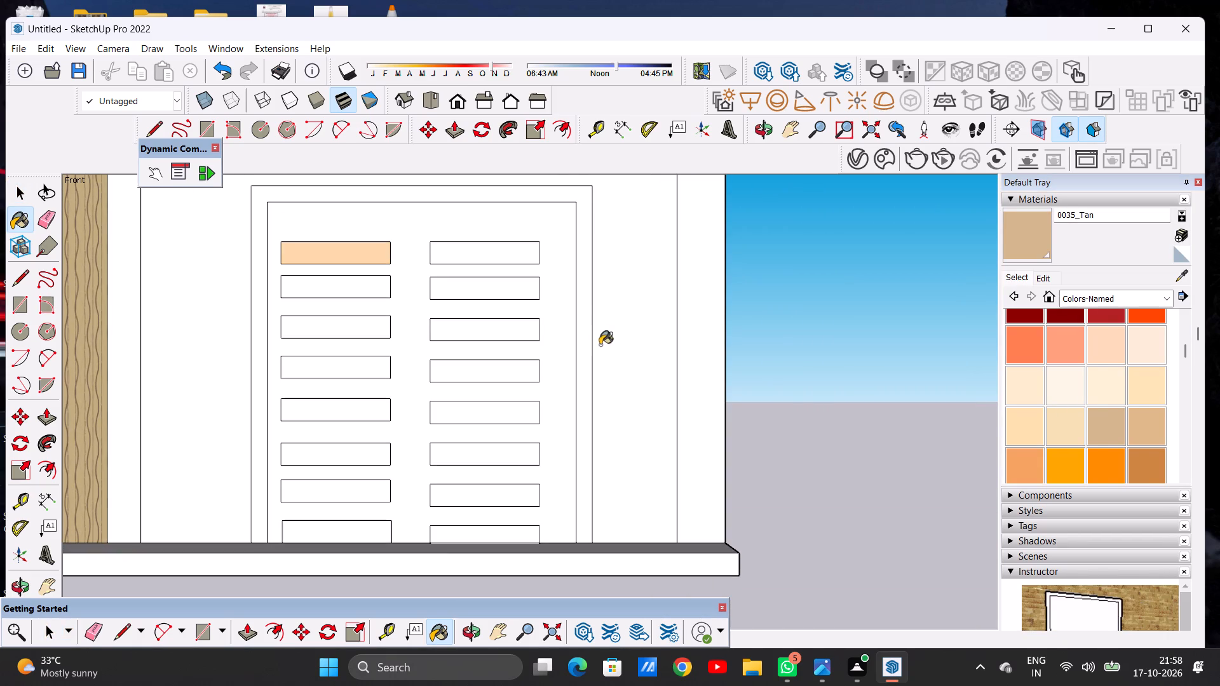
scroll(384, 293, up, 5)
click(381, 292)
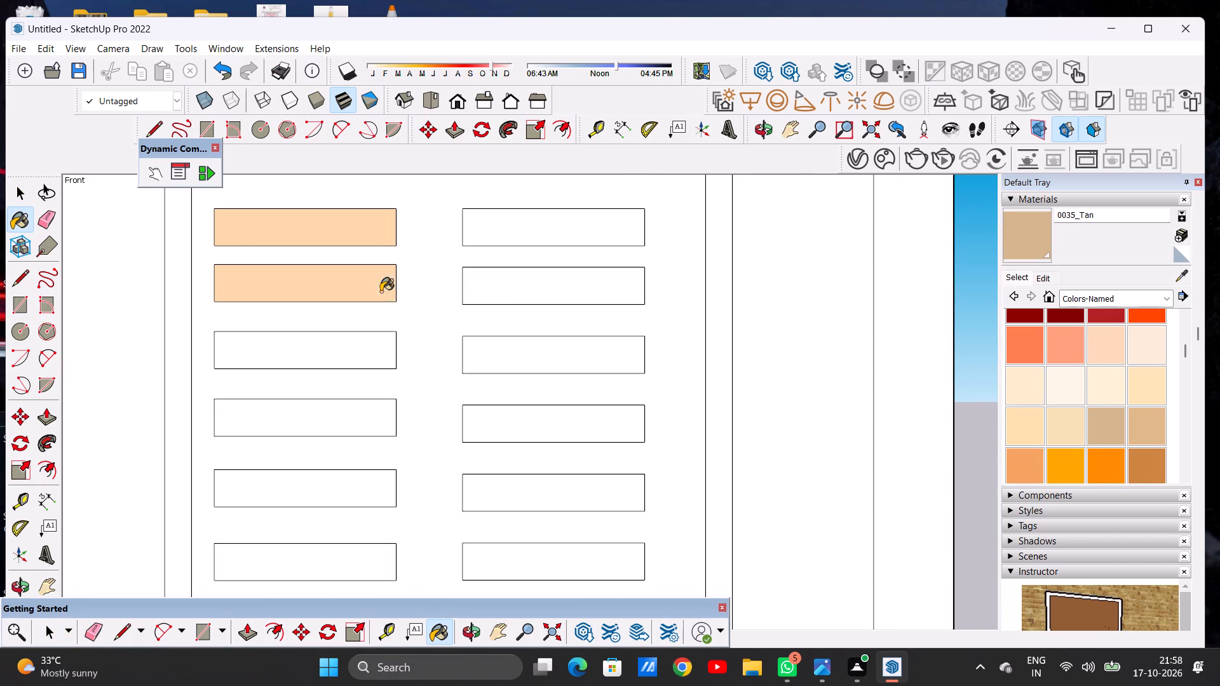
click(376, 356)
click(369, 421)
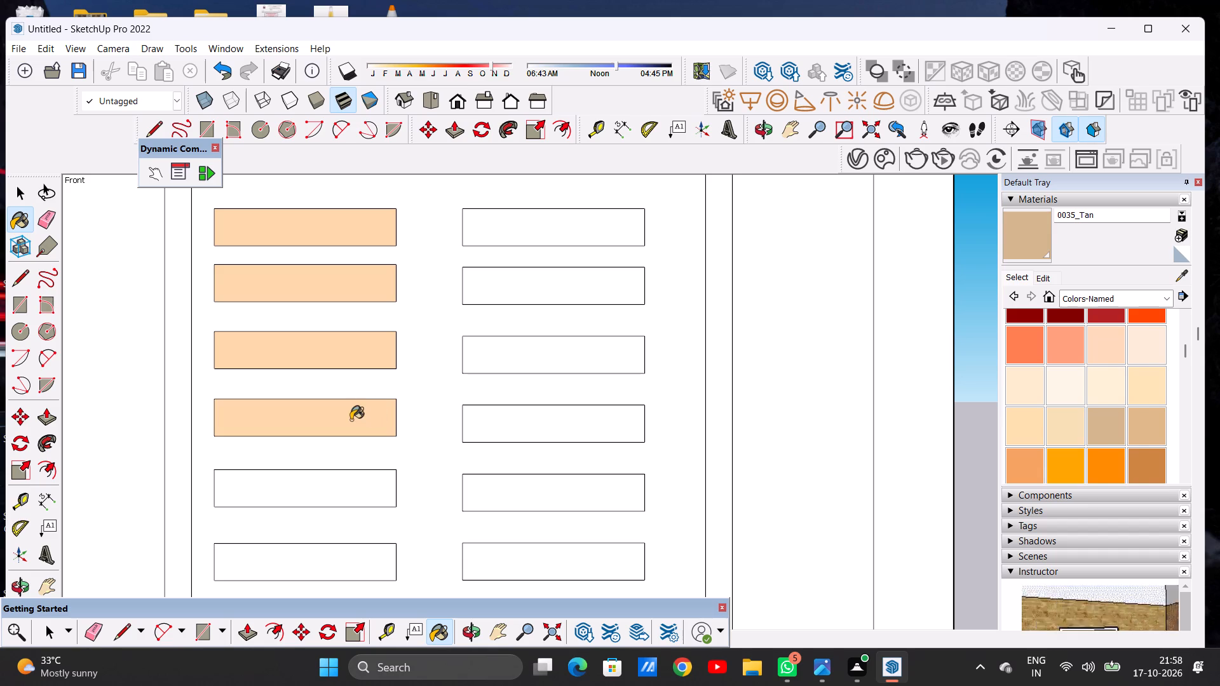
Brighten the color of the 0035_Tan material used on the garage door slats.
scroll(354, 363, down, 17)
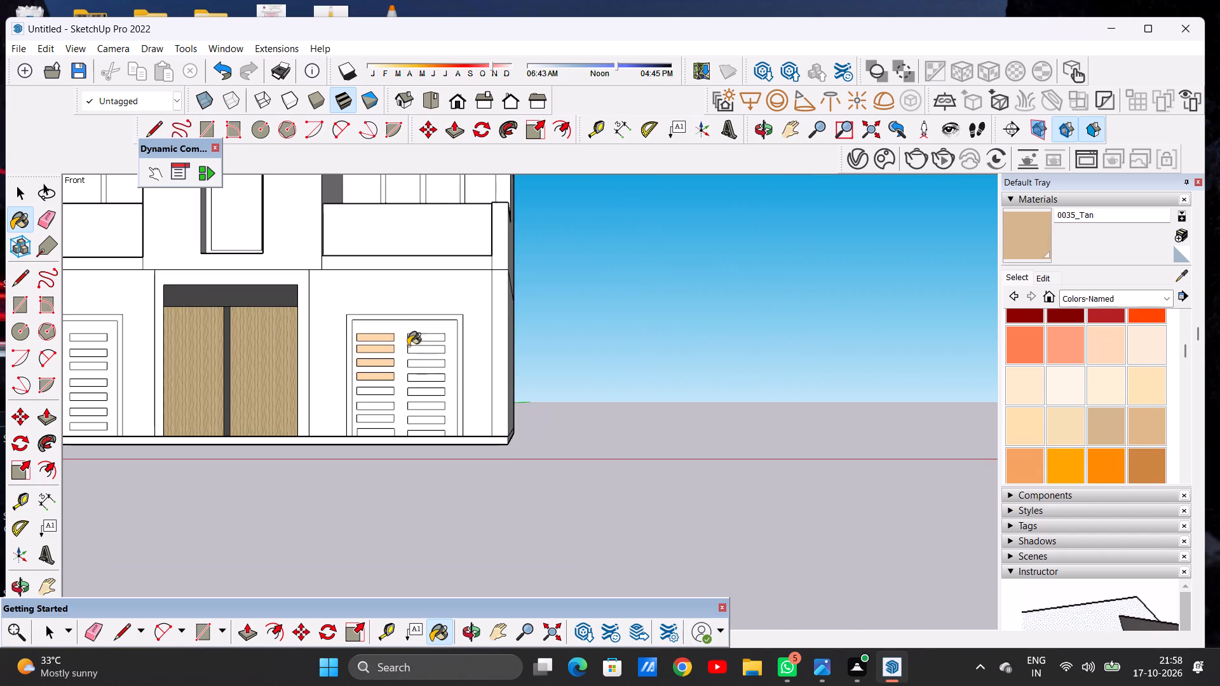
scroll(396, 337, up, 6)
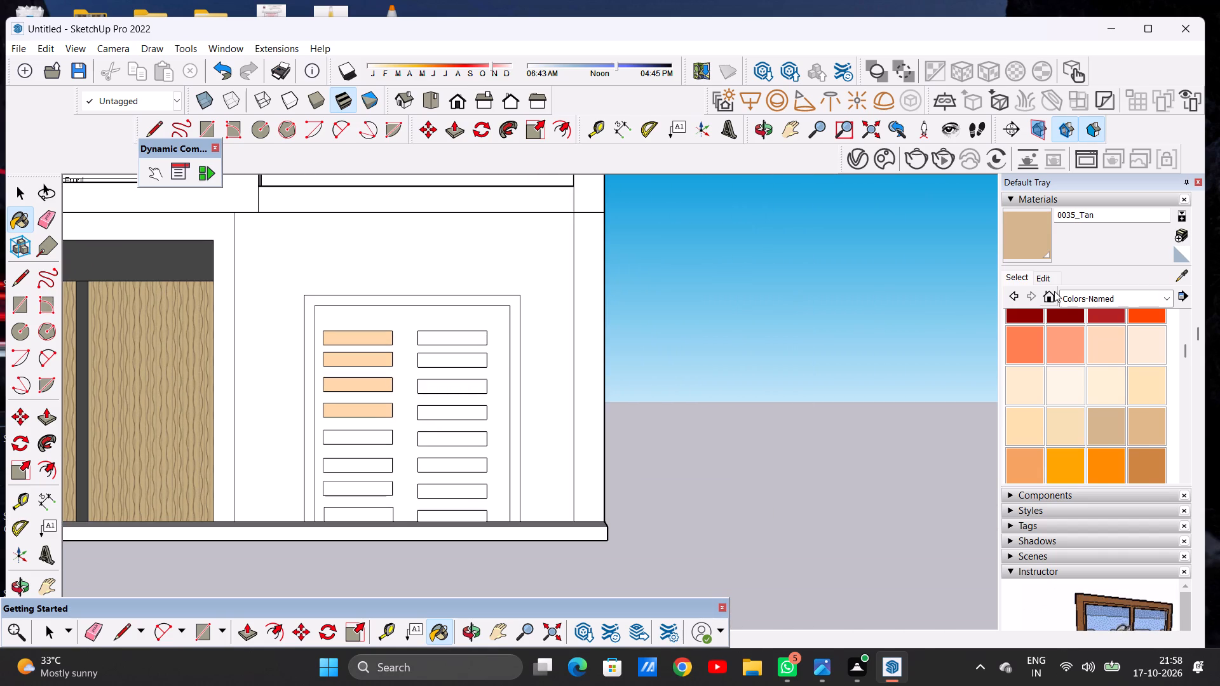
click(1037, 279)
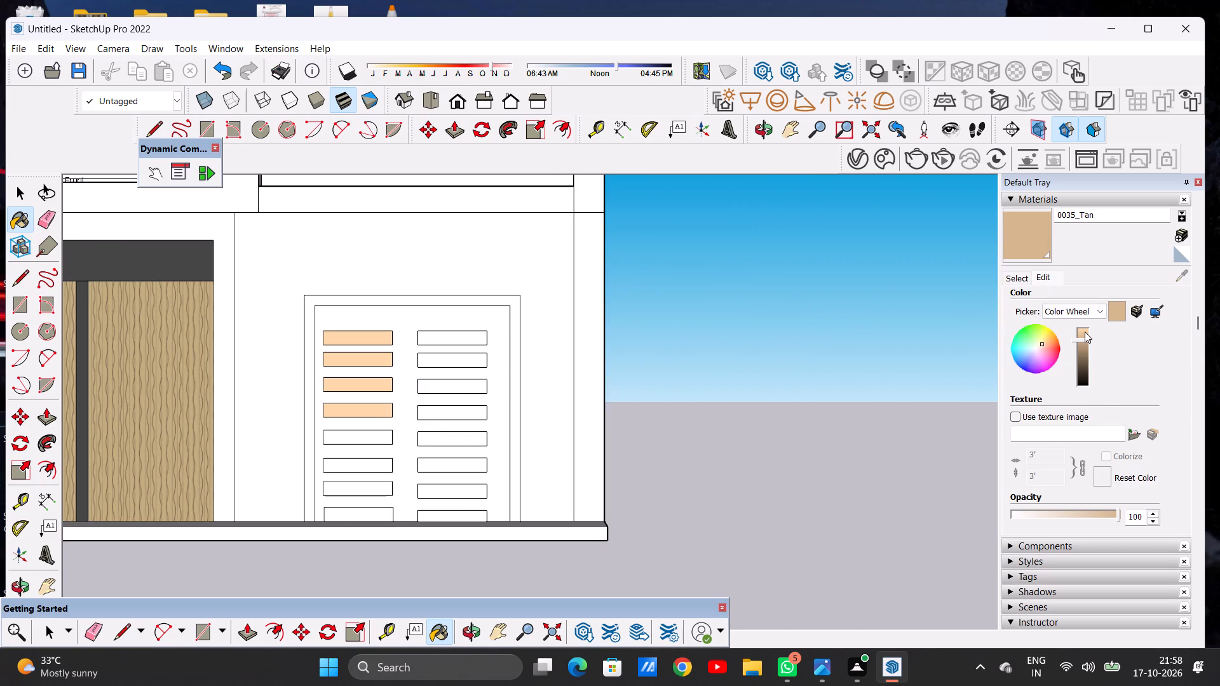
click(1083, 334)
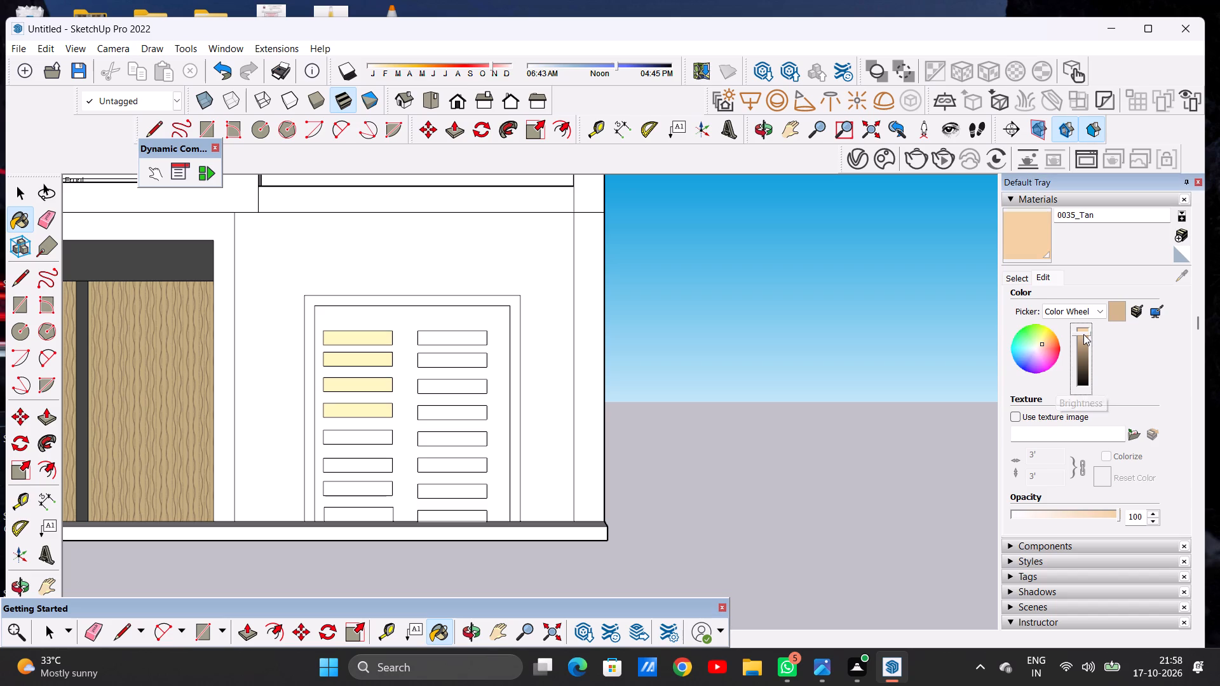
Paint the four remaining lower slats in the garage door's left column with the brightened 0035_Tan.
scroll(618, 350, down, 3)
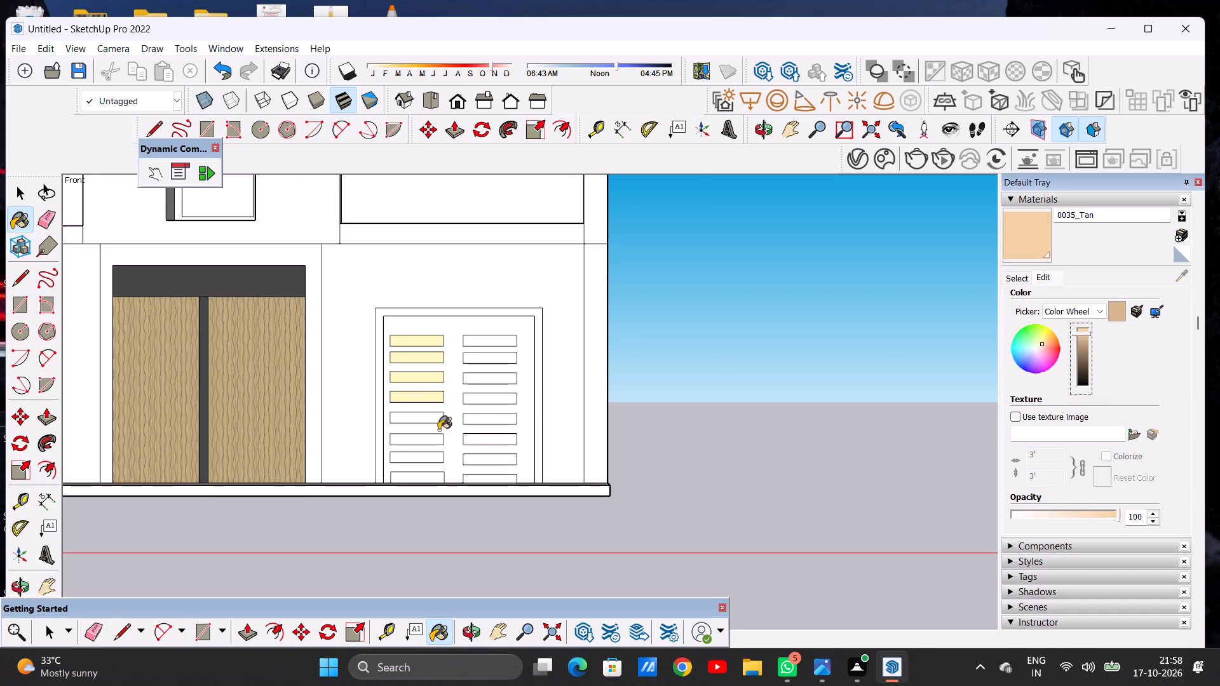
scroll(423, 431, up, 13)
click(430, 398)
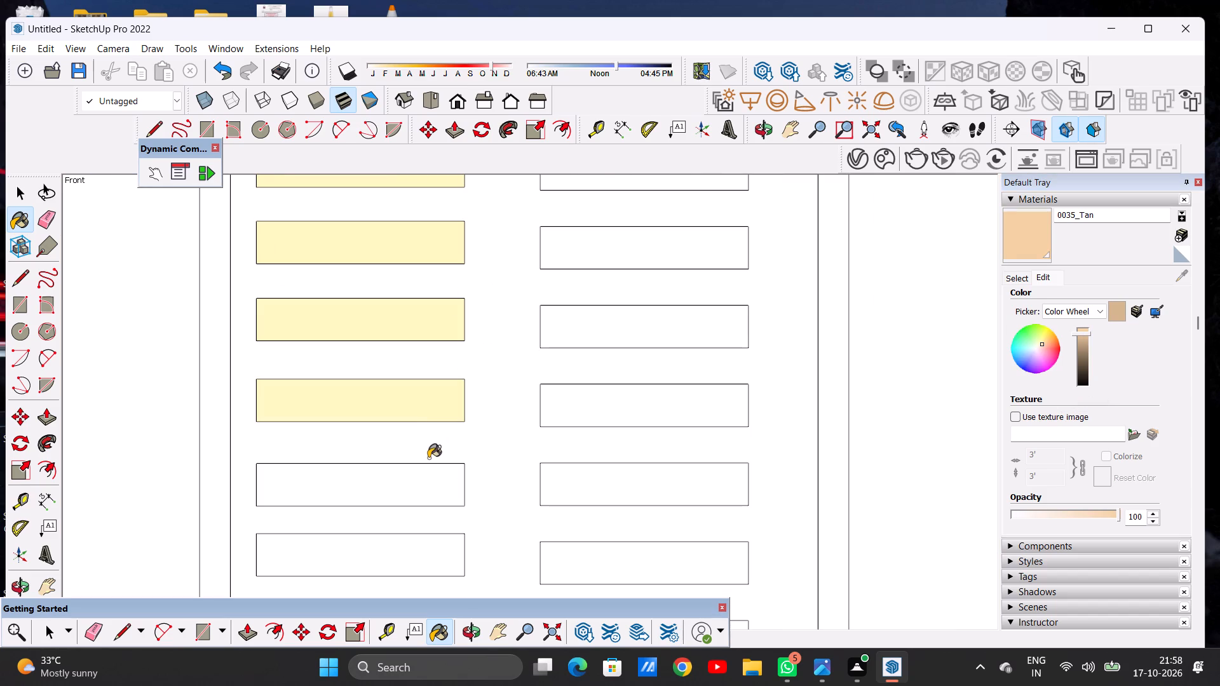
click(417, 483)
scroll(414, 445, down, 9)
middle_drag(579, 387, 284, 431)
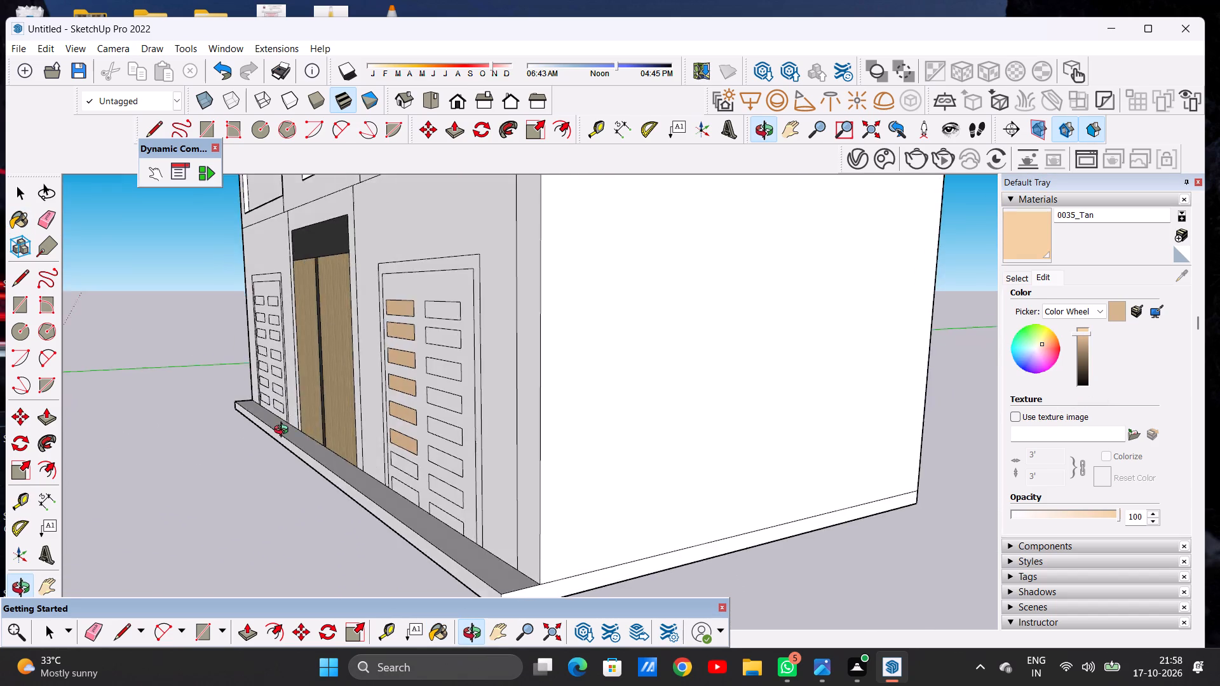
middle_drag(284, 431, 565, 423)
scroll(456, 490, up, 5)
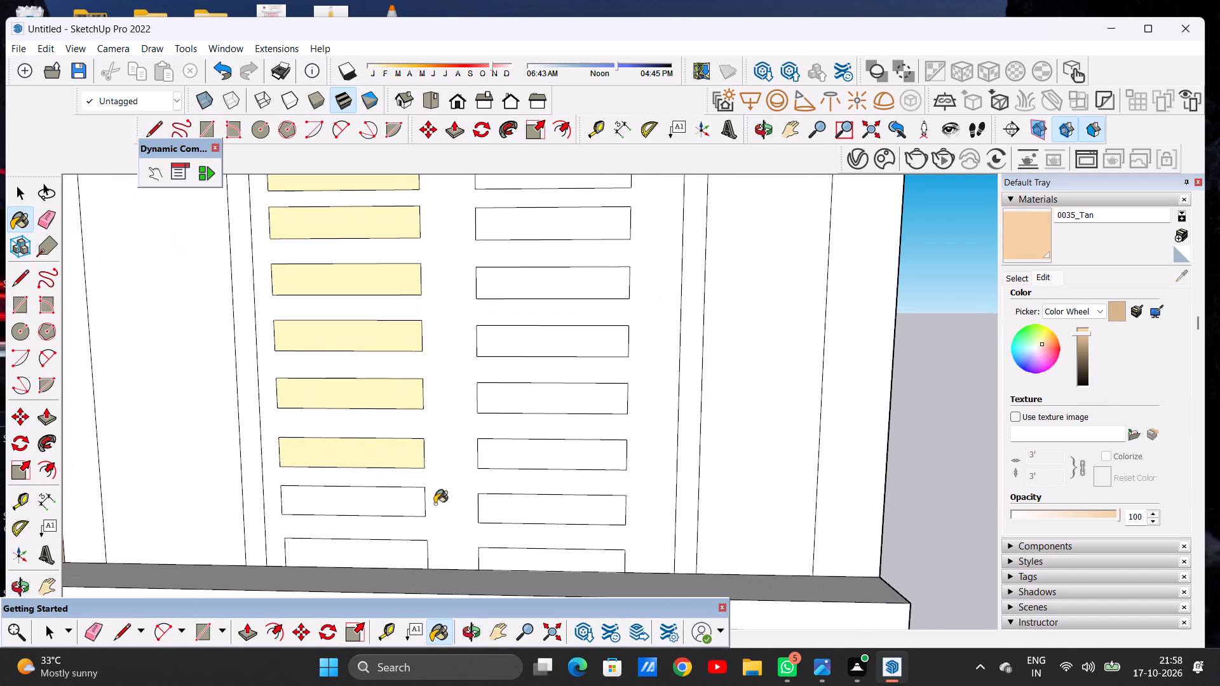
scroll(412, 504, up, 4)
click(412, 504)
scroll(401, 414, down, 9)
scroll(388, 485, up, 6)
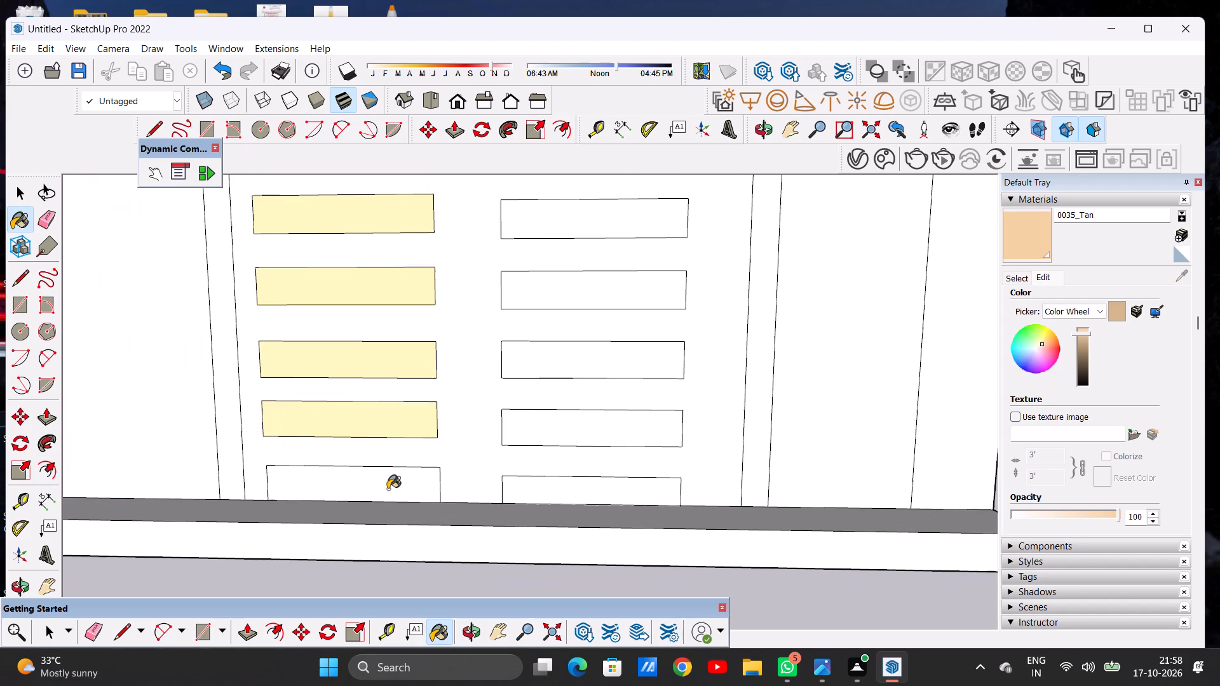
click(388, 486)
Paint all eight slats in the garage door's right column with the brightened 0035_Tan.
click(521, 487)
click(526, 429)
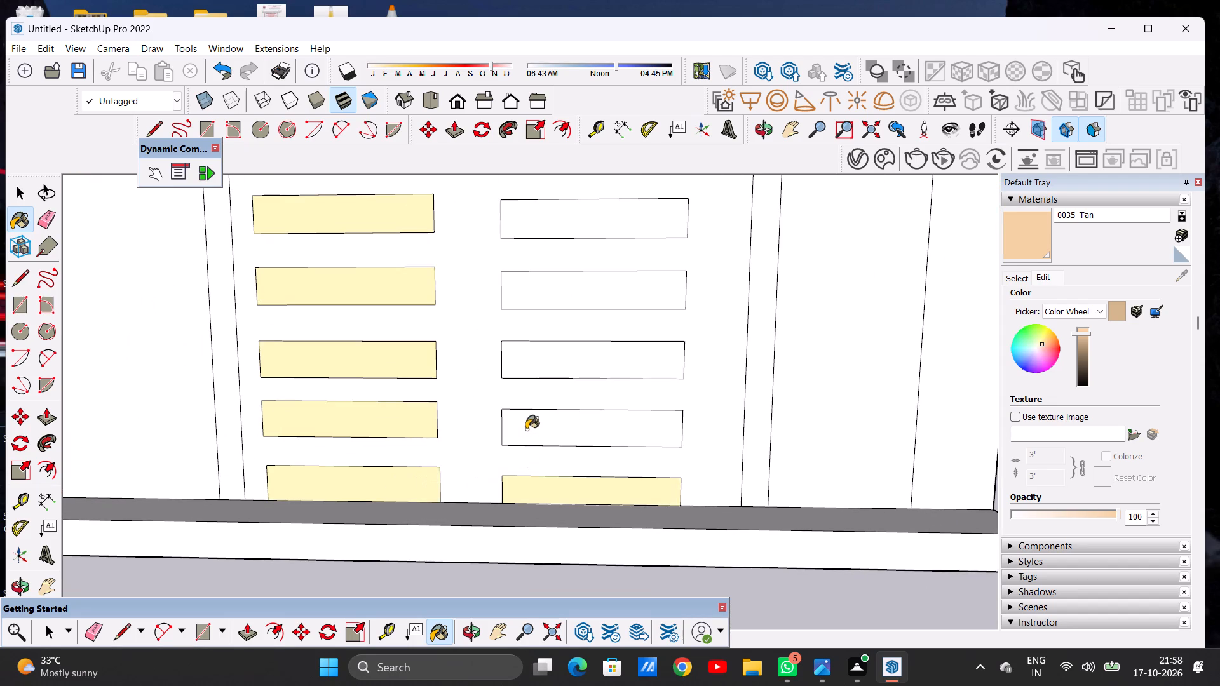
click(543, 359)
scroll(442, 407, down, 10)
scroll(495, 387, up, 5)
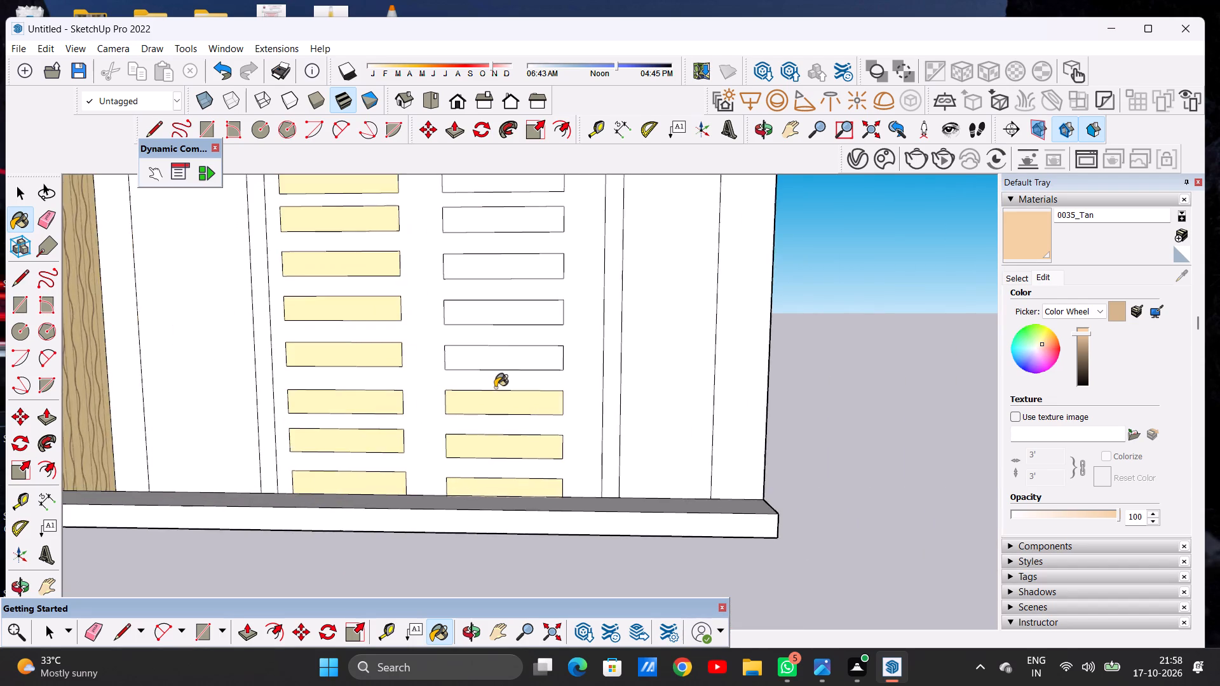
scroll(495, 387, up, 6)
click(496, 346)
click(507, 274)
scroll(457, 440, down, 7)
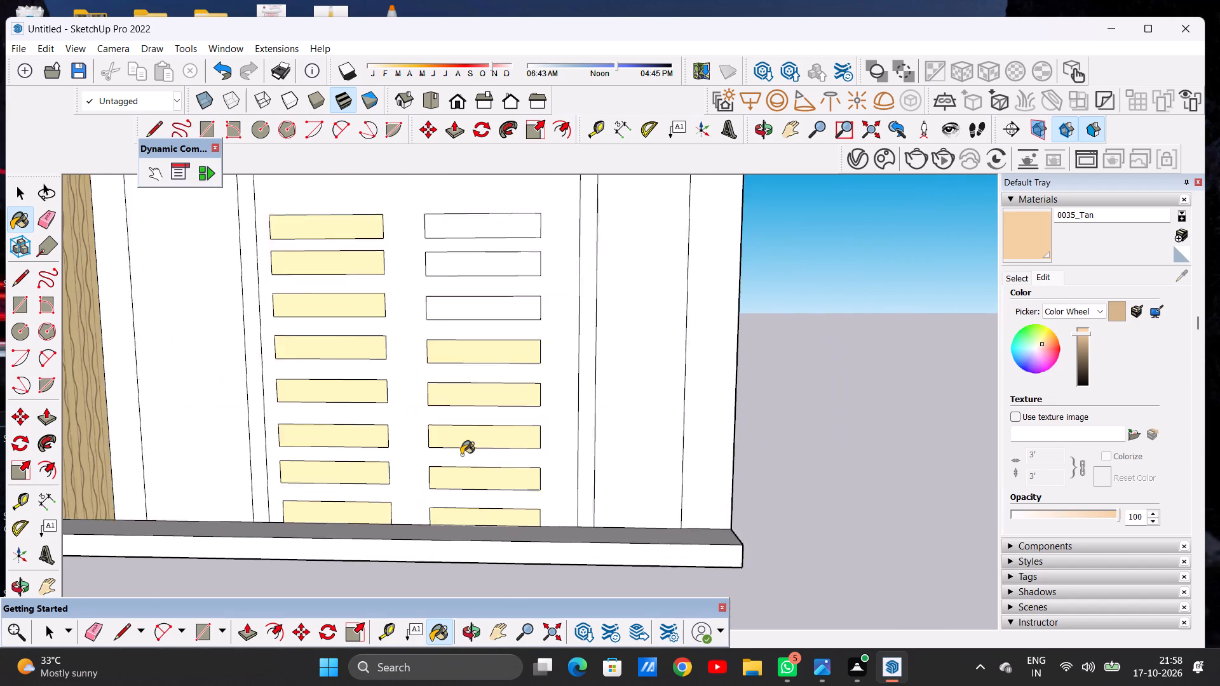
scroll(499, 221, up, 6)
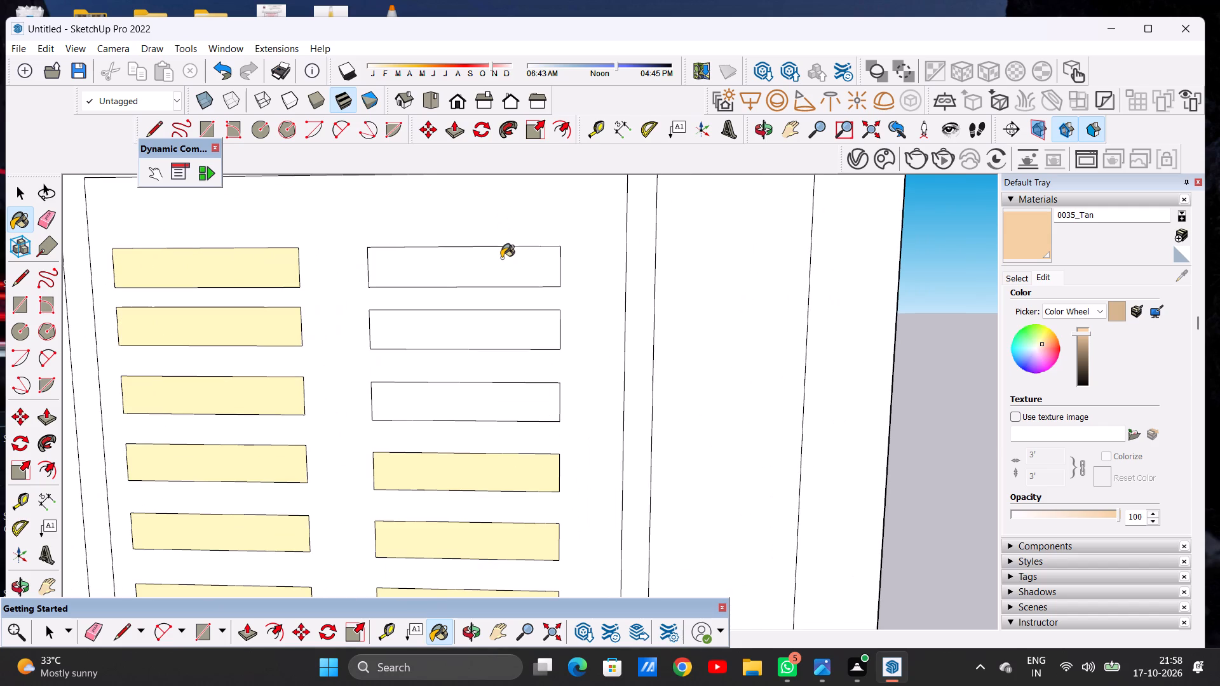
click(501, 258)
click(487, 332)
click(452, 400)
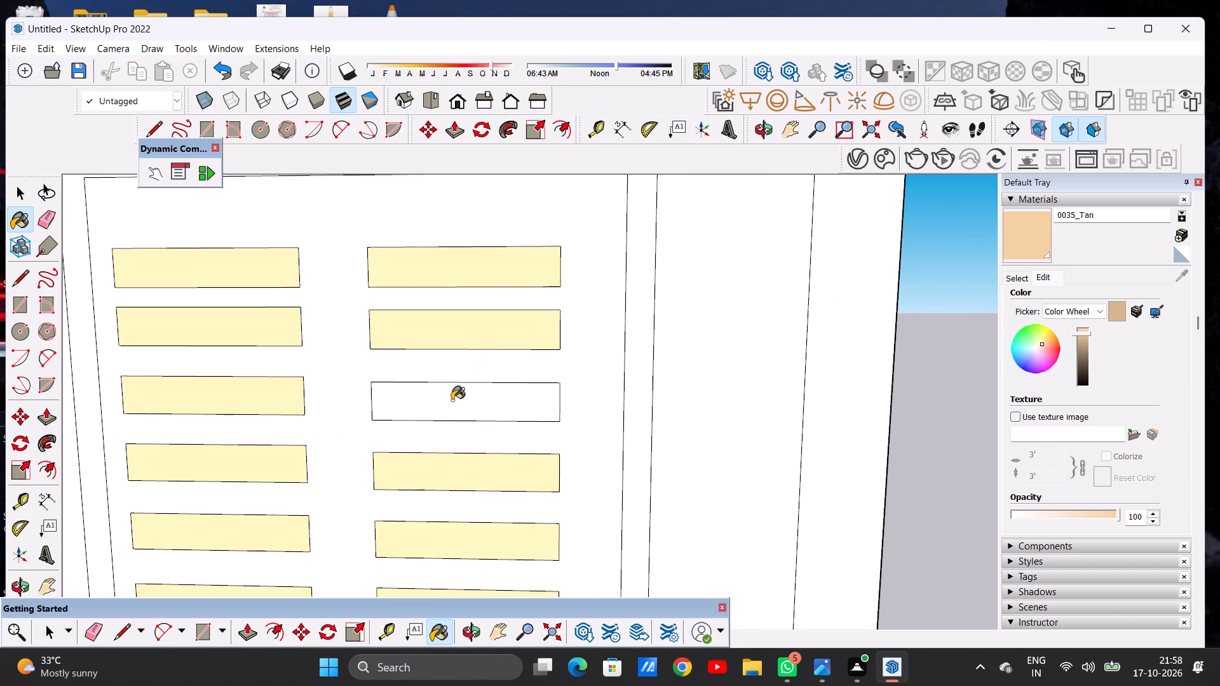
Paint the garage door panel surrounding the slats with Wood Floor Parquet from the Wood collection.
scroll(471, 390, down, 13)
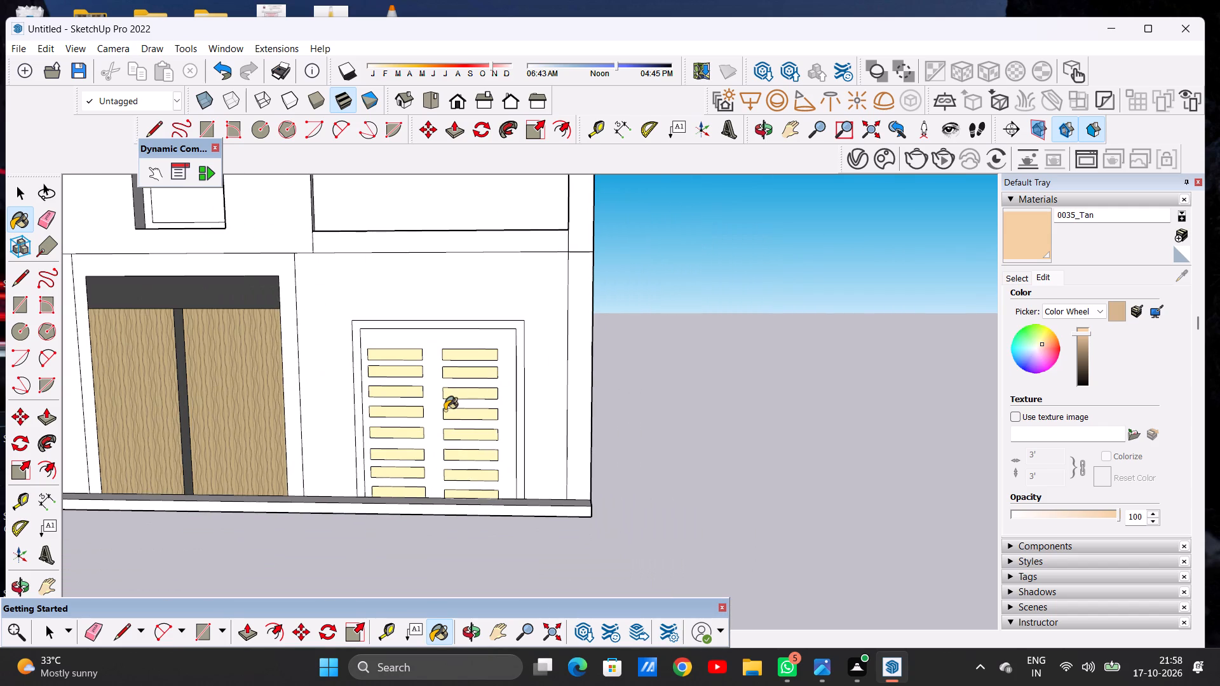
scroll(445, 410, down, 5)
scroll(428, 447, up, 7)
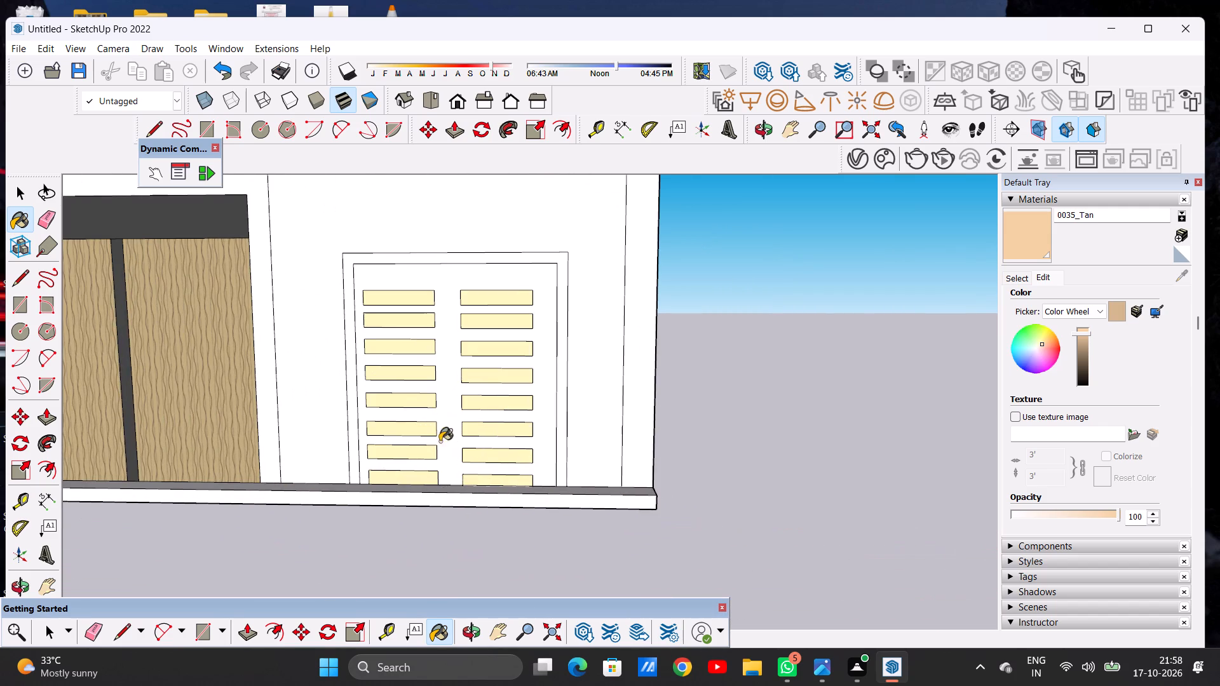
click(1012, 279)
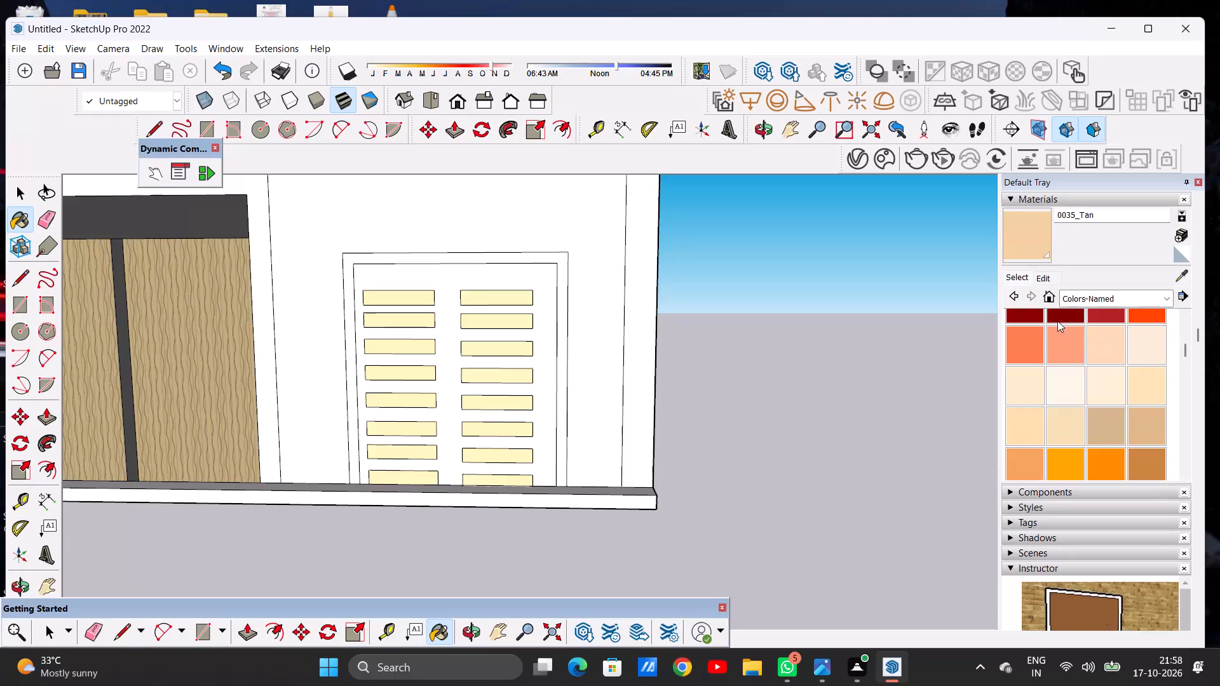
click(1106, 293)
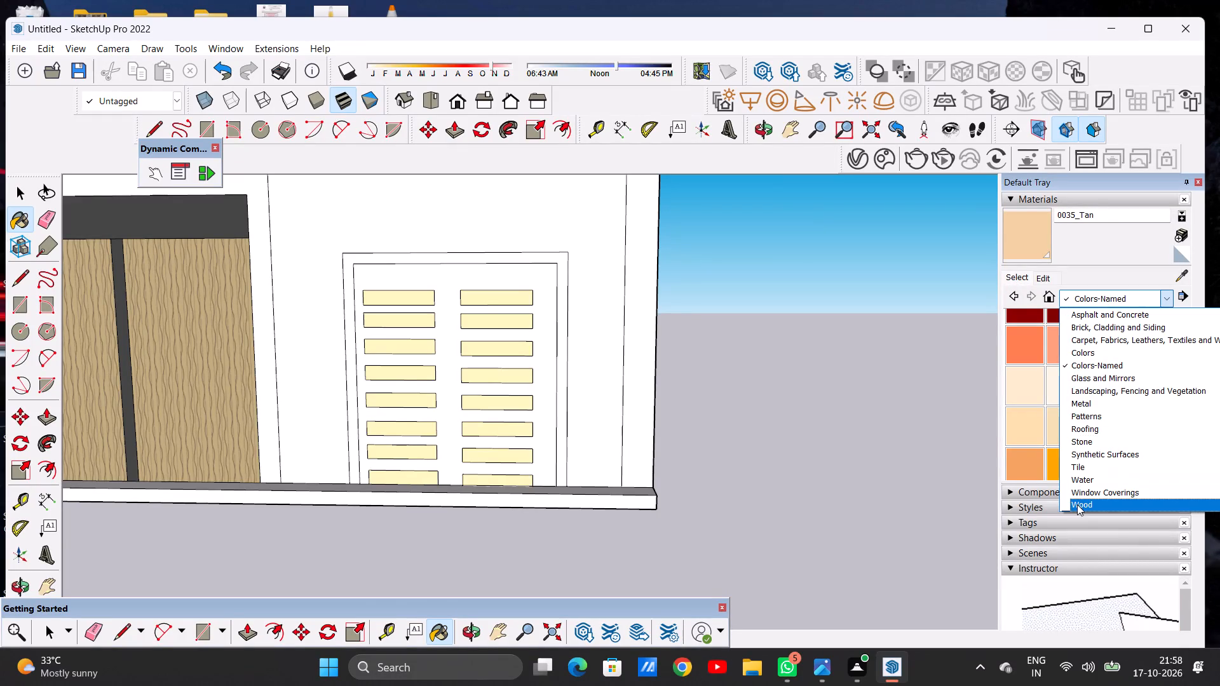
click(1077, 504)
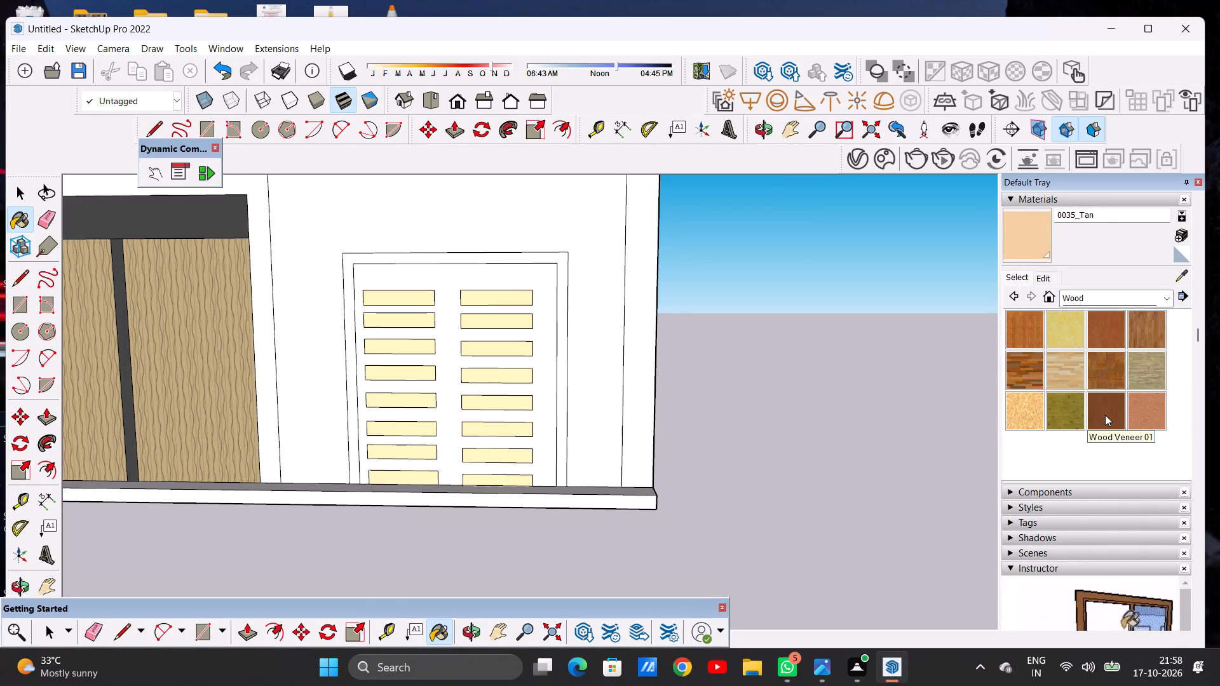
click(1105, 415)
click(1105, 377)
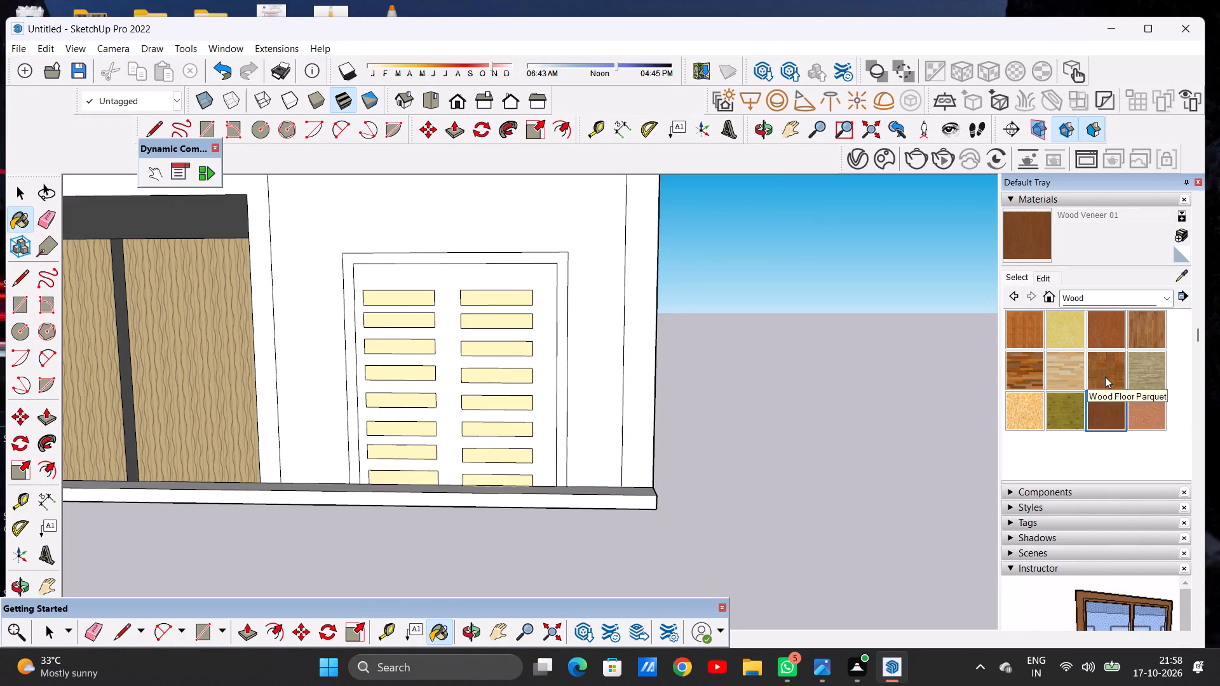
scroll(567, 377, up, 4)
click(533, 373)
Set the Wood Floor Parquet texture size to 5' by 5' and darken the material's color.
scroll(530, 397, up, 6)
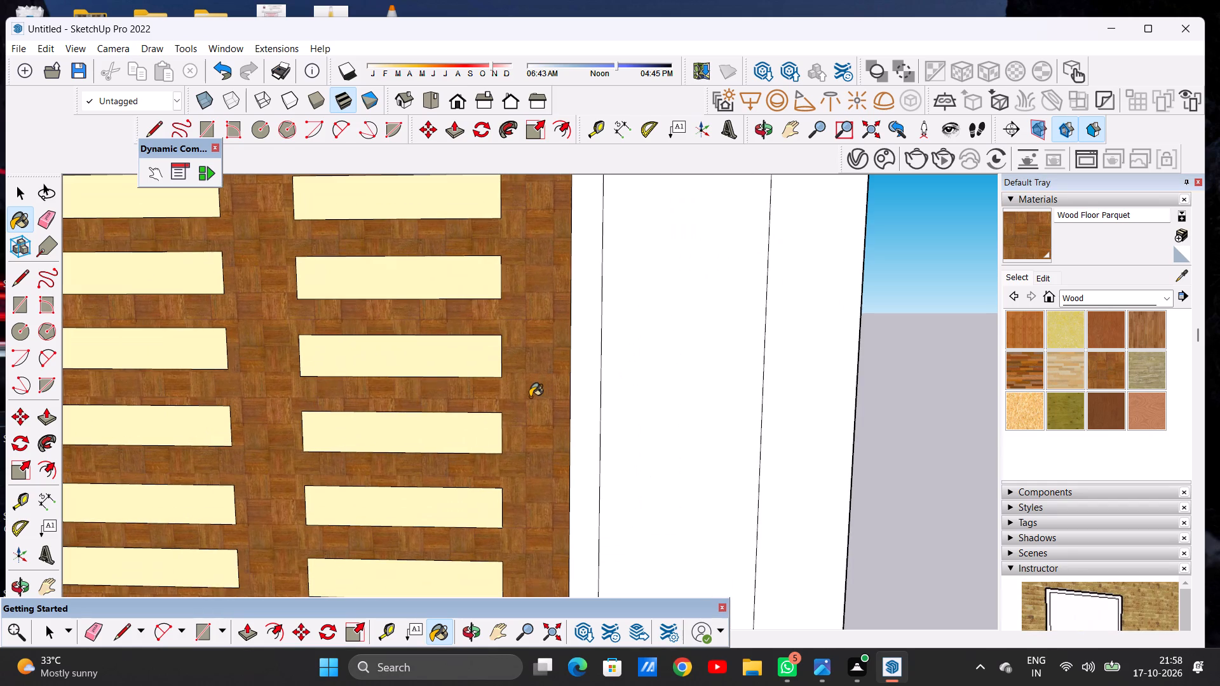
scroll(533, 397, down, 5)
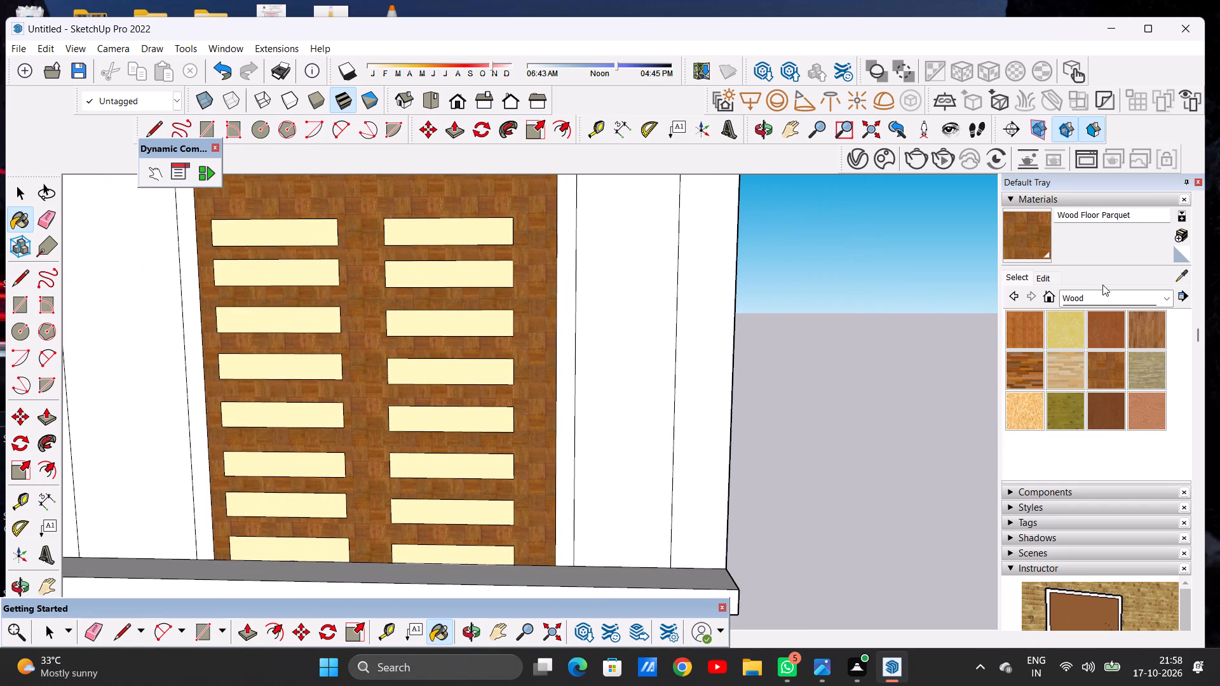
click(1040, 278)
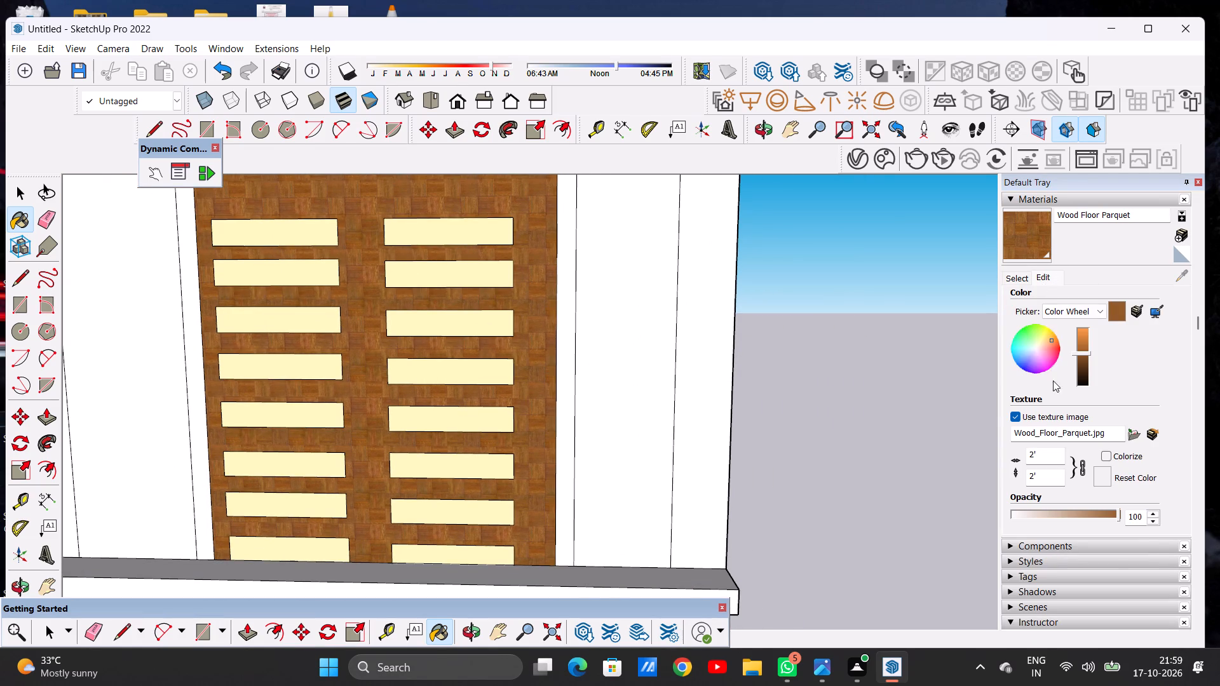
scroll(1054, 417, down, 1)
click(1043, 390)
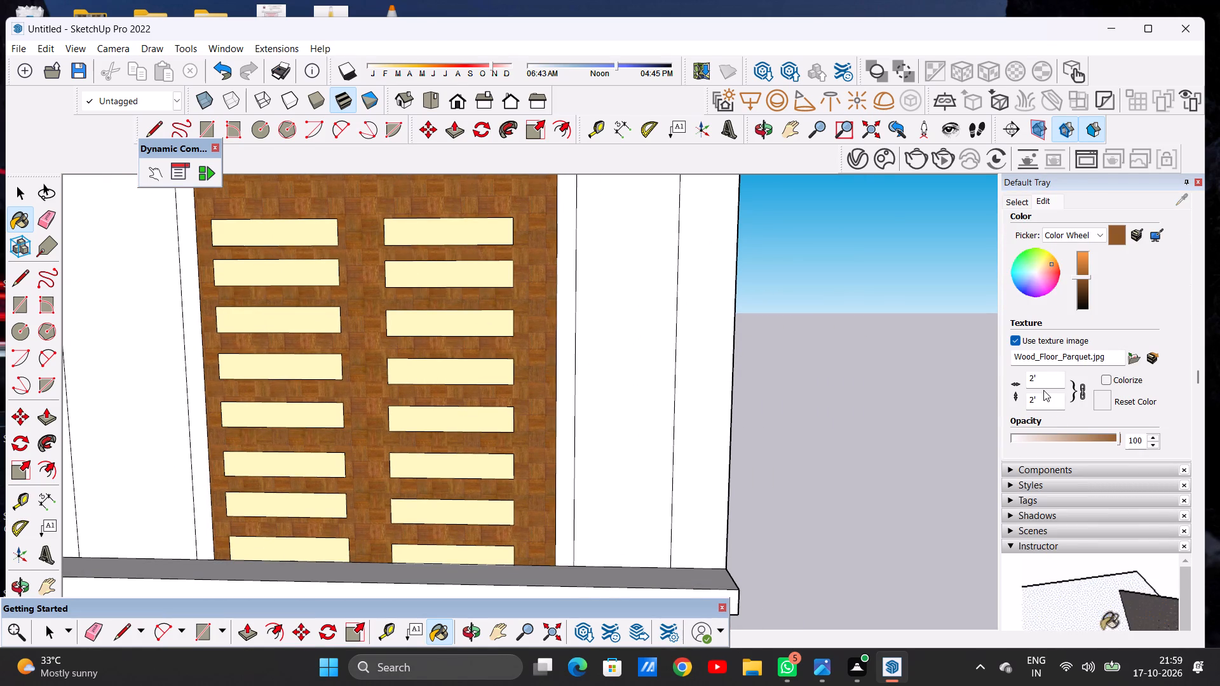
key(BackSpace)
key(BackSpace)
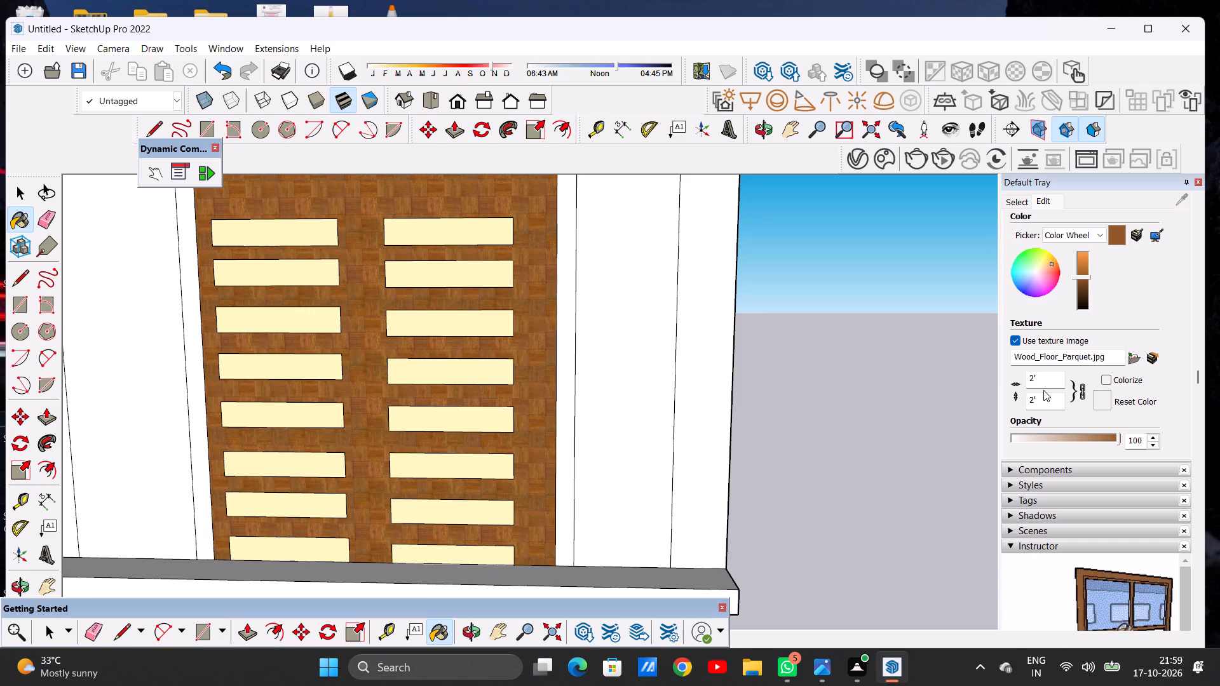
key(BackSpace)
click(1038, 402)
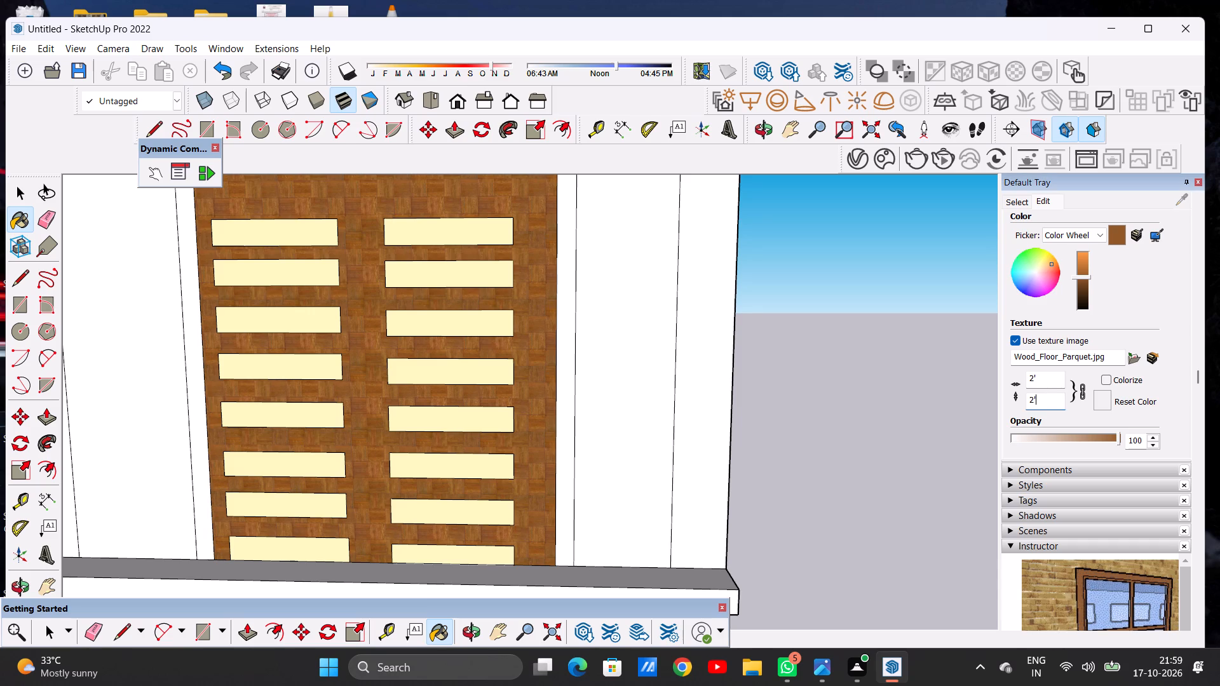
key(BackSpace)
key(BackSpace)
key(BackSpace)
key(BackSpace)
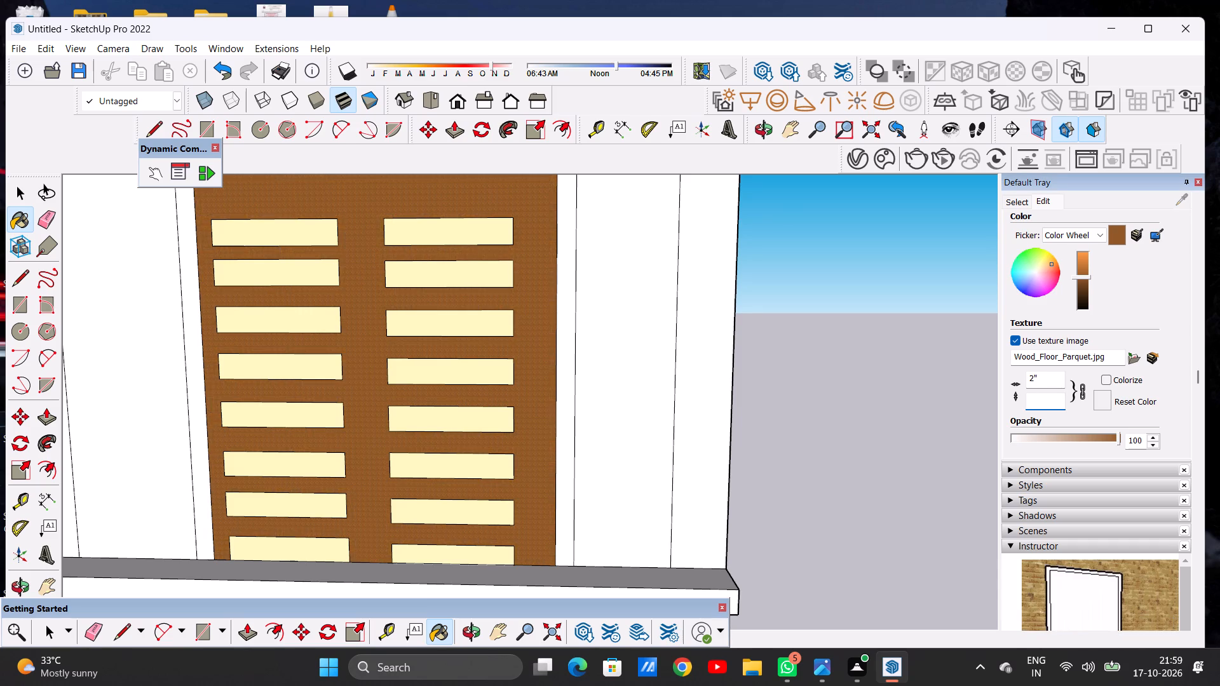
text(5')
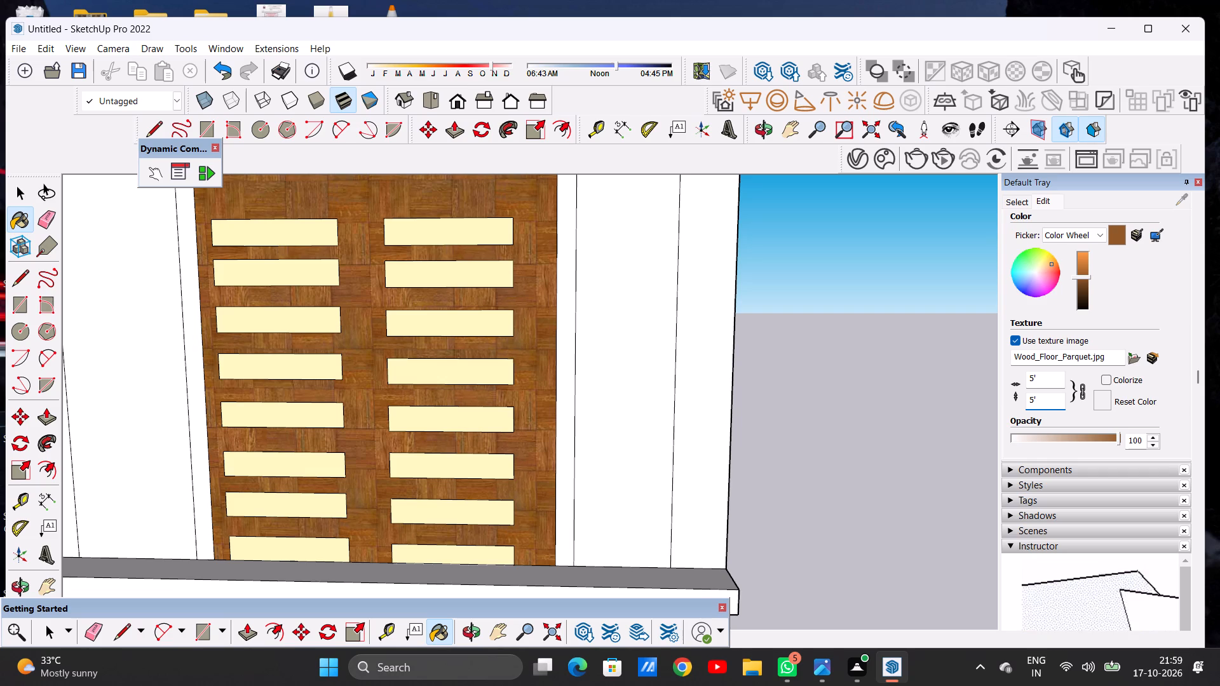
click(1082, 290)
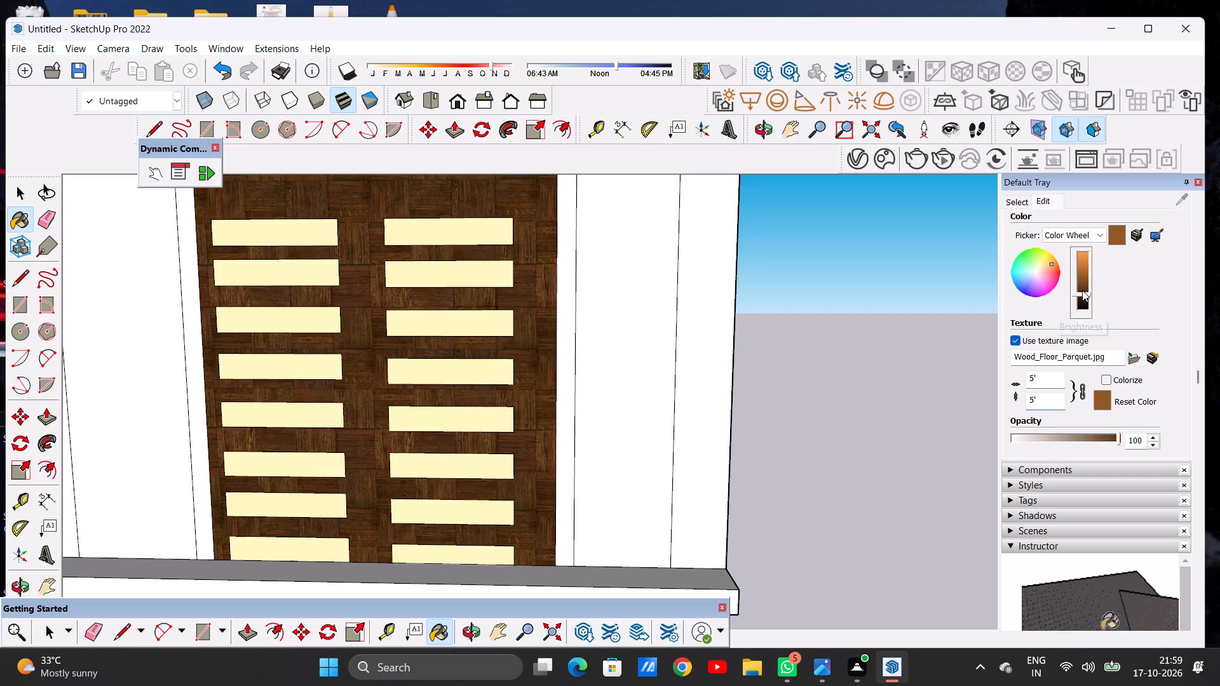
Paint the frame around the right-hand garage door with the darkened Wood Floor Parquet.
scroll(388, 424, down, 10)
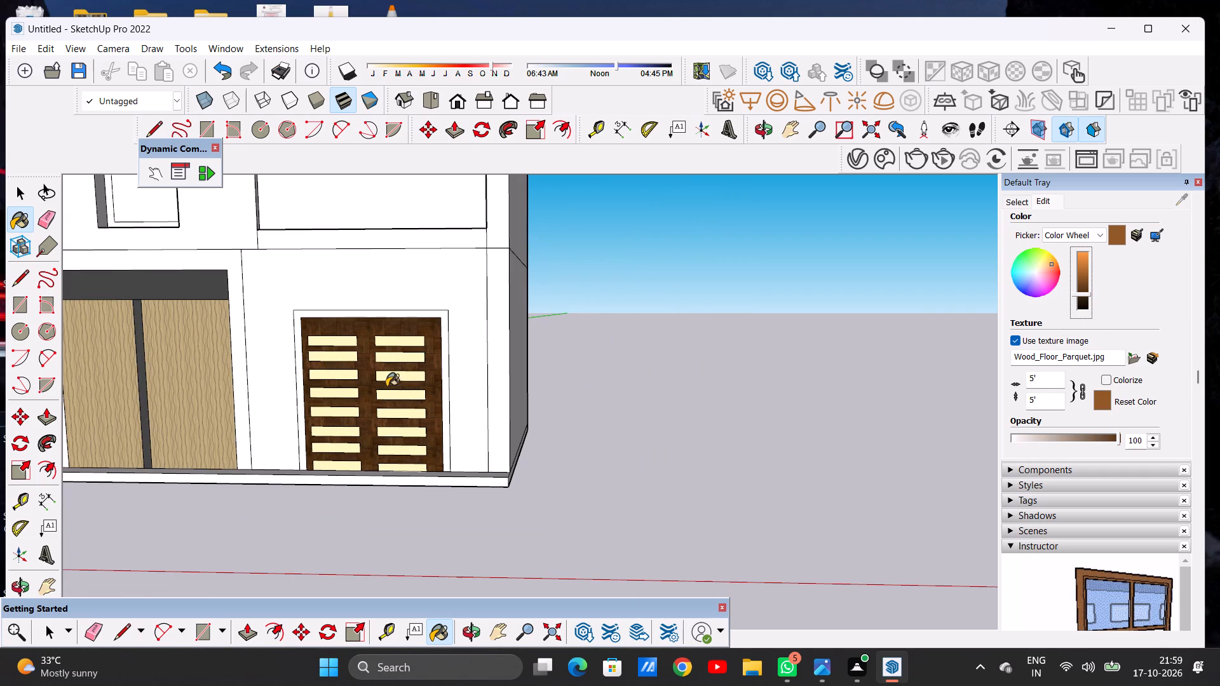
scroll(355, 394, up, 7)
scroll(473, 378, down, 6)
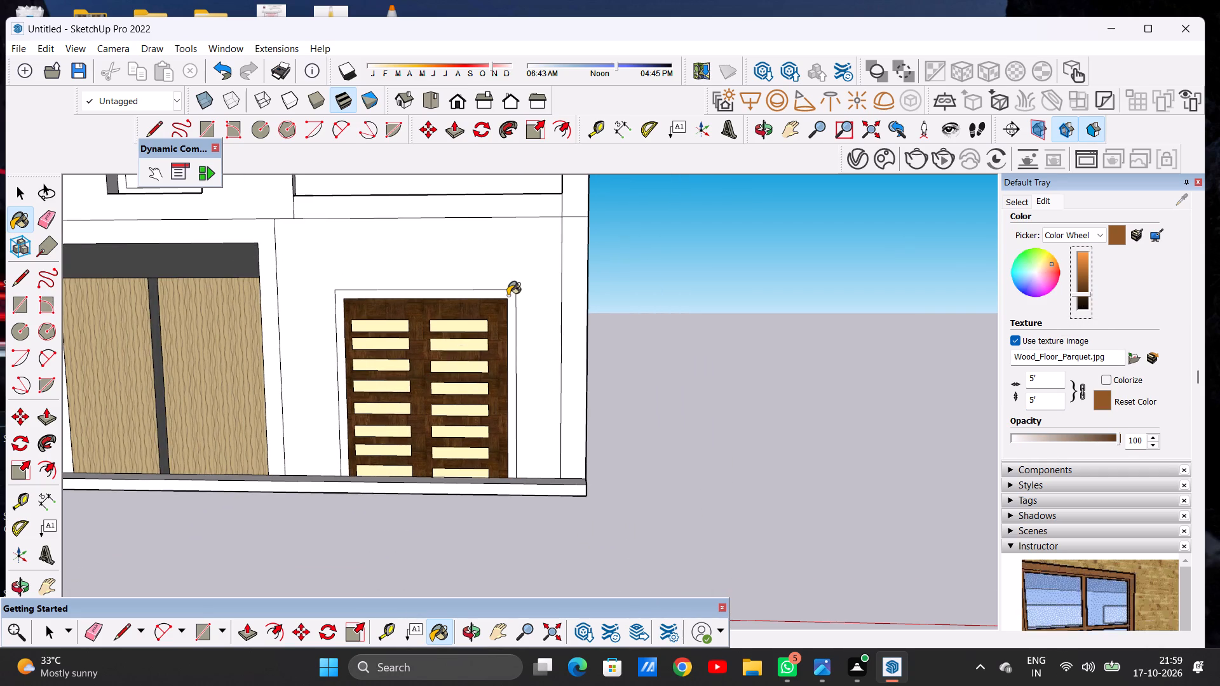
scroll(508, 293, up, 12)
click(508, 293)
Examine the painted garage door against the entrance and the rest of the elevation, from afar and up close.
scroll(510, 337, down, 20)
scroll(510, 337, down, 1)
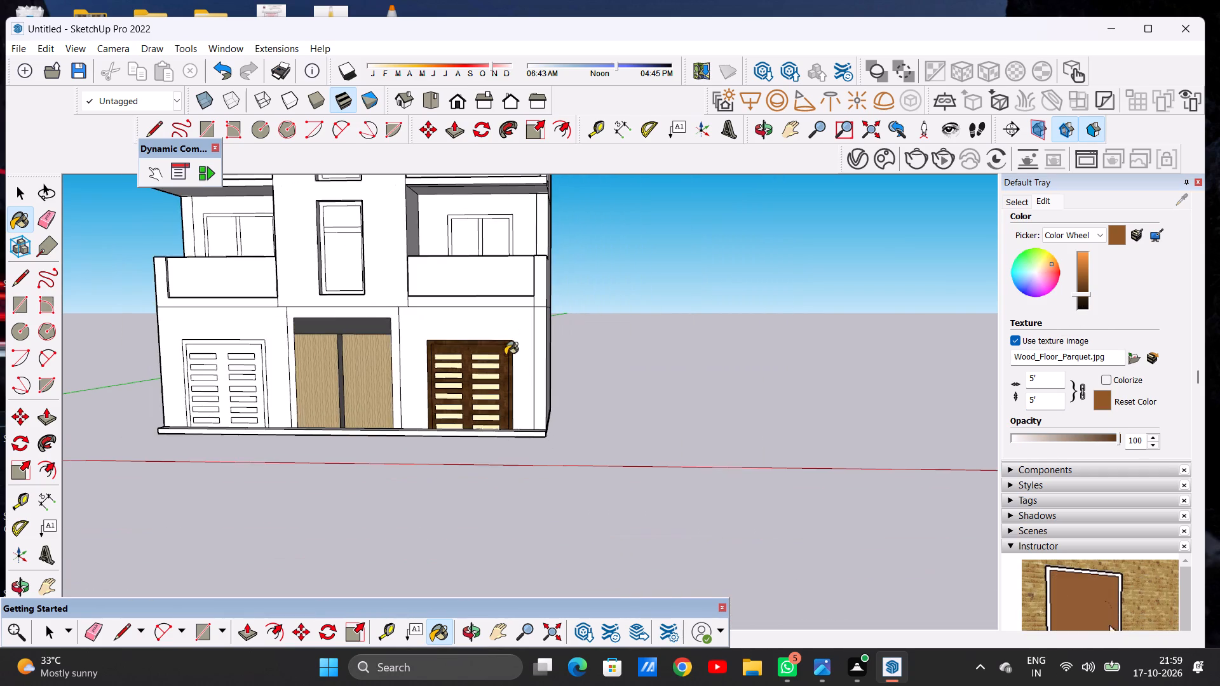
scroll(512, 376, down, 3)
scroll(484, 396, up, 2)
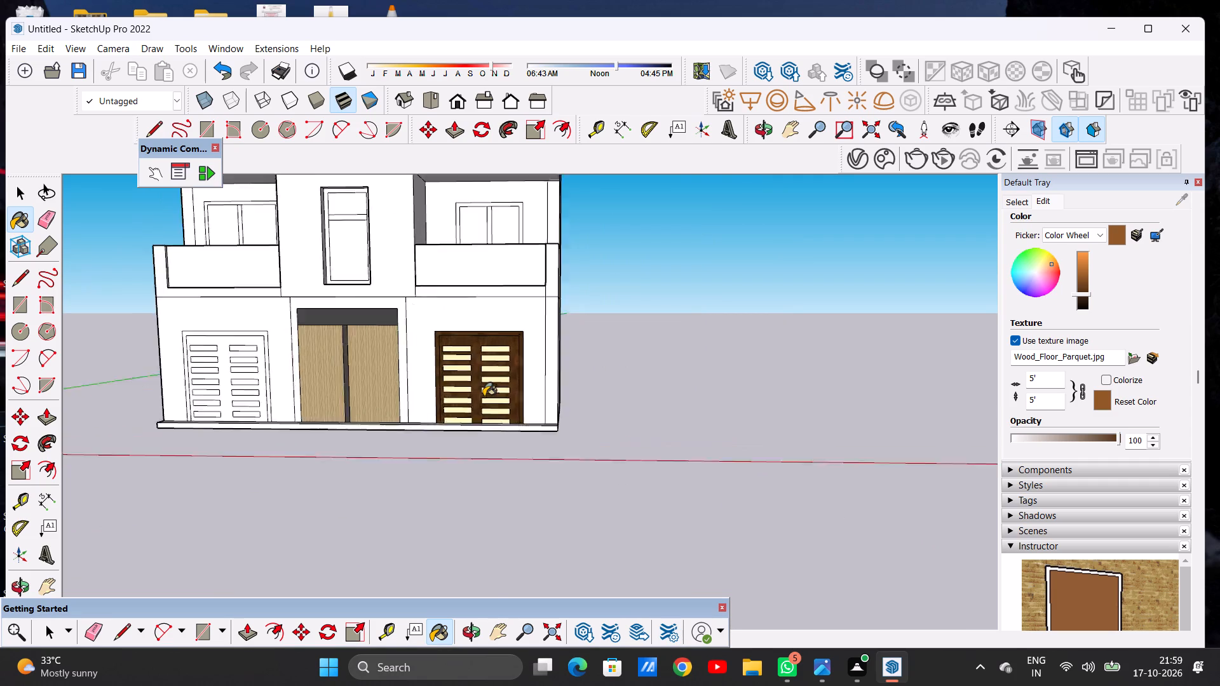
scroll(484, 396, up, 10)
scroll(468, 412, down, 11)
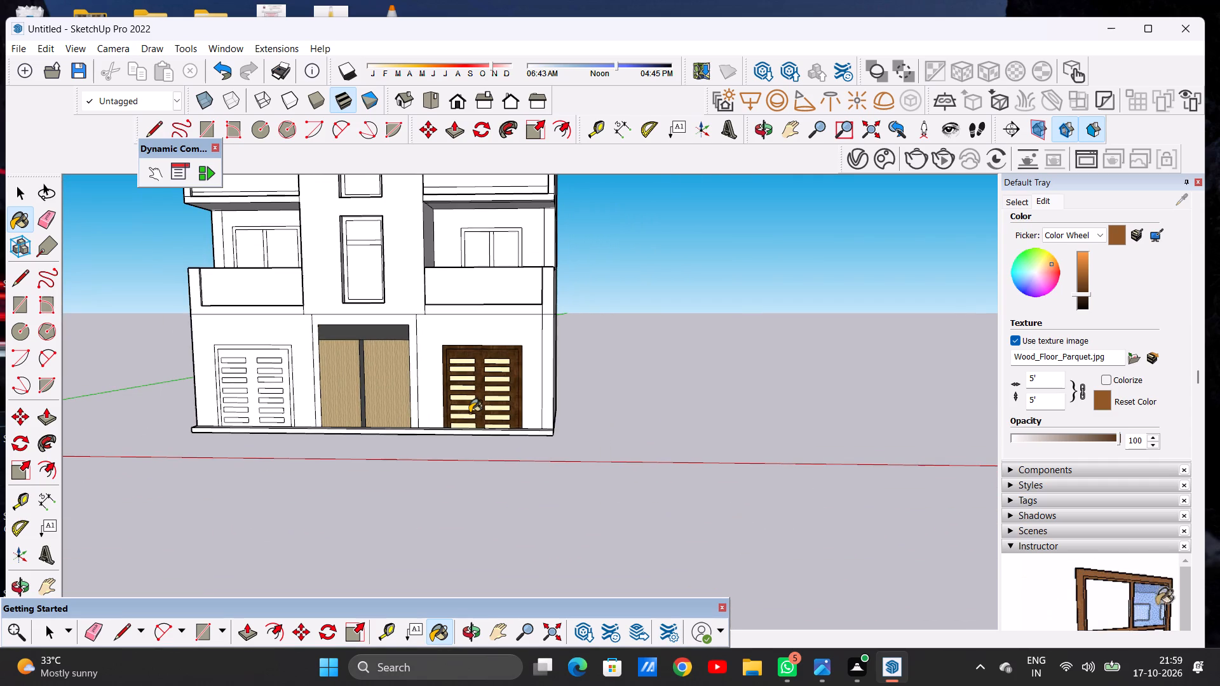
scroll(451, 412, up, 4)
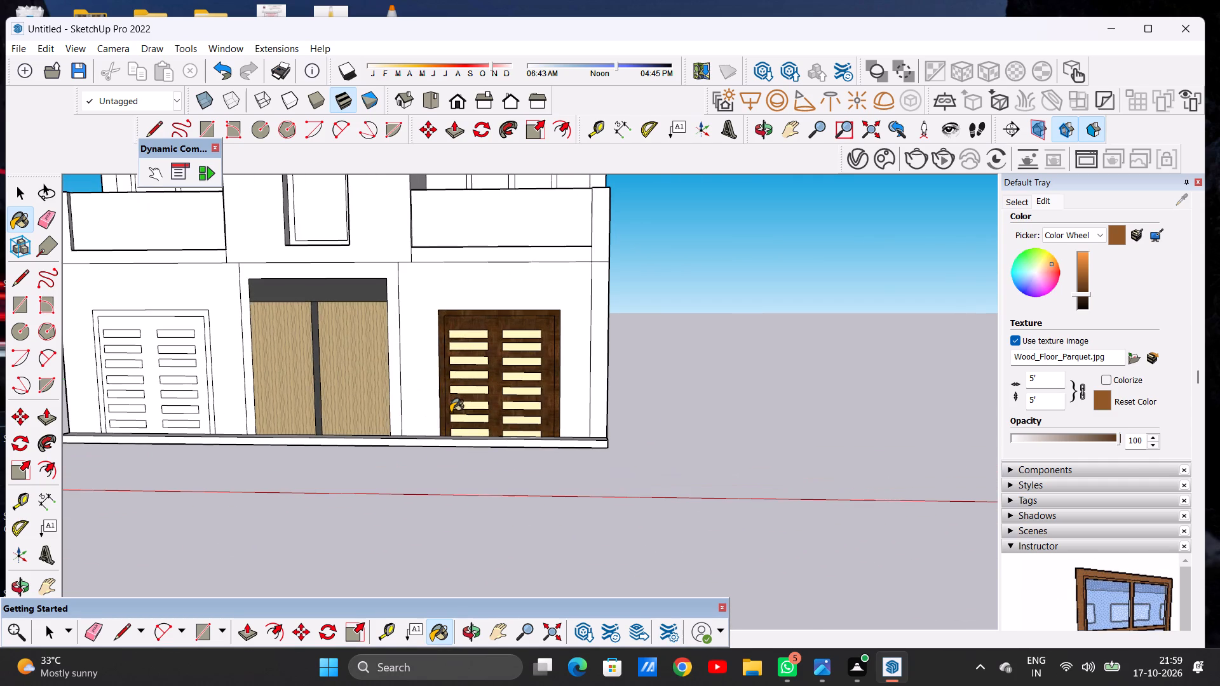
scroll(478, 412, down, 4)
scroll(478, 401, up, 6)
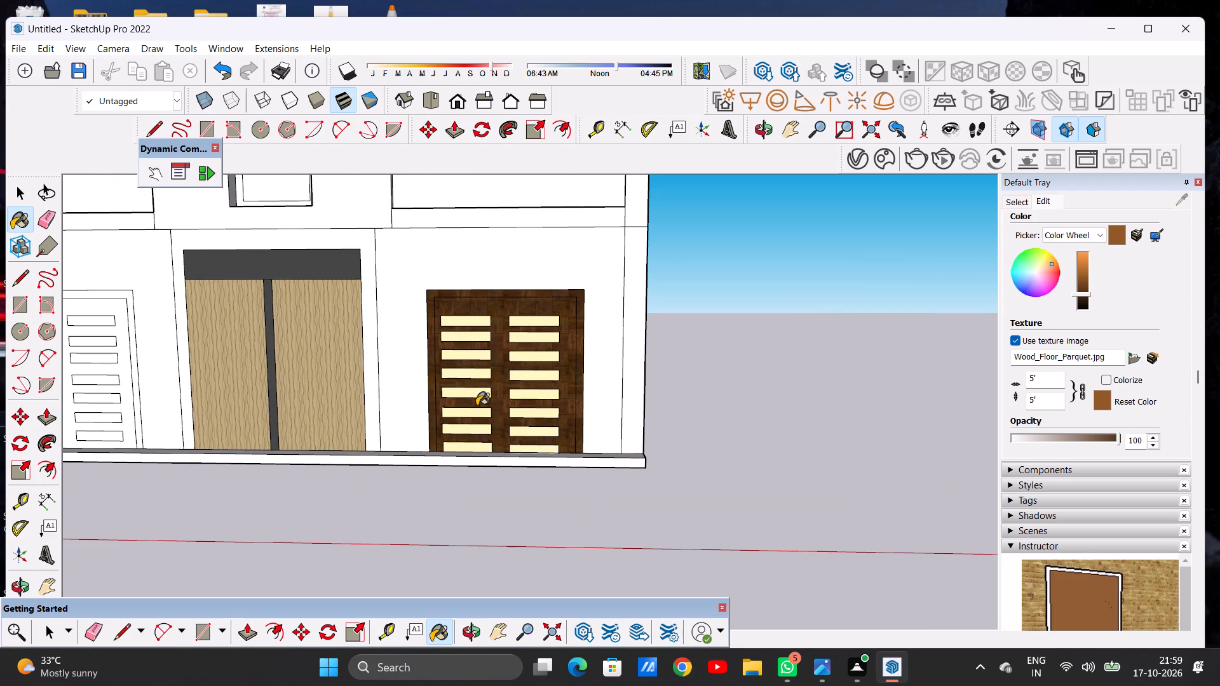
Undo all the materials applied to the right-hand garage door's frame, panel and slats, including the material edits.
key(ctrl+z)
key(ctrl+z)
key(ctrl+z)
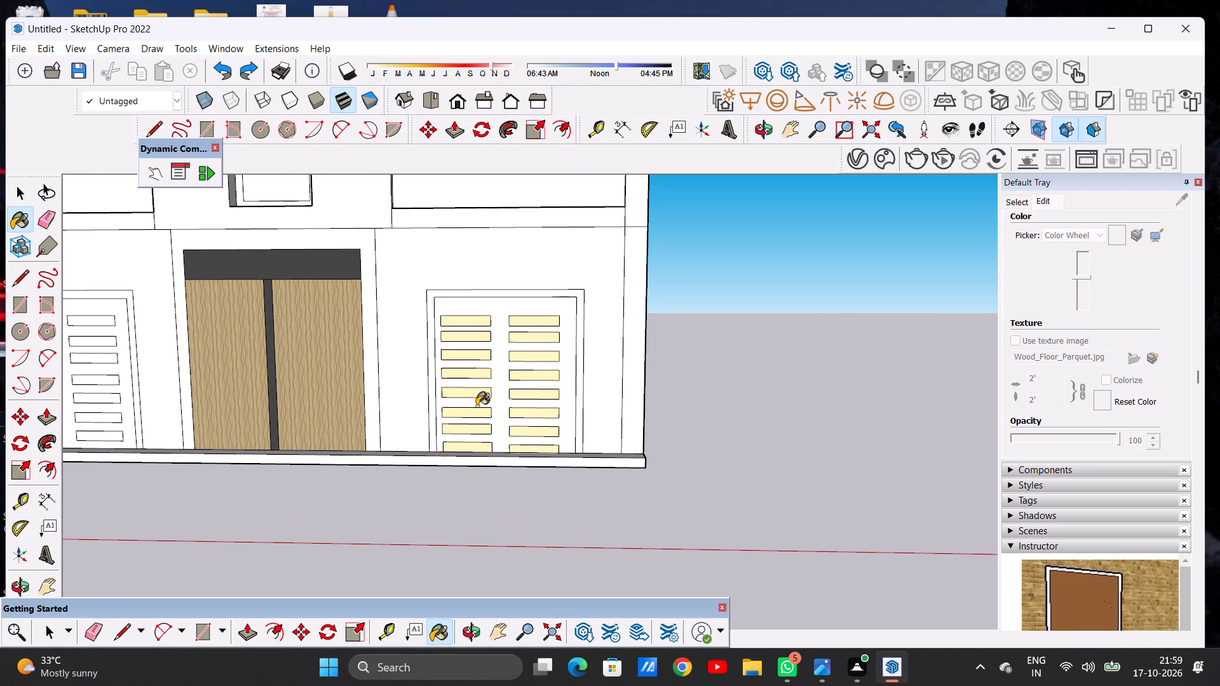
key(ctrl+z)
key(ctrl+z)
key(ctrl+z)
key(ctrl+z)
key(ctrl+z)
key(ctrl+z)
key(ctrl+z)
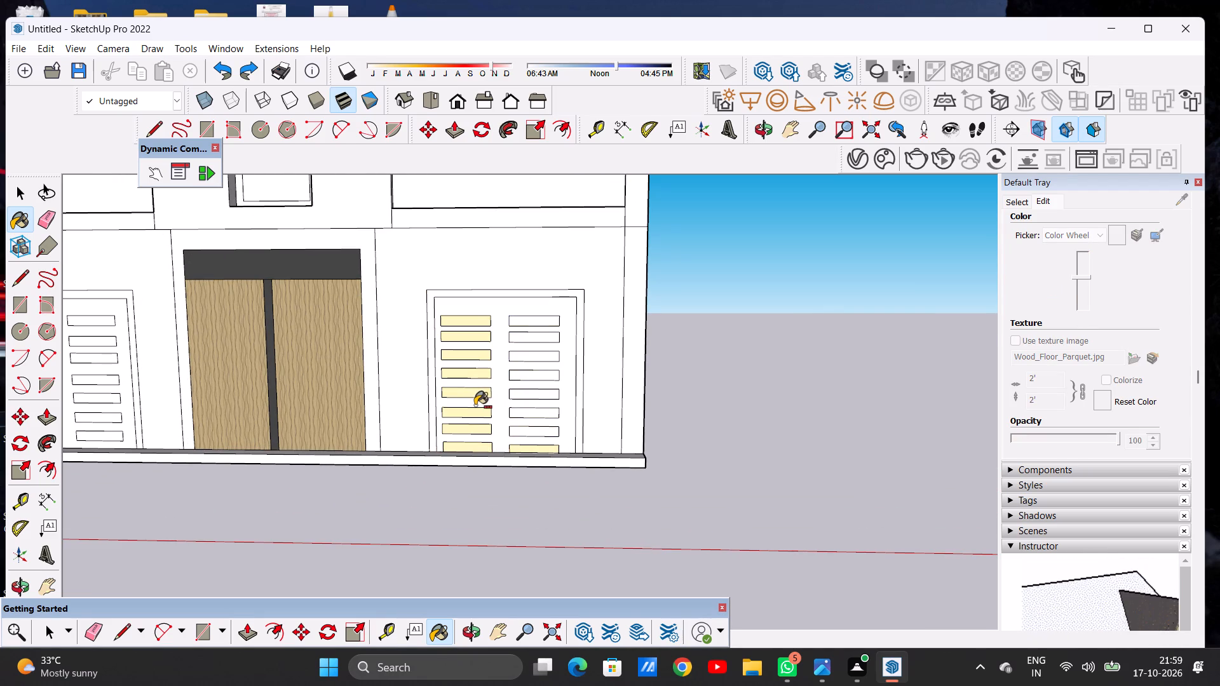
key(ctrl+z)
key(ctrl+z)
key(ctrl+z)
key(ctrl+z)
key(ctrl+z)
key(ctrl+z)
key(ctrl+z)
key(ctrl+z)
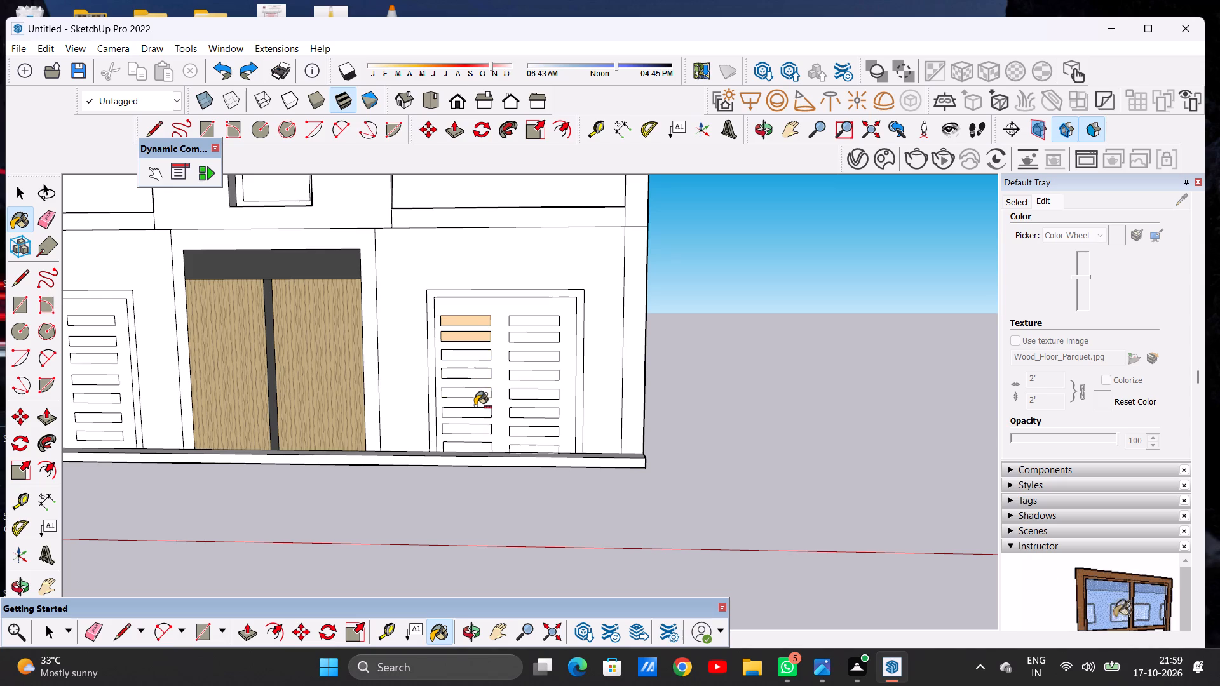
key(ctrl+z)
key(ctrl+z)
key(space)
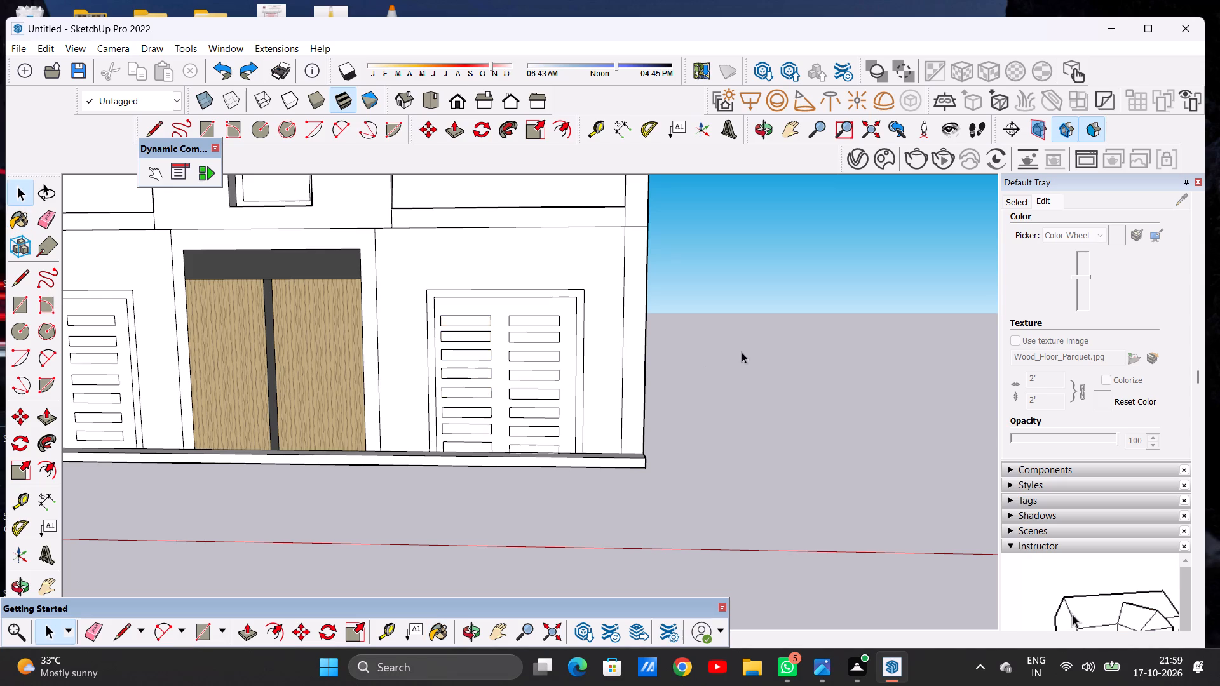
key(space)
Delete the second, fourth and sixth slats from the top in the right-hand garage door's left column.
scroll(472, 387, up, 6)
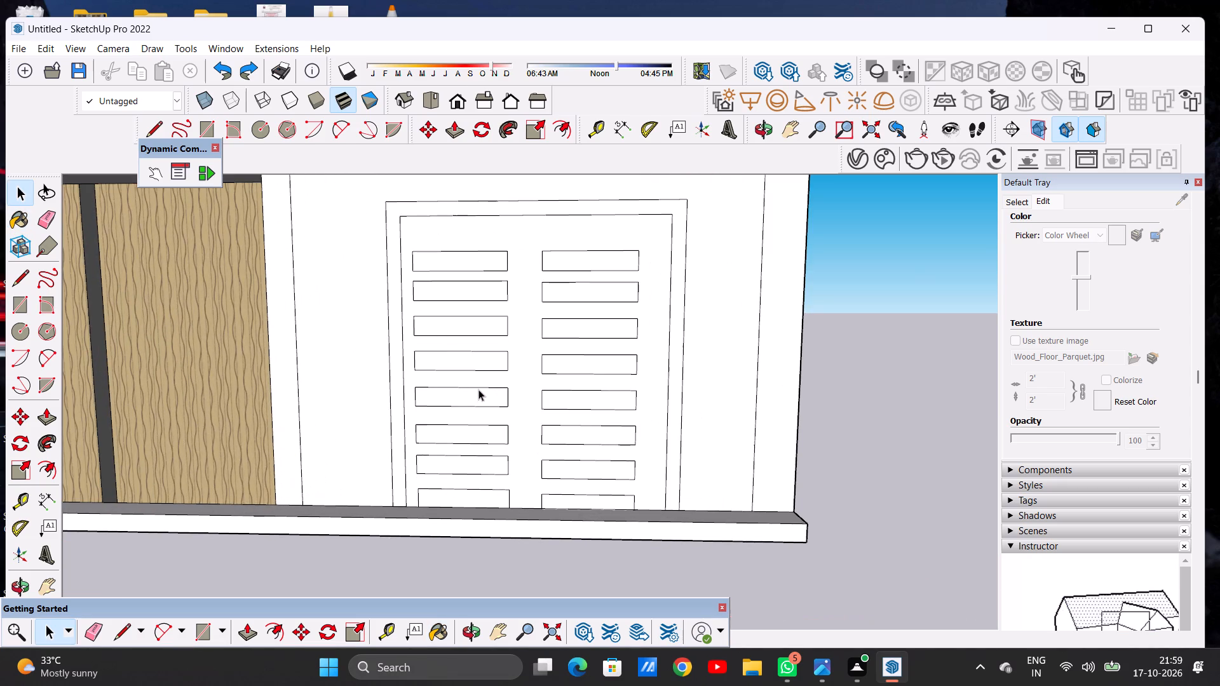
key(e)
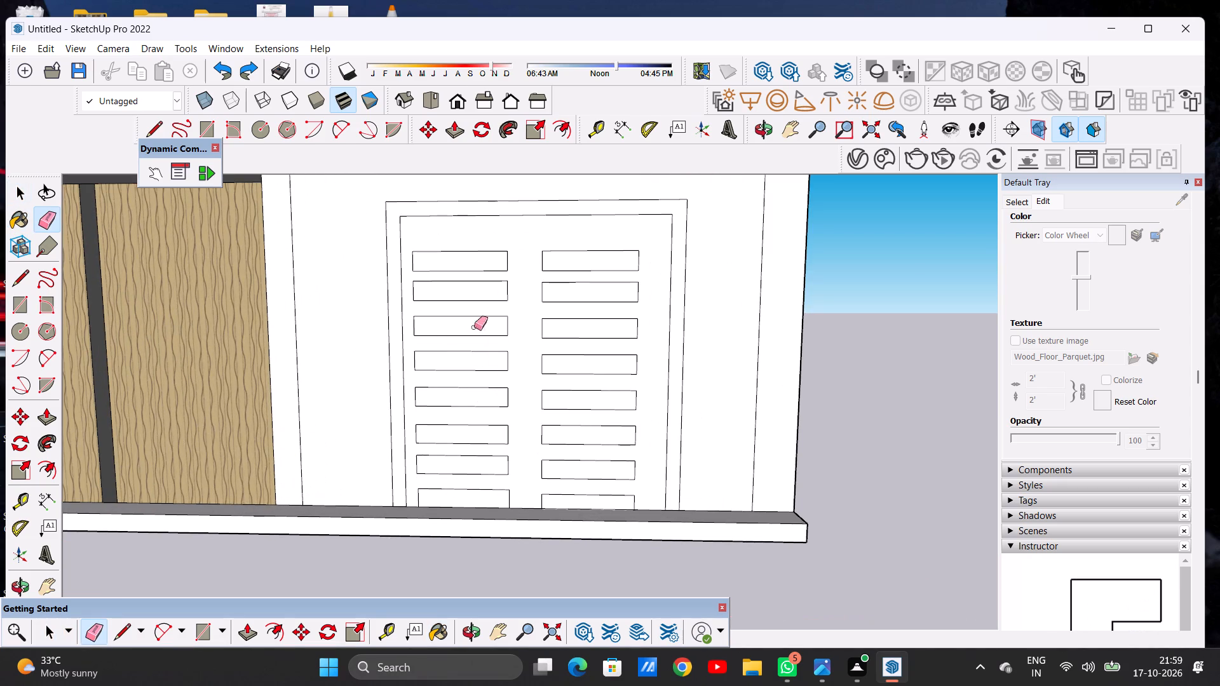
drag(495, 283, 495, 297)
key(space)
double_click(478, 294)
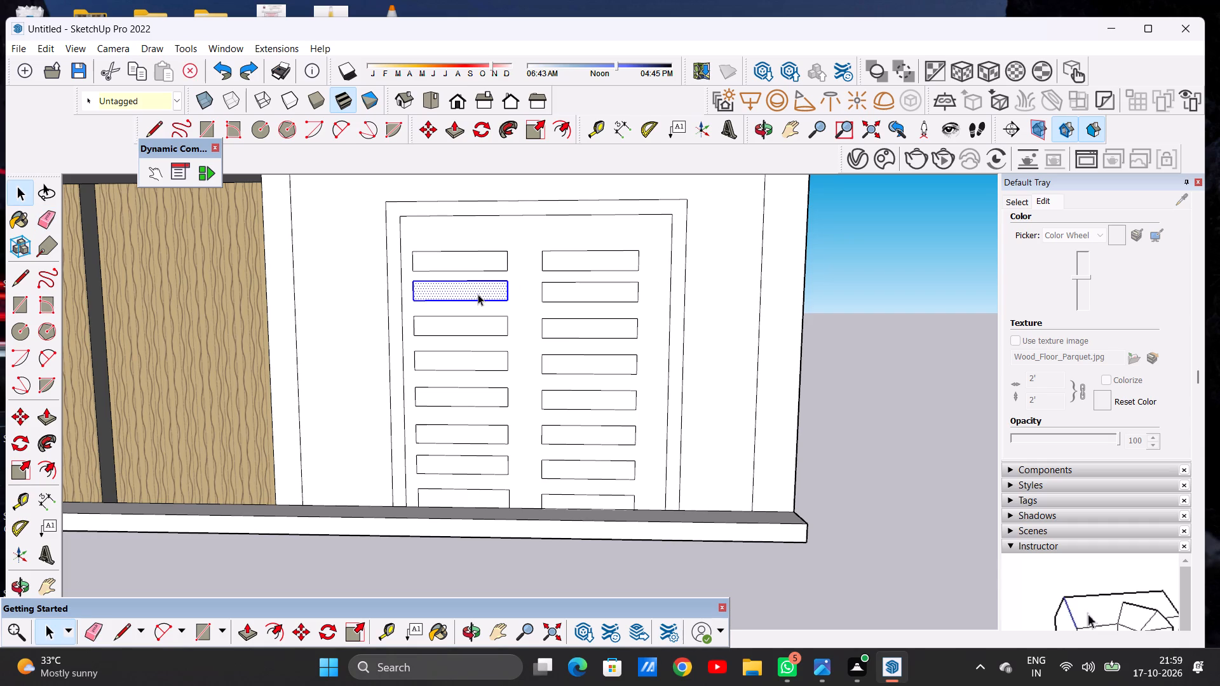
key(Delete)
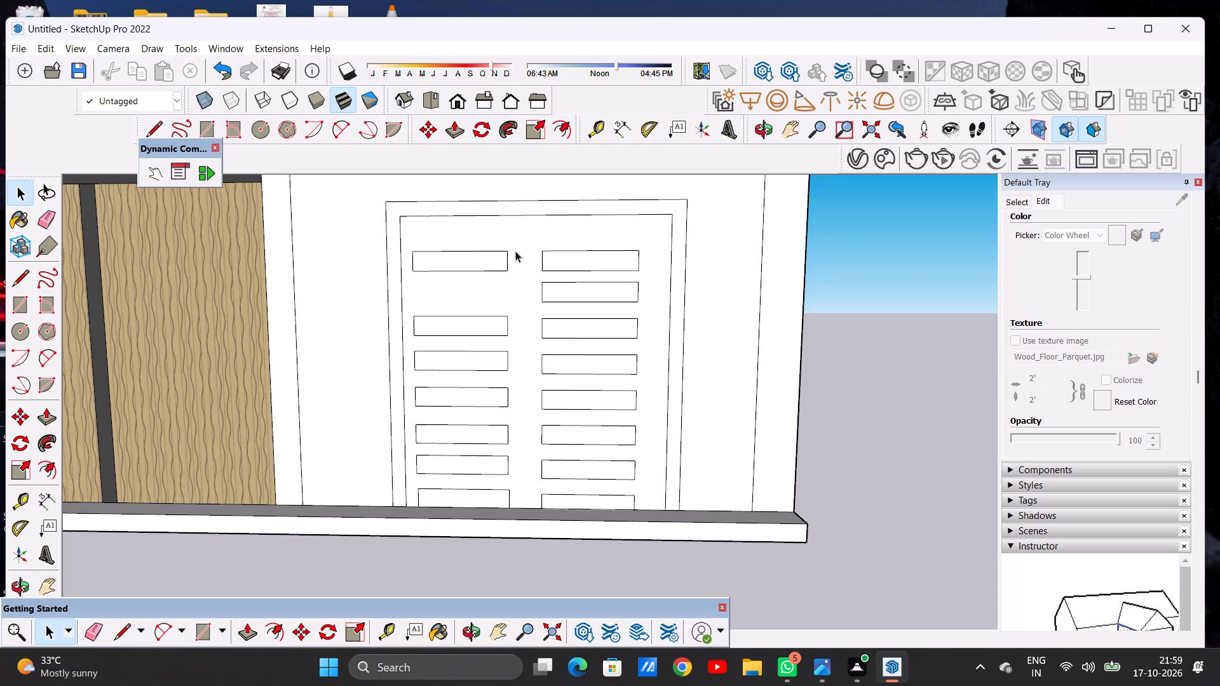
double_click(482, 359)
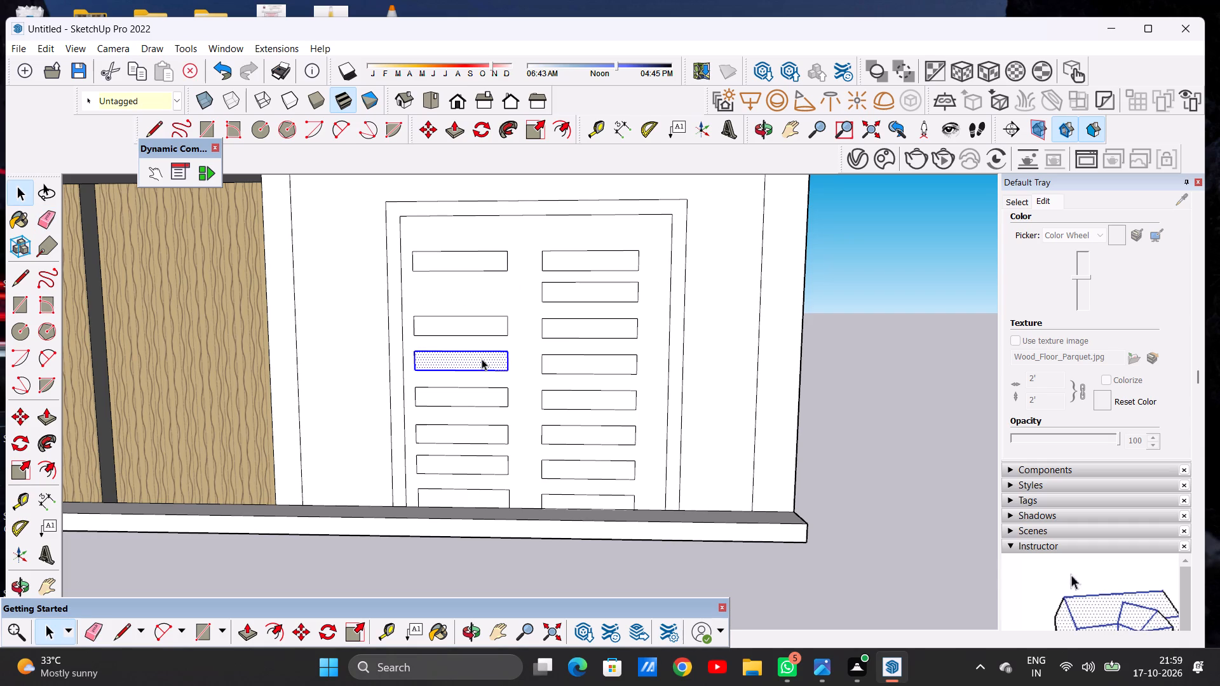
key(Delete)
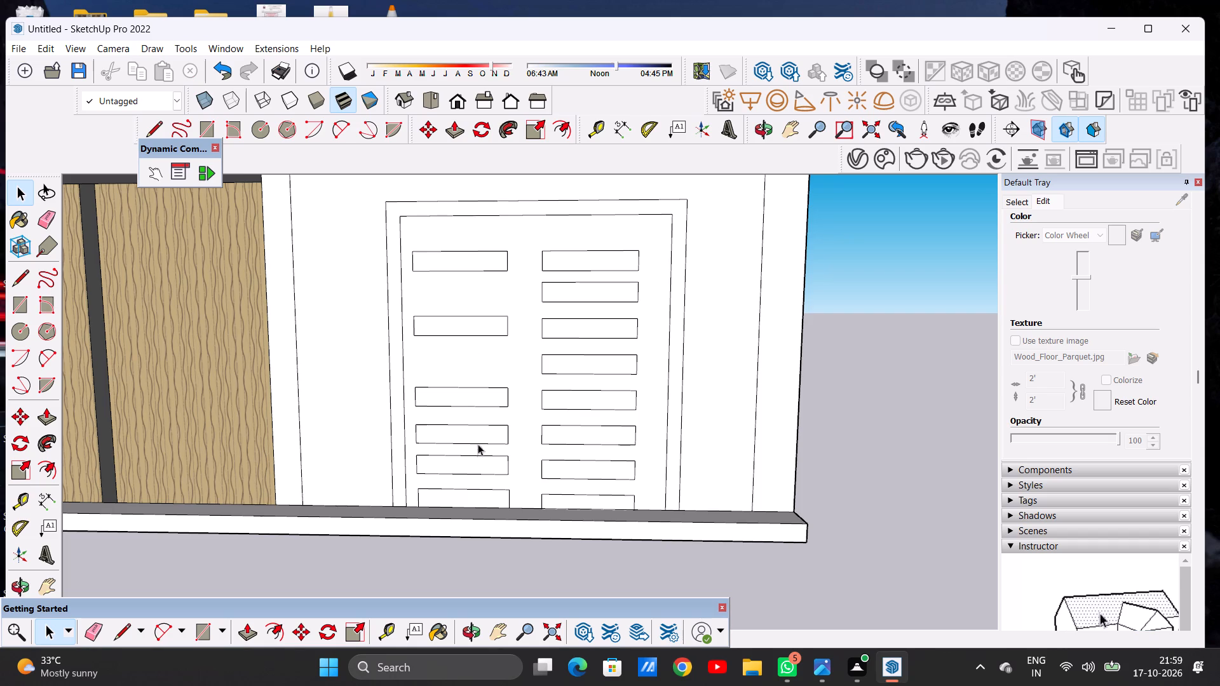
double_click(473, 433)
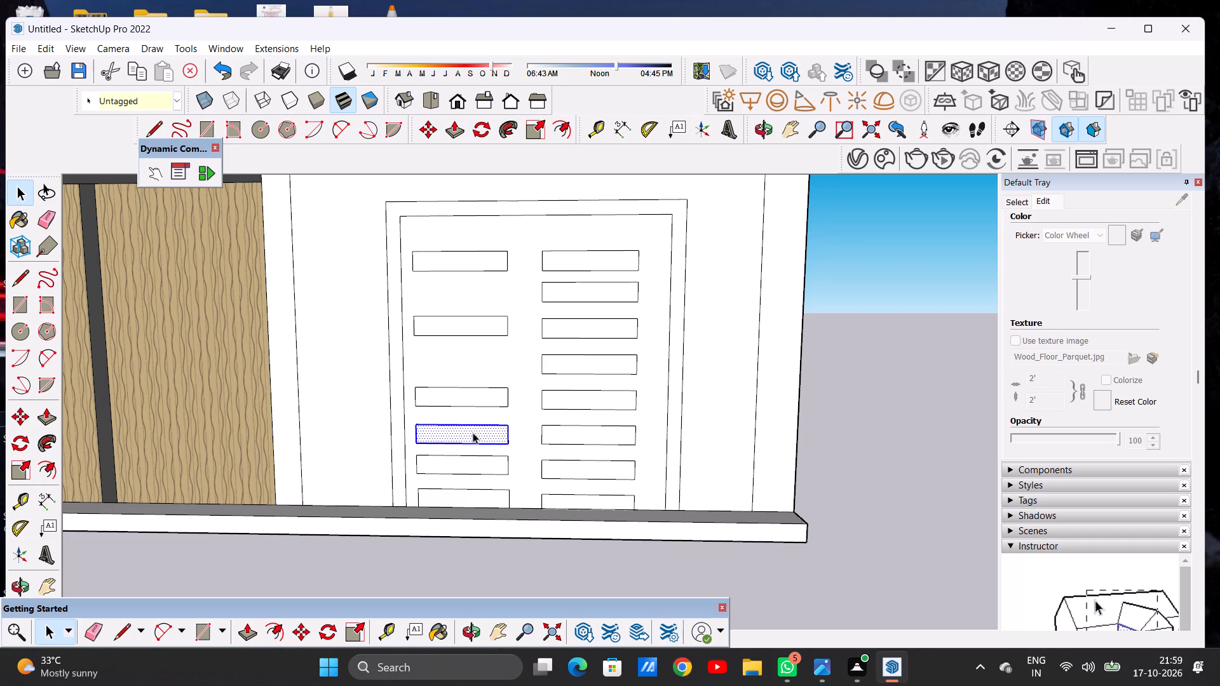
key(Delete)
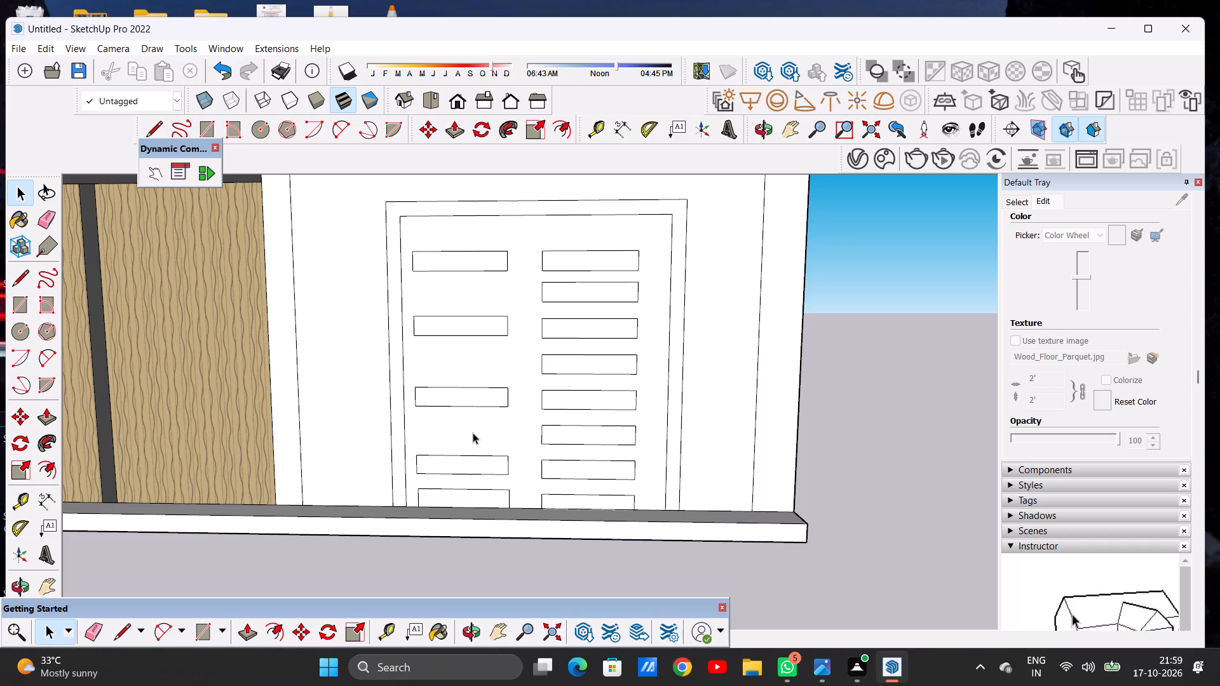
Delete the second, fourth and sixth slats from the top in the same garage door's right column.
double_click(573, 290)
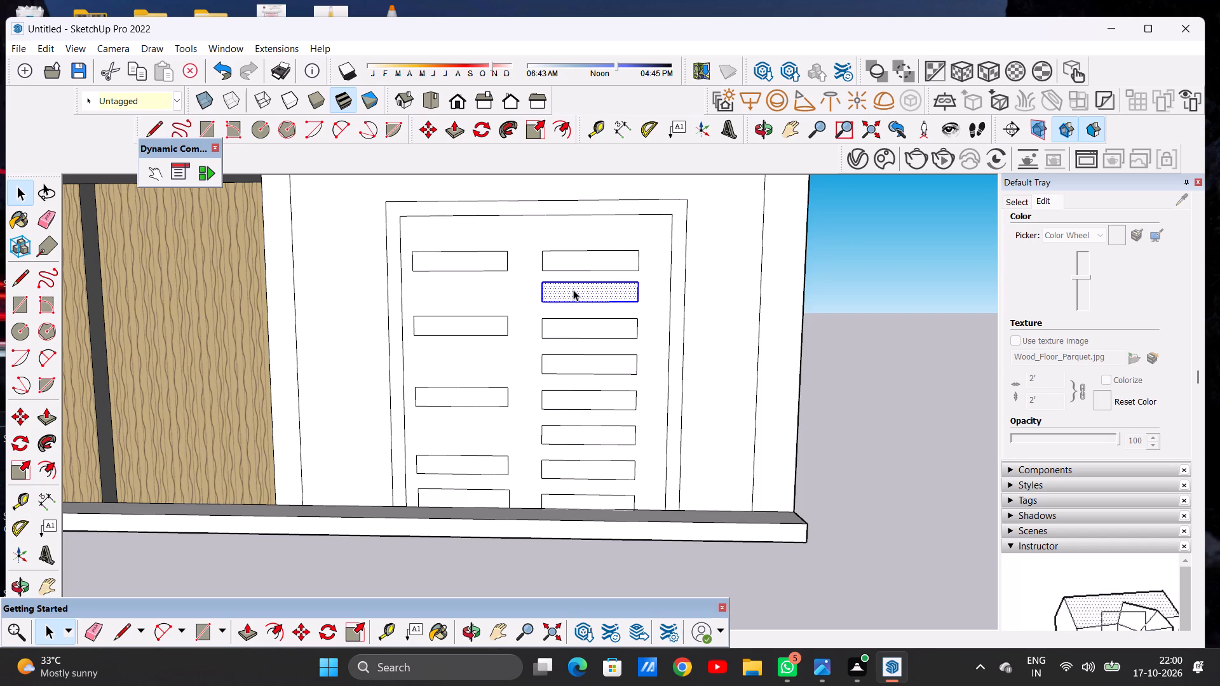
key(Delete)
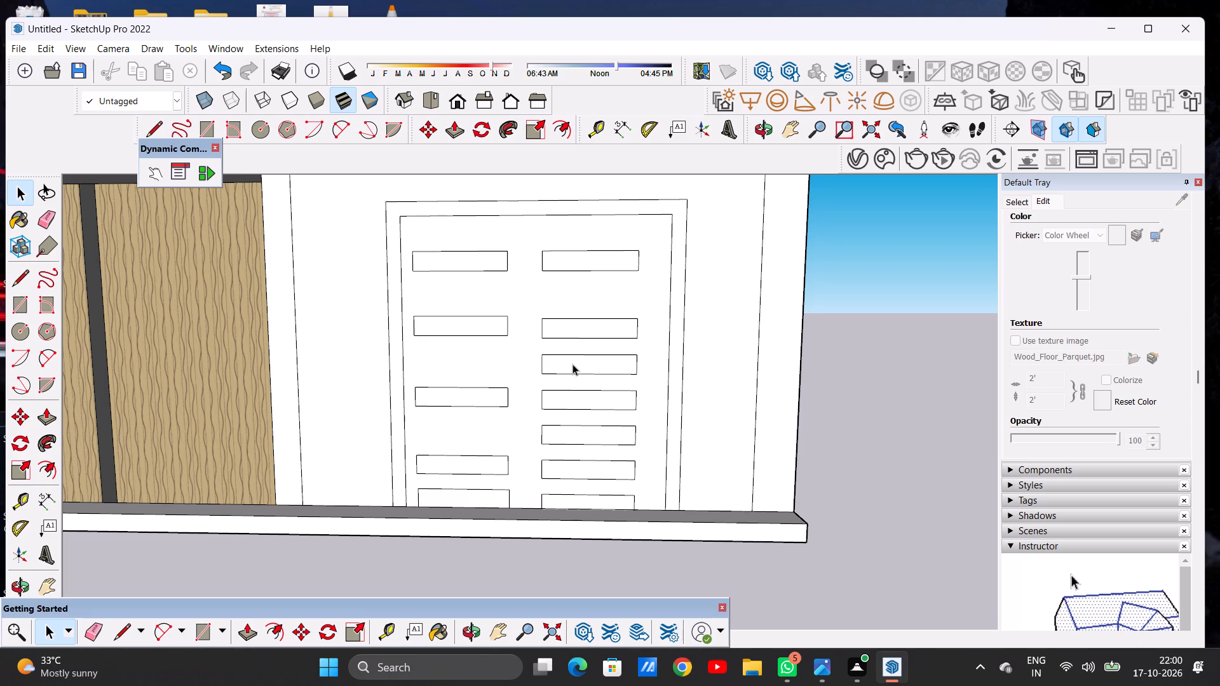
double_click(573, 364)
key(Delete)
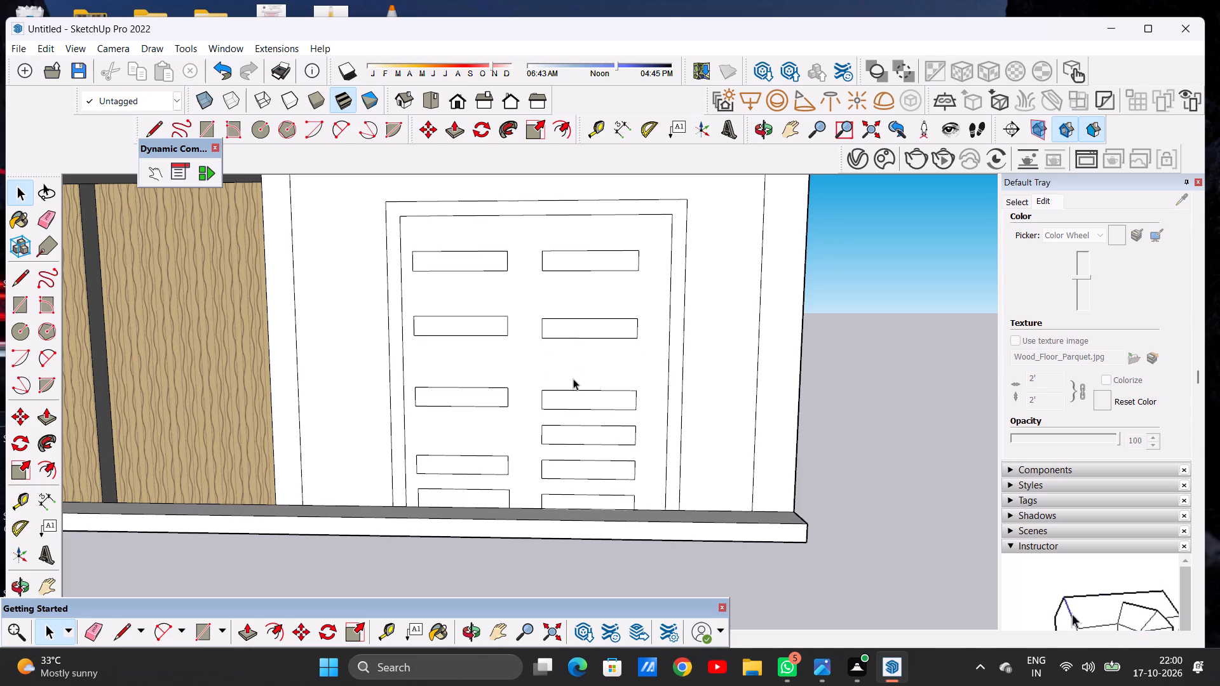
triple_click(590, 431)
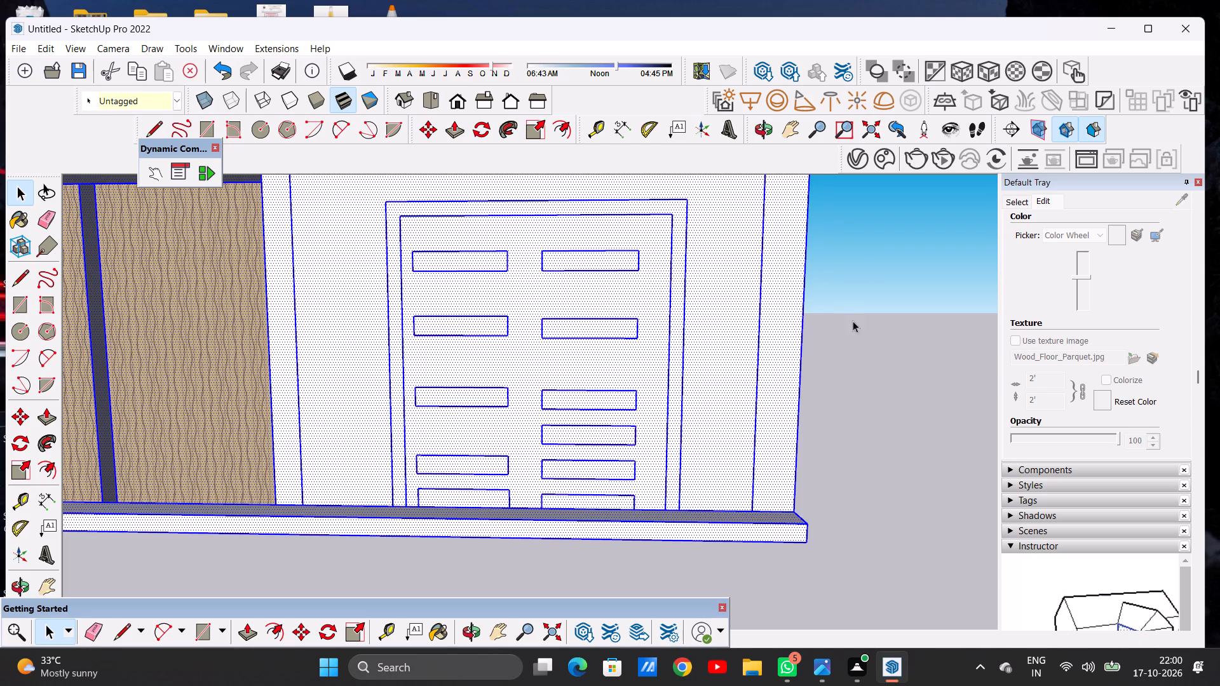
click(879, 320)
double_click(589, 437)
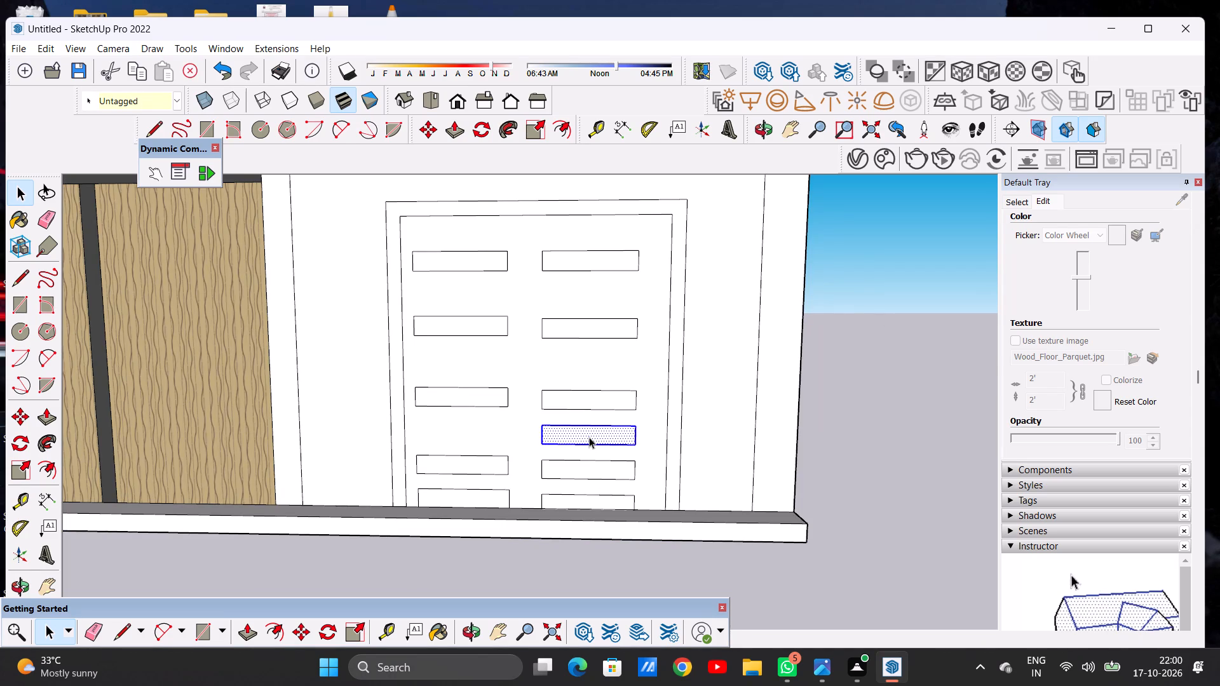
key(Delete)
scroll(515, 426, down, 6)
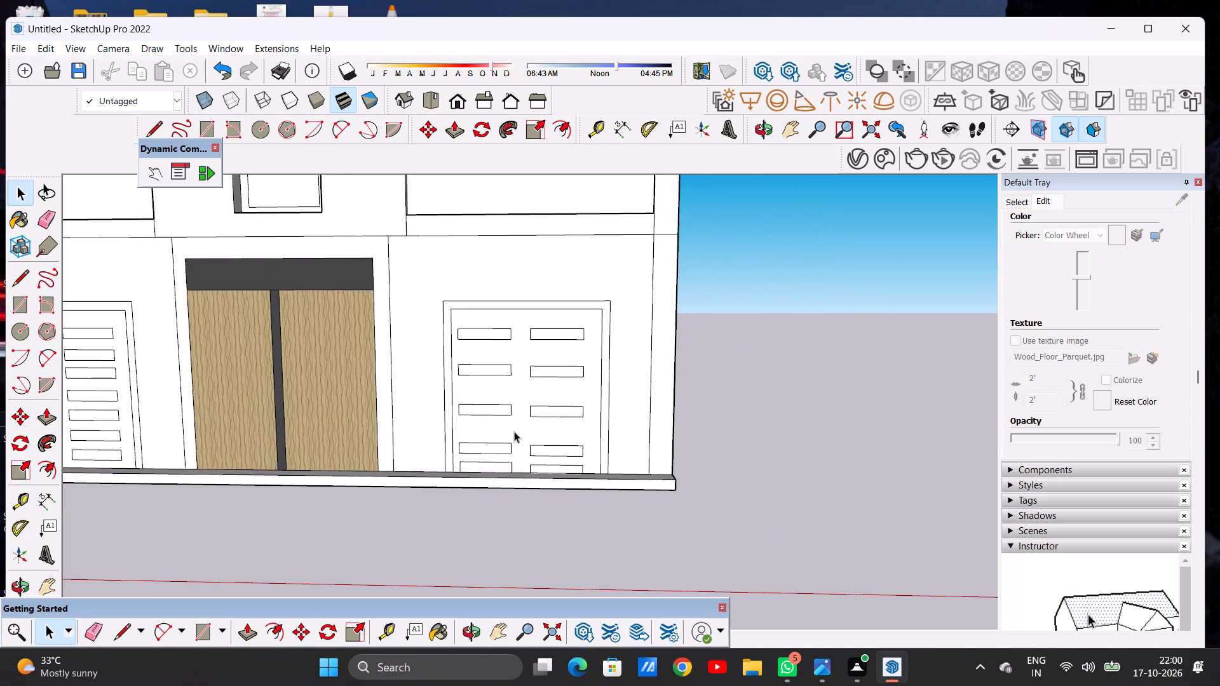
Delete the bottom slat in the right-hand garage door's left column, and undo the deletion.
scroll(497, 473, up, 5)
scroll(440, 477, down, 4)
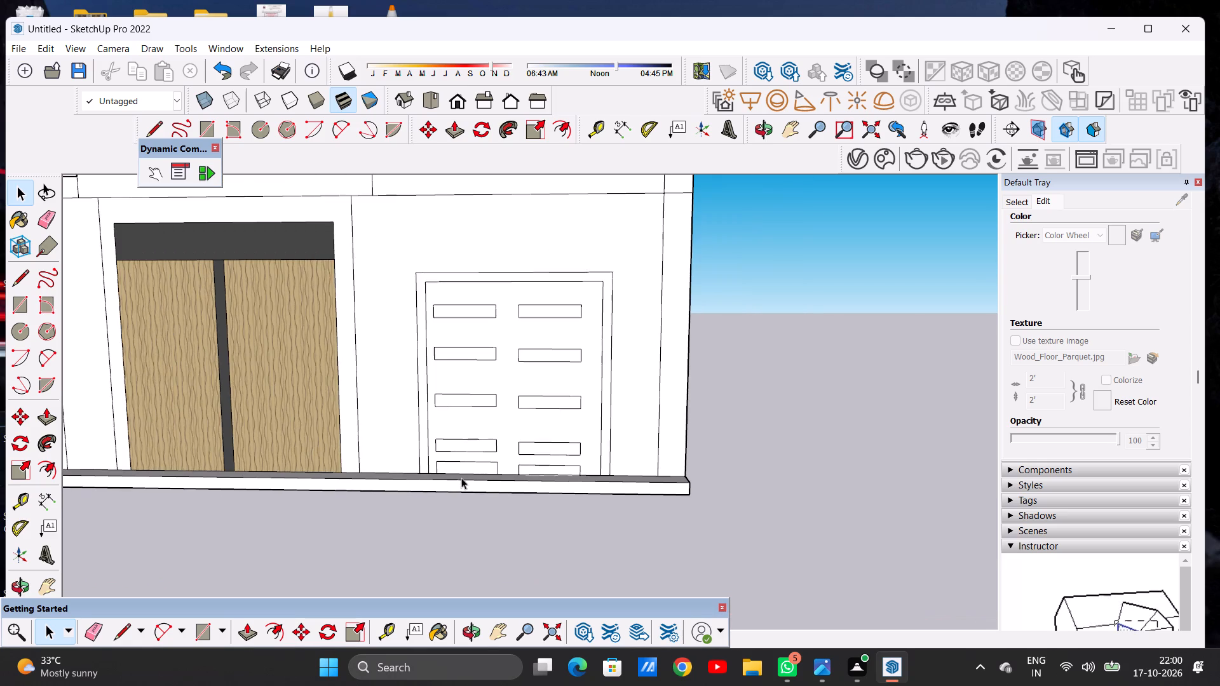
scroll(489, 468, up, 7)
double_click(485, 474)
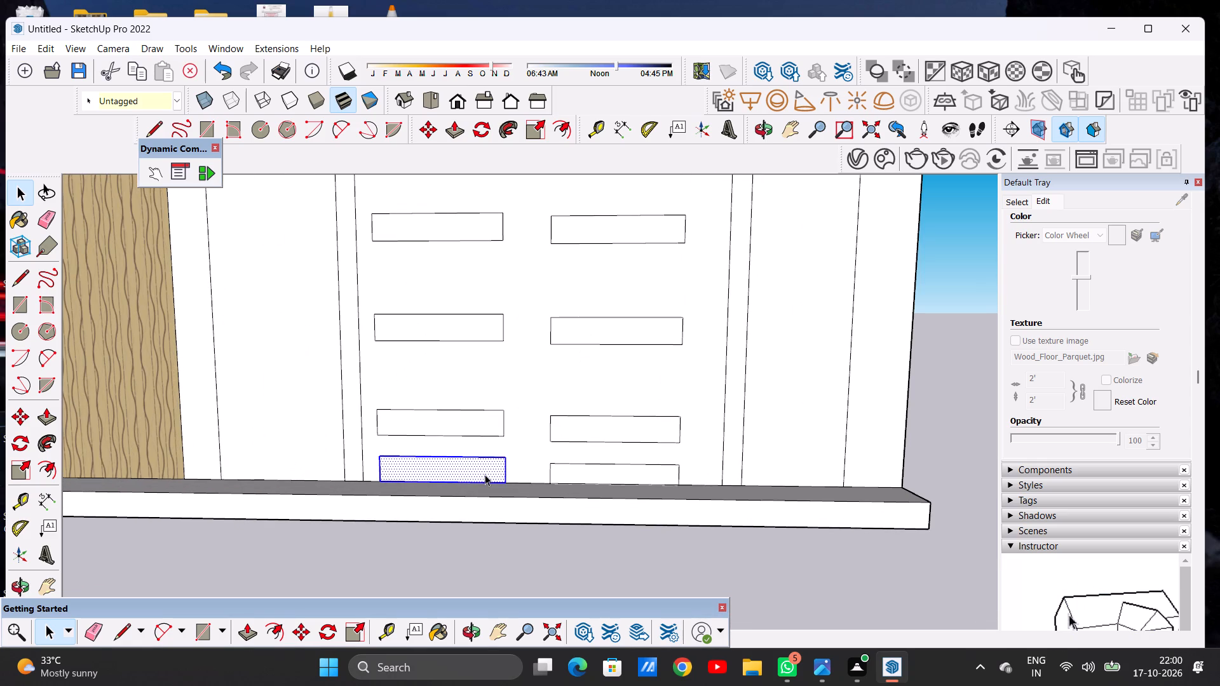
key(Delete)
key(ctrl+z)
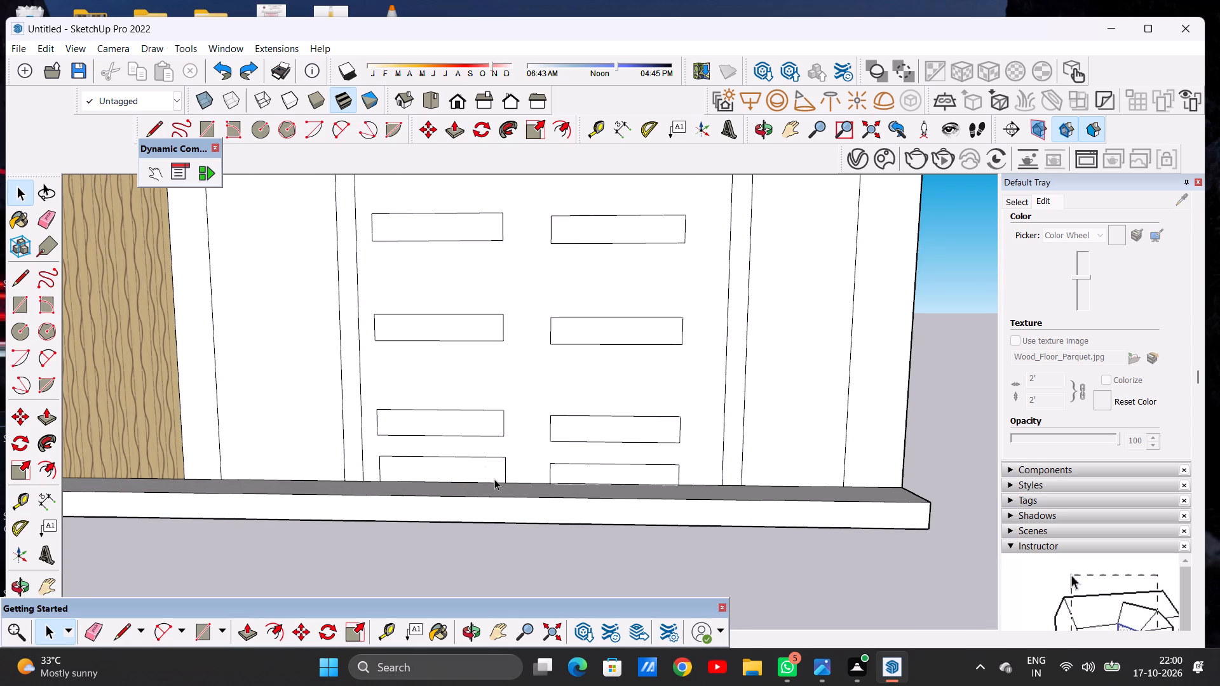
Move the fourth slat from the top slightly upward in both columns of the right-hand garage door.
double_click(489, 422)
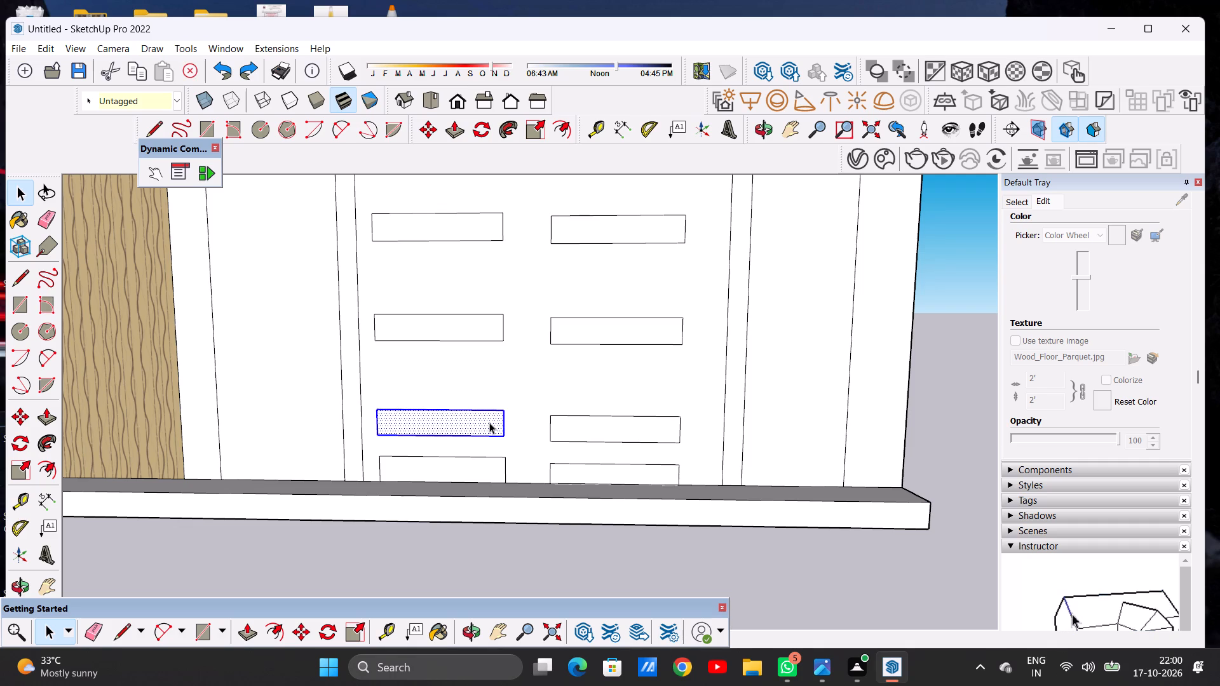
key(m)
click(500, 431)
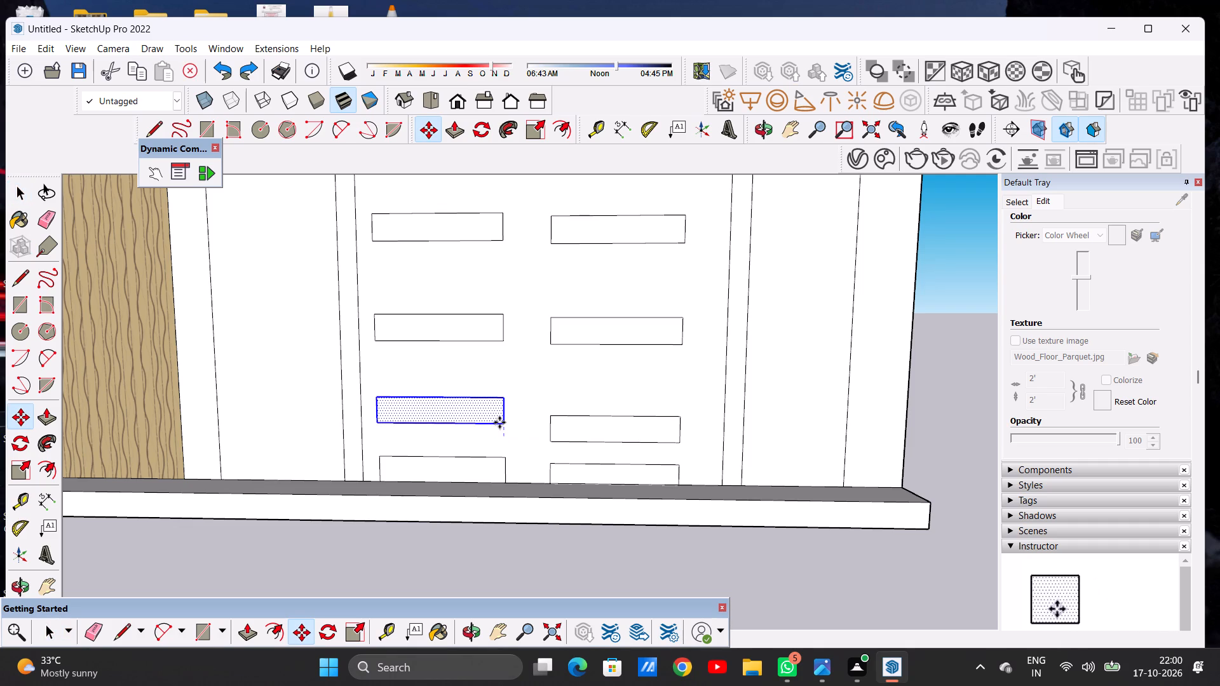
click(501, 420)
key(space)
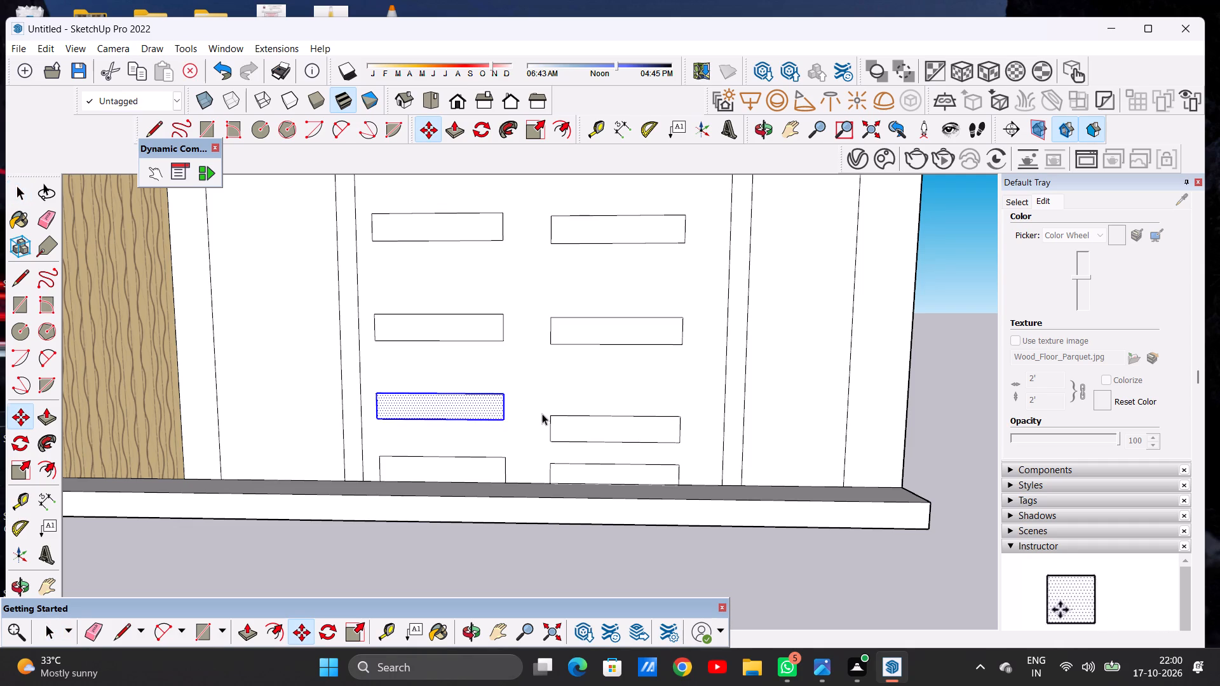
double_click(583, 424)
click(585, 425)
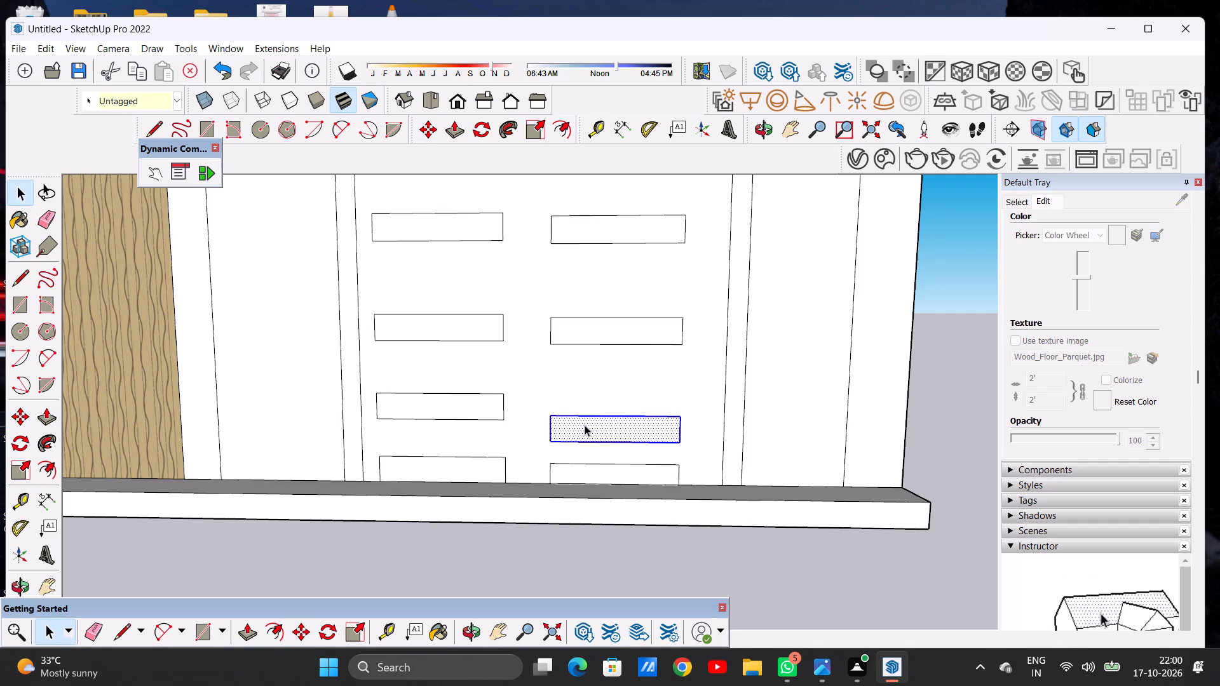
key(m)
click(550, 446)
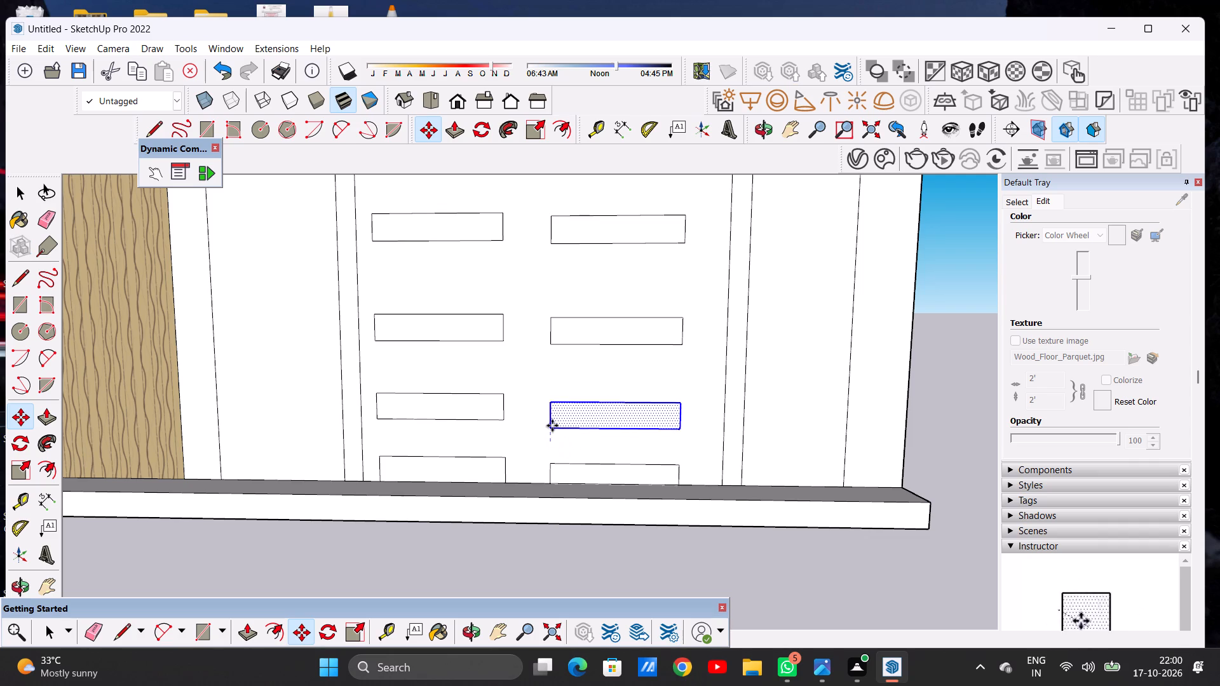
click(554, 420)
key(space)
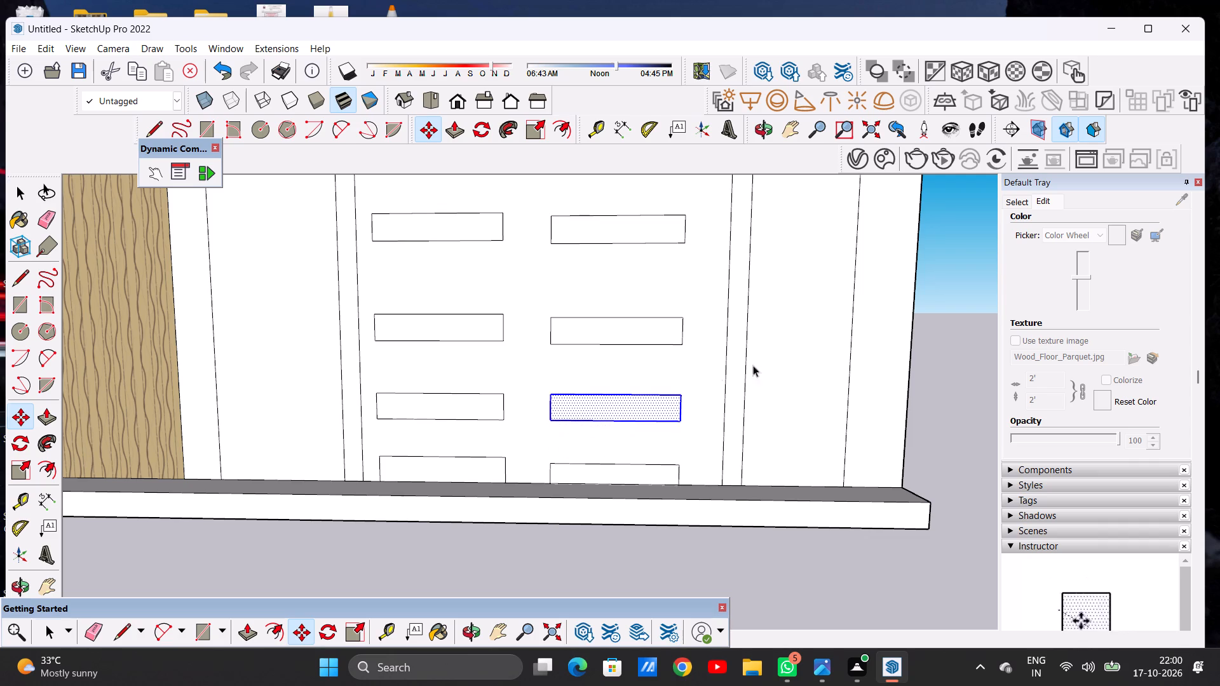
click(945, 326)
Delete the second, fourth and sixth slats from the top in the left-hand garage door's left column.
scroll(220, 504, down, 9)
scroll(320, 486, down, 9)
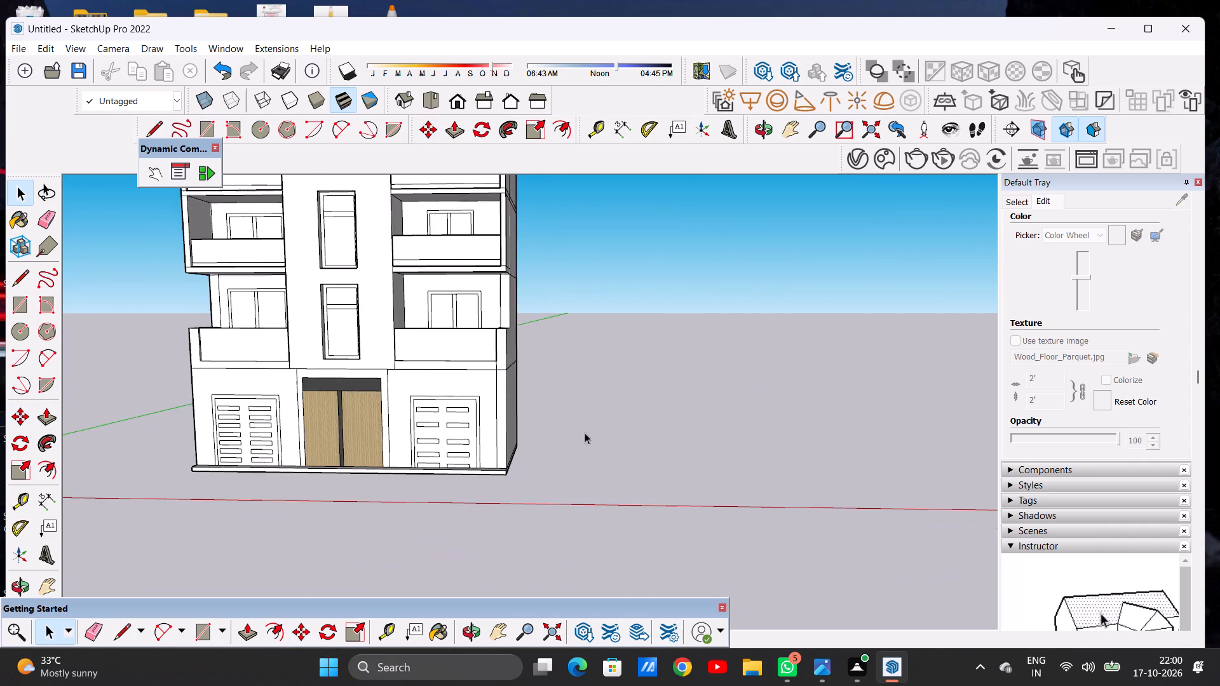
scroll(585, 433, down, 8)
scroll(429, 461, up, 13)
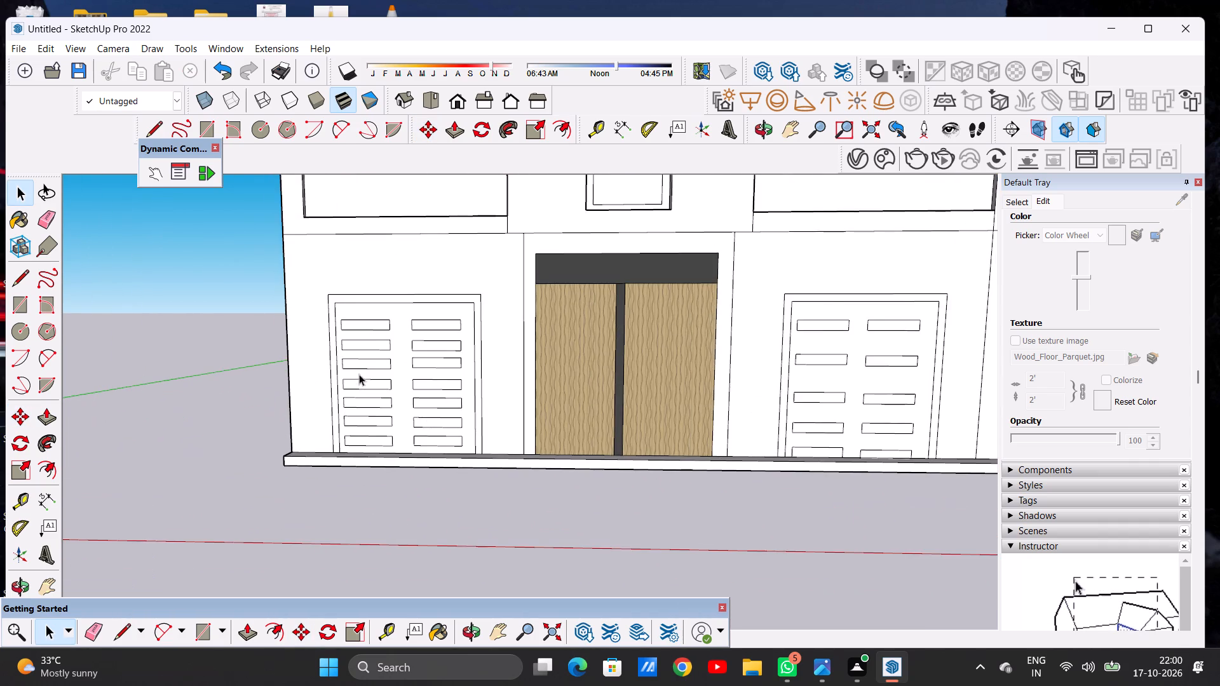
scroll(361, 372, up, 7)
double_click(390, 315)
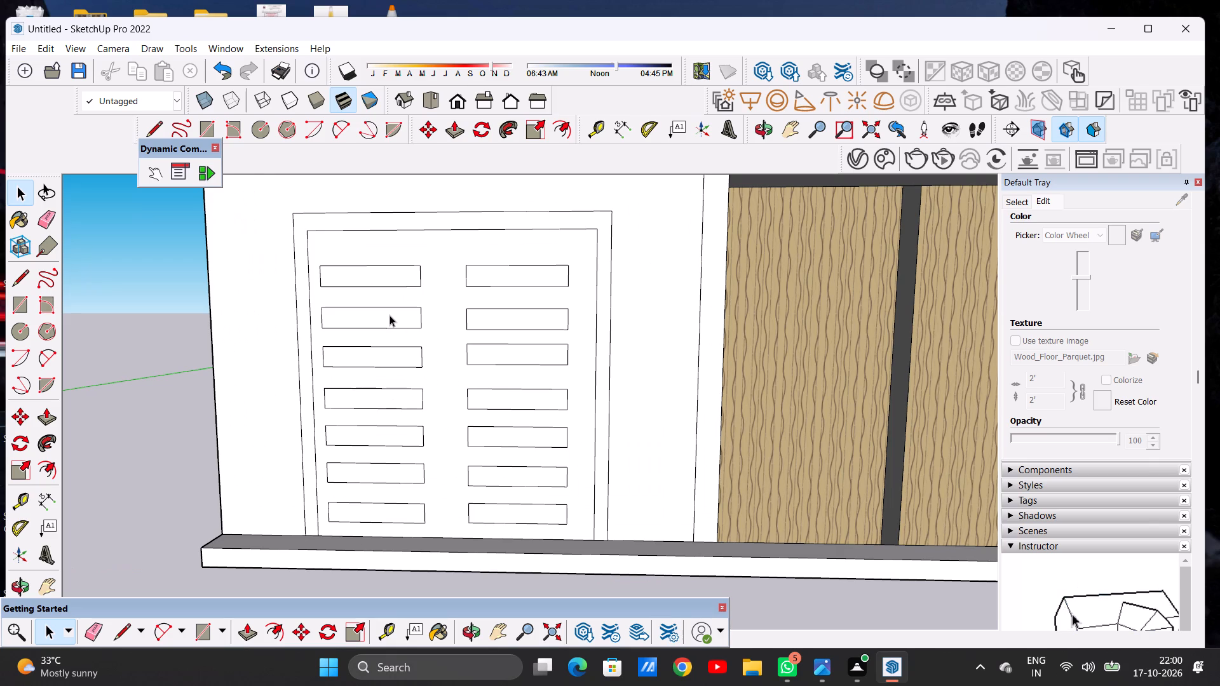
key(Delete)
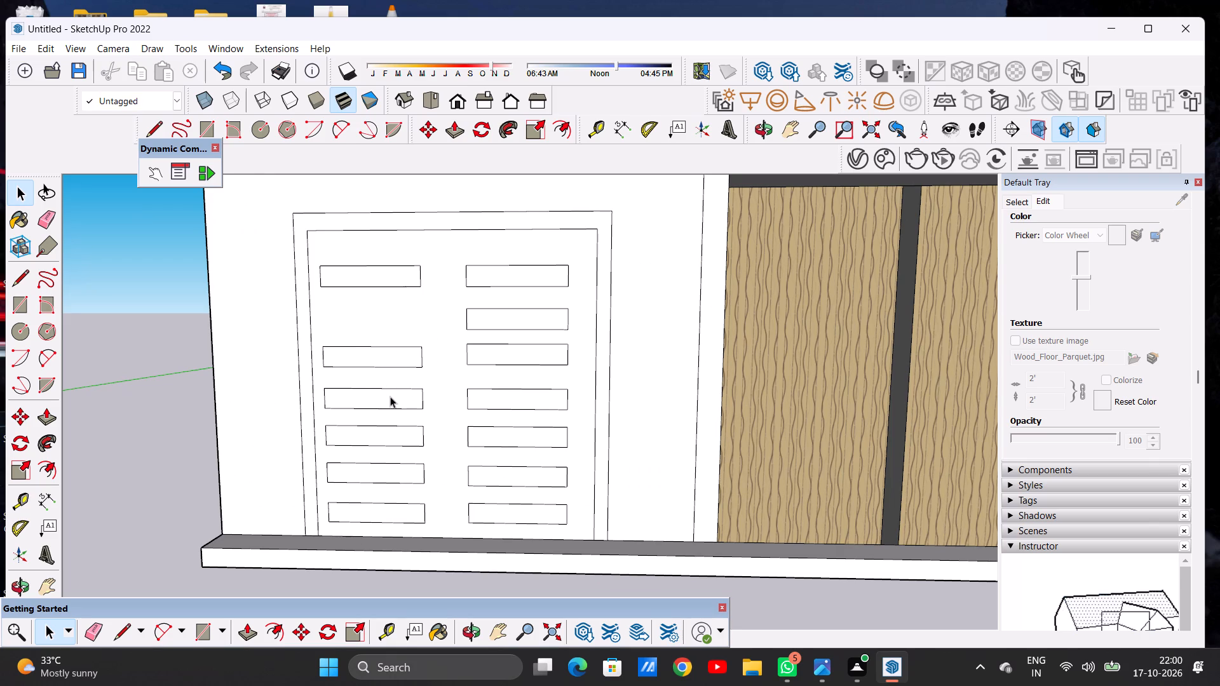
double_click(390, 396)
key(Delete)
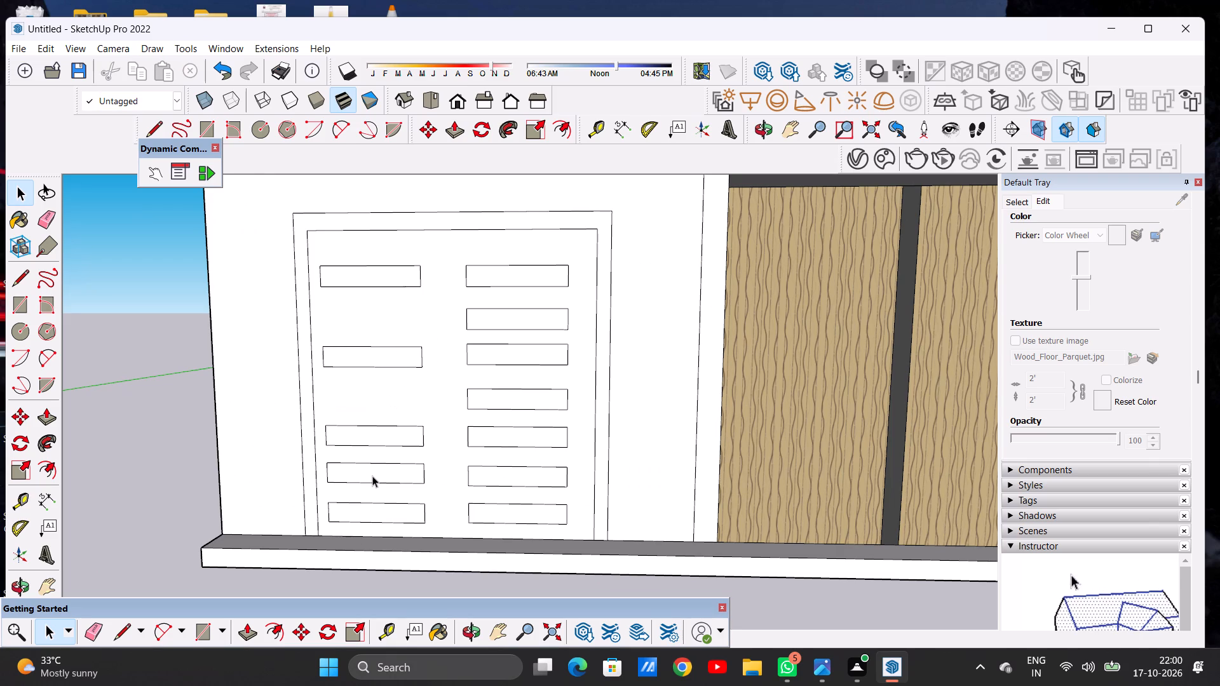
double_click(372, 471)
key(Delete)
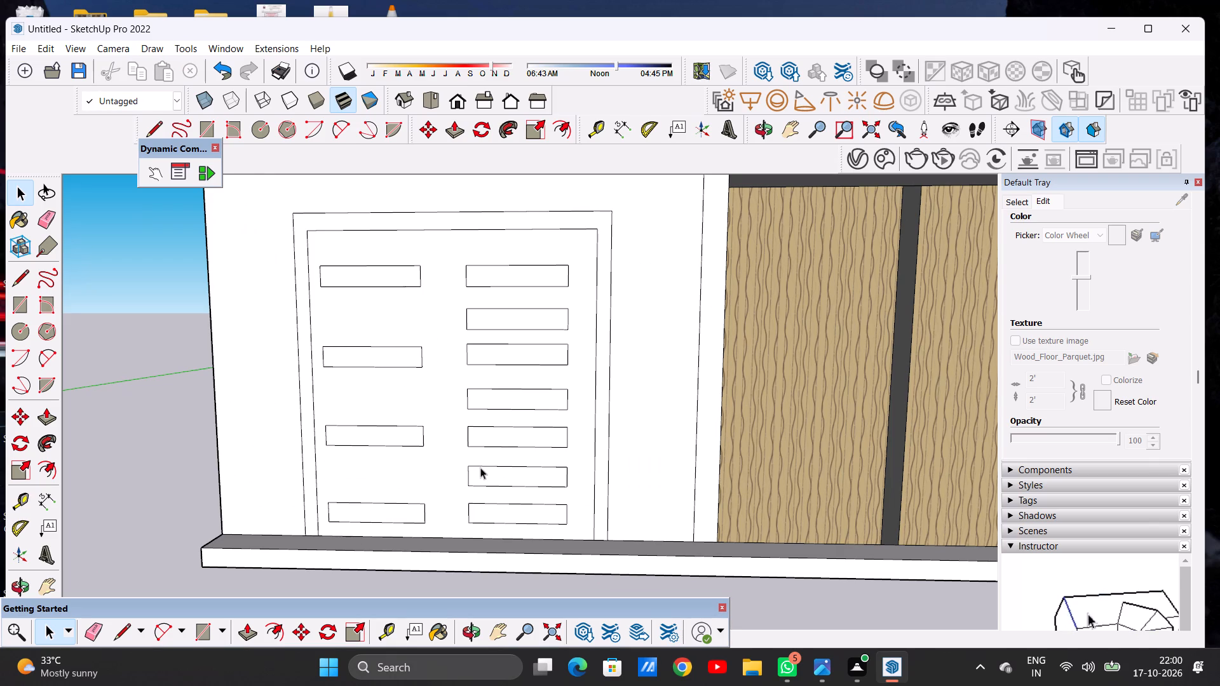
Delete the sixth, fourth and second slats from the top in the left-hand garage door's right column.
triple_click(491, 473)
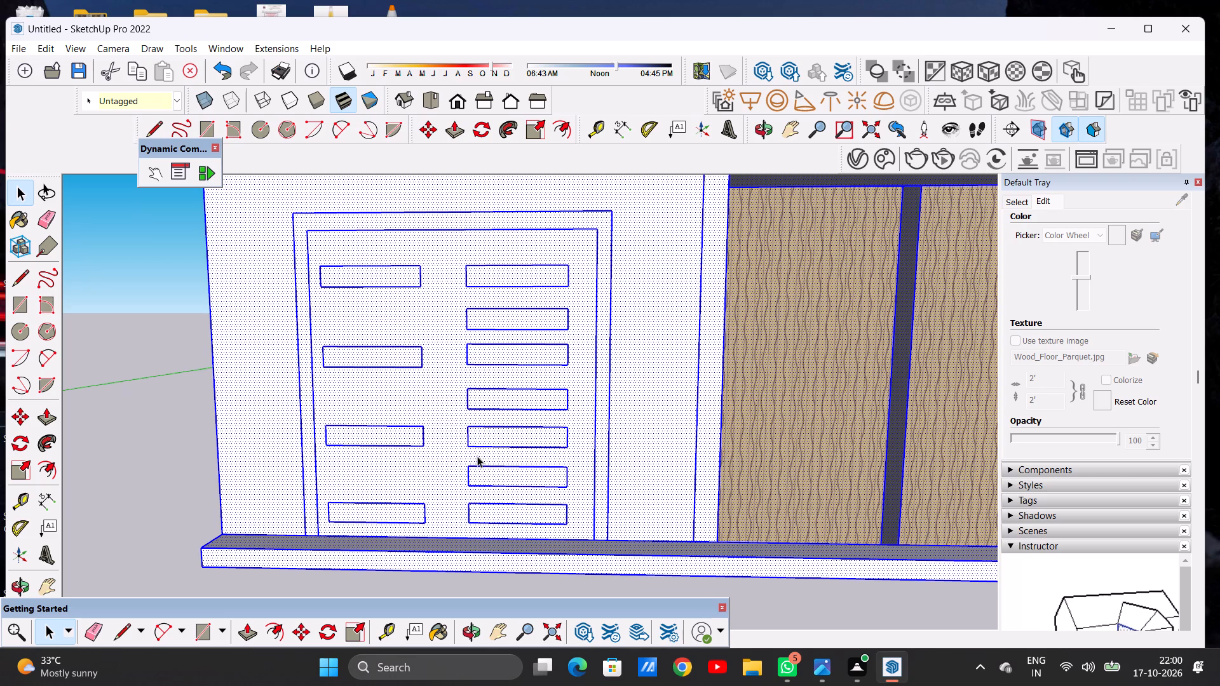
click(116, 476)
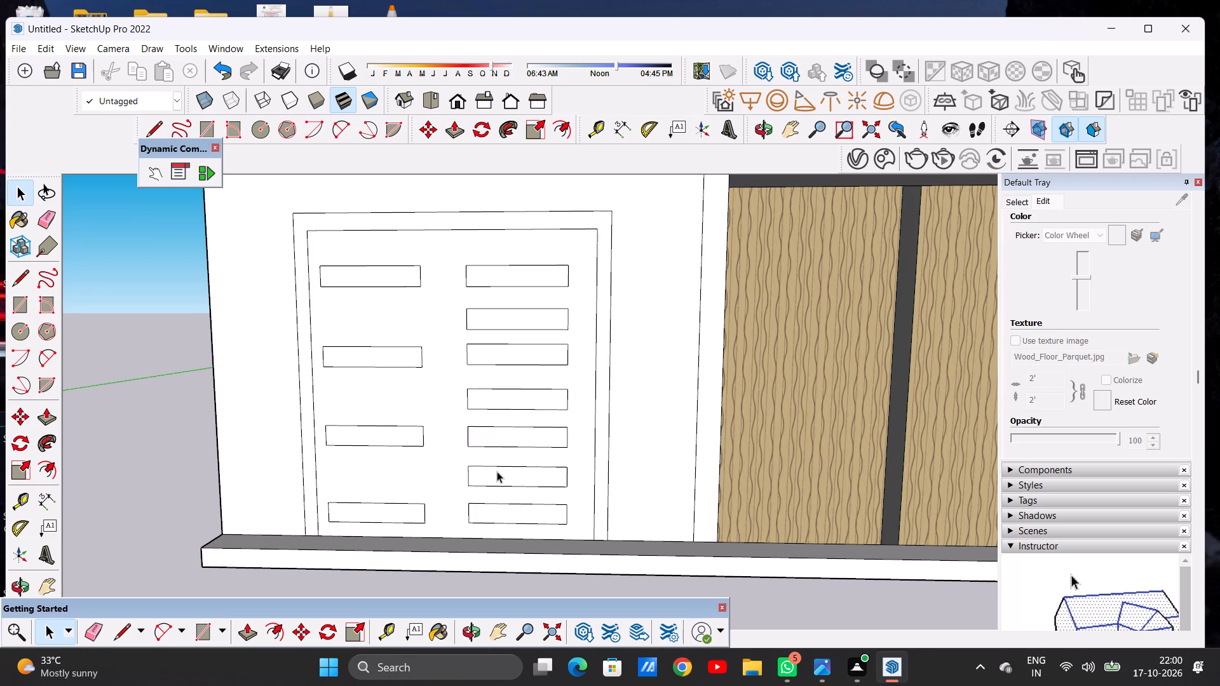
double_click(497, 471)
key(Delete)
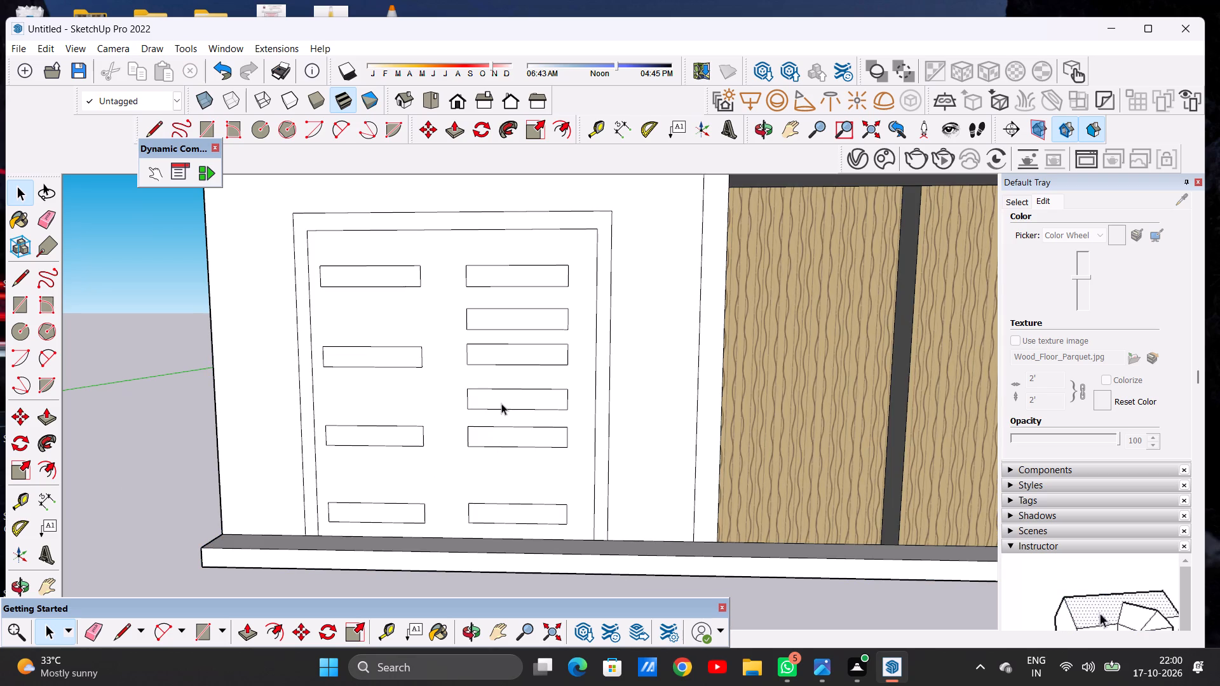
double_click(501, 403)
key(Delete)
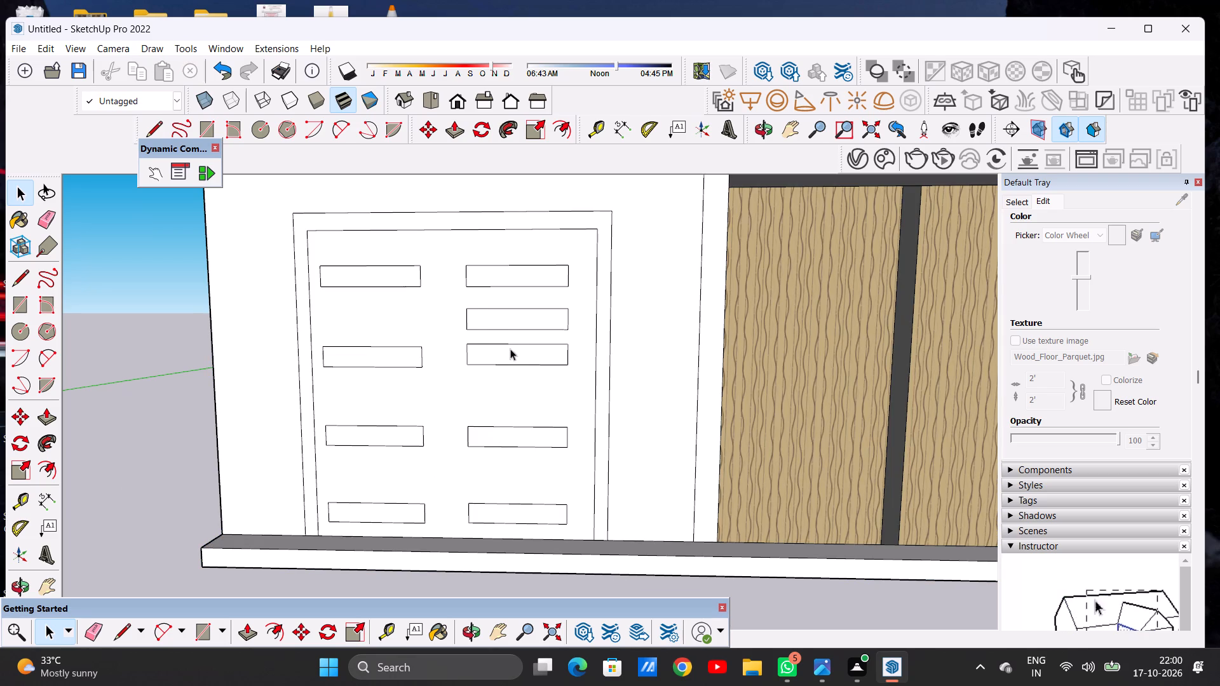
double_click(496, 318)
key(Delete)
Examine the slat layout of both garage doors against the entrance and the rest of the elevation.
scroll(290, 441, down, 10)
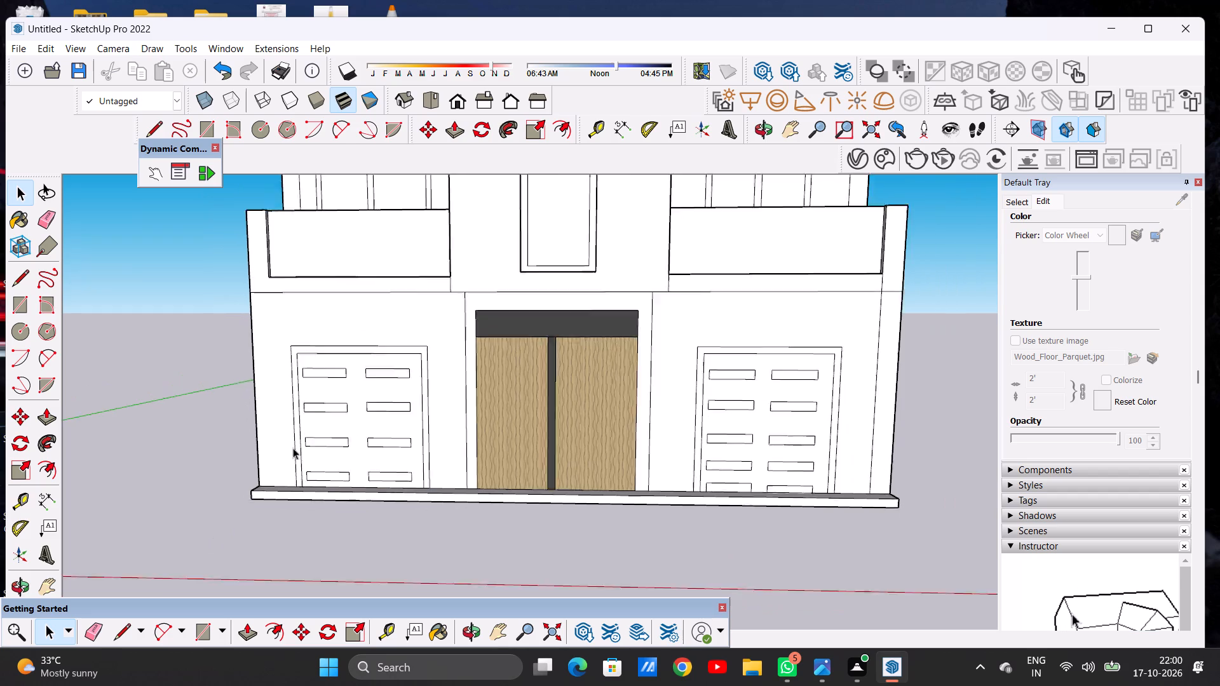
scroll(293, 448, down, 10)
click(618, 387)
scroll(400, 438, down, 5)
scroll(410, 405, up, 4)
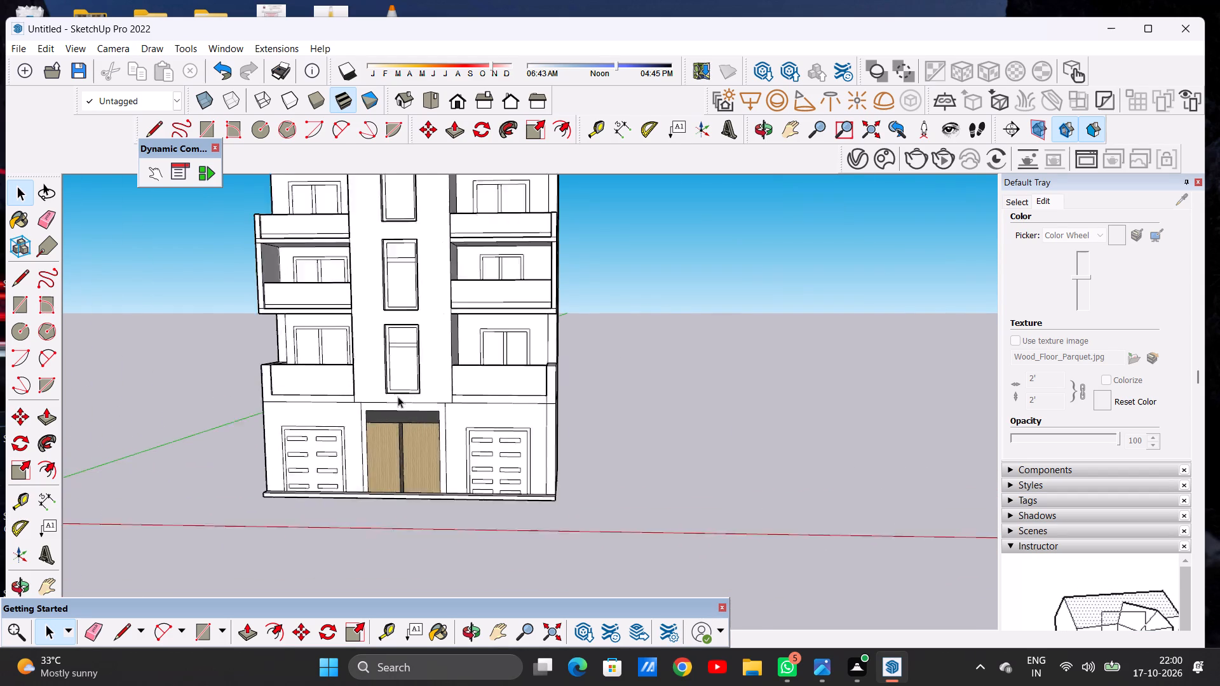
scroll(398, 396, up, 4)
scroll(361, 441, up, 5)
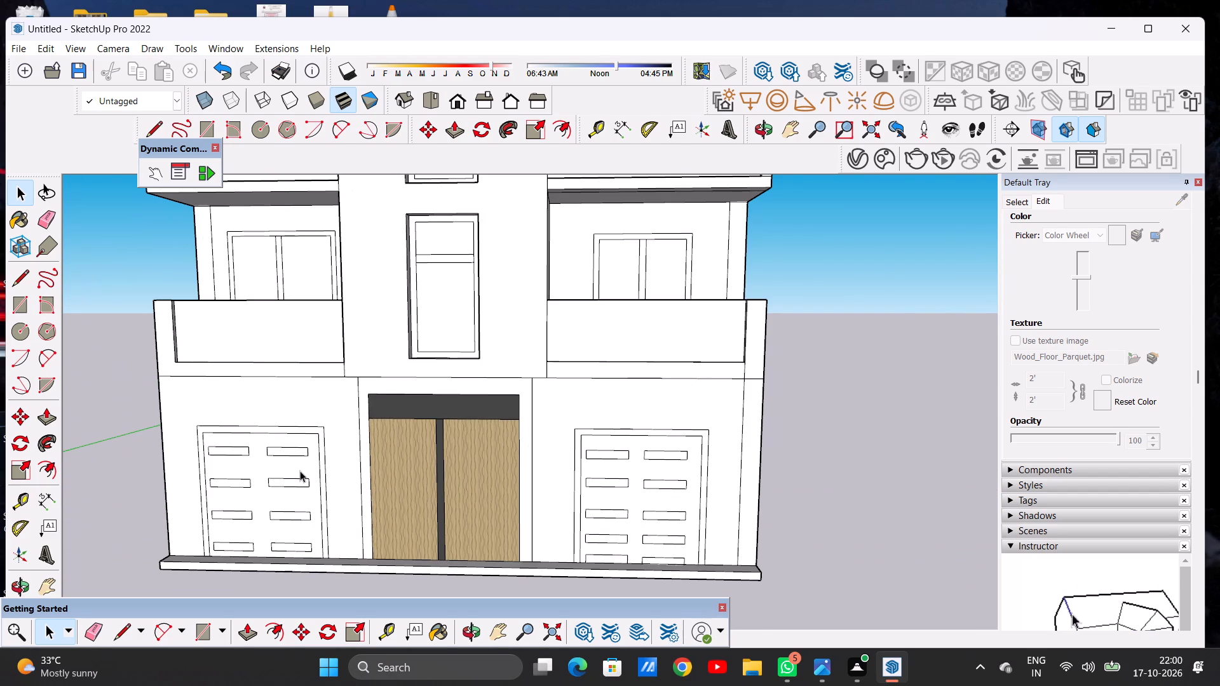
scroll(281, 465, down, 3)
scroll(508, 417, up, 5)
middle_drag(507, 426, 503, 396)
scroll(485, 413, down, 5)
scroll(531, 511, up, 3)
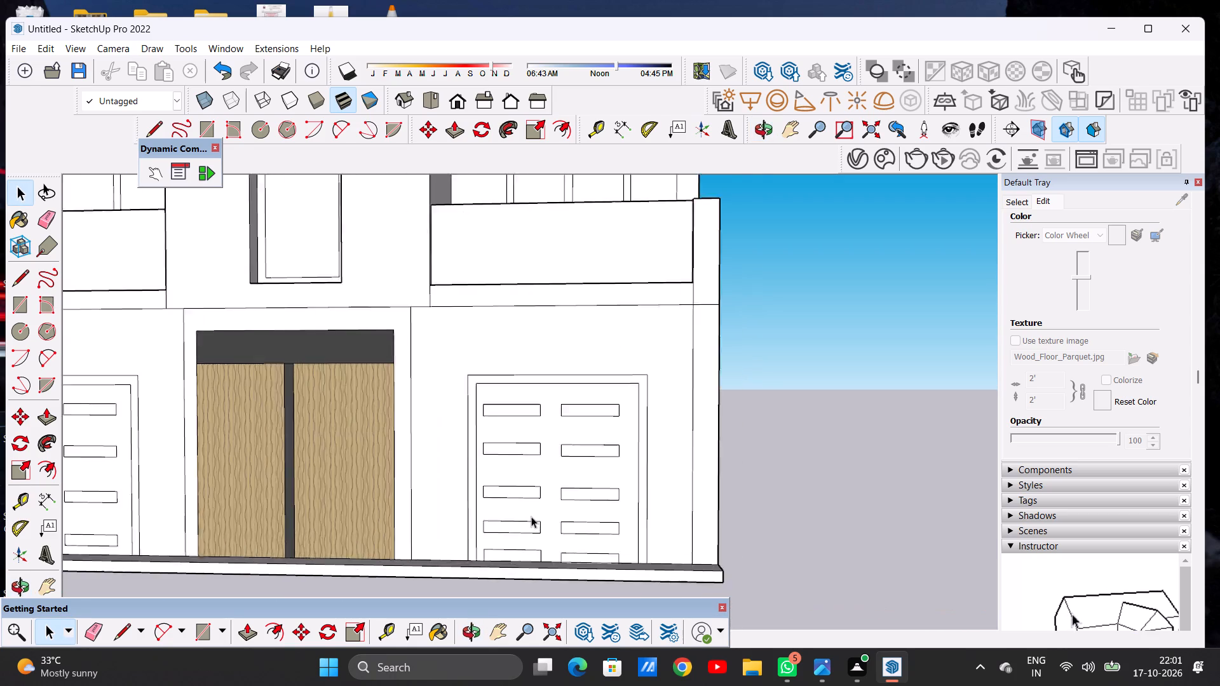
scroll(531, 516, up, 4)
scroll(1048, 303, up, 1)
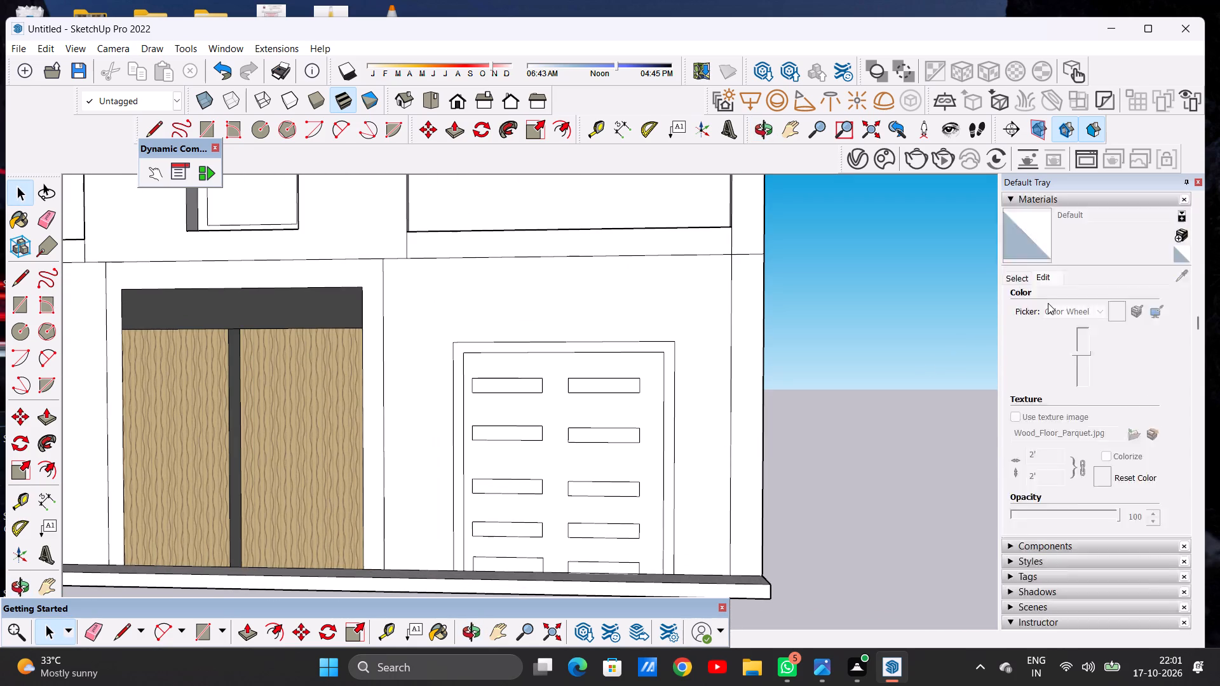
Paint the panel around the slats of the right-hand garage door with the Wood Floor Parquet material.
scroll(1048, 303, up, 2)
click(1012, 430)
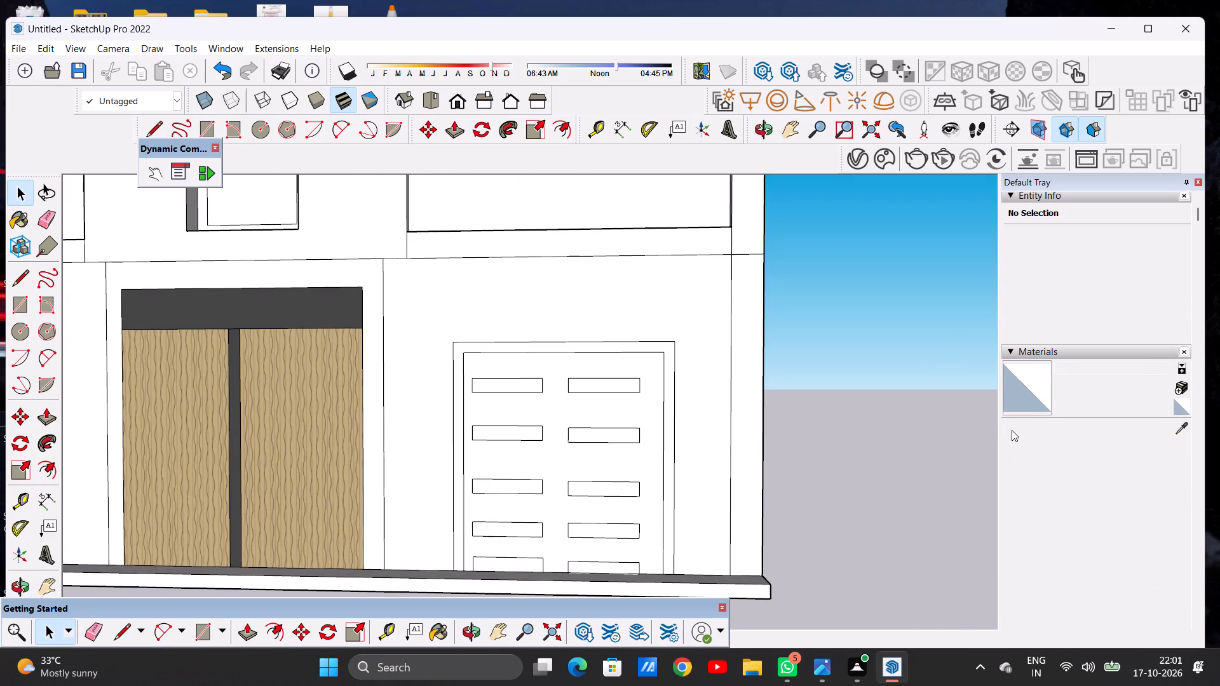
click(1103, 521)
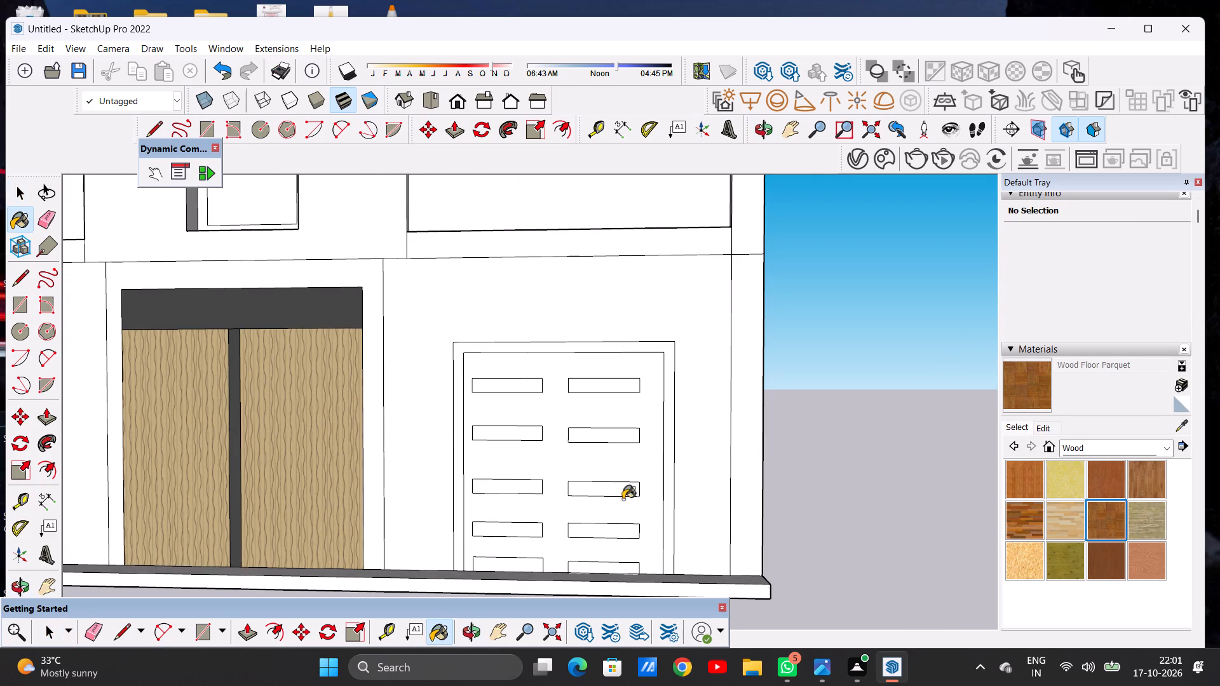
scroll(549, 478, up, 5)
click(559, 370)
scroll(519, 336, down, 6)
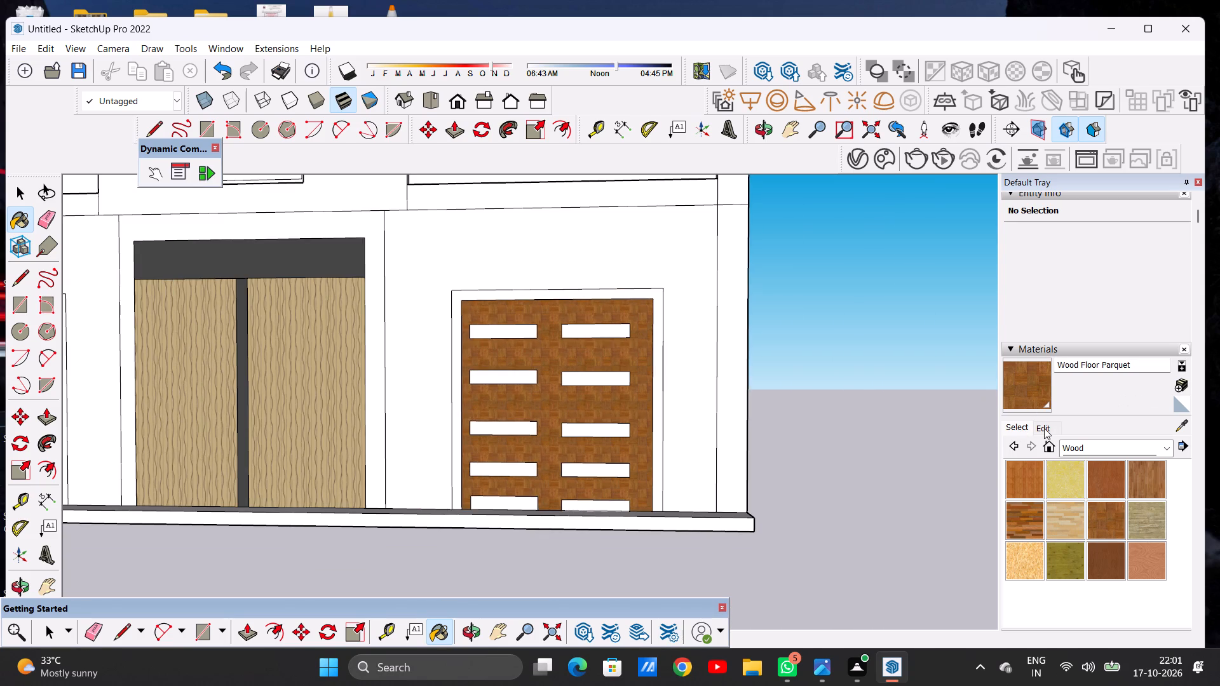
Darken the Wood Floor Parquet material by lowering its colour brightness.
click(1044, 428)
click(1080, 514)
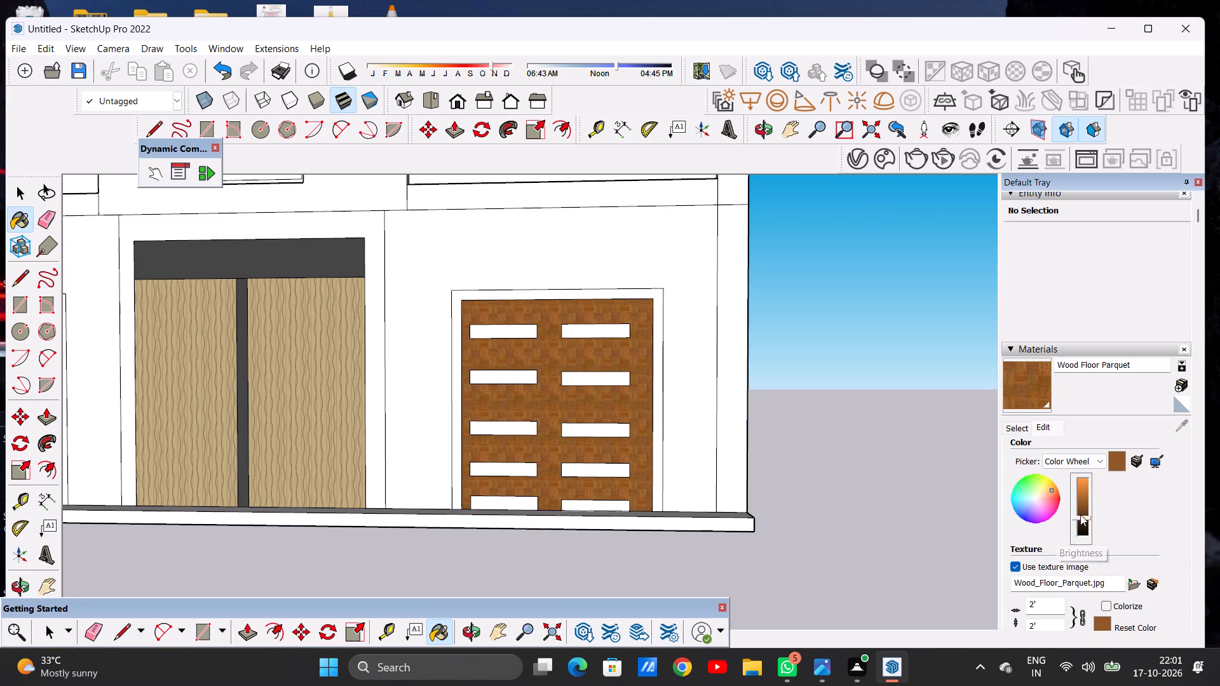
Paint the right-hand garage door's frame with the darkened Wood Floor Parquet material.
scroll(430, 408, down, 6)
scroll(494, 419, up, 6)
scroll(600, 306, up, 7)
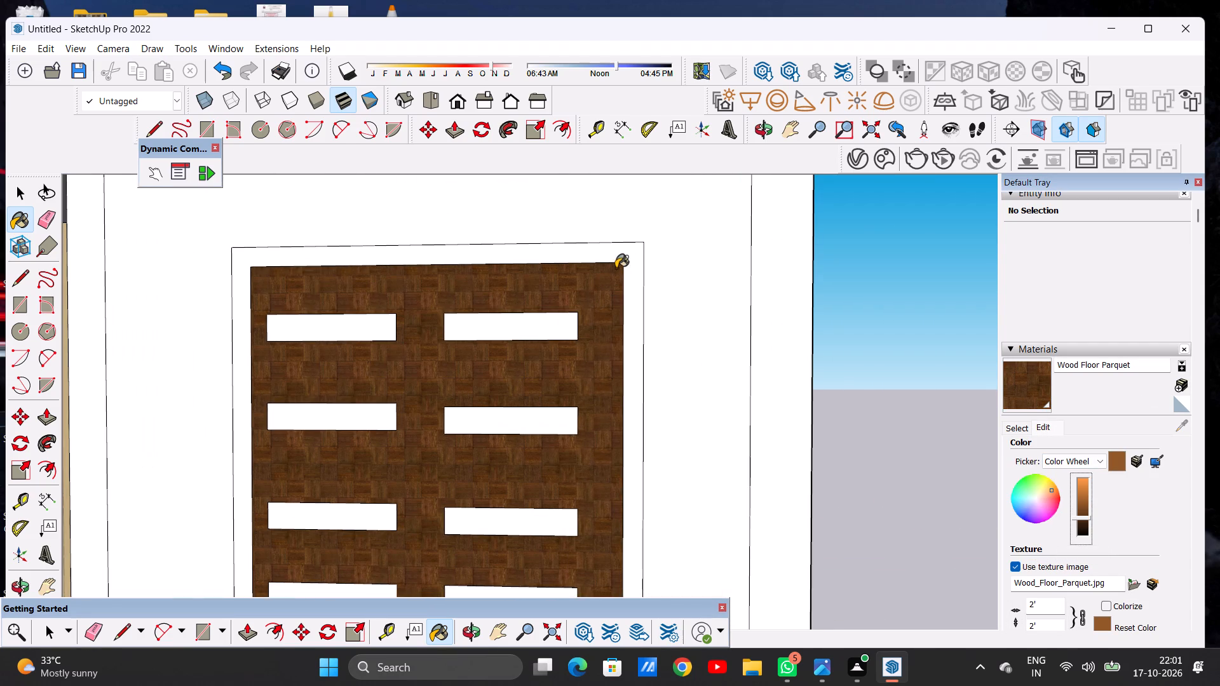
click(618, 265)
click(632, 257)
Paint the four slats in the left column of the right-hand garage door with the 0036_BurlyWood colour from Colors-Named.
scroll(538, 350, down, 5)
scroll(478, 467, up, 5)
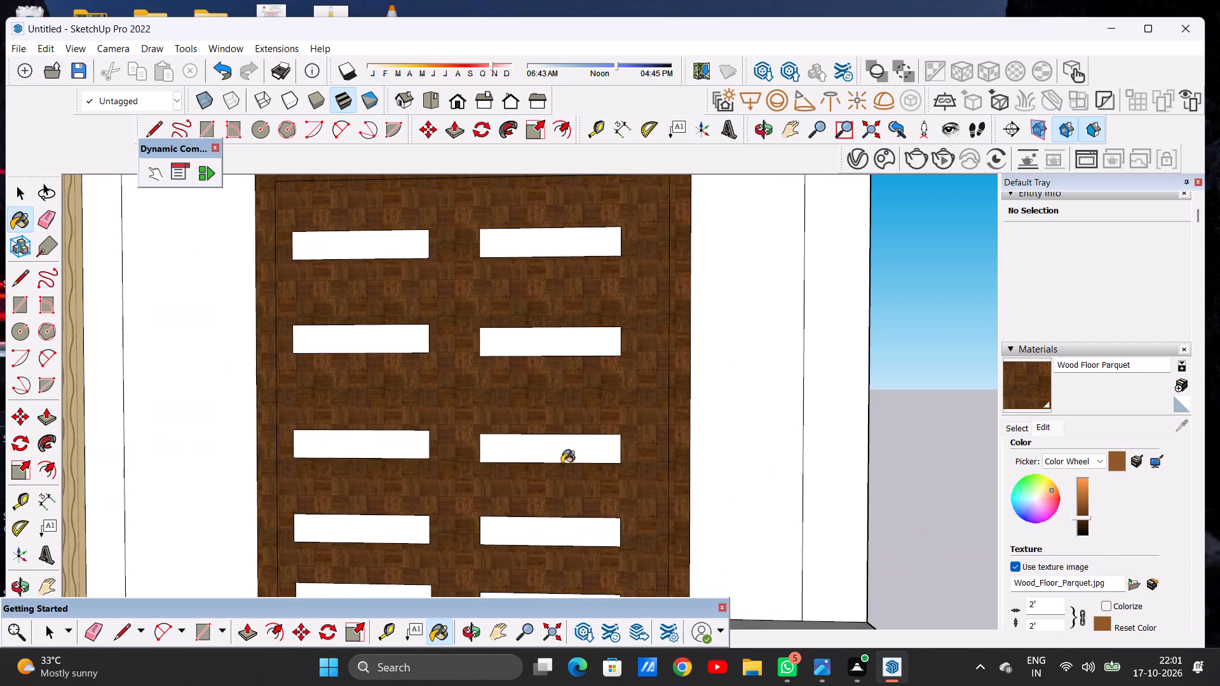
click(1017, 427)
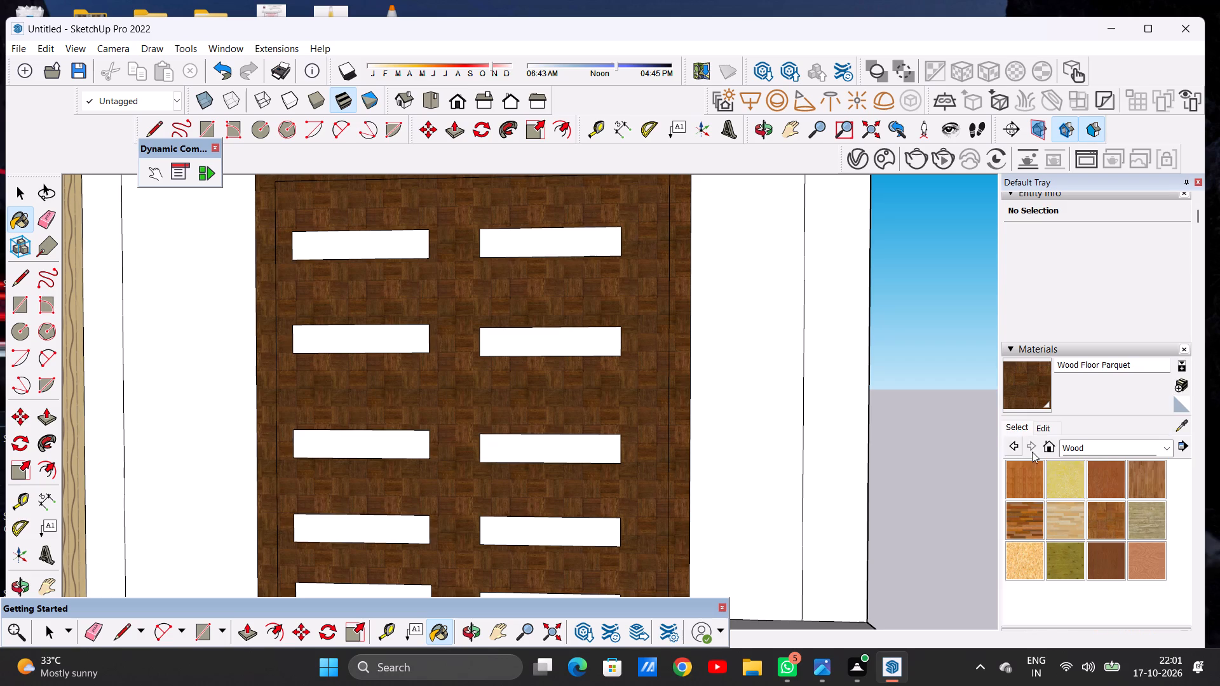
click(1099, 447)
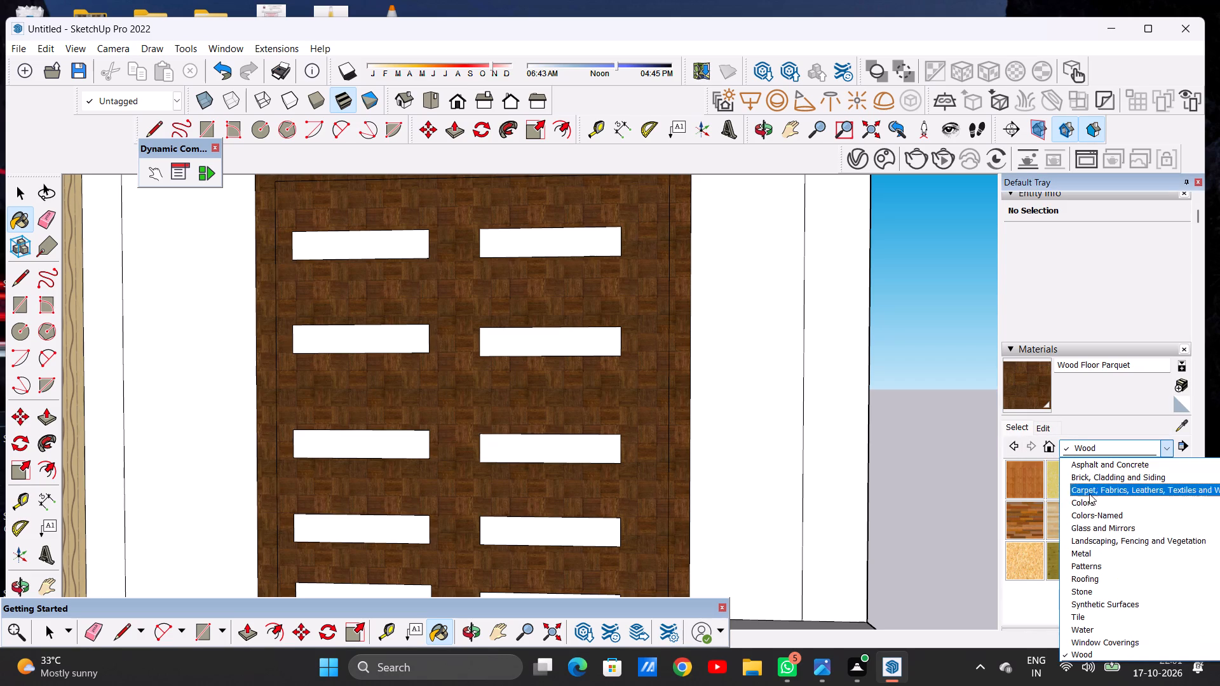
click(1094, 510)
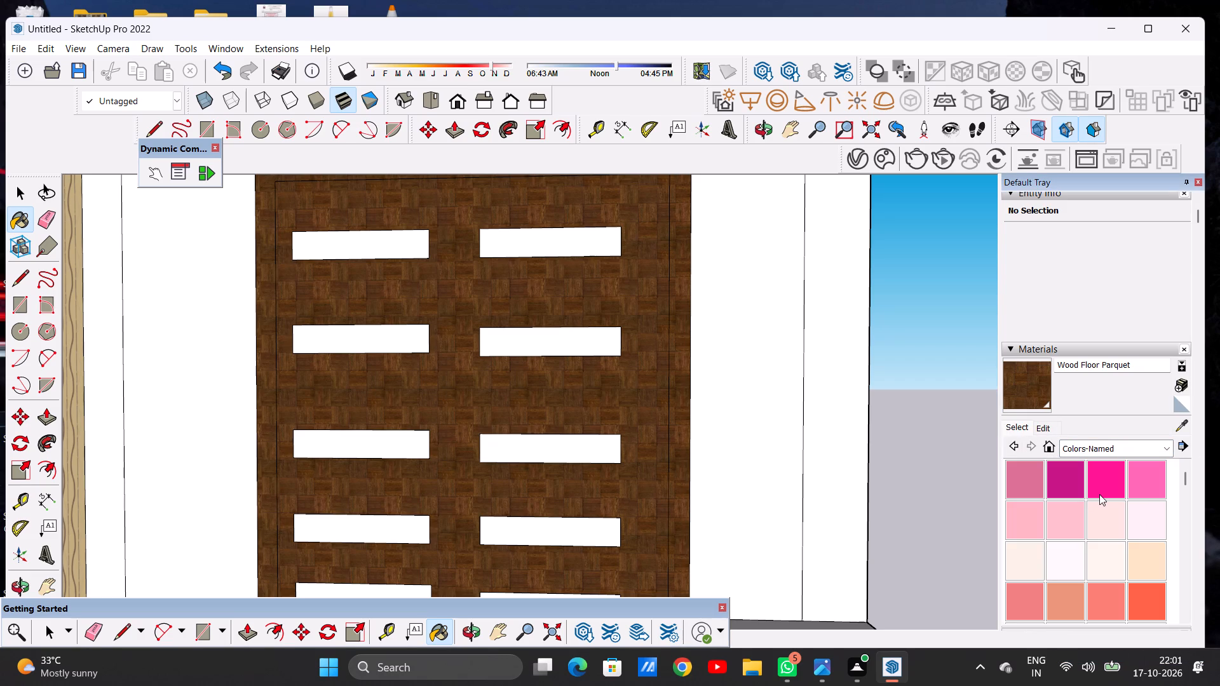
scroll(1099, 494, down, 4)
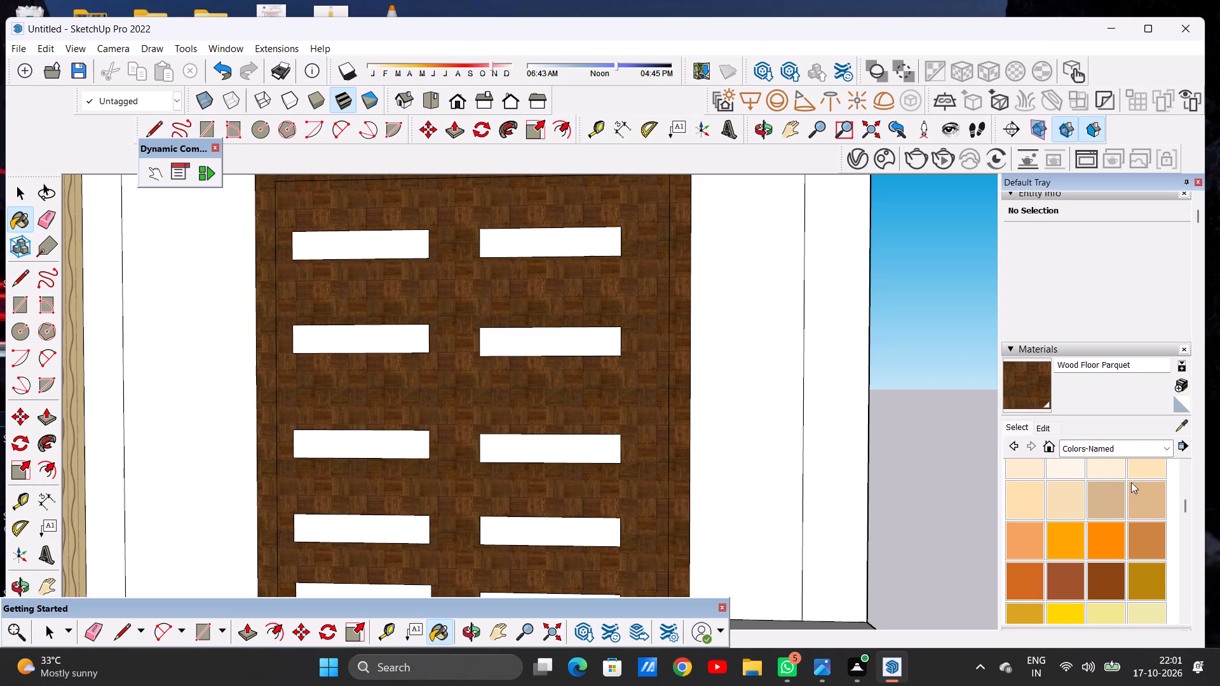
click(1141, 490)
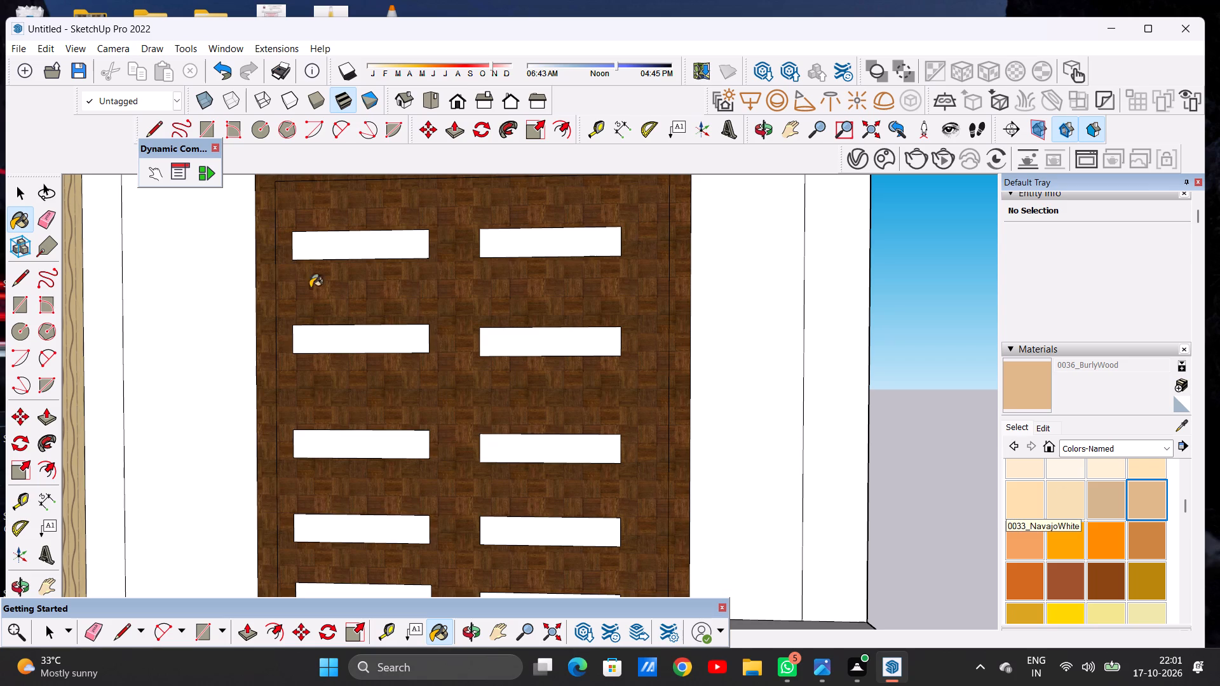
scroll(346, 252, up, 5)
click(370, 248)
click(426, 394)
scroll(369, 316, down, 9)
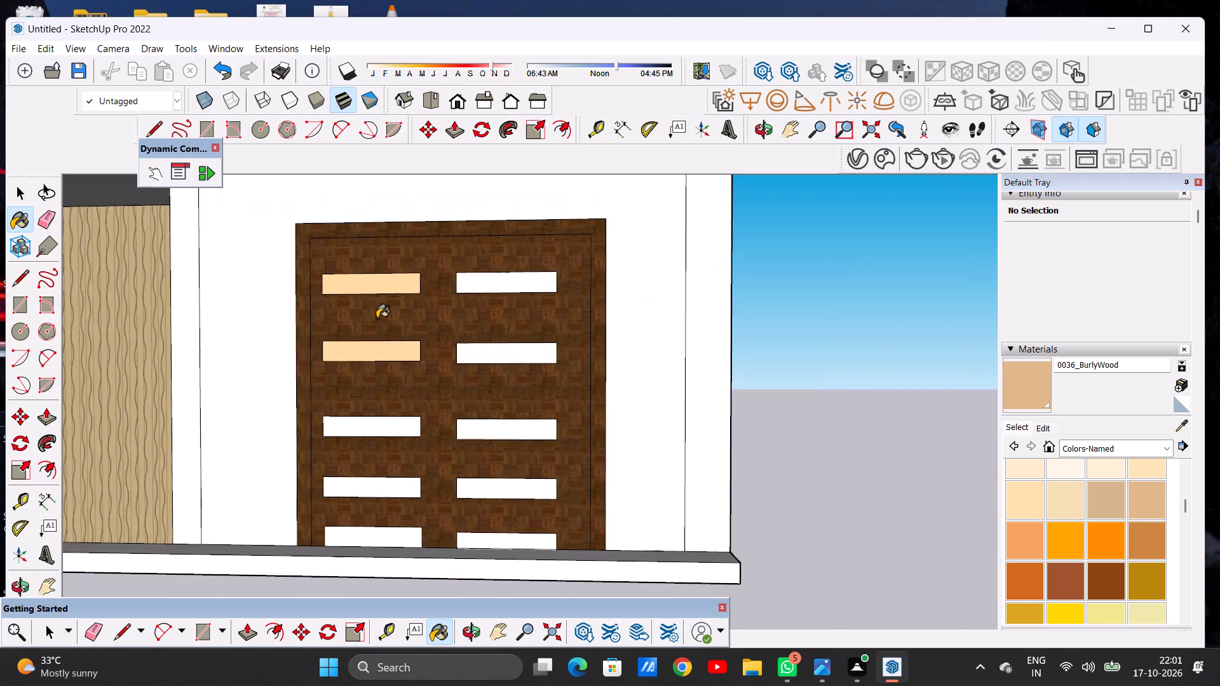
scroll(377, 318, down, 5)
scroll(388, 402, down, 1)
scroll(388, 402, up, 10)
click(383, 381)
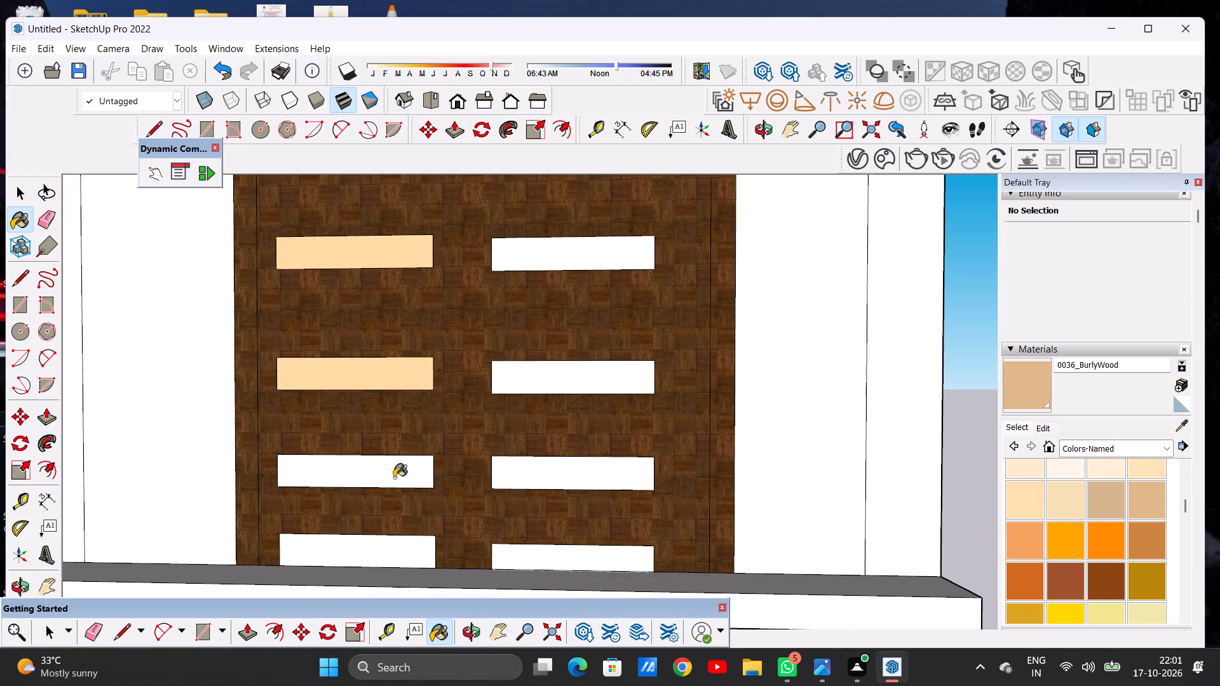
click(394, 472)
click(413, 552)
Paint the slats in the right column of the right-hand garage door with 0036_BurlyWood.
click(531, 555)
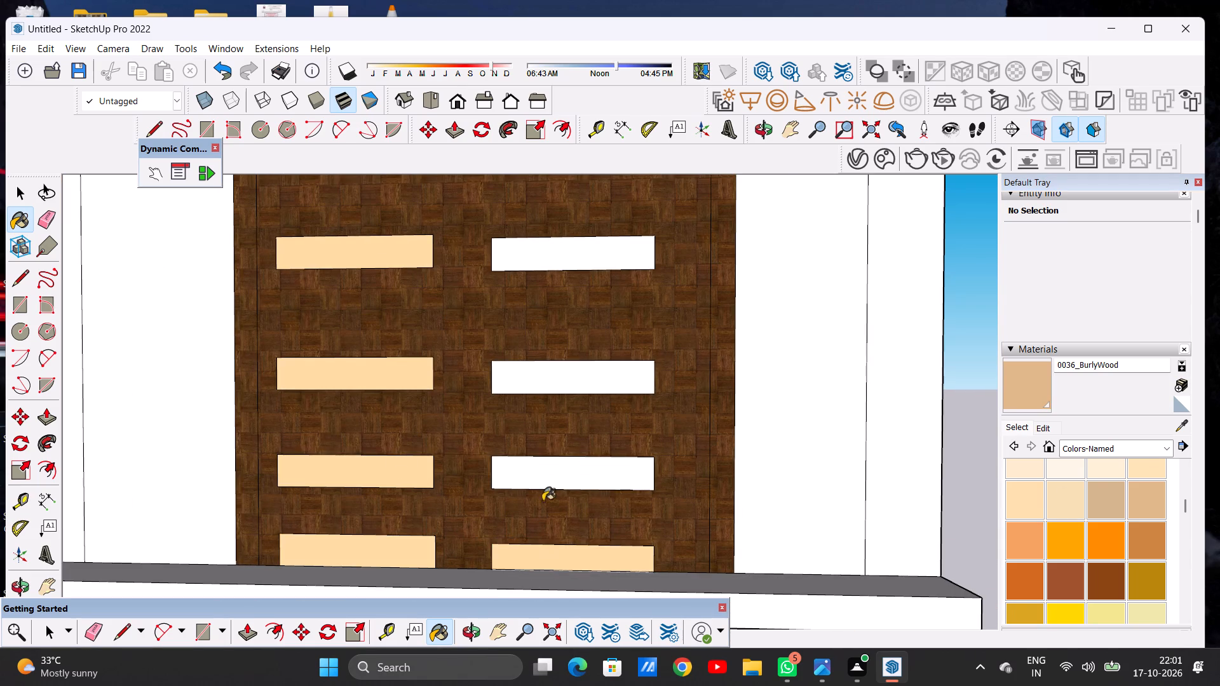
click(542, 474)
drag(531, 386, 524, 385)
scroll(445, 408, down, 10)
scroll(452, 417, up, 1)
scroll(452, 417, down, 1)
scroll(471, 302, up, 12)
click(480, 321)
click(507, 461)
scroll(455, 433, down, 8)
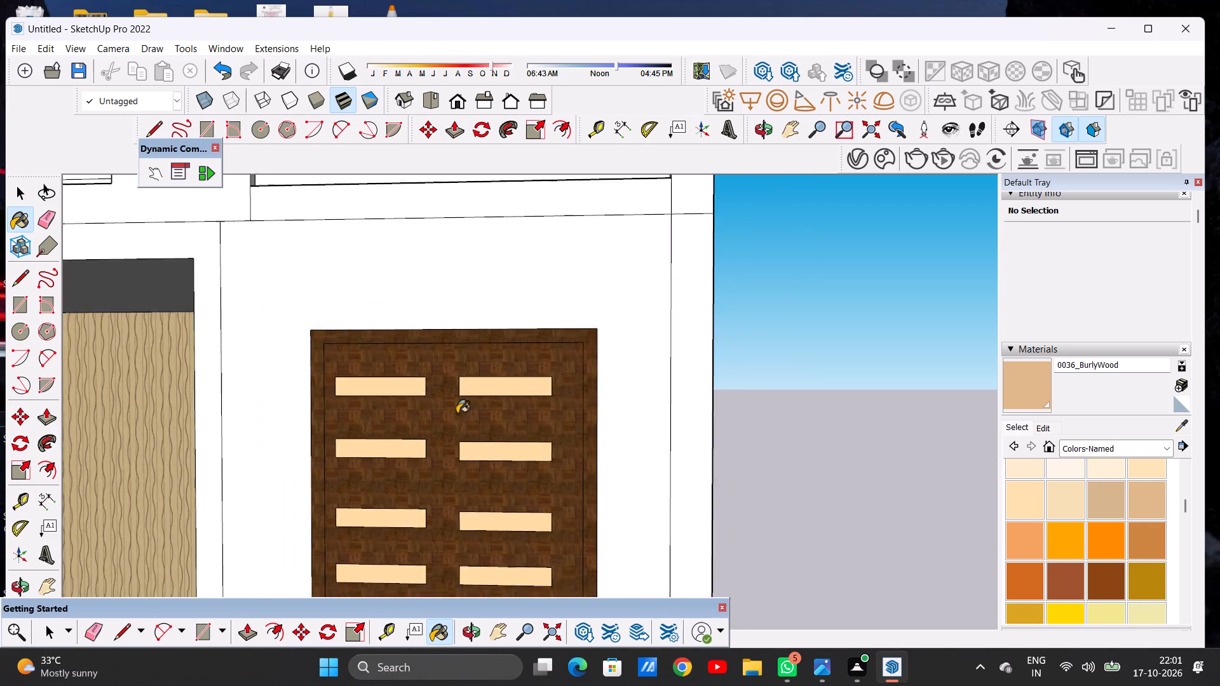
Paint the four slats in the right column of the left-hand garage door with 0036_BurlyWood.
scroll(457, 414, down, 20)
scroll(457, 414, down, 2)
scroll(431, 437, up, 7)
scroll(296, 372, up, 8)
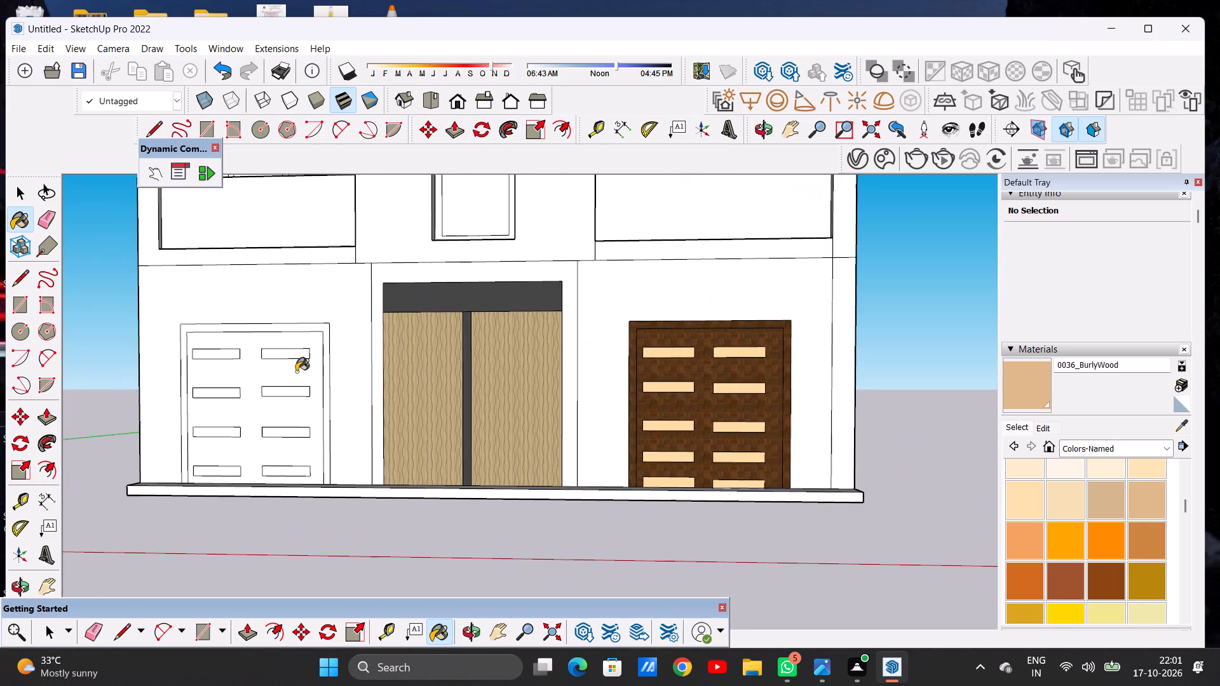
scroll(280, 354, up, 12)
click(301, 351)
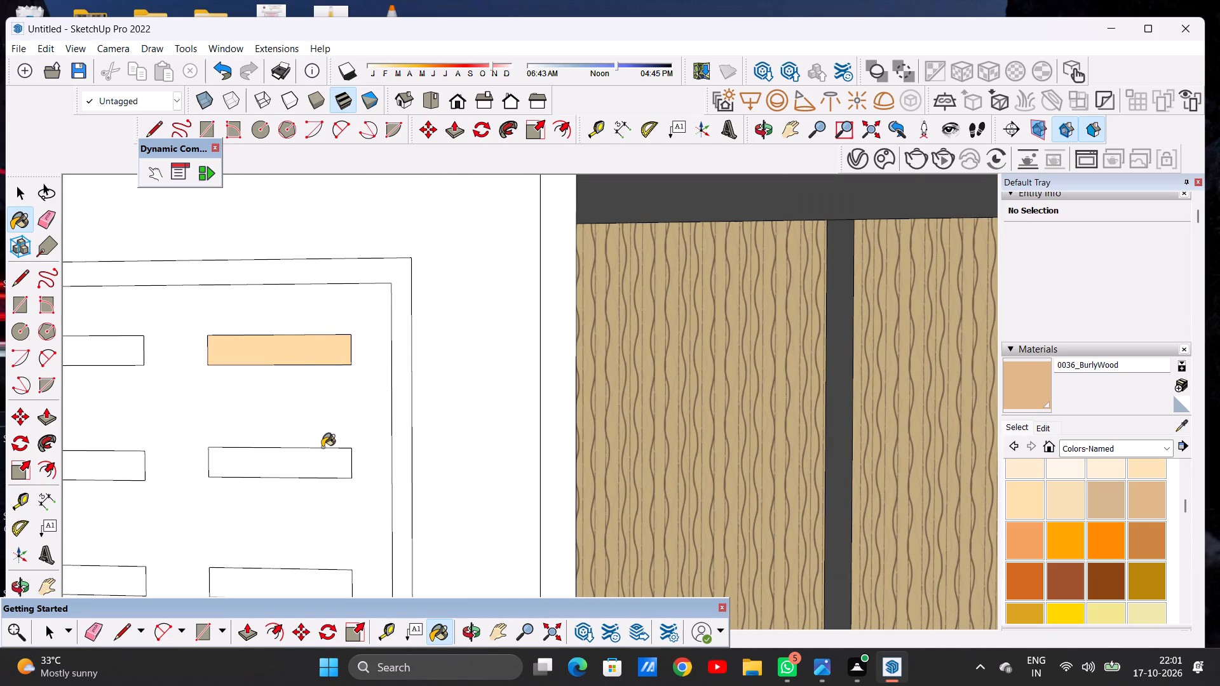
click(322, 457)
scroll(283, 348, down, 8)
scroll(310, 465, up, 5)
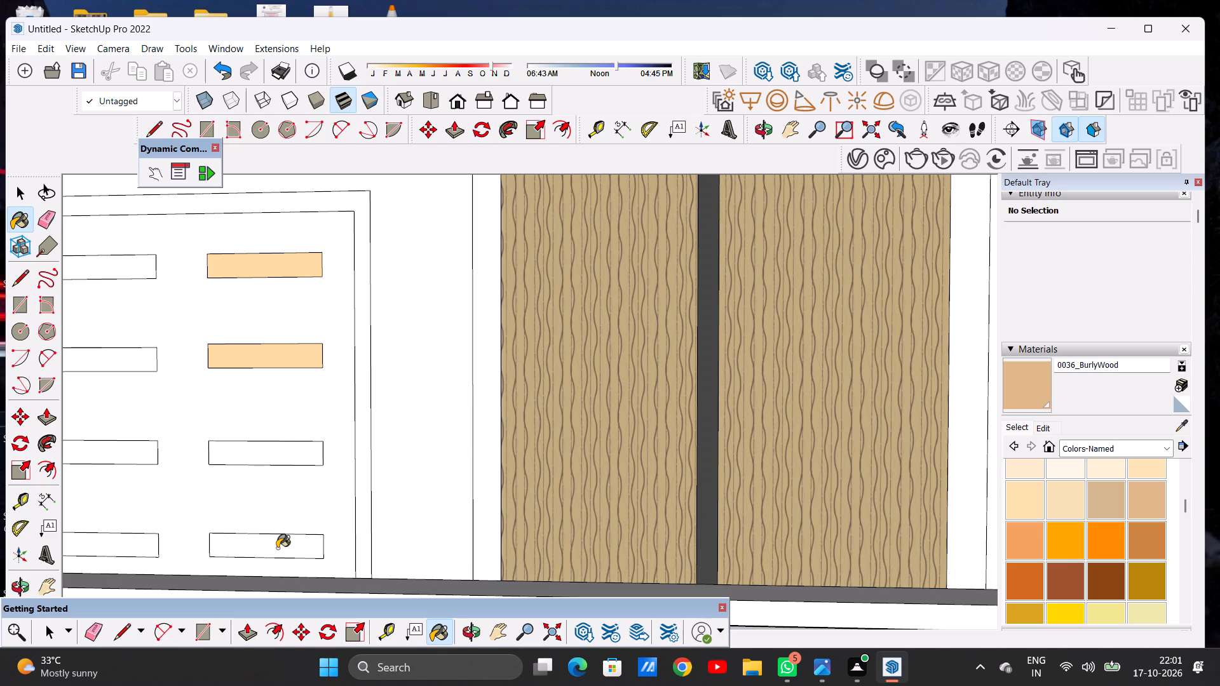
click(276, 548)
click(285, 457)
Paint the four slats in the left column of the left-hand garage door with 0036_BurlyWood.
scroll(353, 434, down, 8)
scroll(262, 497, up, 7)
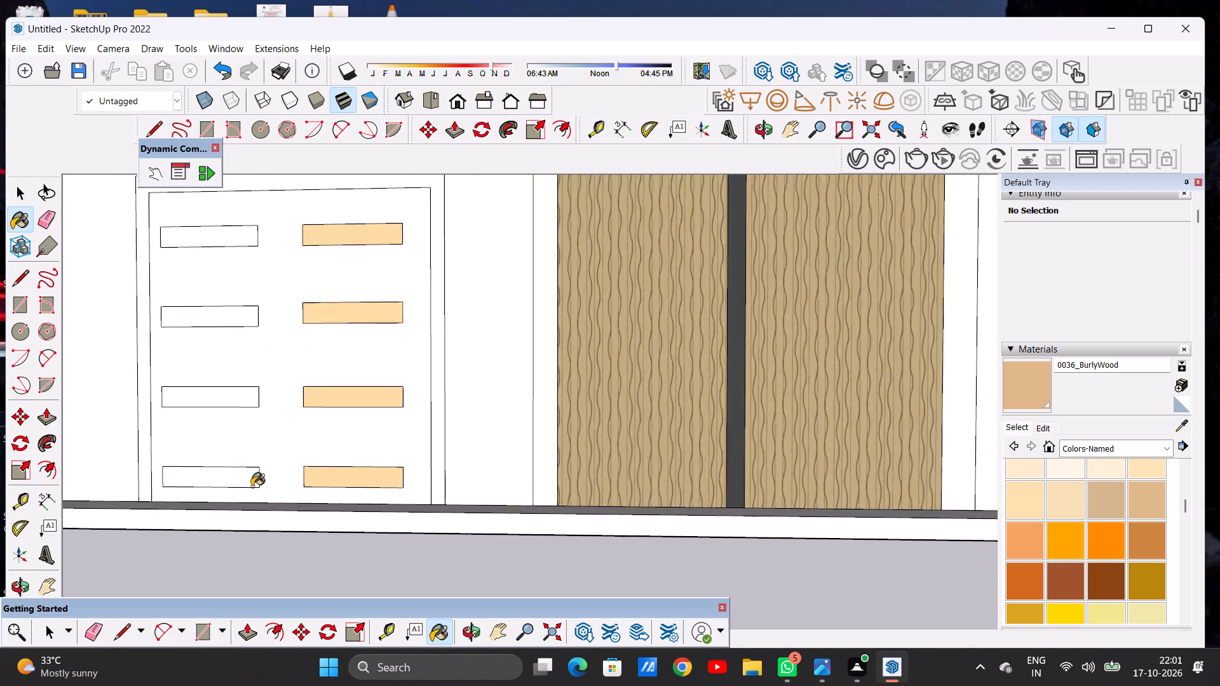
scroll(252, 487, up, 4)
click(236, 481)
click(222, 344)
scroll(266, 451, down, 11)
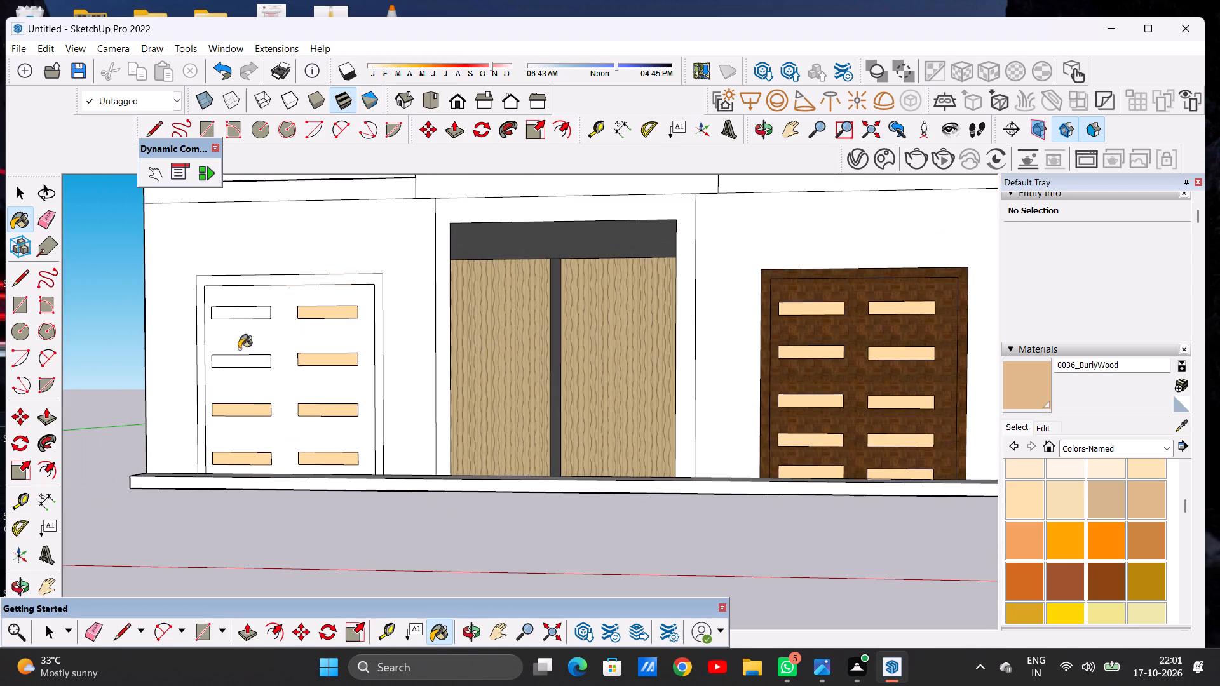
scroll(239, 349, up, 10)
click(264, 356)
click(269, 239)
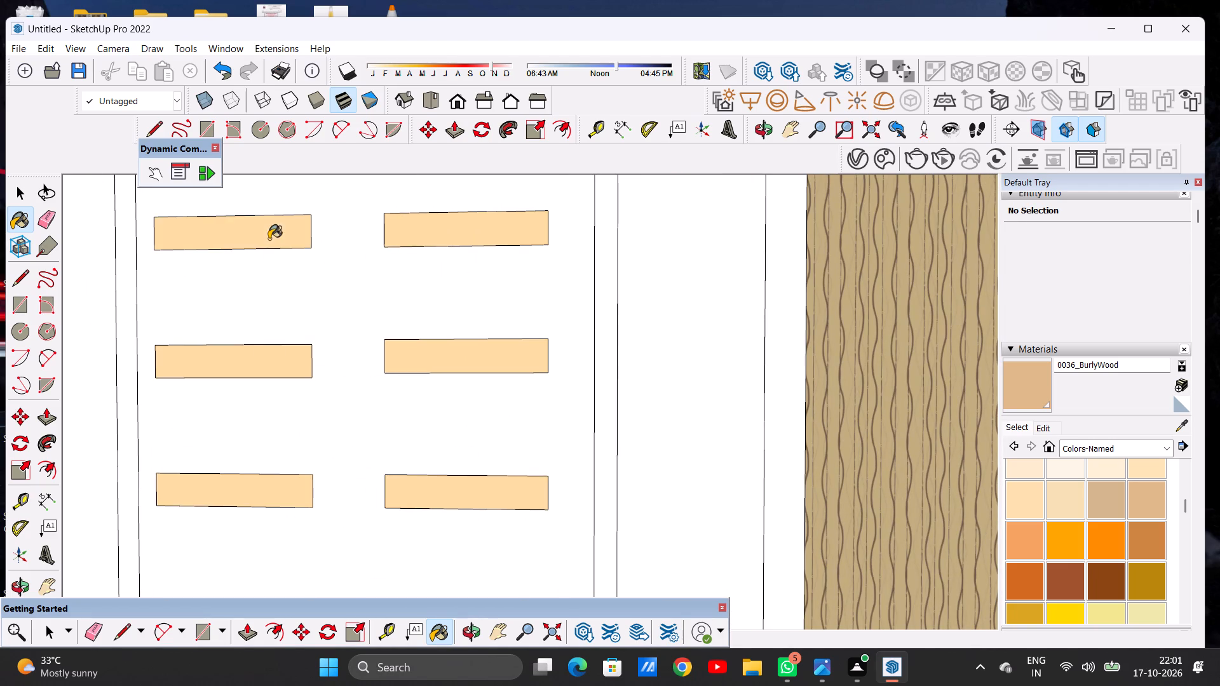
scroll(341, 354, down, 6)
scroll(374, 356, up, 1)
scroll(379, 353, down, 2)
Paint the left-hand garage door's panel and frame with the Wood Floor Parquet material from the Wood collection.
click(1088, 363)
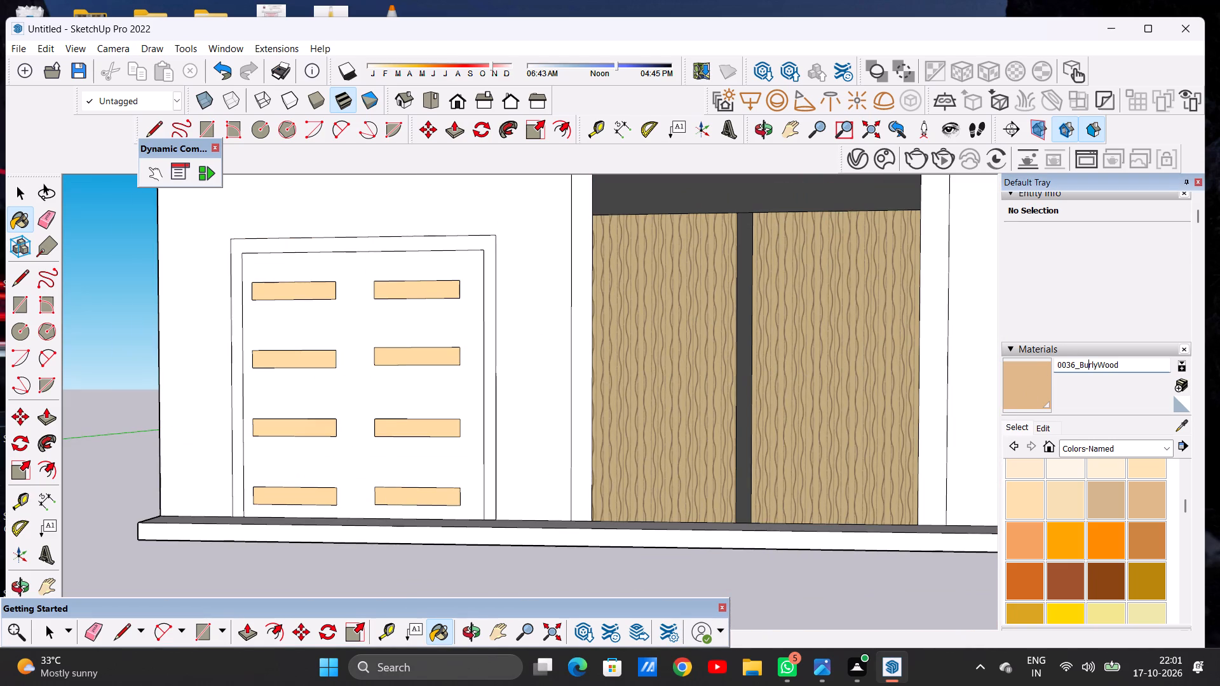
click(1083, 448)
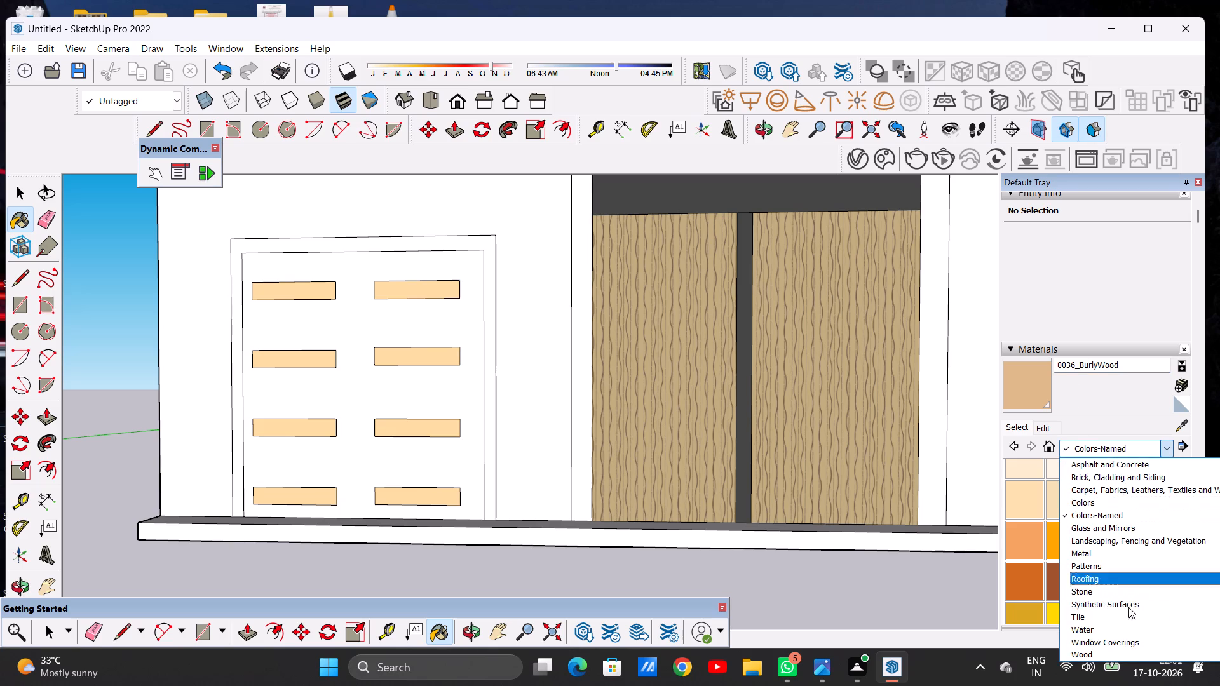
click(1100, 649)
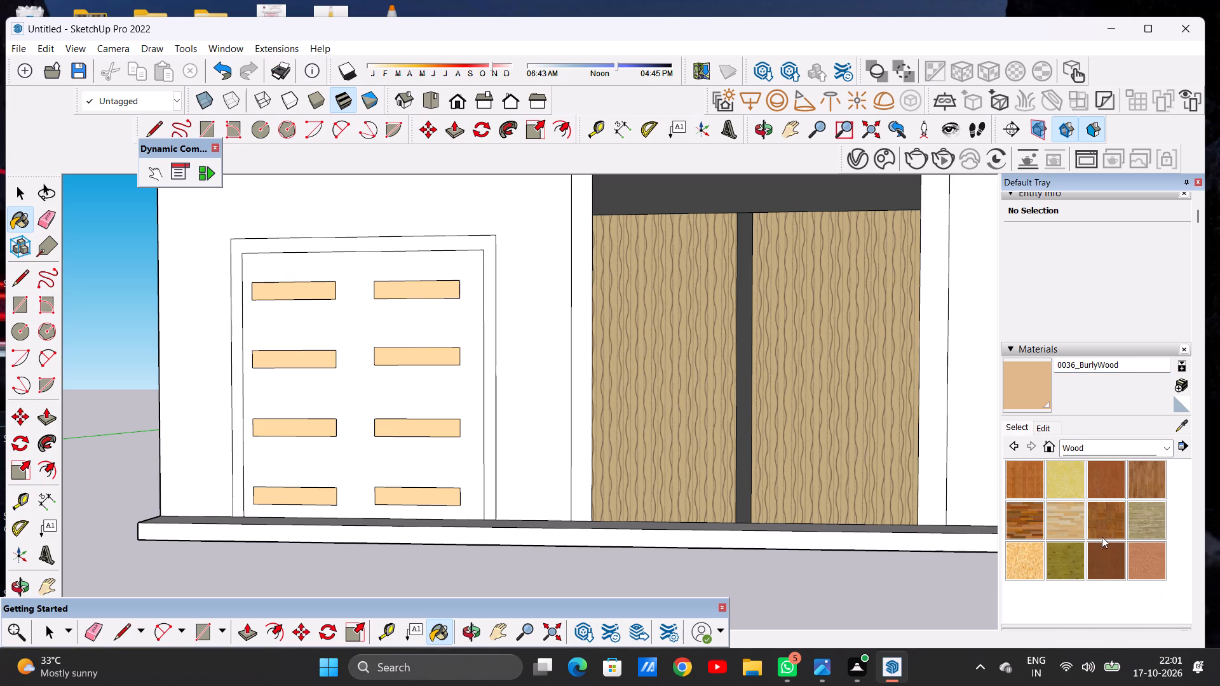
click(1107, 520)
scroll(356, 316, up, 4)
click(356, 316)
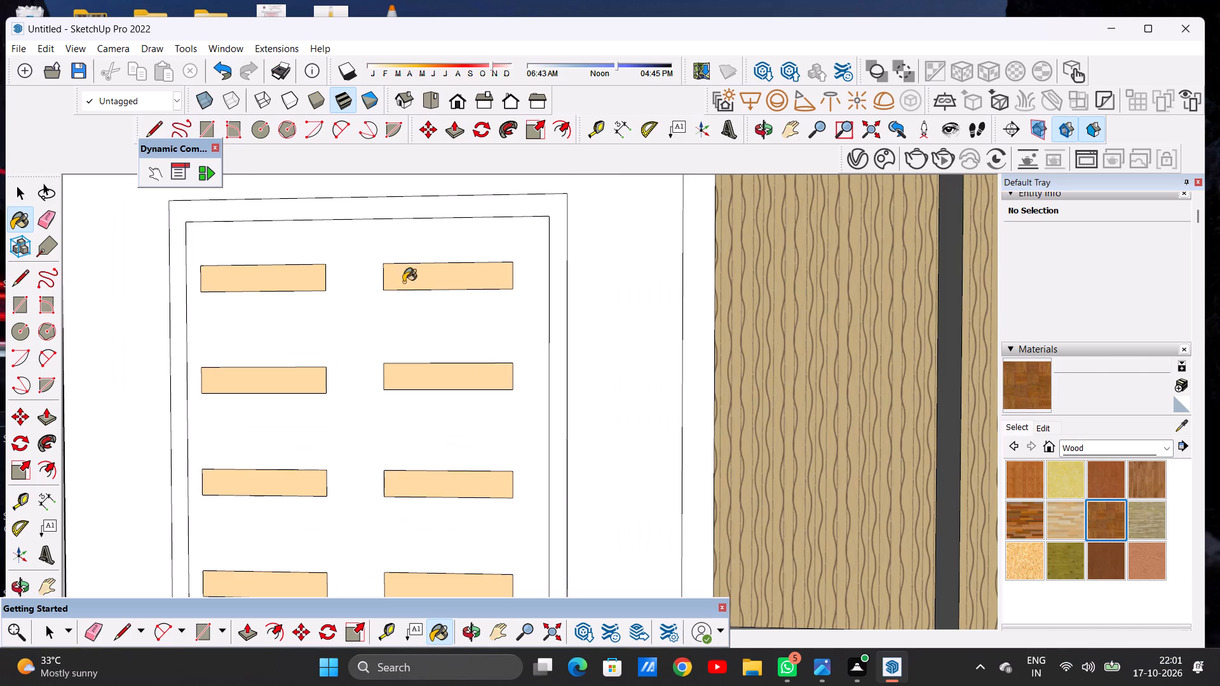
scroll(552, 209, up, 5)
click(555, 207)
scroll(534, 300, down, 6)
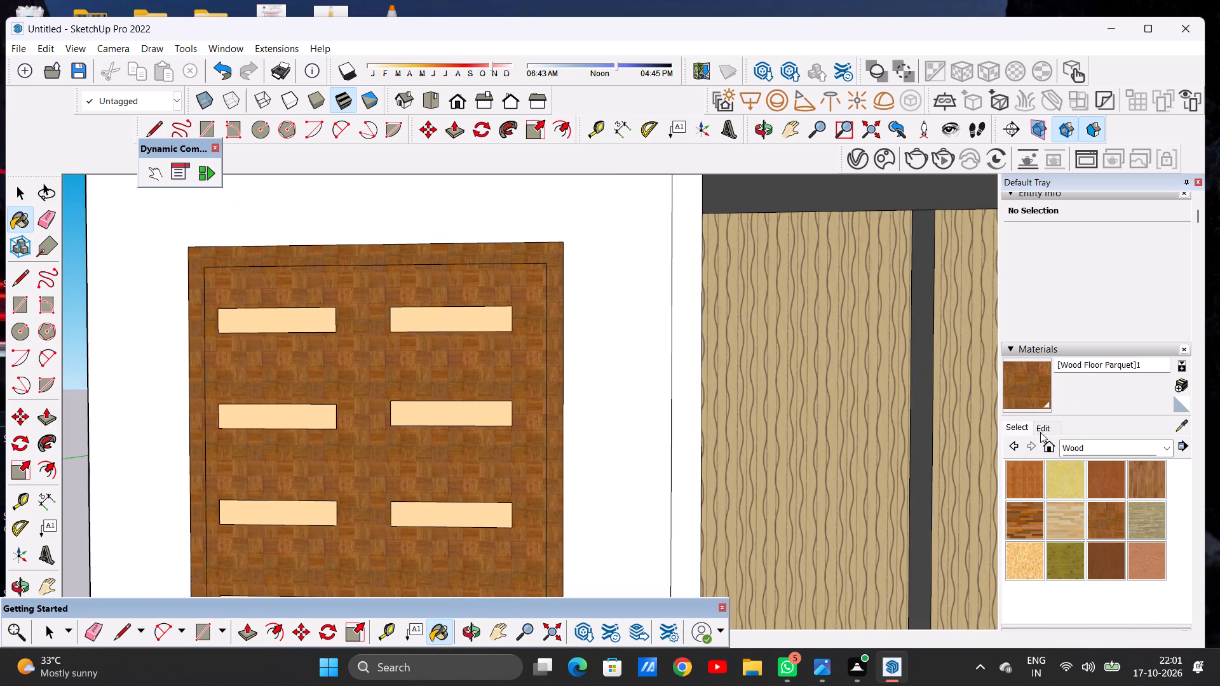
Darken the left-hand garage door's parquet material by lowering its colour brightness to match the right-hand door.
click(1041, 432)
click(1081, 511)
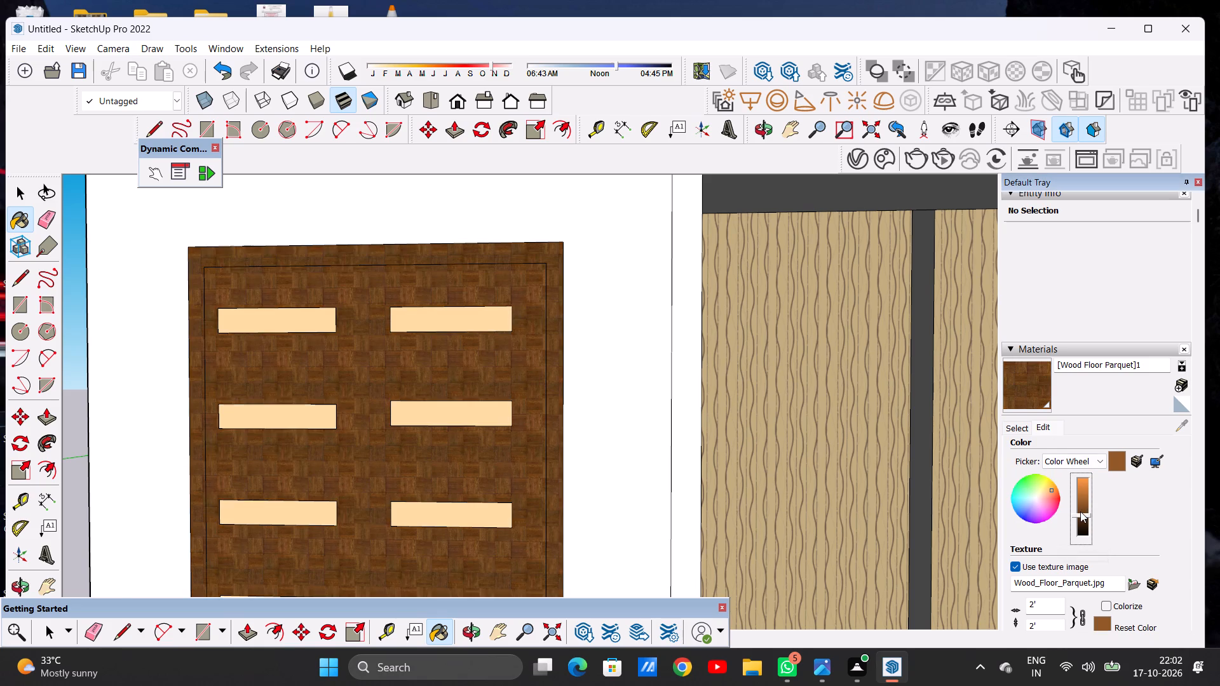
Examine both painted garage doors against the central entrance and the upper floors of the elevation.
scroll(457, 364, down, 20)
scroll(457, 364, down, 13)
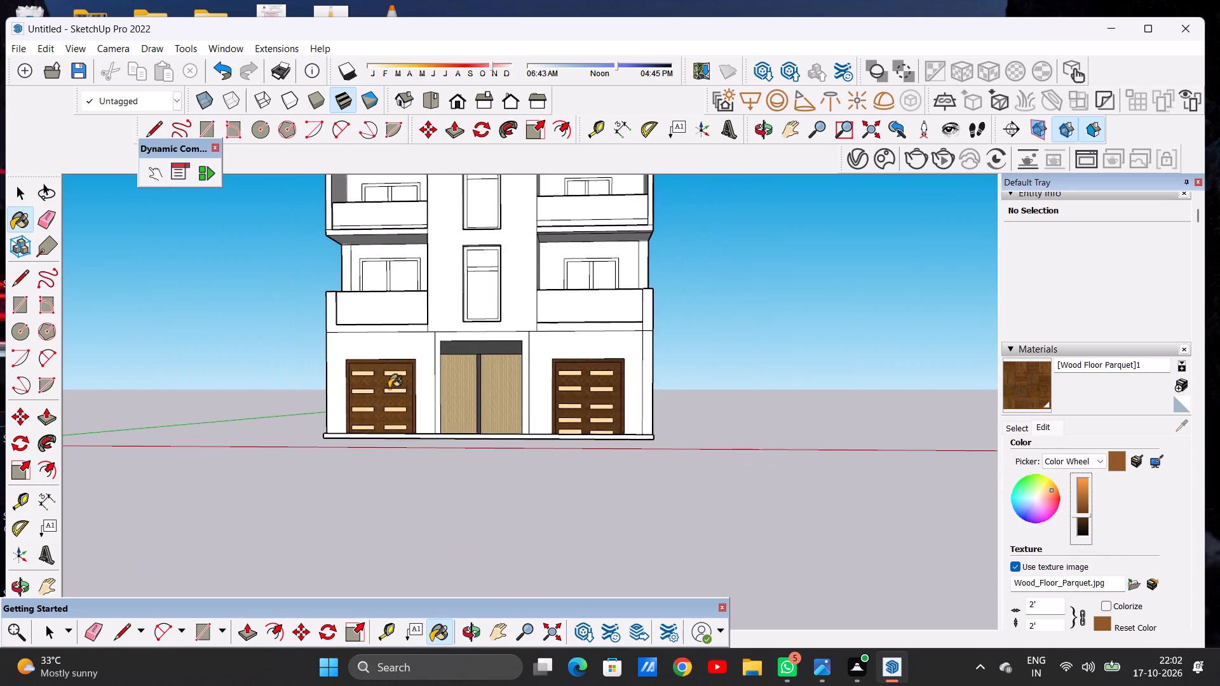
scroll(401, 395, up, 6)
key(space)
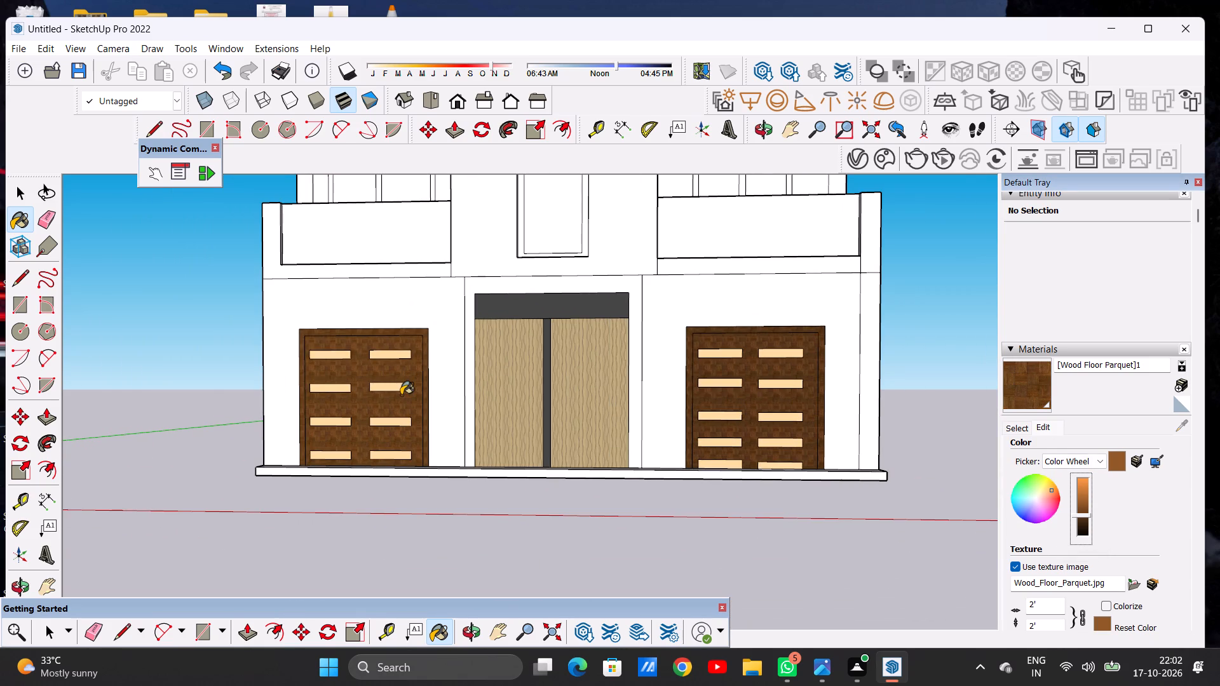
key(space)
click(146, 360)
key(space)
scroll(137, 341, down, 2)
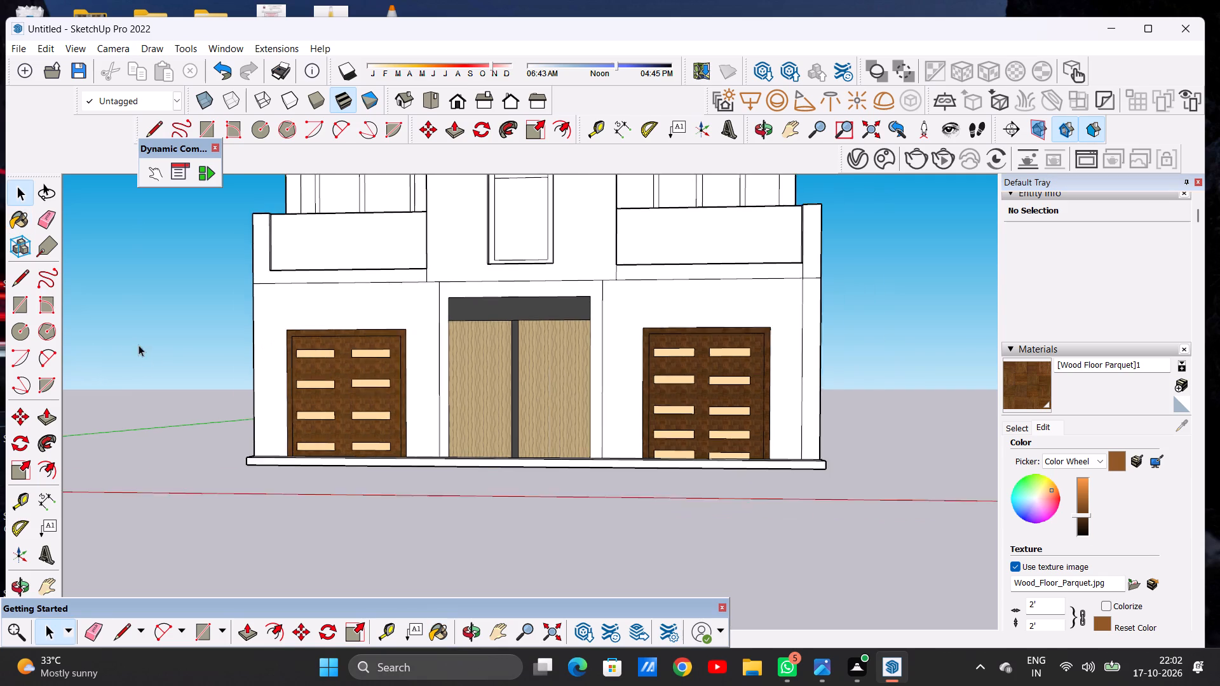
scroll(139, 345, down, 10)
scroll(351, 367, up, 6)
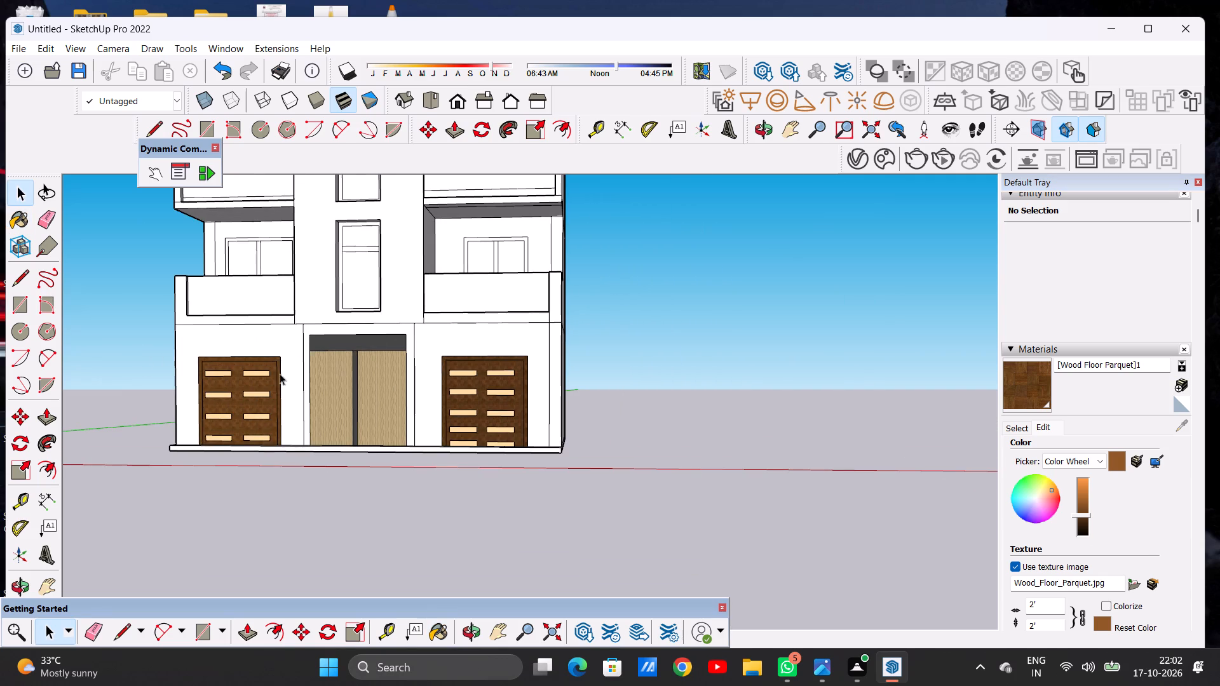
scroll(430, 379, down, 6)
Push/Pull the band beneath the right-hand first-floor balcony panel outward to form a projecting ledge above the garage door.
middle_drag(506, 340, 165, 430)
scroll(422, 354, up, 6)
middle_drag(492, 344, 522, 370)
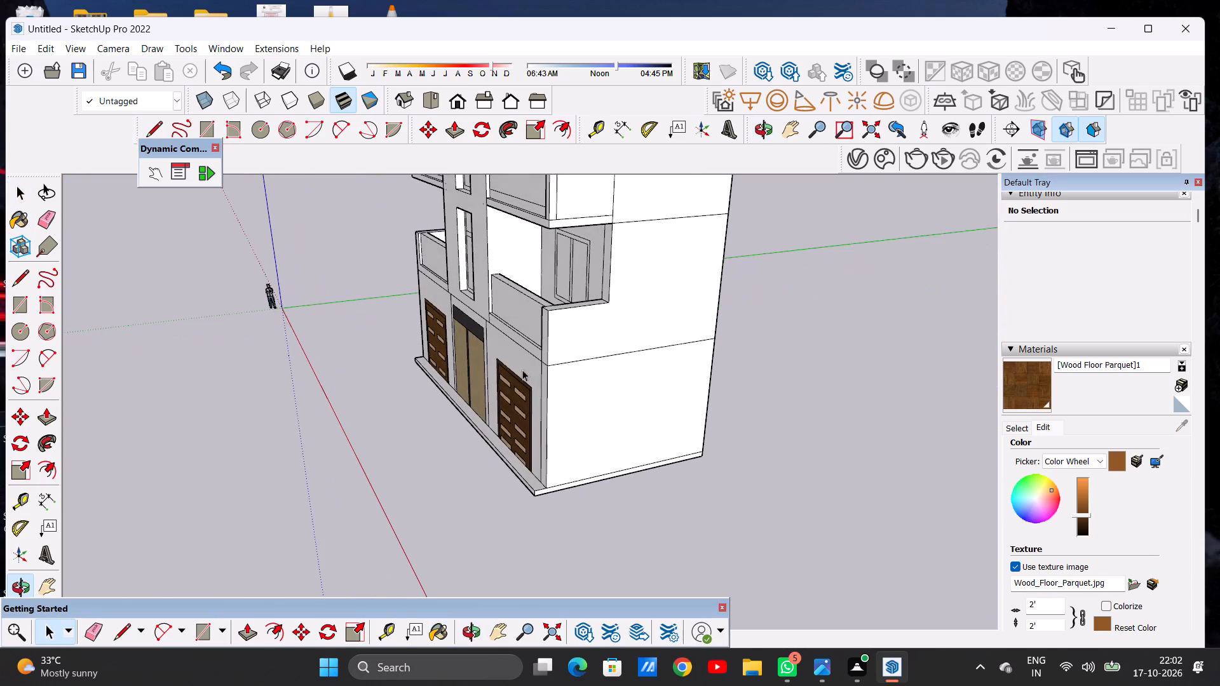
scroll(532, 363, up, 13)
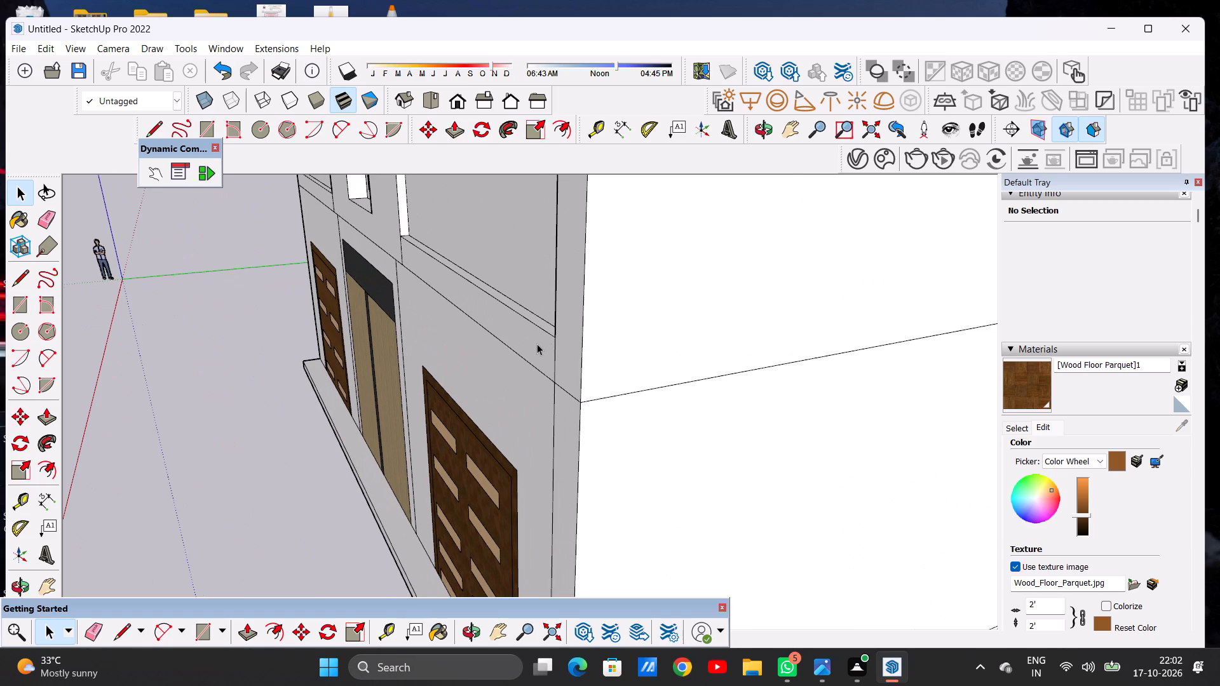
key(p)
scroll(543, 334, up, 5)
click(543, 334)
scroll(438, 361, down, 8)
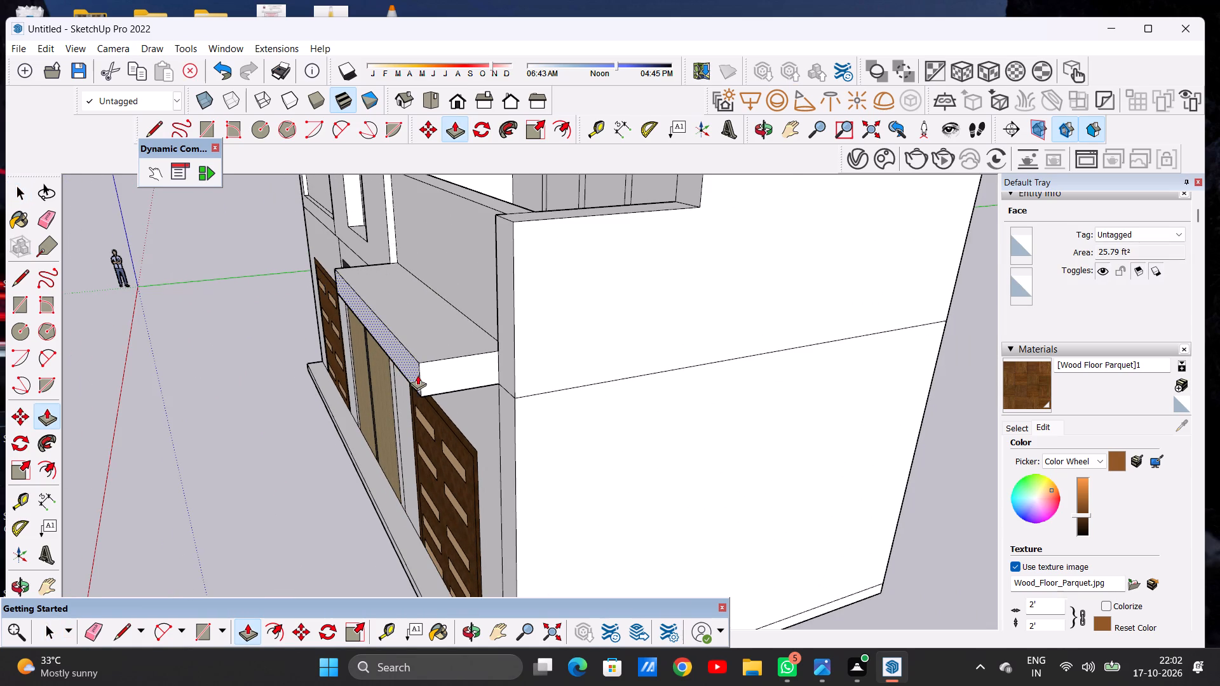
click(417, 375)
Push/Pull the L-shaped band around the left-hand first-floor balcony panel outward to match the right-hand ledge's projection.
scroll(445, 391, down, 14)
middle_drag(326, 357, 524, 351)
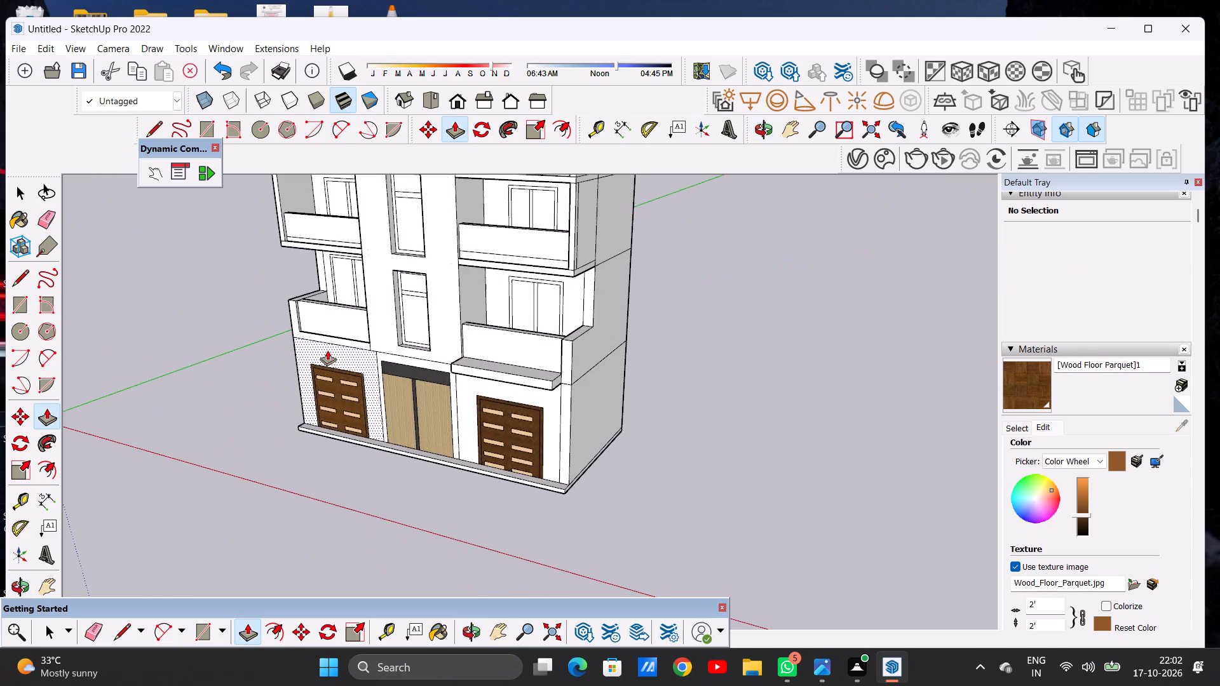
middle_drag(248, 356, 518, 347)
middle_drag(187, 417, 395, 403)
scroll(317, 468, up, 9)
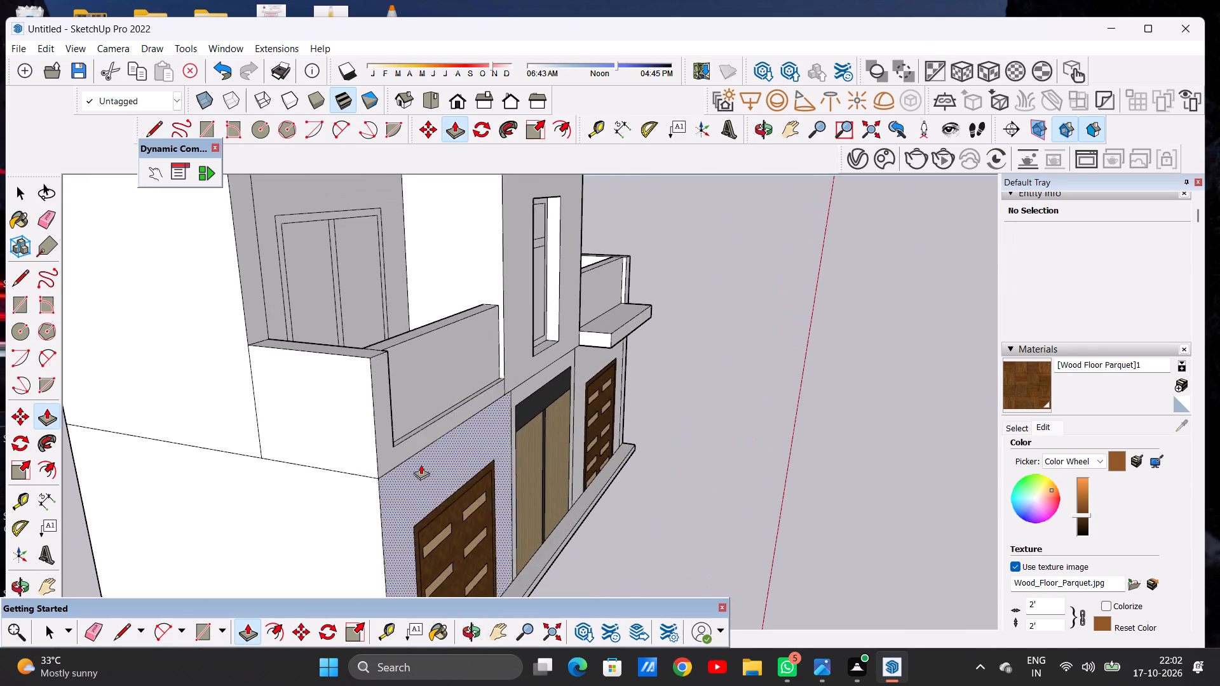
scroll(421, 464, up, 4)
click(335, 445)
scroll(506, 460, down, 5)
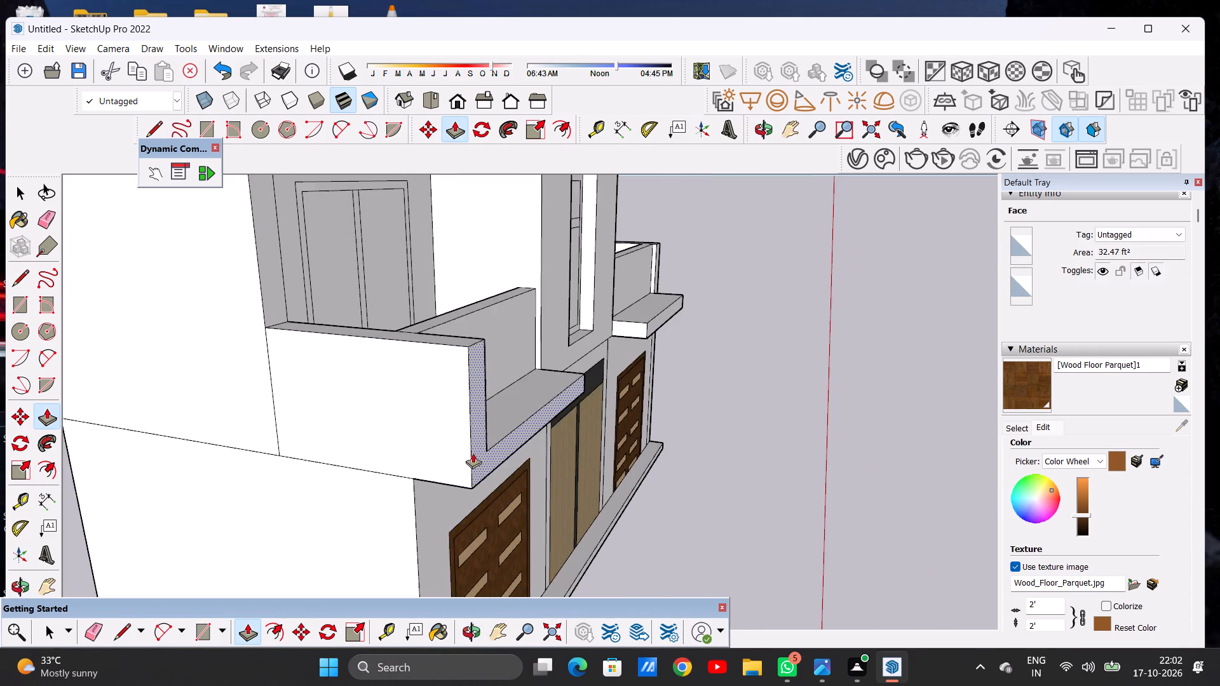
scroll(473, 453, down, 8)
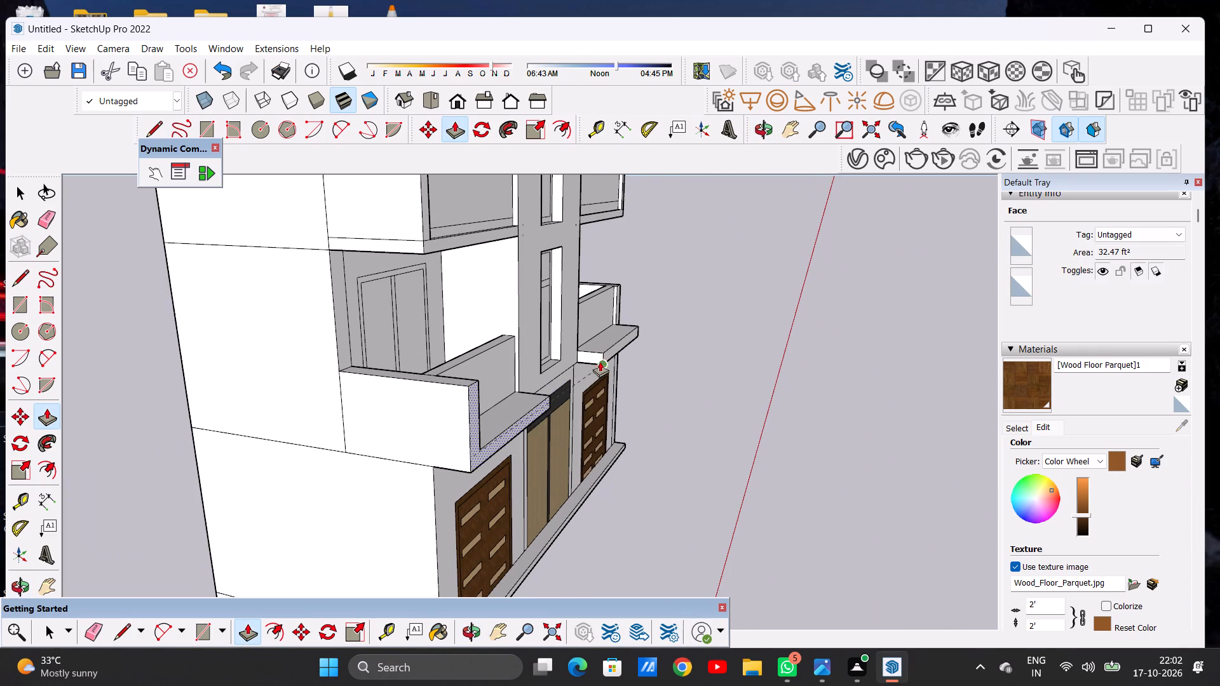
click(603, 357)
key(space)
scroll(322, 464, down, 6)
middle_drag(364, 460, 188, 472)
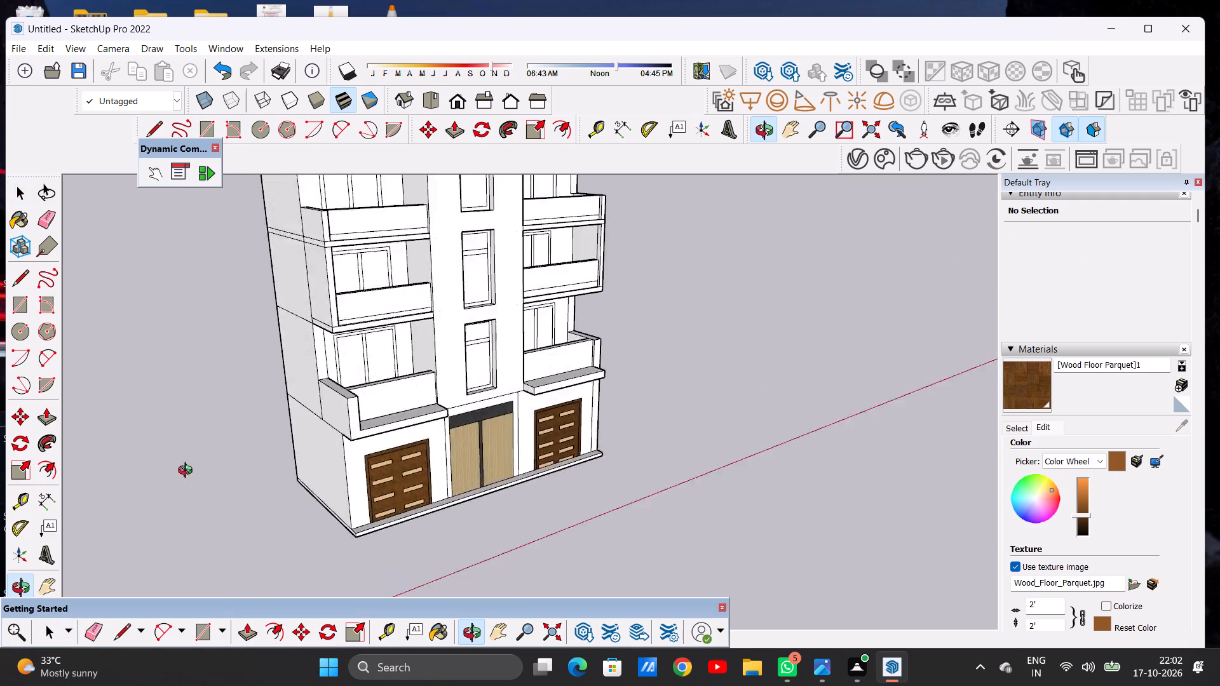
Examine the projecting ledges and balcony panels on both sides of the first floor from several angles.
middle_drag(188, 472, 0, 458)
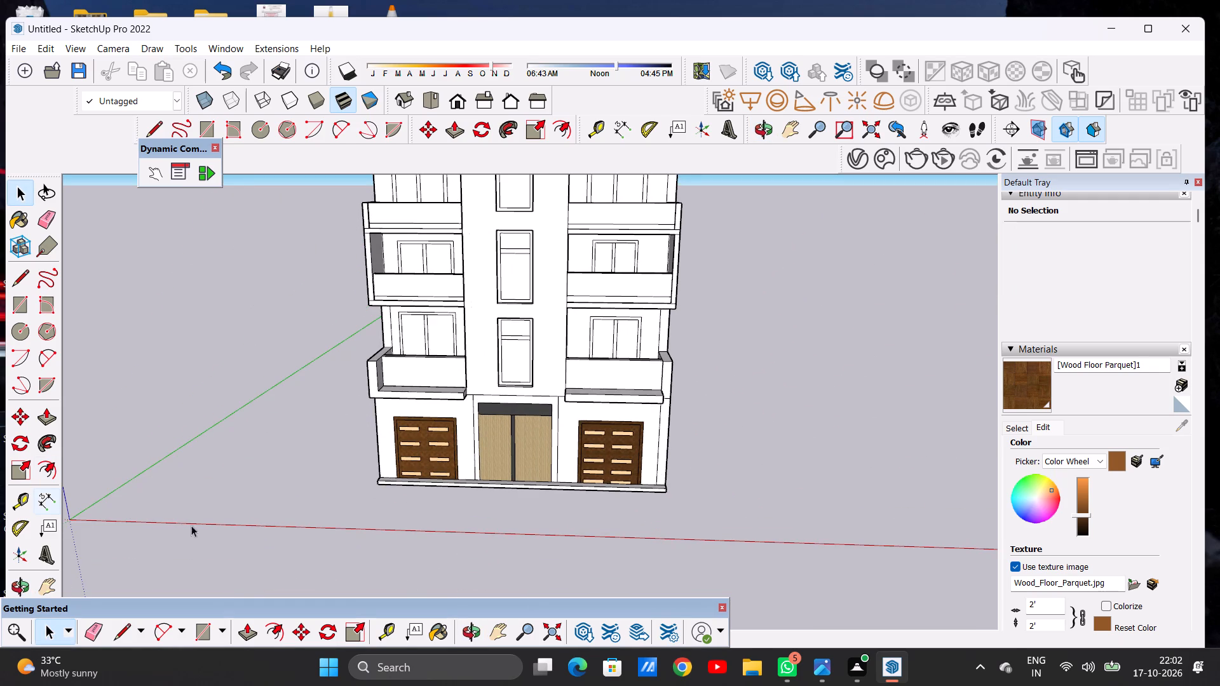
scroll(208, 529, down, 5)
scroll(361, 408, up, 6)
middle_drag(313, 413, 259, 490)
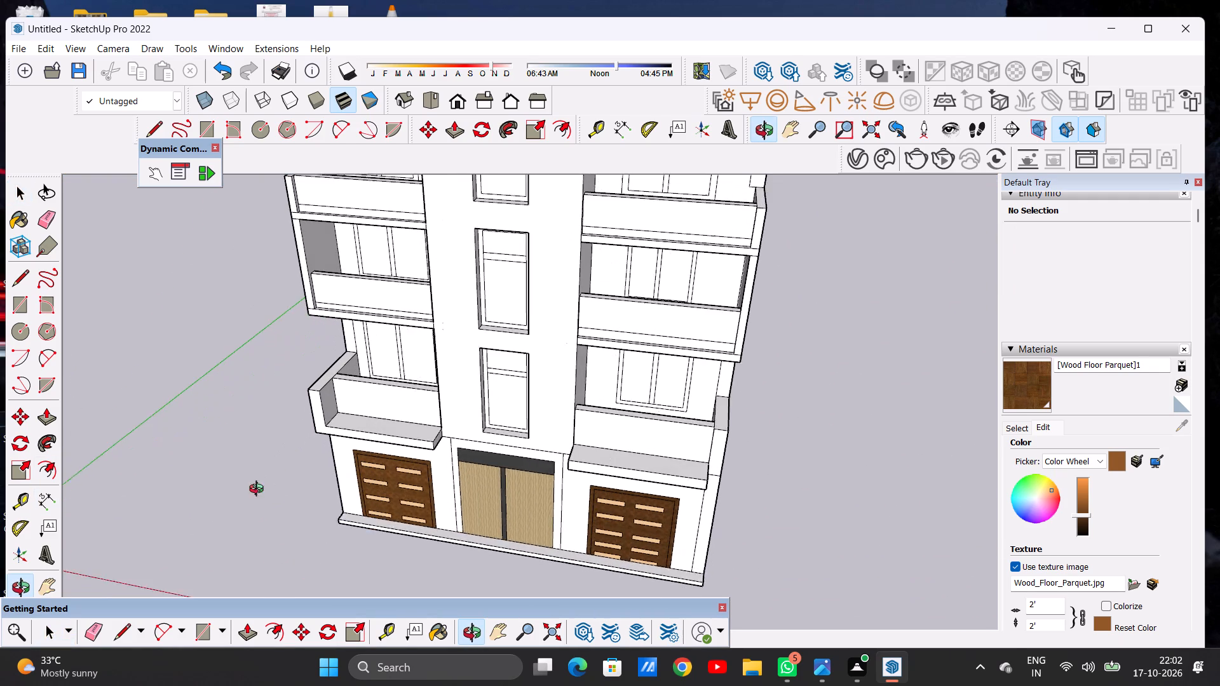
middle_drag(259, 490, 234, 498)
scroll(409, 393, up, 7)
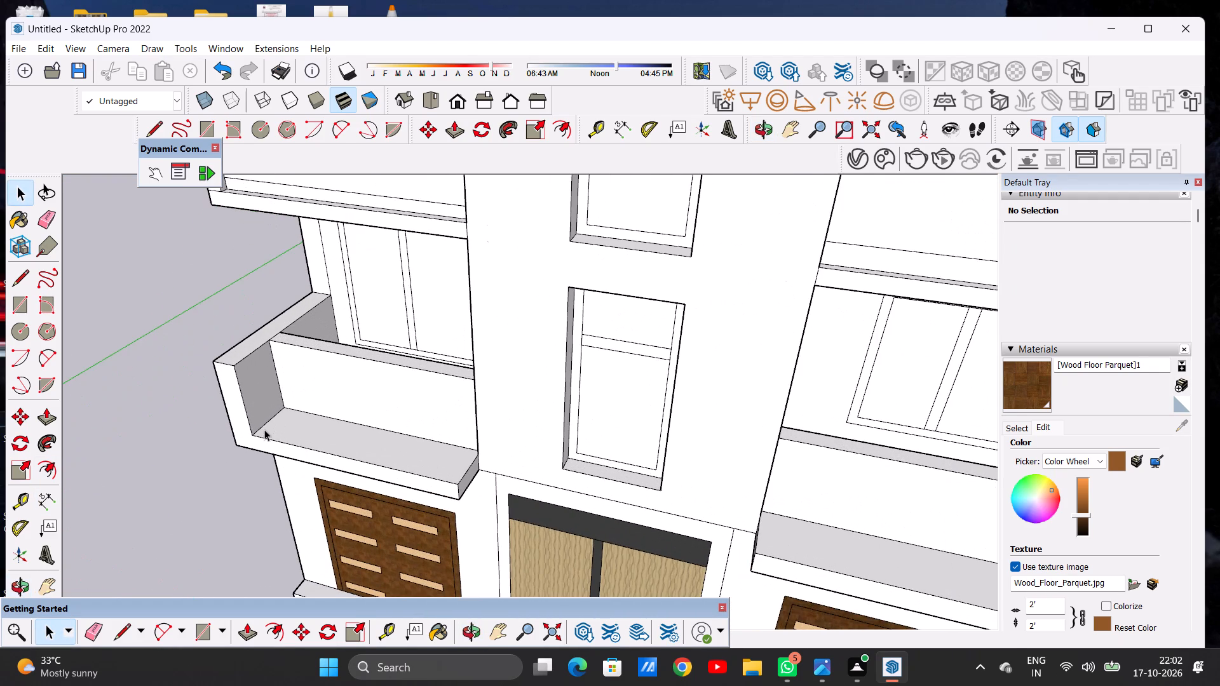
scroll(269, 425, down, 7)
middle_drag(190, 401, 470, 367)
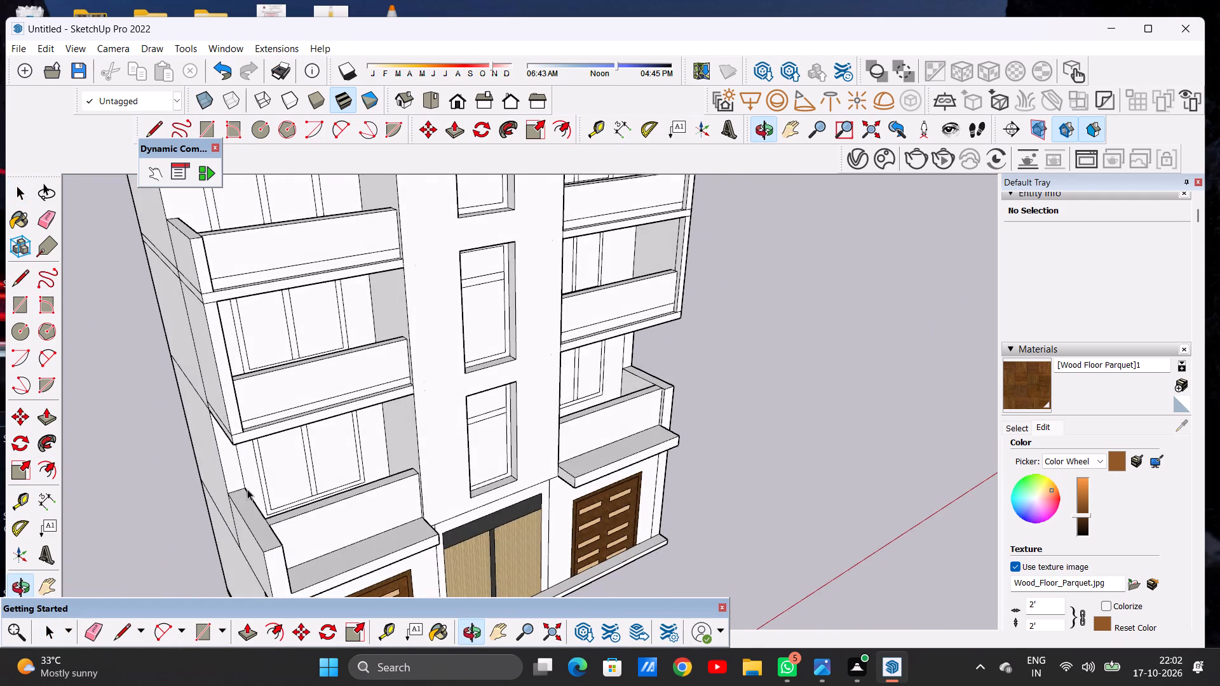
middle_drag(126, 509, 471, 466)
middle_drag(452, 521, 166, 507)
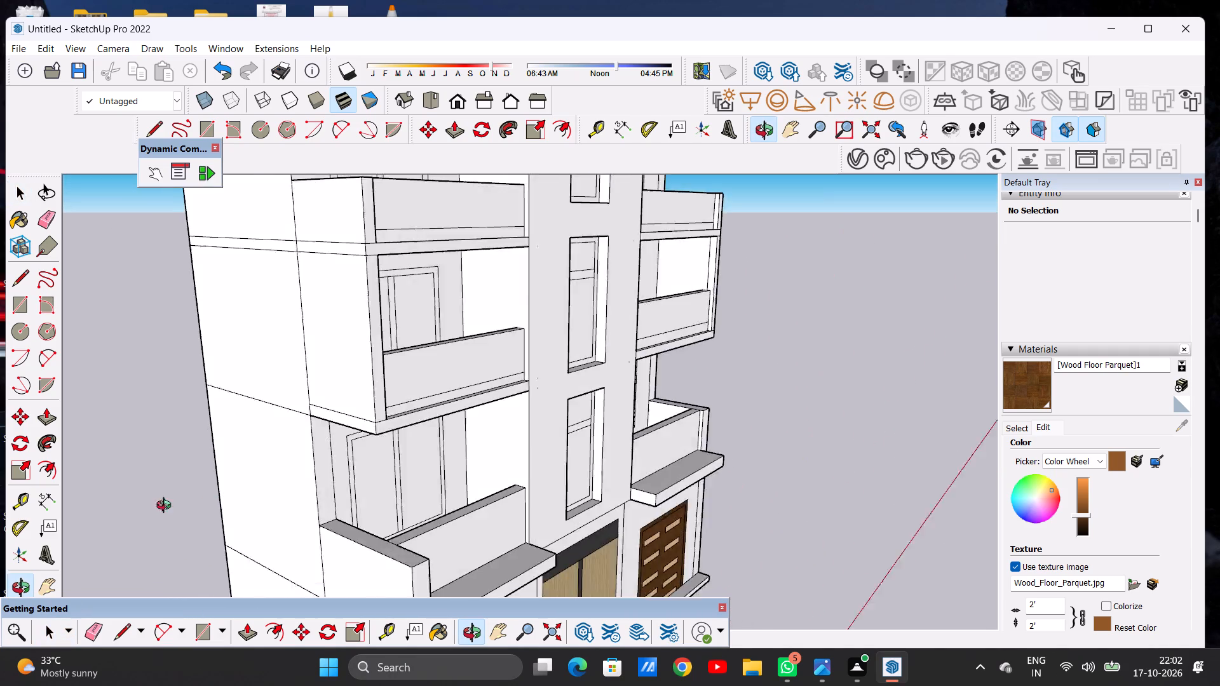
middle_drag(166, 507, 109, 518)
scroll(197, 453, down, 7)
middle_drag(295, 506, 89, 549)
Push/Pull the front face of the left-hand first-floor balcony panel outward over its ledge, leaving a narrow lip in front.
scroll(265, 456, up, 3)
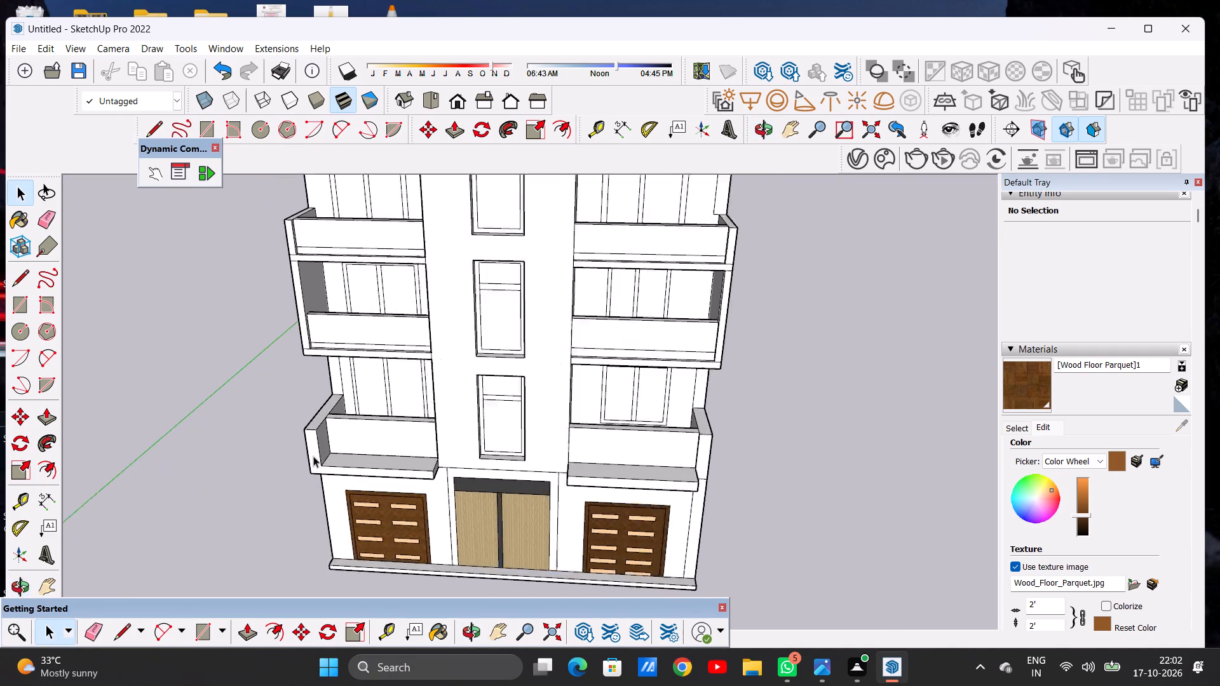
scroll(313, 456, up, 6)
key(p)
scroll(317, 412, up, 5)
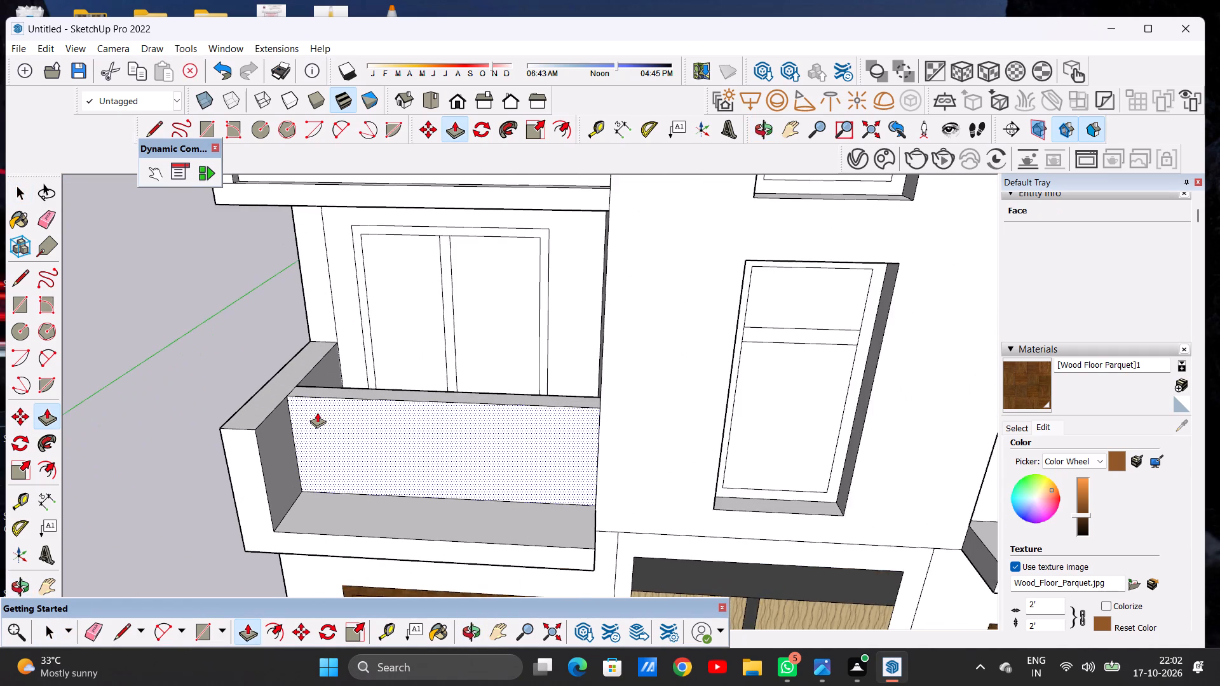
click(317, 412)
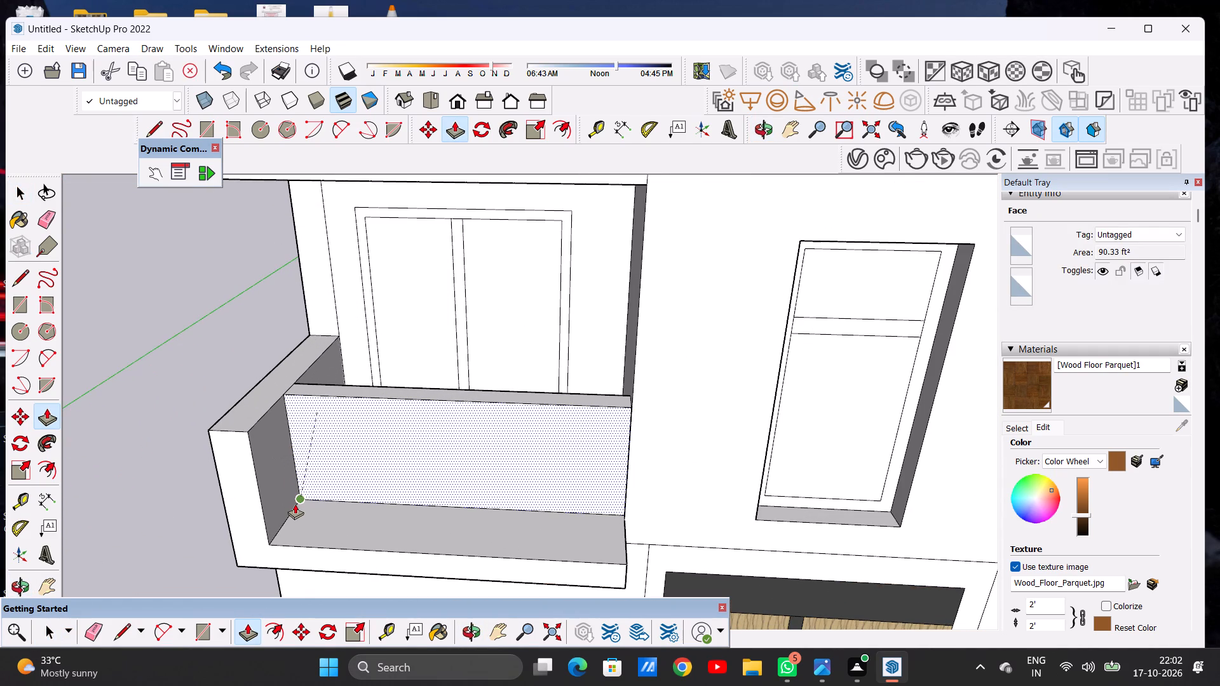
click(290, 515)
click(300, 426)
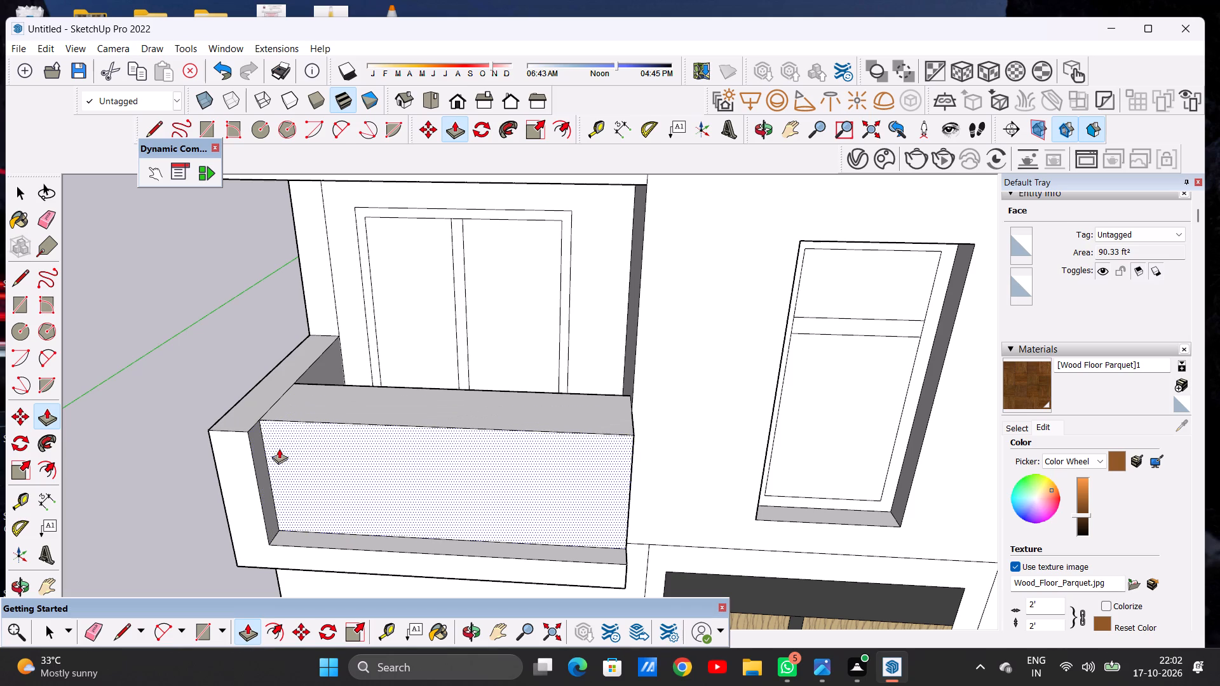
click(277, 445)
Push/Pull the inner face of the left-hand first-floor balcony panel outward to thin the parapet.
scroll(254, 427, down, 4)
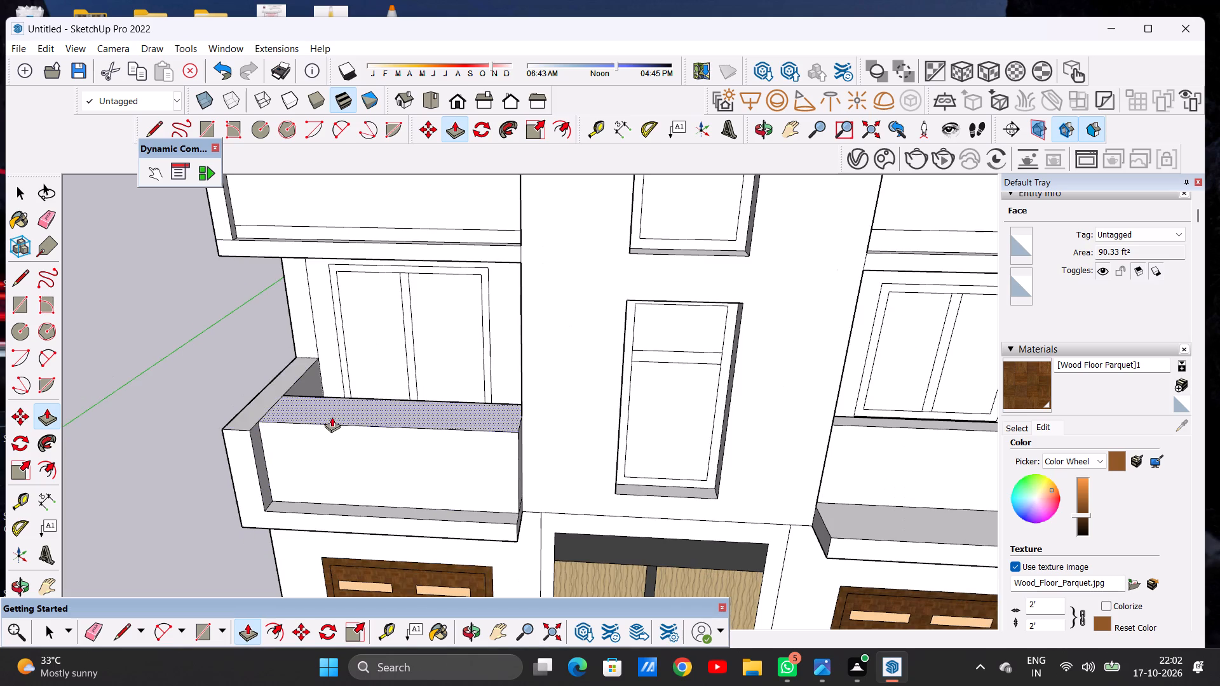
middle_drag(160, 403, 406, 386)
middle_drag(272, 427, 610, 449)
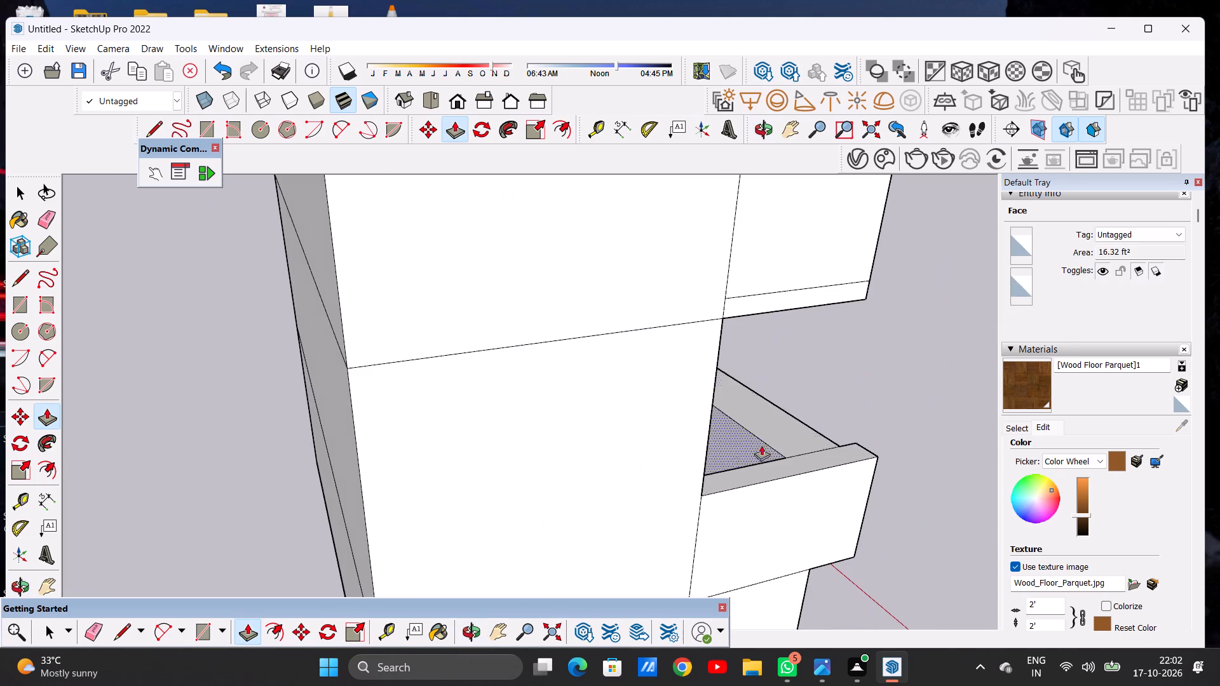
scroll(756, 444, up, 7)
click(747, 444)
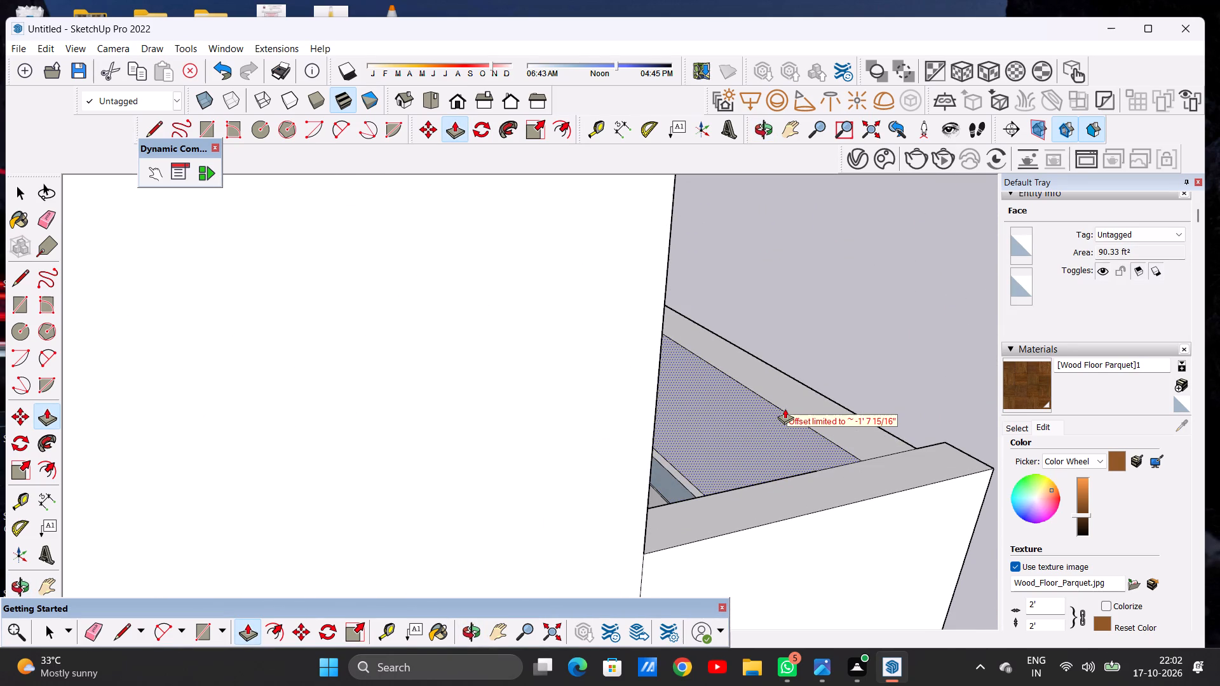
click(796, 396)
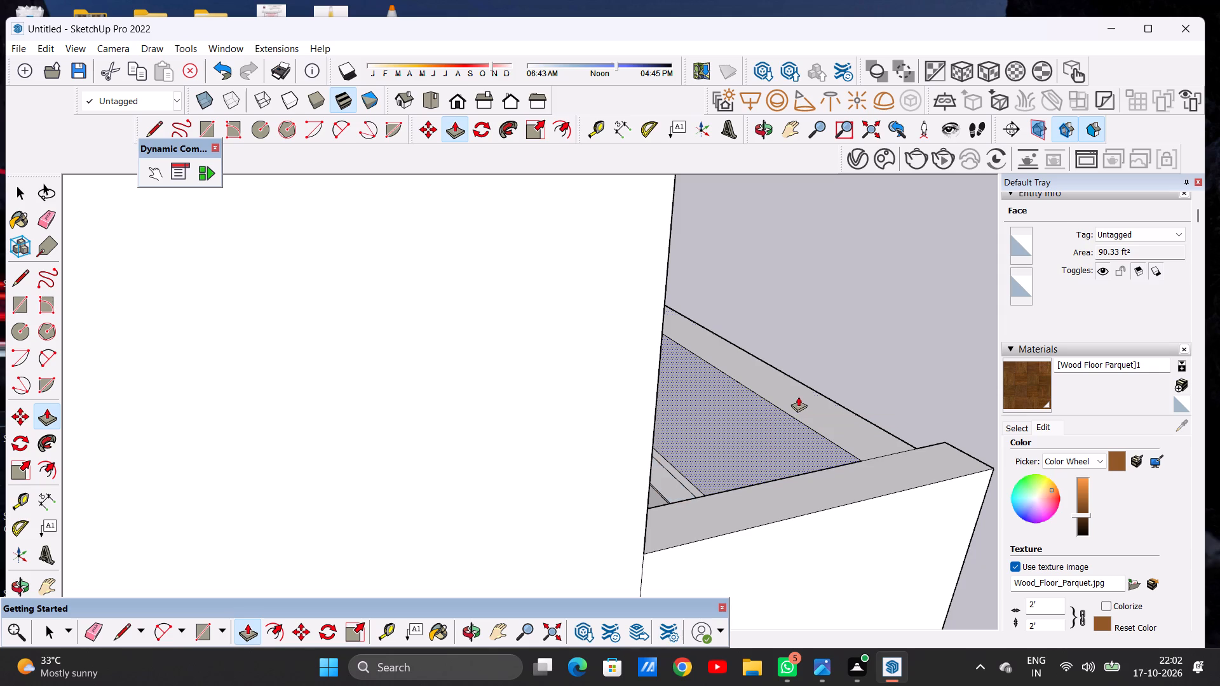
key(space)
Examine the left-hand first-floor balcony's parapet, floor and side wall from inside and out.
scroll(608, 456, down, 9)
middle_drag(609, 447, 419, 522)
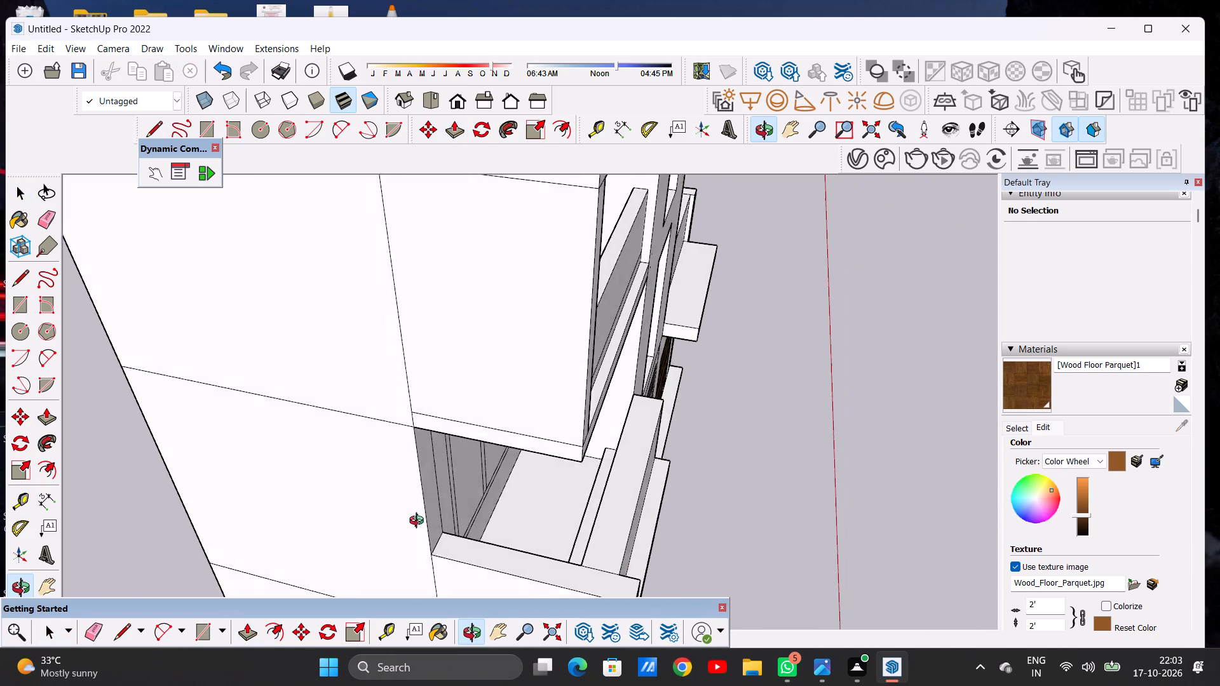
middle_drag(419, 522, 433, 521)
scroll(623, 486, up, 7)
middle_drag(538, 492, 383, 450)
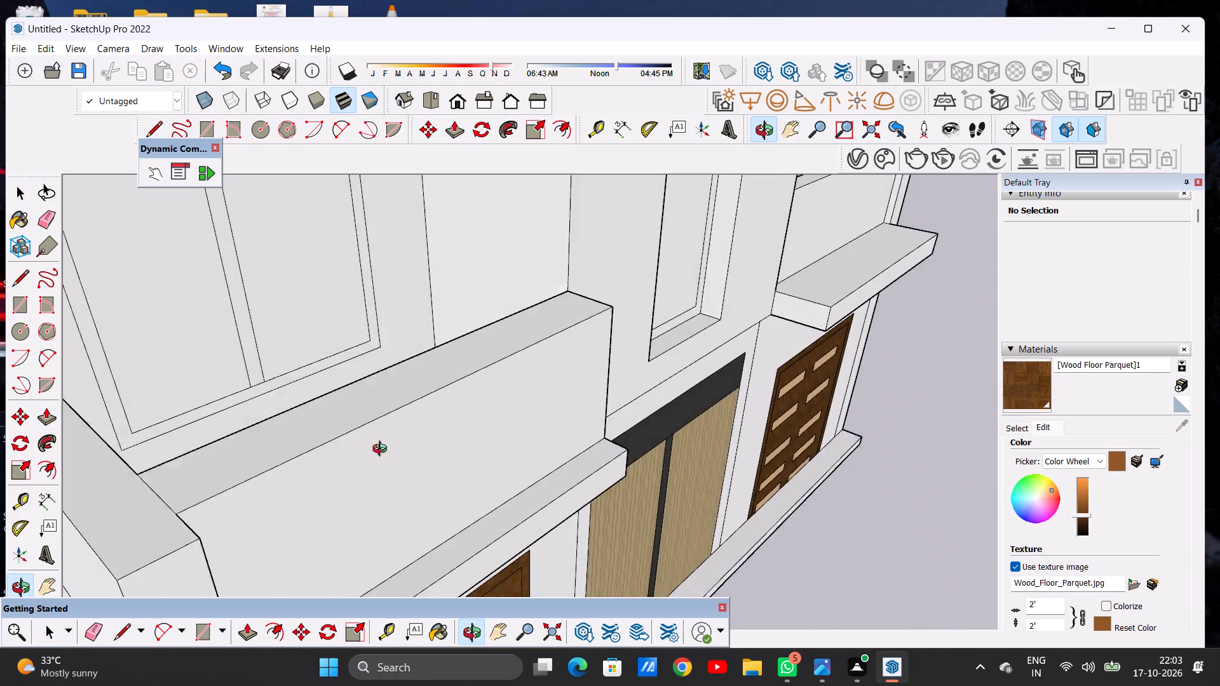
middle_drag(383, 450, 377, 450)
scroll(494, 452, down, 2)
scroll(501, 453, up, 1)
scroll(502, 453, down, 8)
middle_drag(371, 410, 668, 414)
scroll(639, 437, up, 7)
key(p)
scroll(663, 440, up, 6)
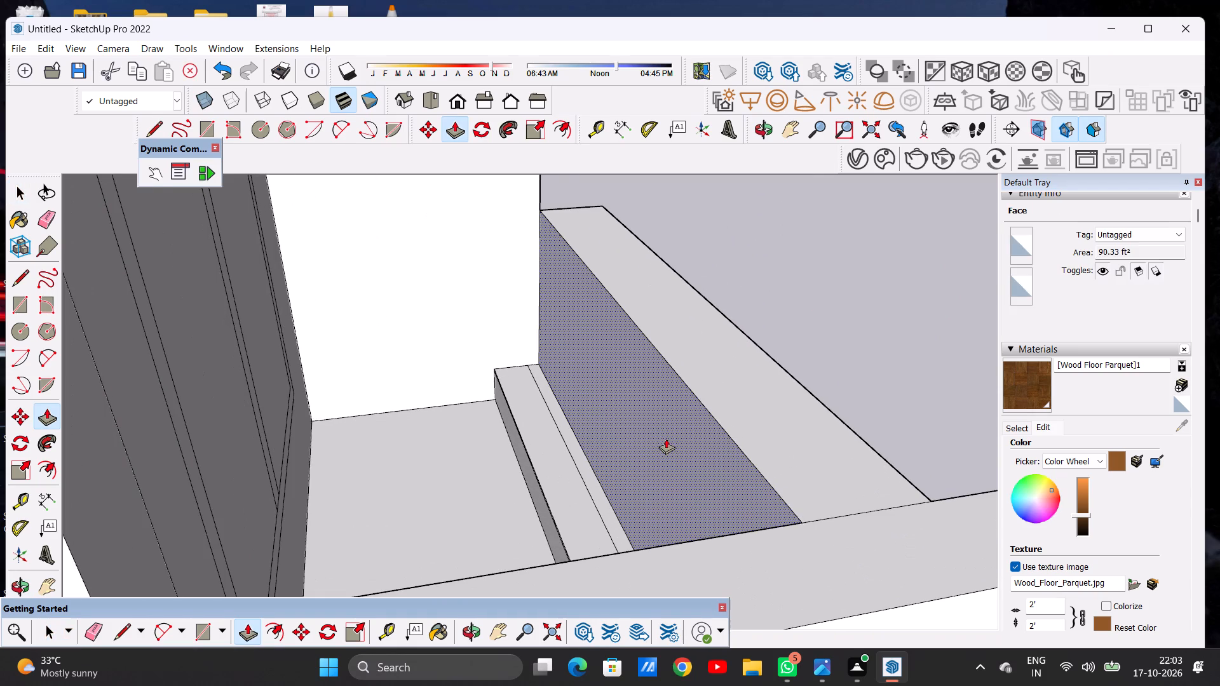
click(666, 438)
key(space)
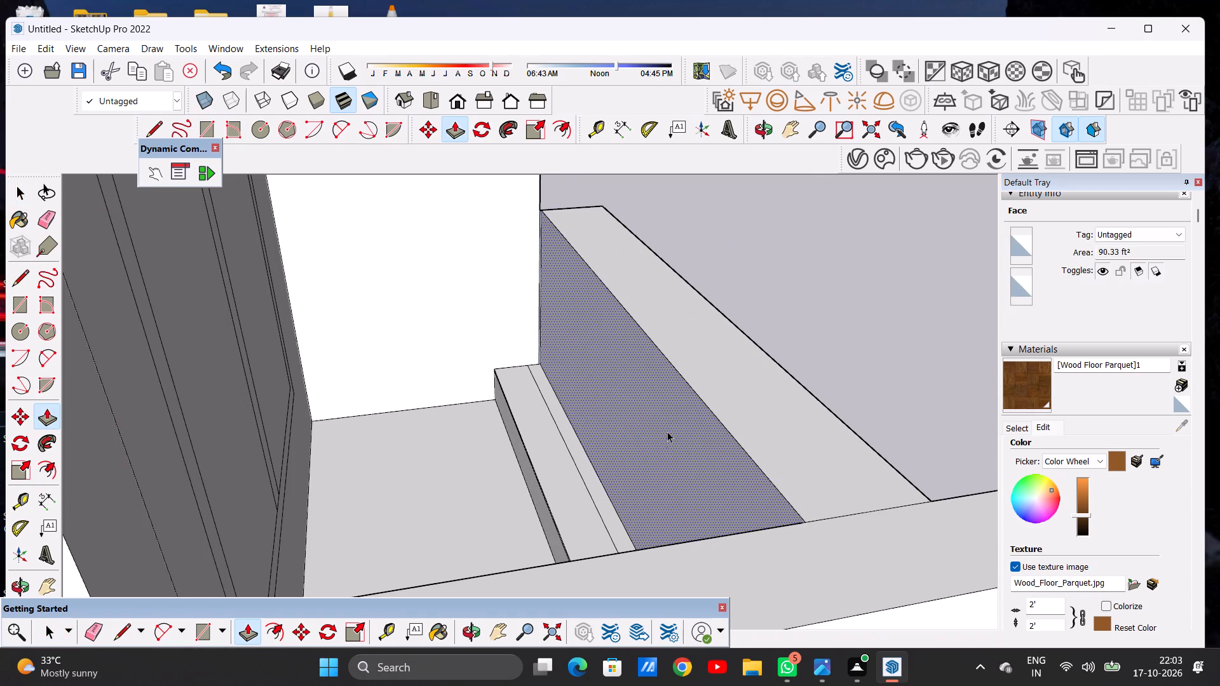
Push/Pull the front face of the right-hand first-floor balcony panel outward about 5 1/2 inches, flush with the side wall's end.
scroll(440, 441, down, 20)
scroll(440, 441, down, 2)
middle_drag(417, 420, 0, 353)
scroll(527, 401, down, 3)
middle_drag(254, 381, 134, 390)
middle_drag(447, 452, 137, 400)
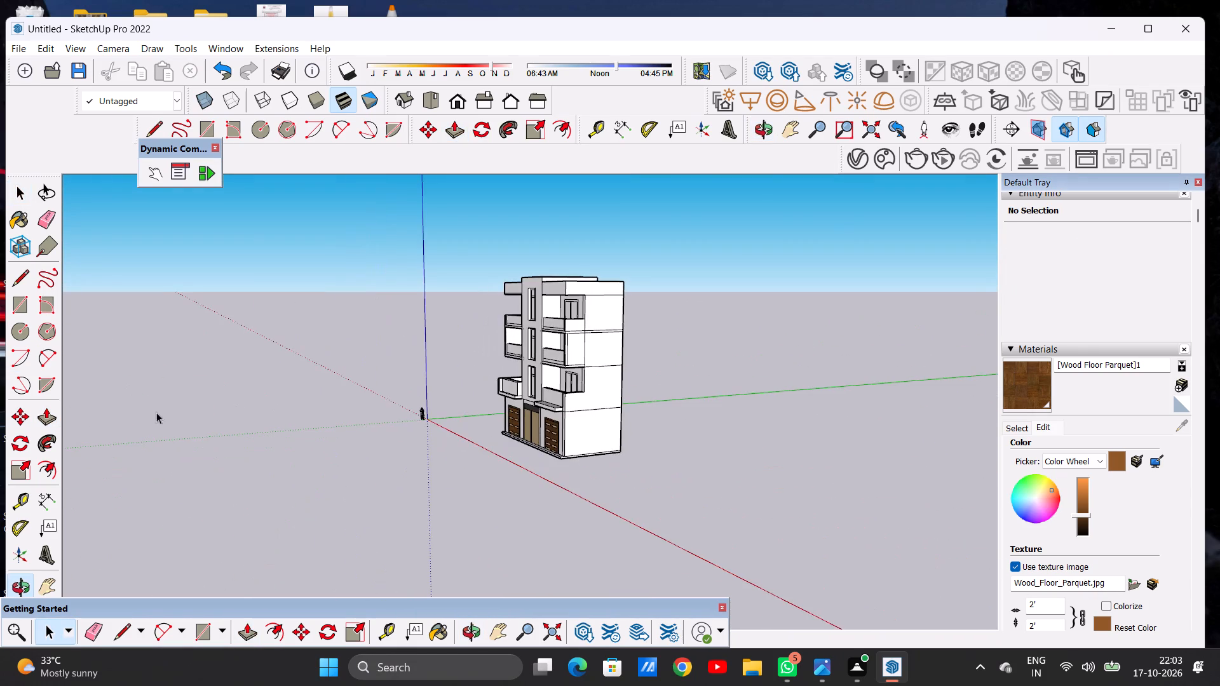
scroll(592, 429, up, 6)
middle_drag(528, 380, 515, 509)
scroll(515, 509, up, 1)
scroll(544, 433, up, 4)
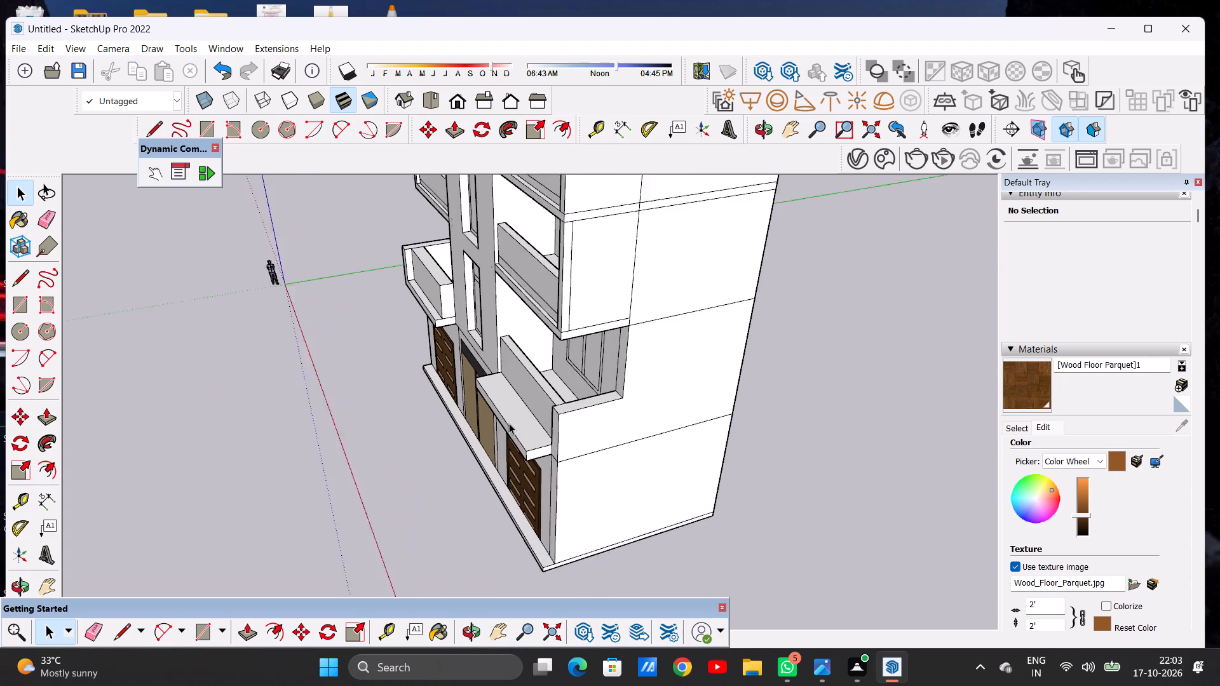
scroll(509, 423, up, 2)
scroll(559, 403, up, 4)
key(p)
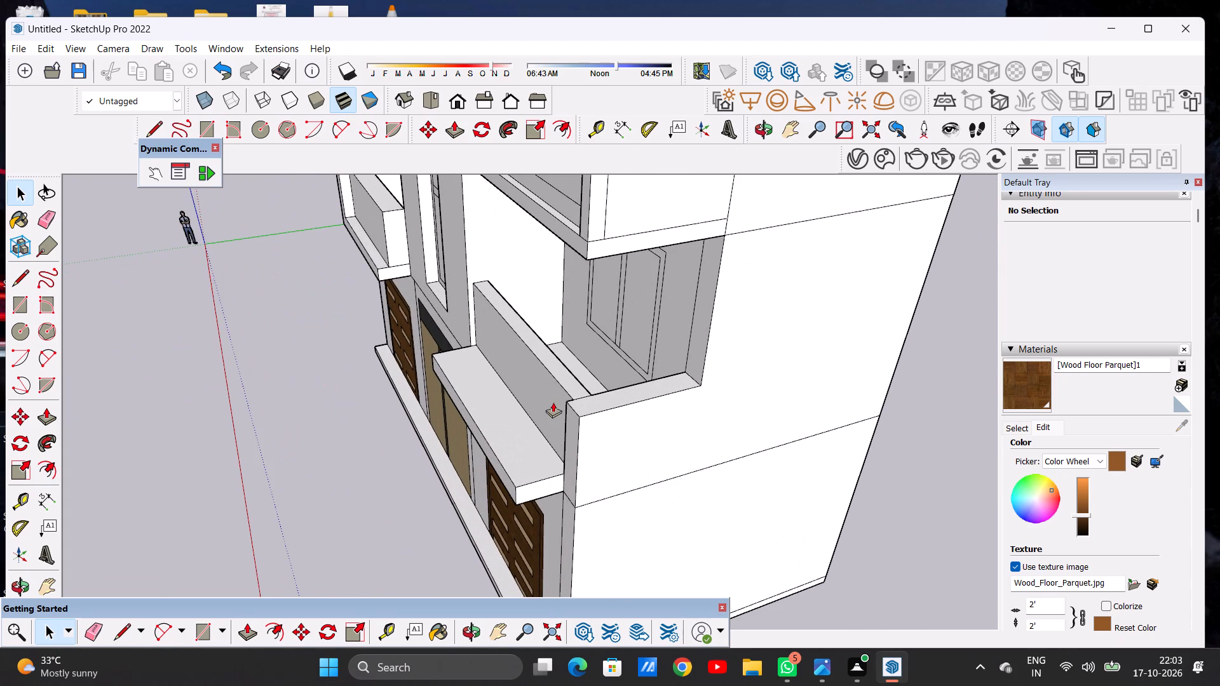
scroll(557, 390, up, 5)
click(557, 390)
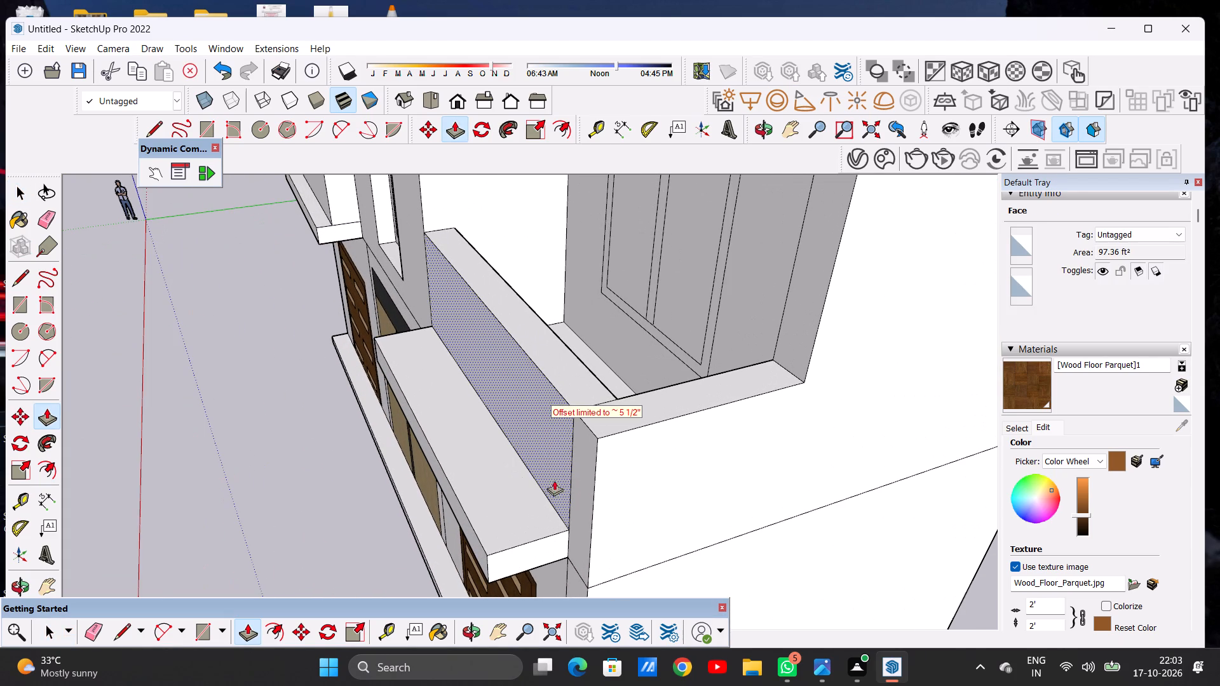
click(566, 530)
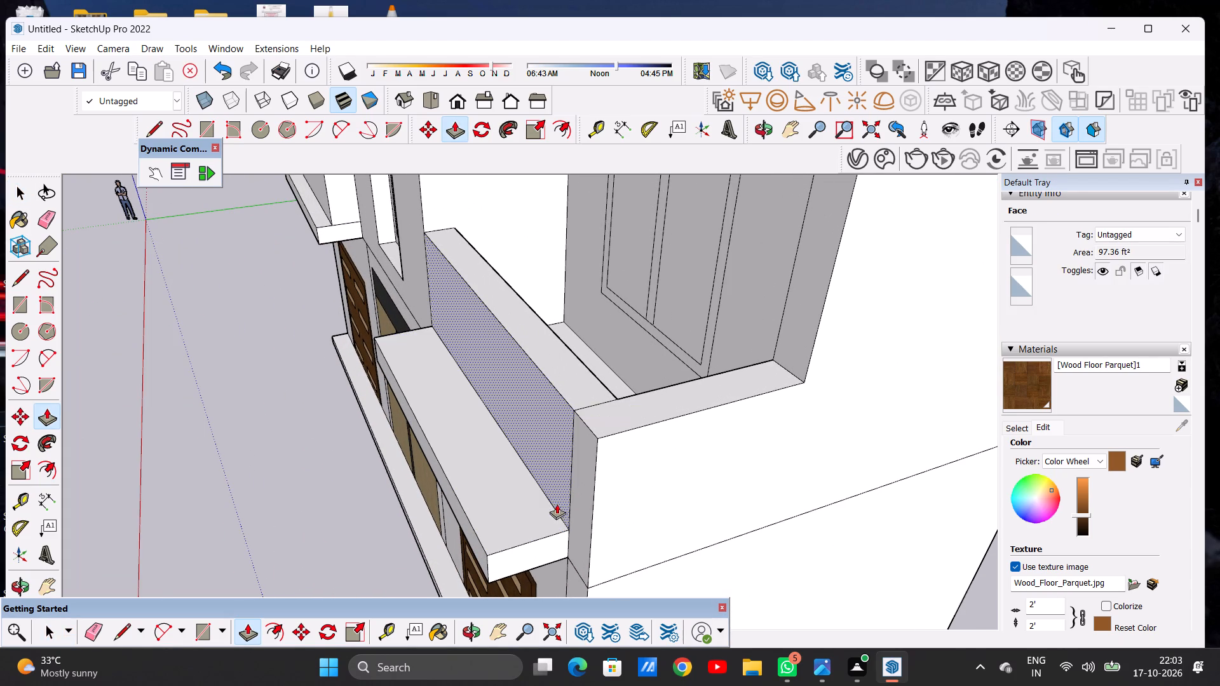
key(space)
scroll(606, 465, down, 6)
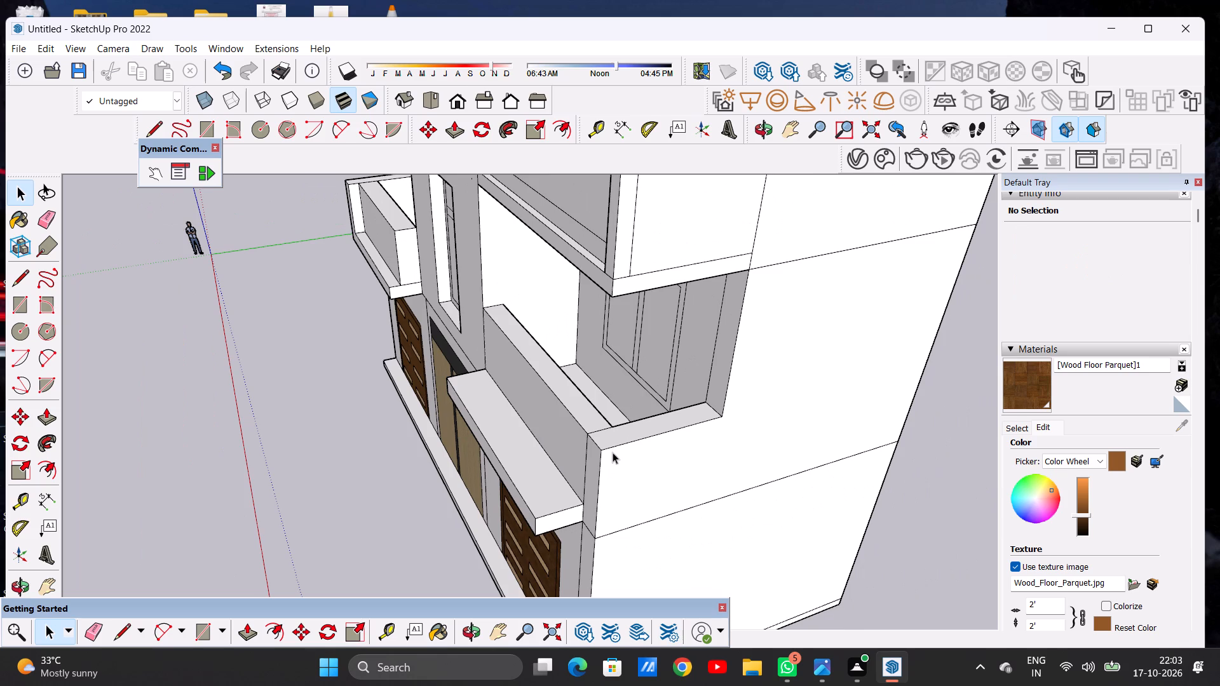
Push/Pull the end face of the right-hand first-floor balcony's side wall outward to the ledge's front edge.
key(p)
scroll(616, 471, up, 4)
click(585, 465)
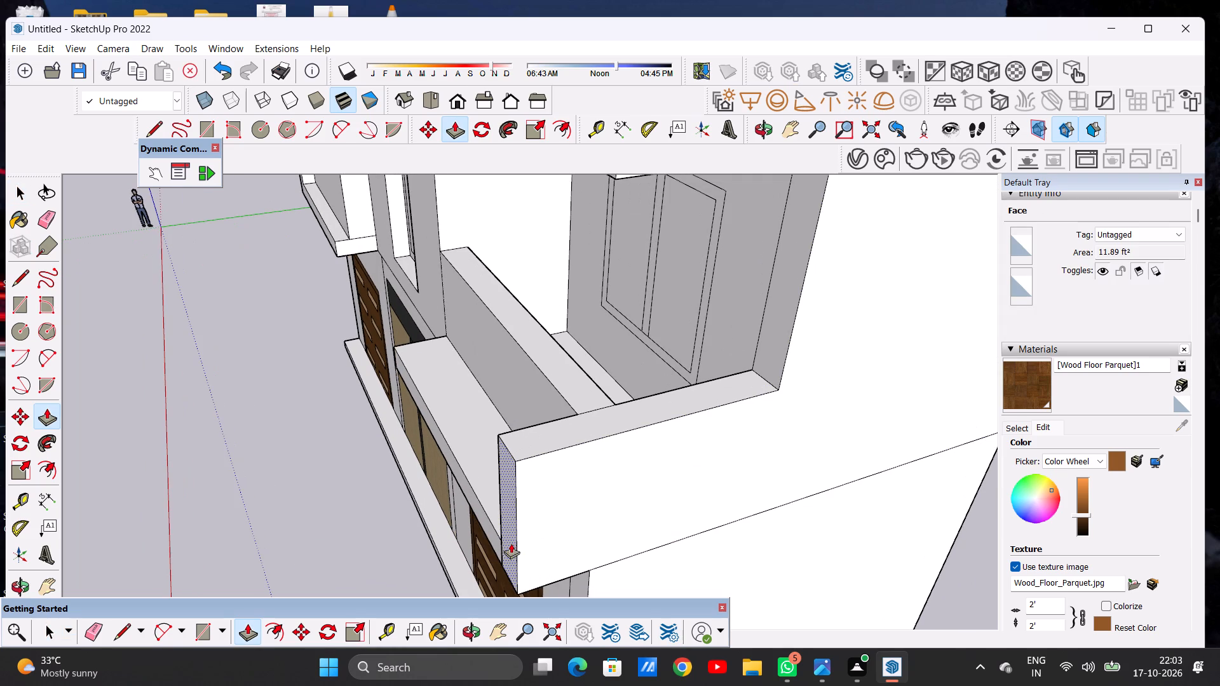
click(498, 546)
Push/Pull the front face of the right-hand first-floor balcony panel further outward over its ledge, leaving a narrow lip in front.
middle_drag(406, 429, 721, 408)
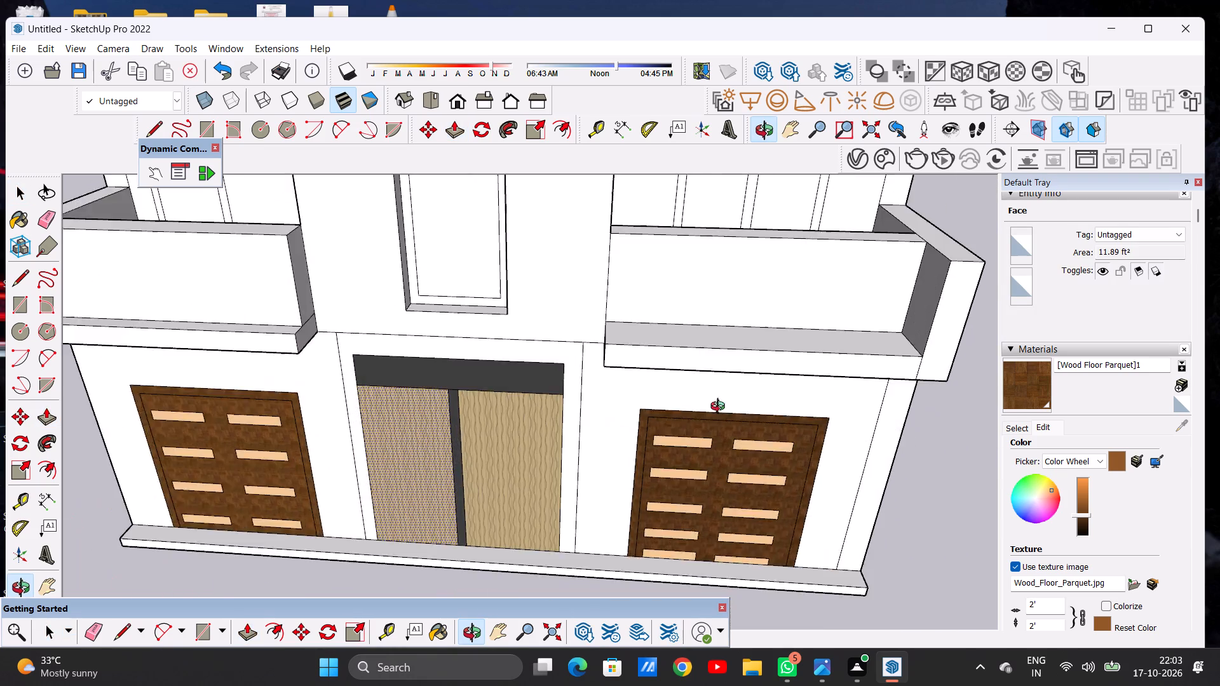
middle_drag(721, 408, 750, 445)
scroll(858, 283, up, 2)
click(854, 281)
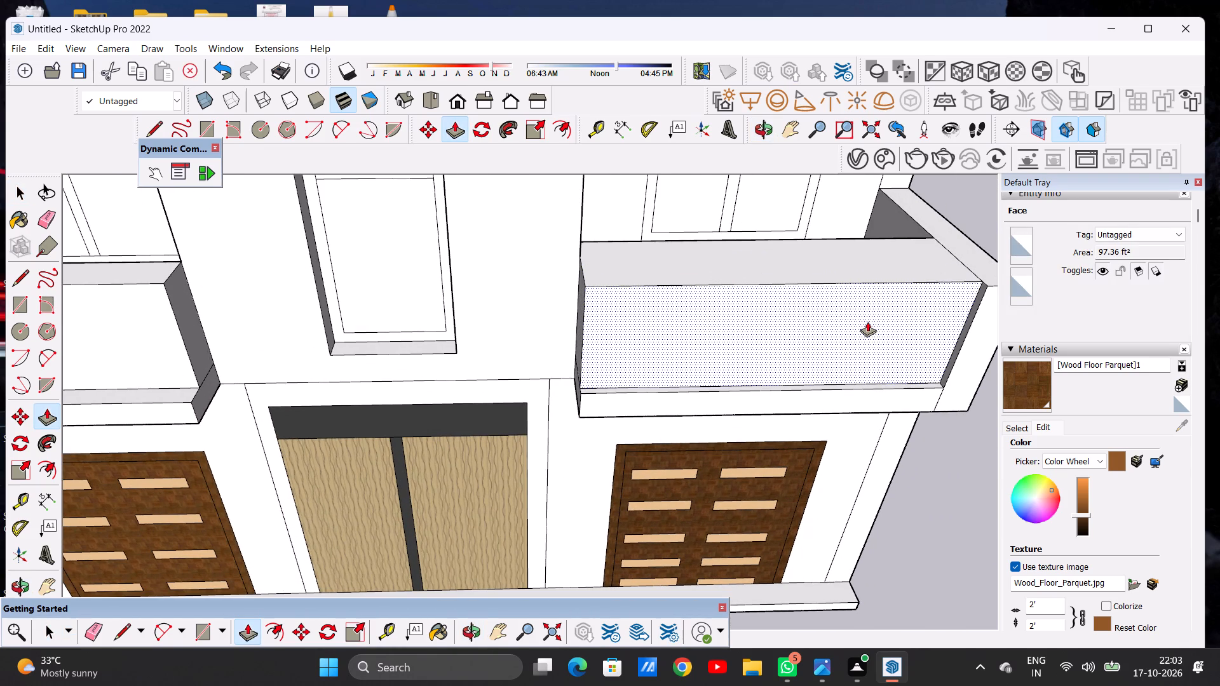
click(862, 318)
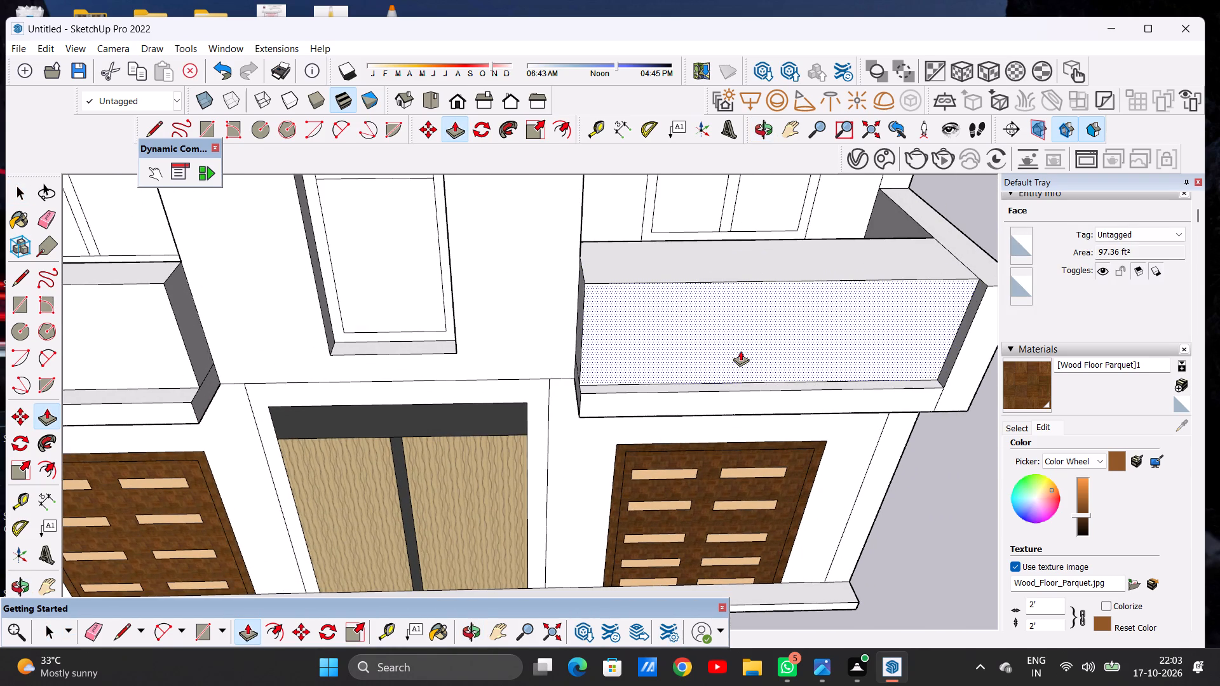
click(740, 351)
drag(736, 346, 736, 353)
Push/Pull the inner face of the right-hand first-floor balcony panel outward to thin the parapet.
scroll(531, 472, down, 6)
middle_drag(549, 435, 110, 441)
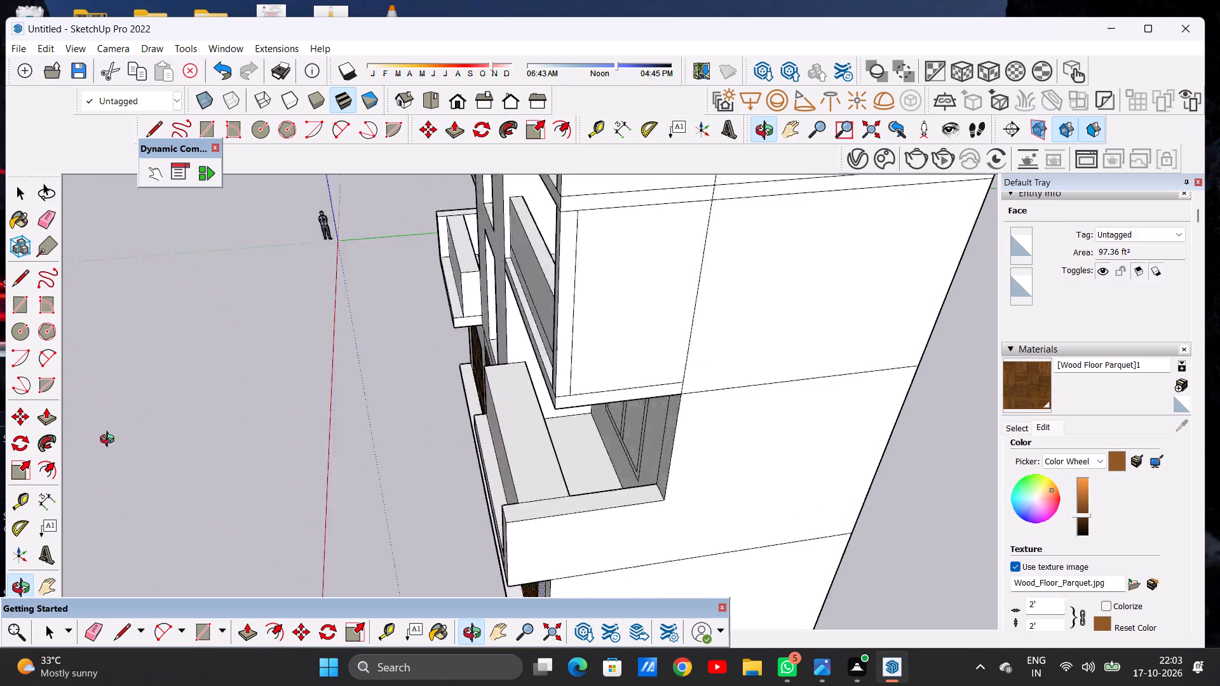
middle_drag(110, 441, 56, 440)
scroll(425, 449, up, 5)
middle_drag(576, 447, 527, 415)
scroll(558, 427, up, 4)
click(558, 427)
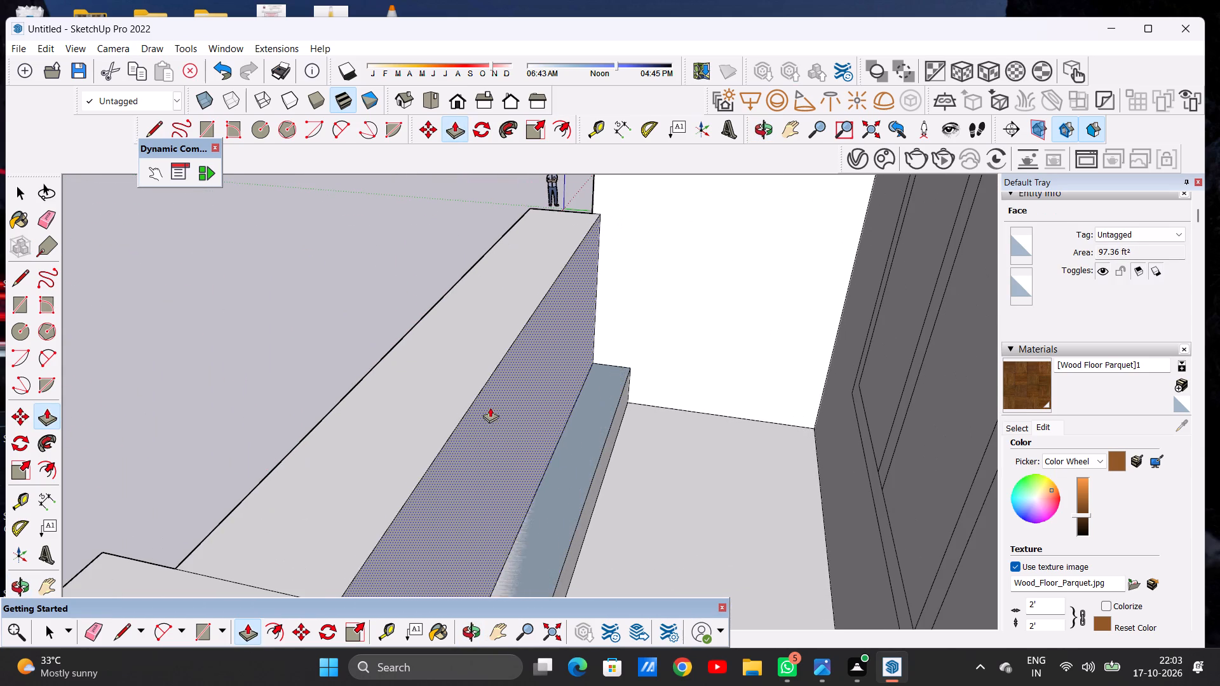
click(449, 399)
key(space)
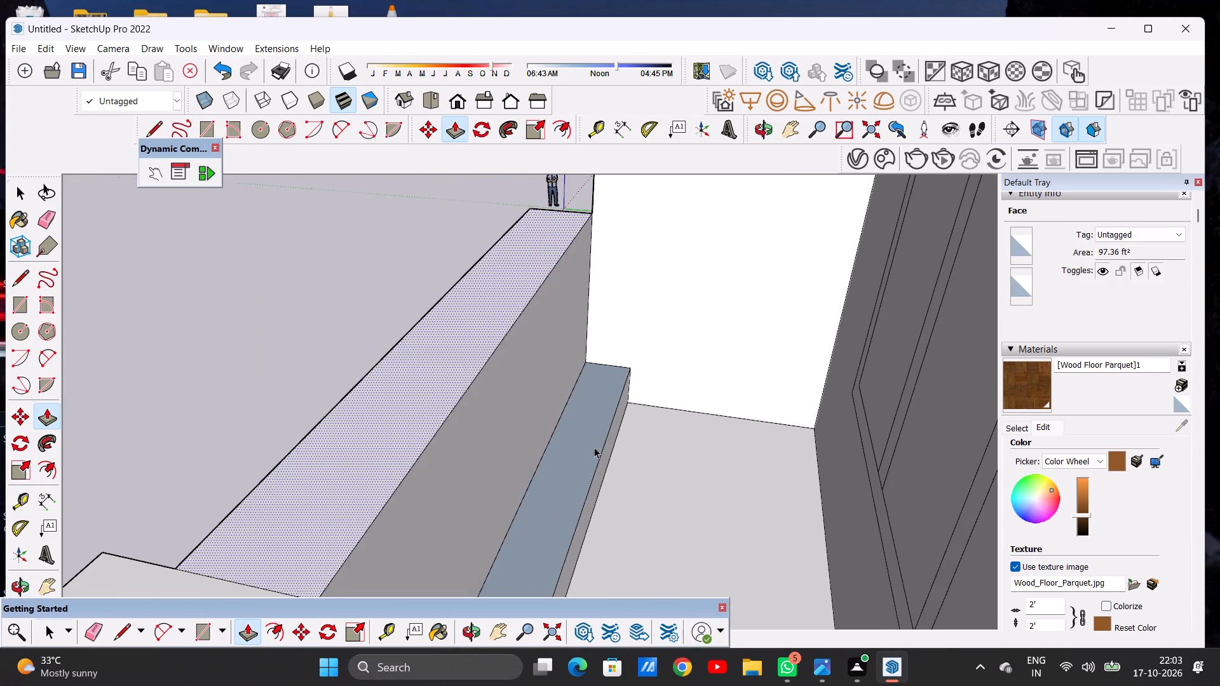
Examine both reshaped first-floor balconies against the rest of the elevation, close up and from a distance.
scroll(594, 447, down, 5)
scroll(596, 449, up, 1)
scroll(596, 449, down, 8)
middle_drag(475, 438, 729, 412)
middle_drag(507, 412, 708, 386)
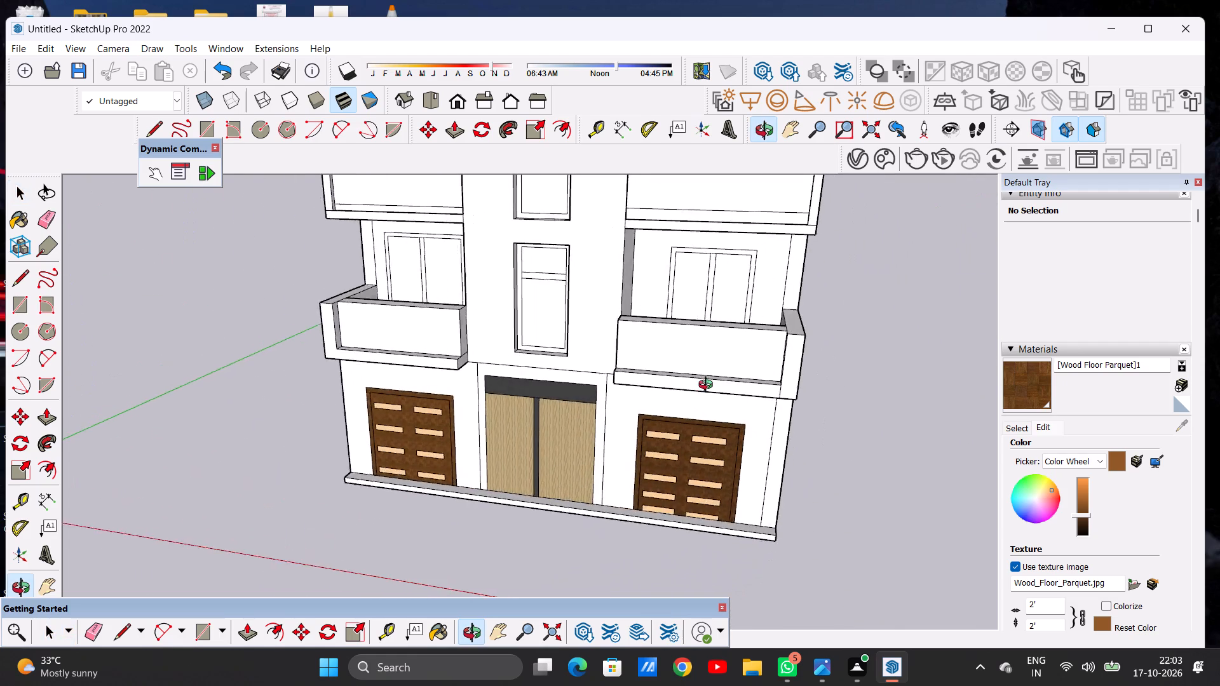
middle_drag(708, 386, 747, 380)
scroll(432, 405, down, 6)
middle_drag(451, 348, 301, 367)
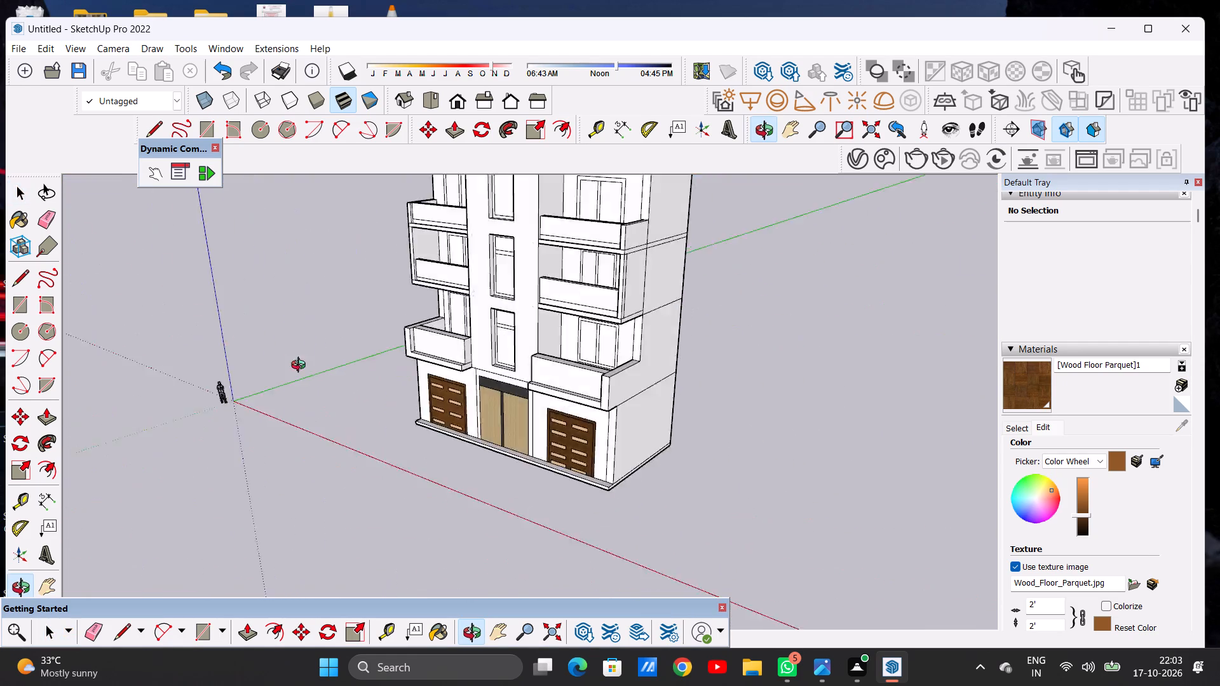
middle_drag(301, 367, 464, 384)
scroll(524, 392, down, 5)
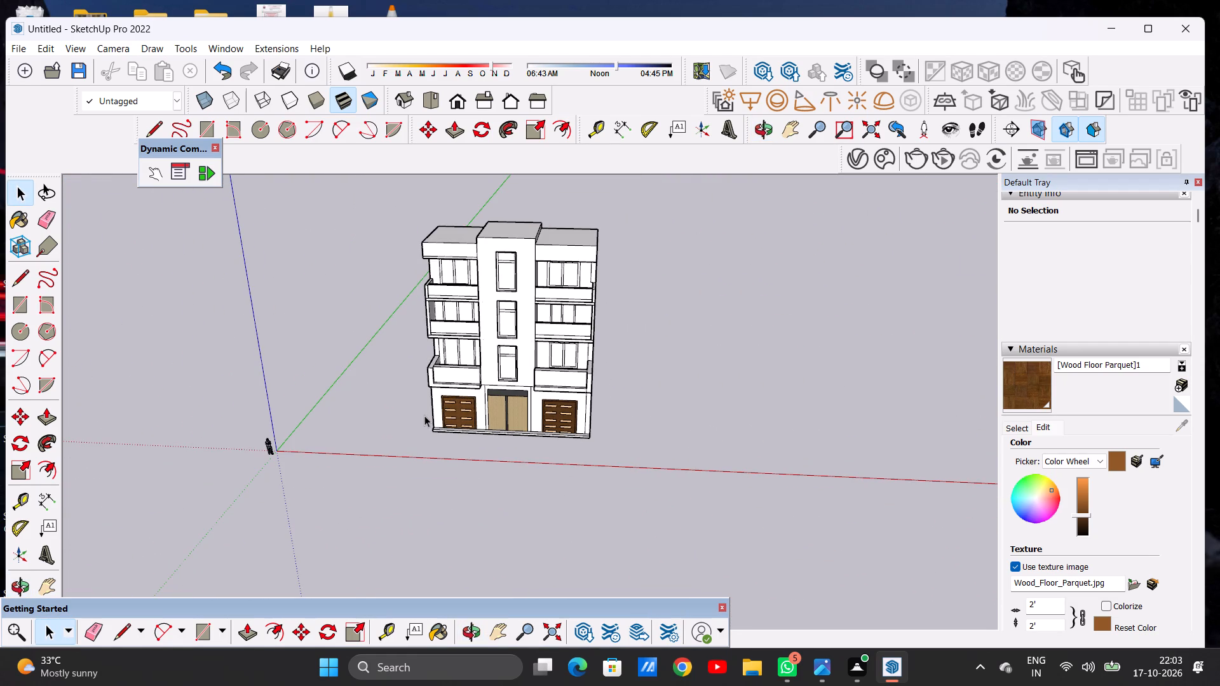
scroll(426, 421, down, 3)
scroll(448, 354, up, 12)
middle_drag(395, 389, 656, 343)
scroll(529, 394, up, 3)
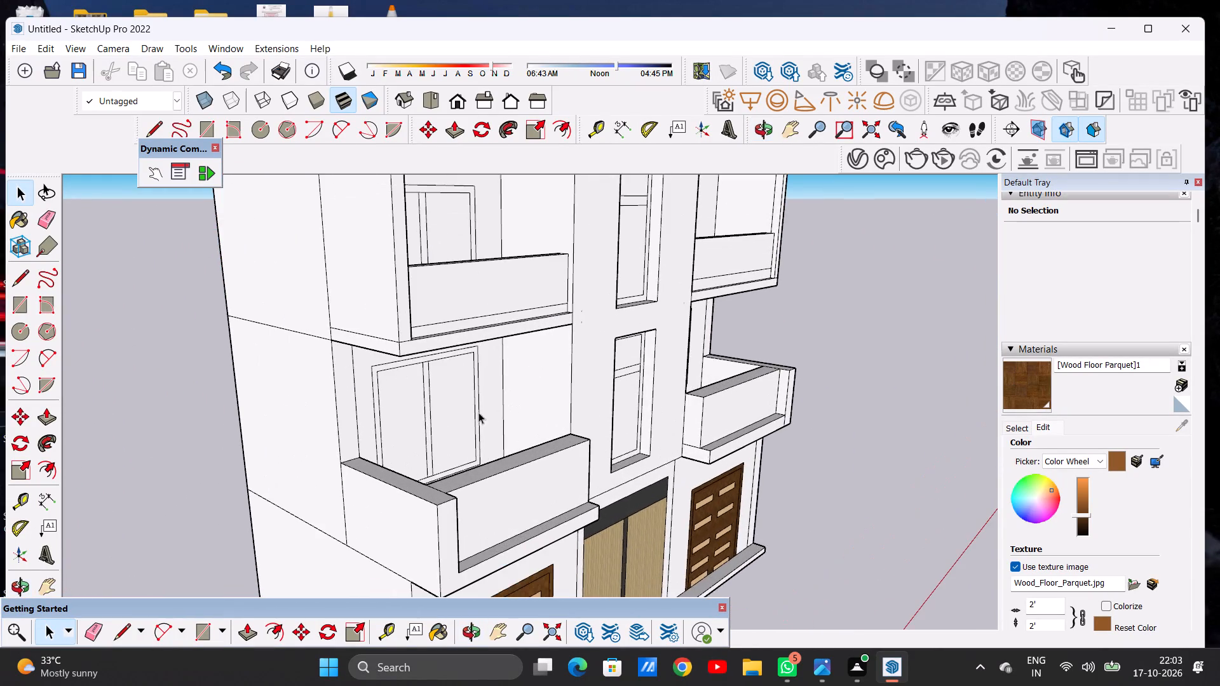
middle_drag(435, 417, 243, 410)
scroll(320, 400, down, 14)
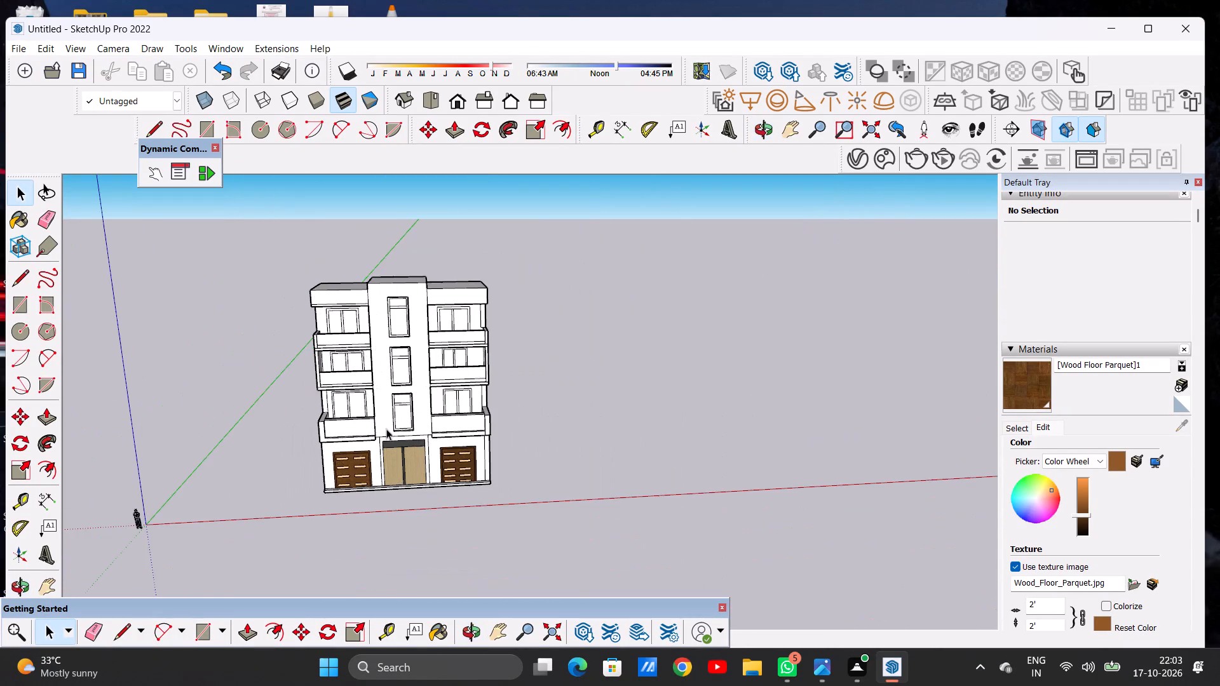
Examine the whole elevation from the front, from above and from both sides, including balconies, roof slabs and recessed windows.
middle_drag(323, 386, 283, 367)
scroll(356, 349, up, 6)
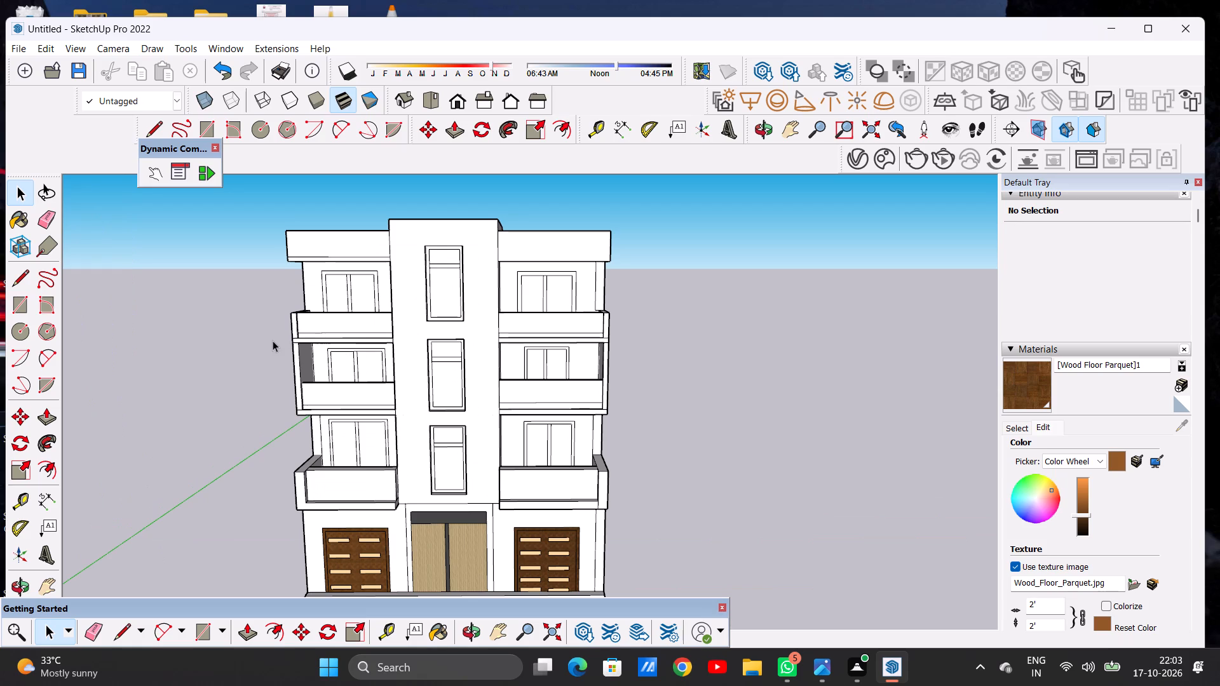
scroll(400, 685, down, 4)
scroll(390, 382, down, 13)
scroll(426, 447, up, 6)
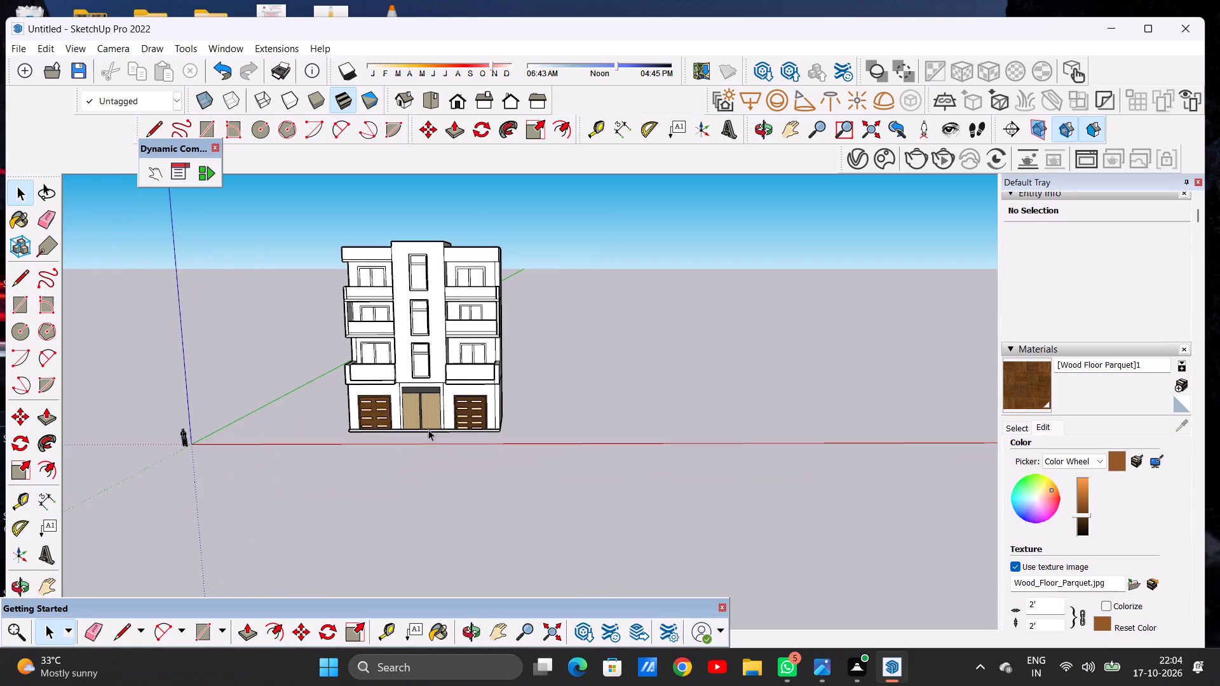
middle_drag(628, 319, 677, 348)
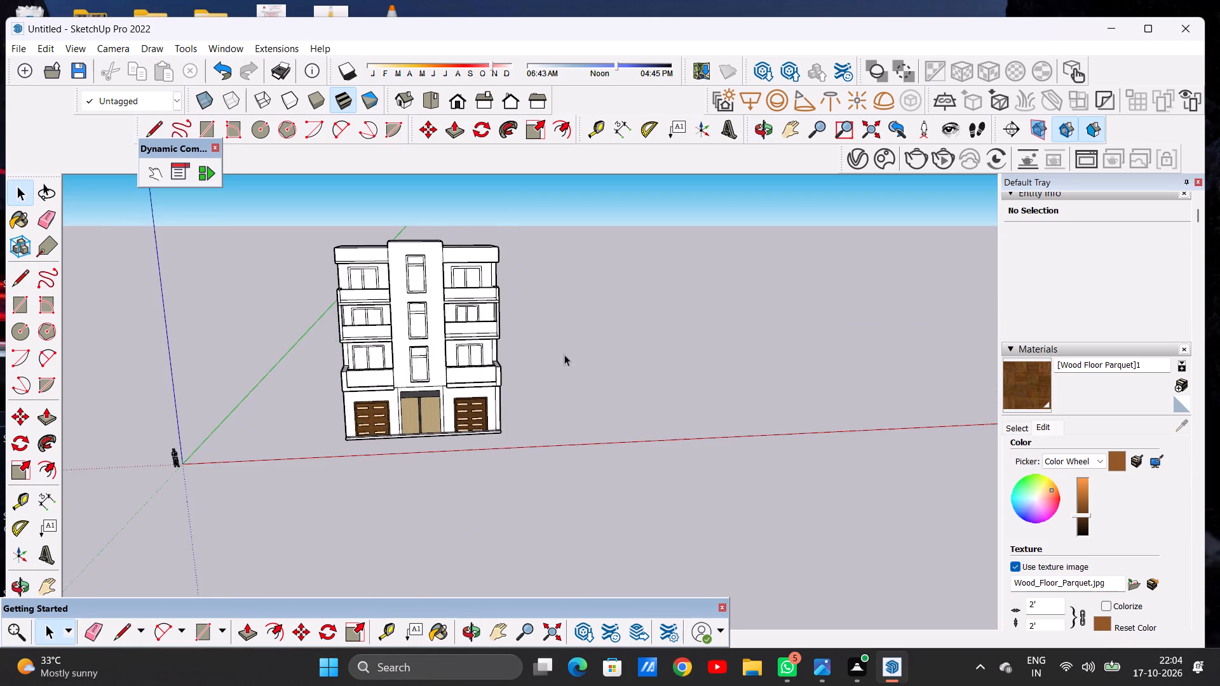
scroll(508, 335, up, 6)
scroll(304, 315, up, 6)
middle_drag(451, 349, 346, 351)
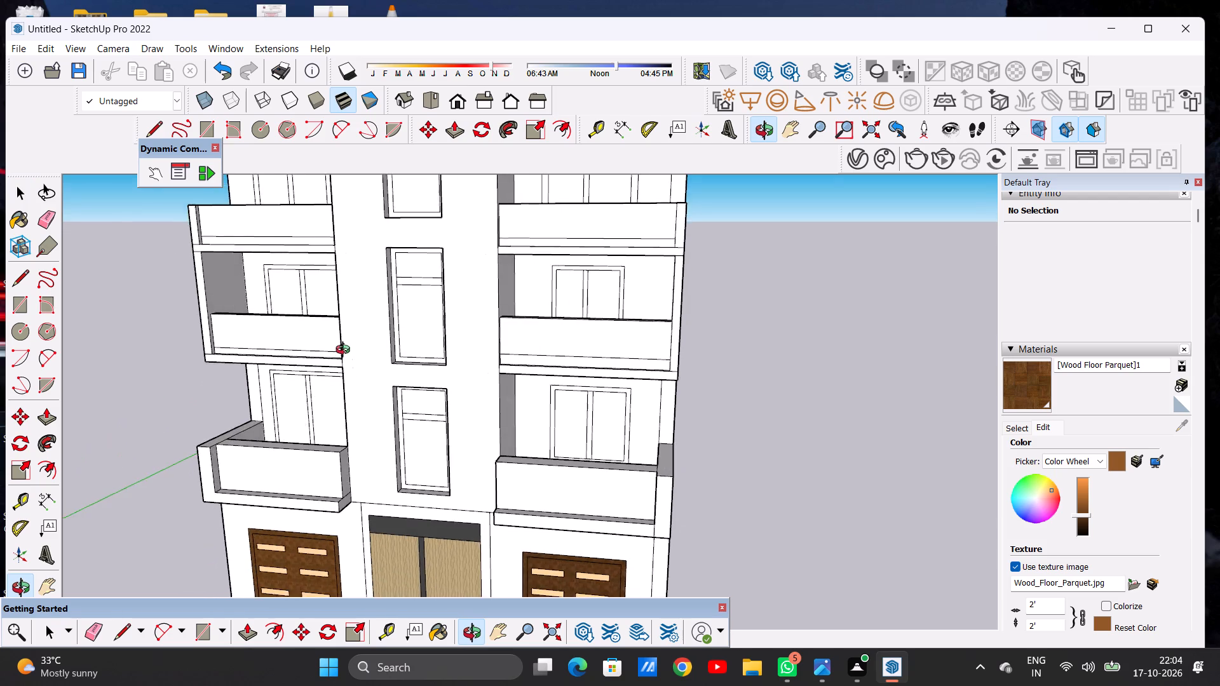
middle_drag(346, 351, 332, 476)
scroll(448, 462, down, 7)
scroll(463, 321, up, 8)
middle_drag(411, 377, 404, 364)
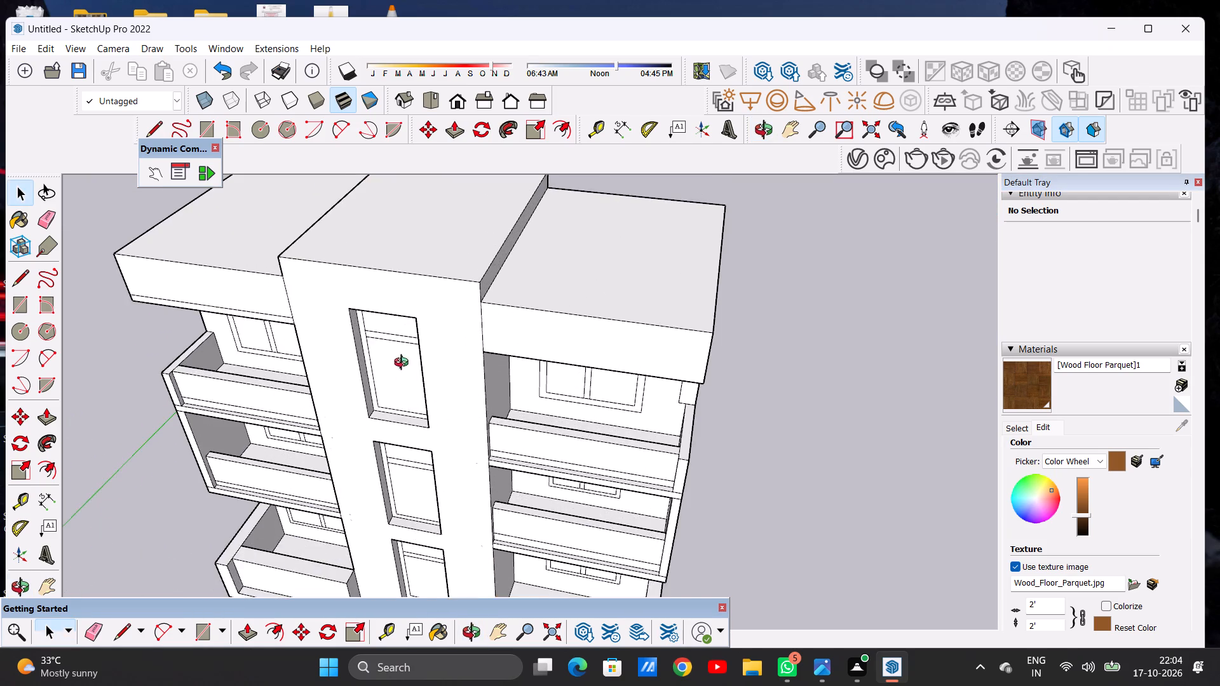
middle_drag(404, 364, 510, 304)
scroll(575, 352, down, 12)
scroll(546, 441, up, 7)
middle_drag(539, 466, 311, 363)
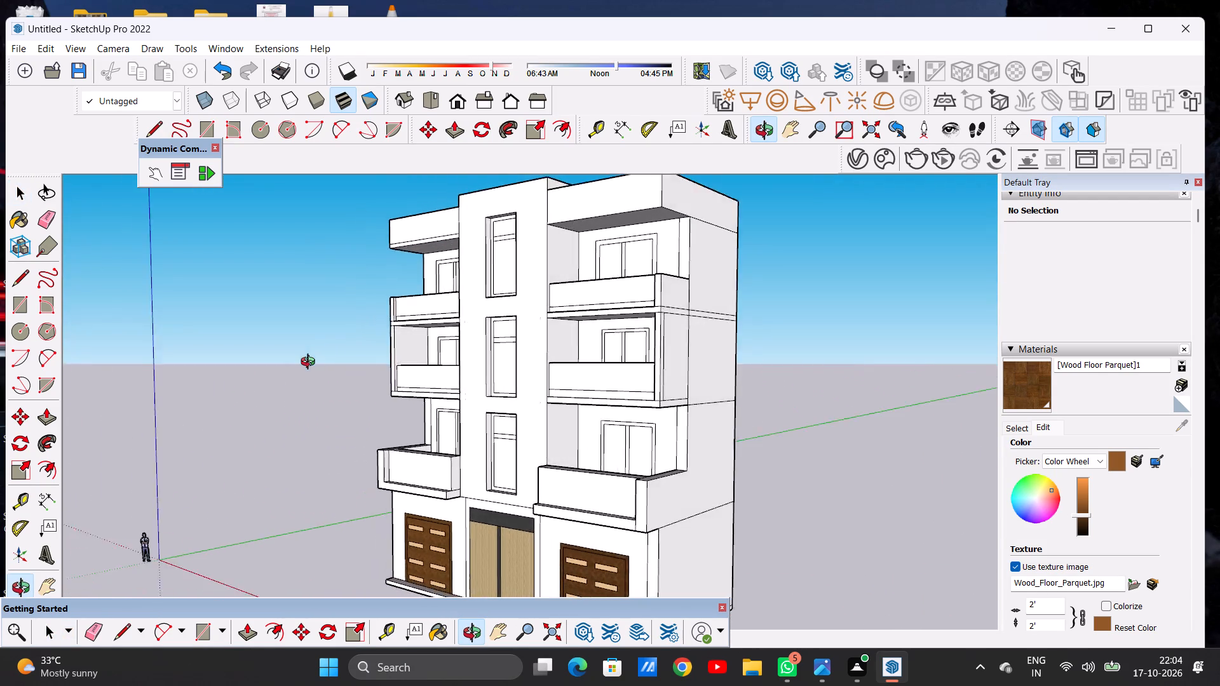
middle_drag(311, 363, 656, 375)
scroll(602, 434, up, 5)
scroll(555, 435, down, 2)
scroll(554, 435, up, 8)
middle_drag(546, 436, 543, 434)
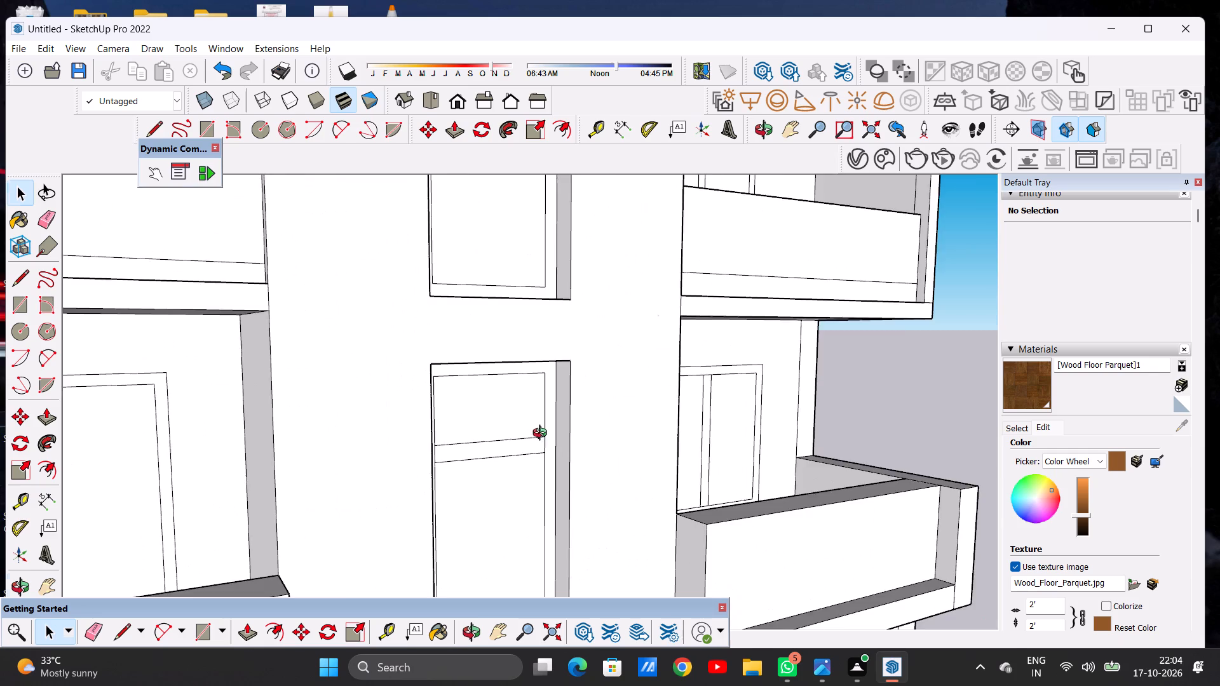
middle_drag(543, 434, 377, 431)
scroll(379, 431, up, 1)
scroll(445, 438, down, 11)
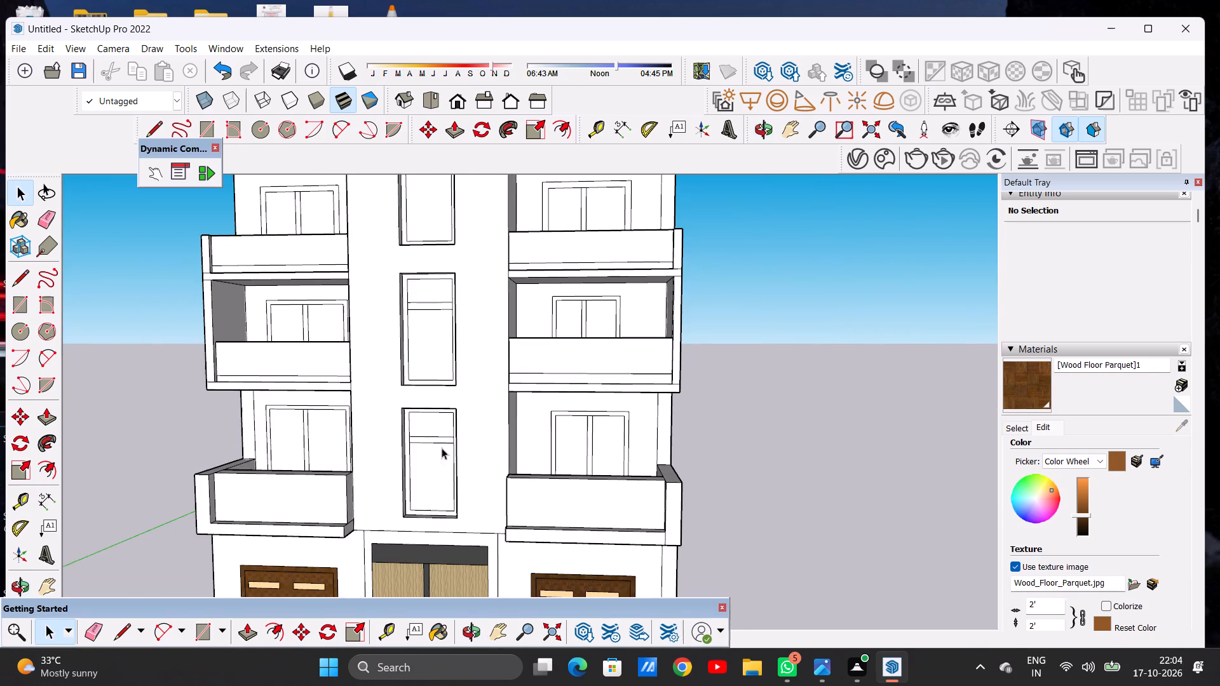
middle_drag(445, 443, 526, 436)
scroll(376, 469, up, 4)
scroll(426, 480, down, 13)
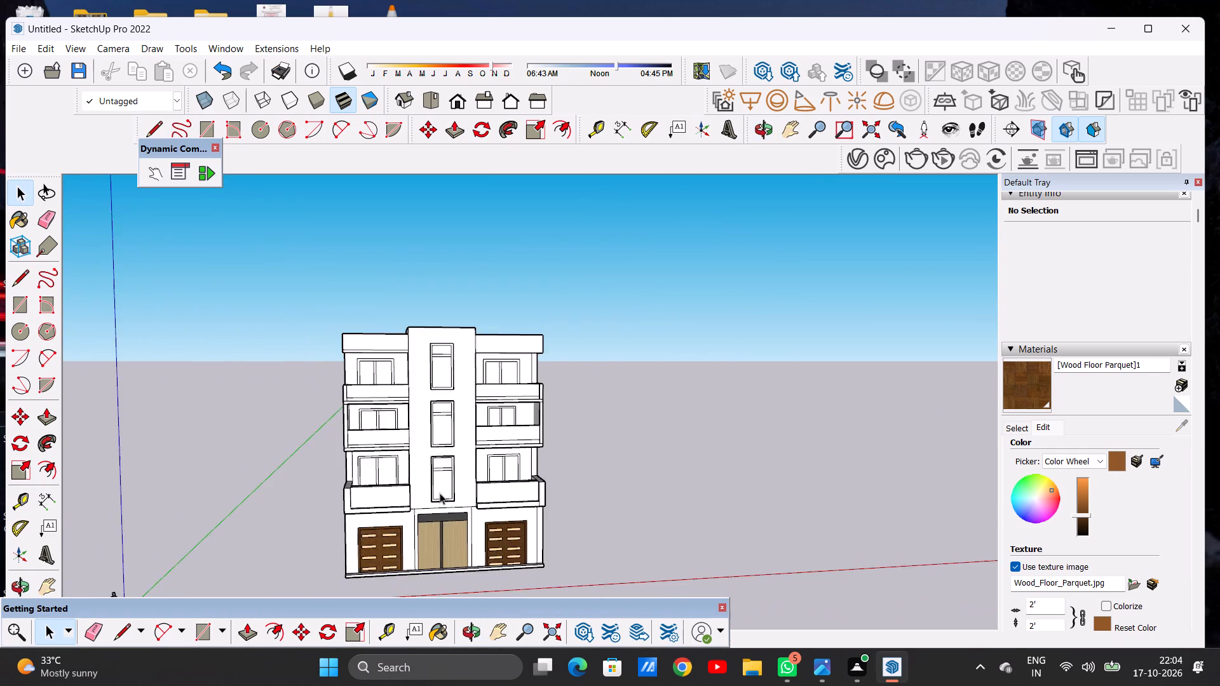
Examine the central entrance and garage doors close up and against the full front elevation.
scroll(440, 493, down, 3)
scroll(442, 495, up, 1)
scroll(442, 495, down, 4)
scroll(454, 523, up, 6)
scroll(439, 494, up, 17)
scroll(416, 509, up, 9)
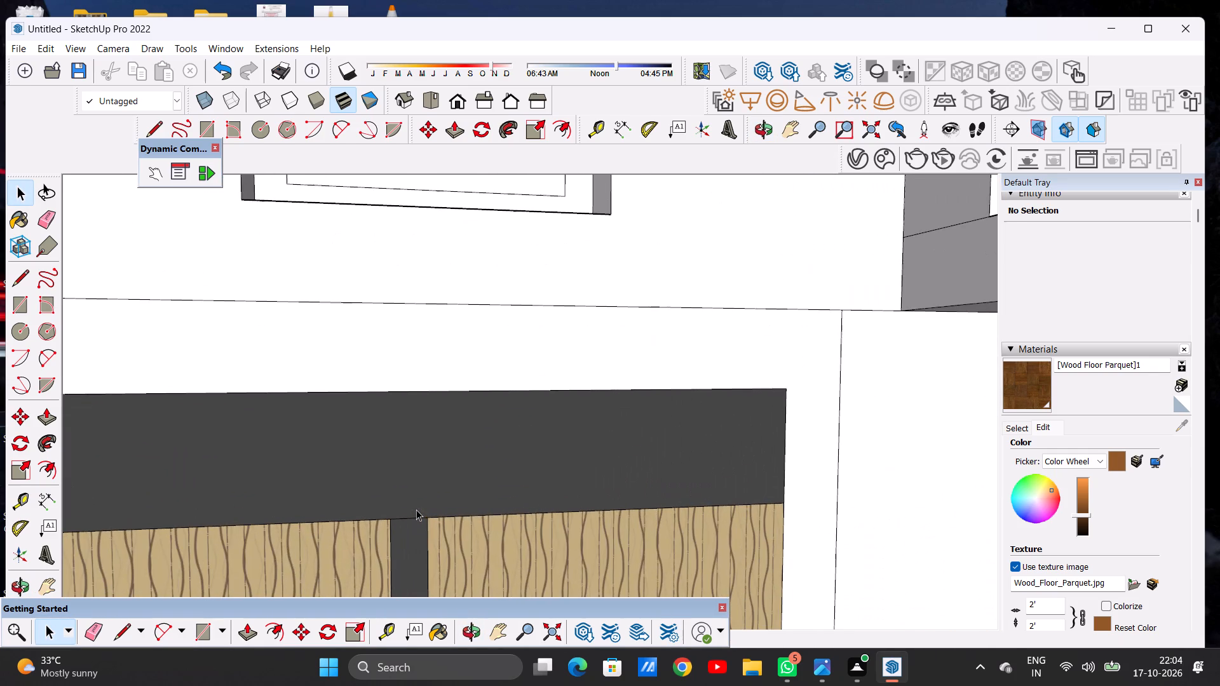
scroll(409, 495, down, 3)
scroll(409, 495, up, 1)
scroll(409, 495, down, 20)
scroll(425, 483, down, 5)
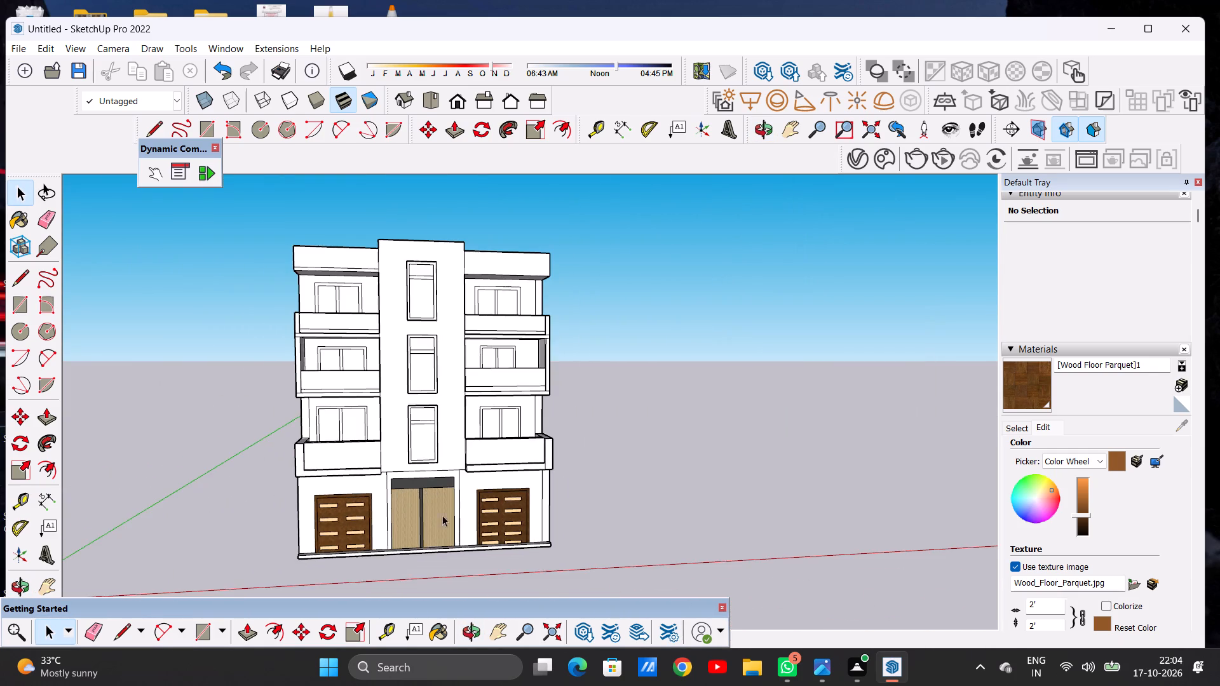
middle_drag(448, 528, 433, 523)
scroll(438, 494, up, 4)
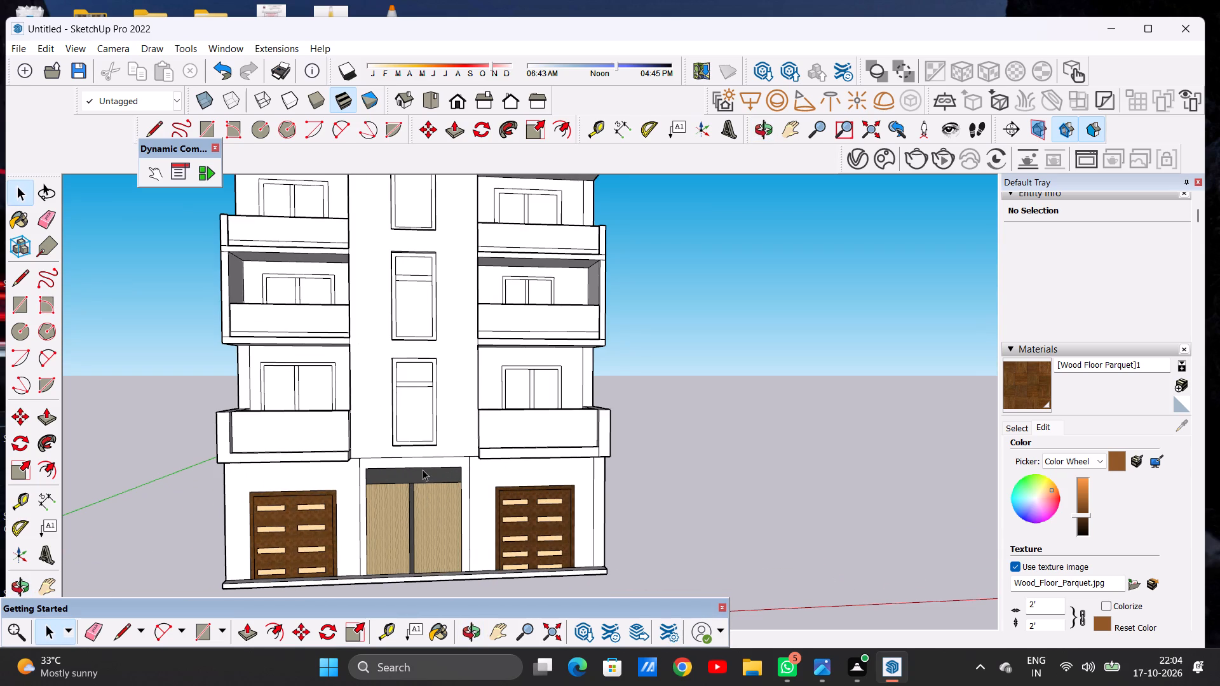
scroll(423, 469, down, 7)
scroll(447, 459, up, 5)
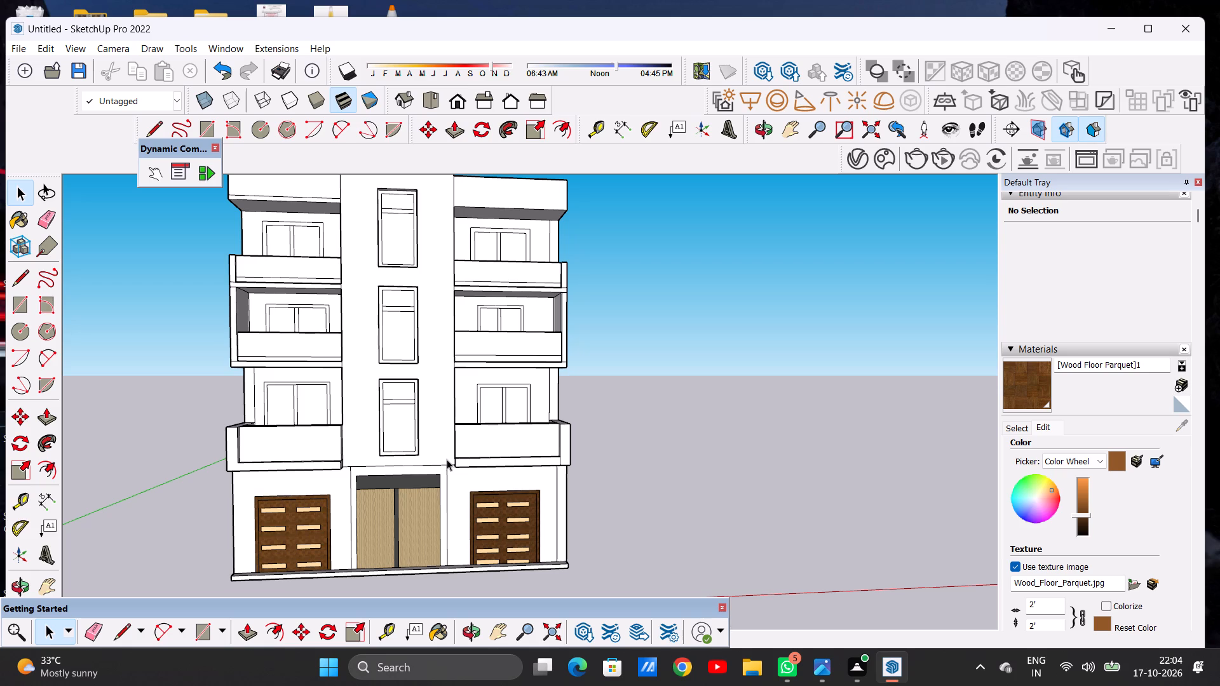
scroll(402, 409, down, 13)
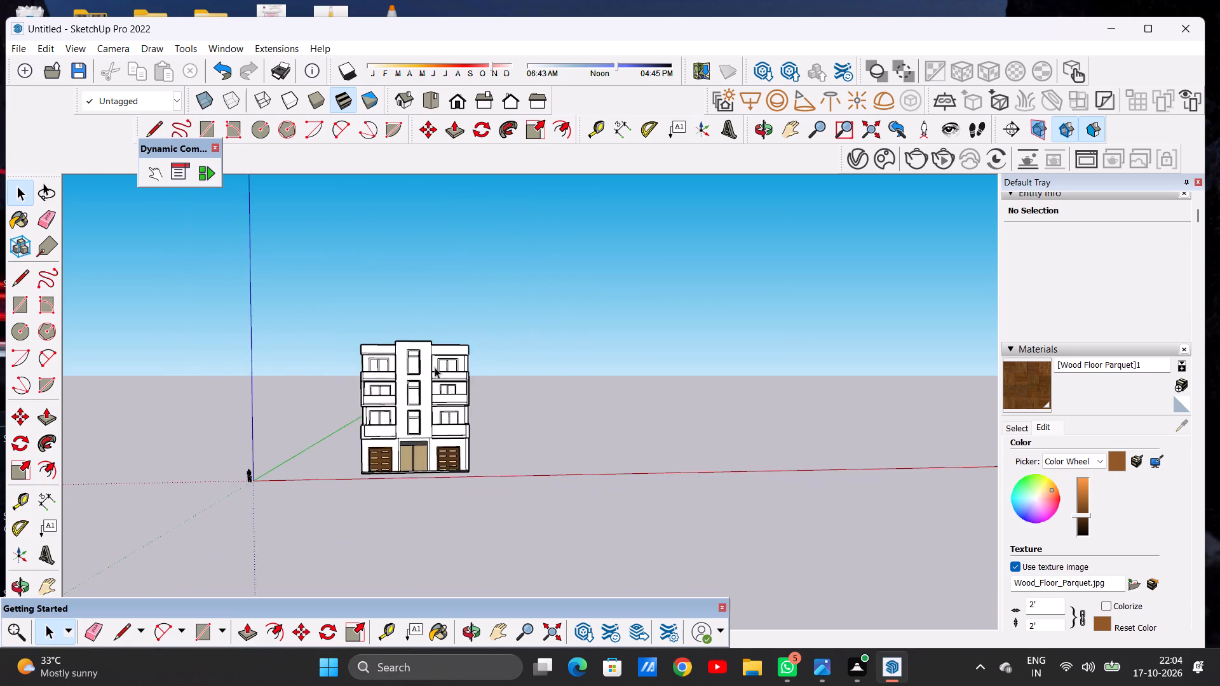
Paint the wall surround of the ground-floor central entrance with Formica Laminate Light from the Synthetic Surfaces materials.
scroll(431, 322, up, 5)
middle_drag(487, 416, 456, 424)
scroll(444, 500, up, 4)
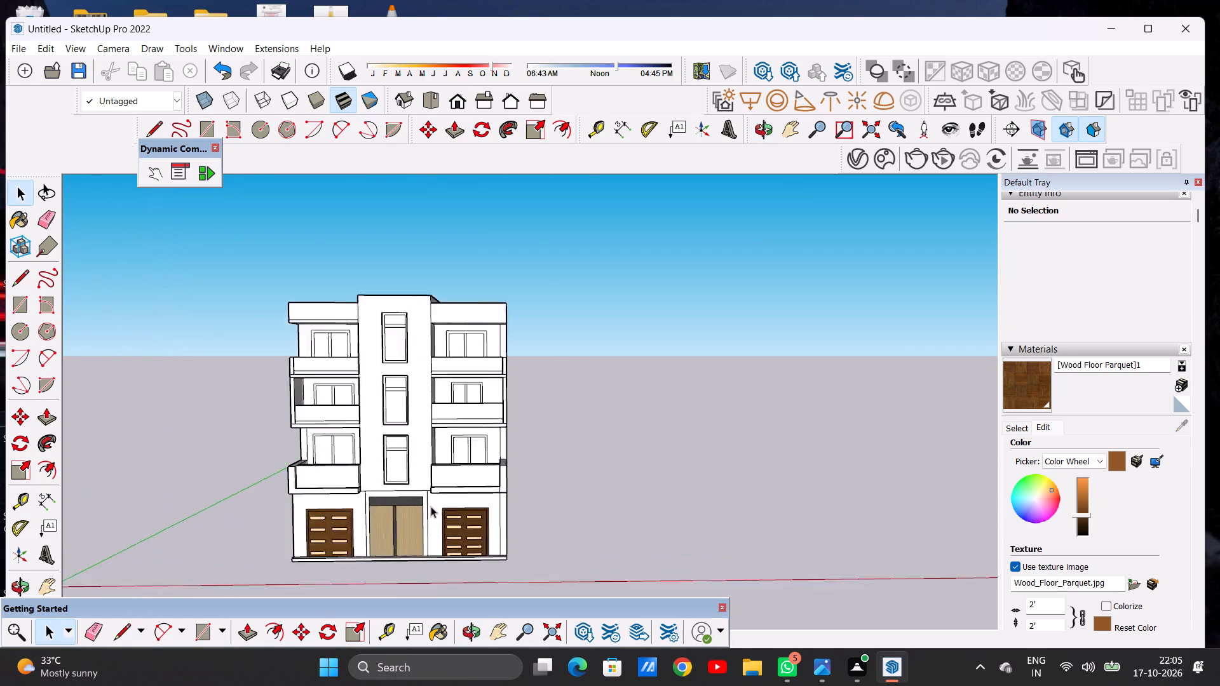
scroll(431, 506, up, 6)
scroll(498, 455, down, 7)
scroll(439, 518, up, 11)
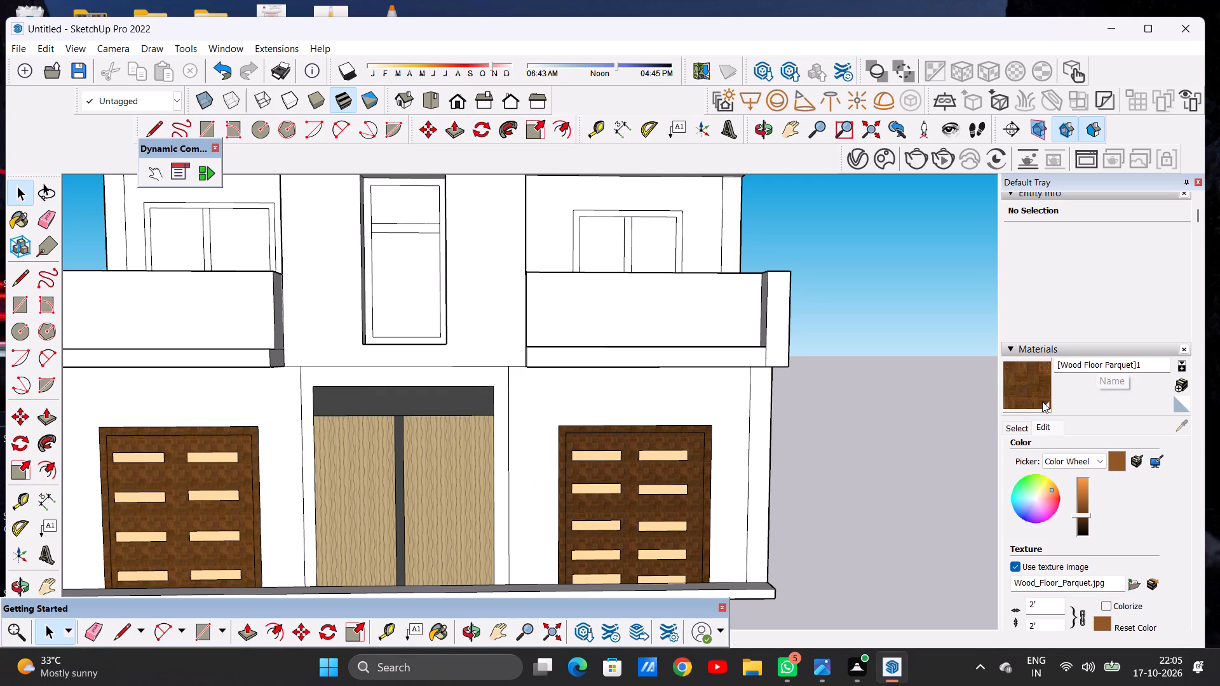
click(1020, 429)
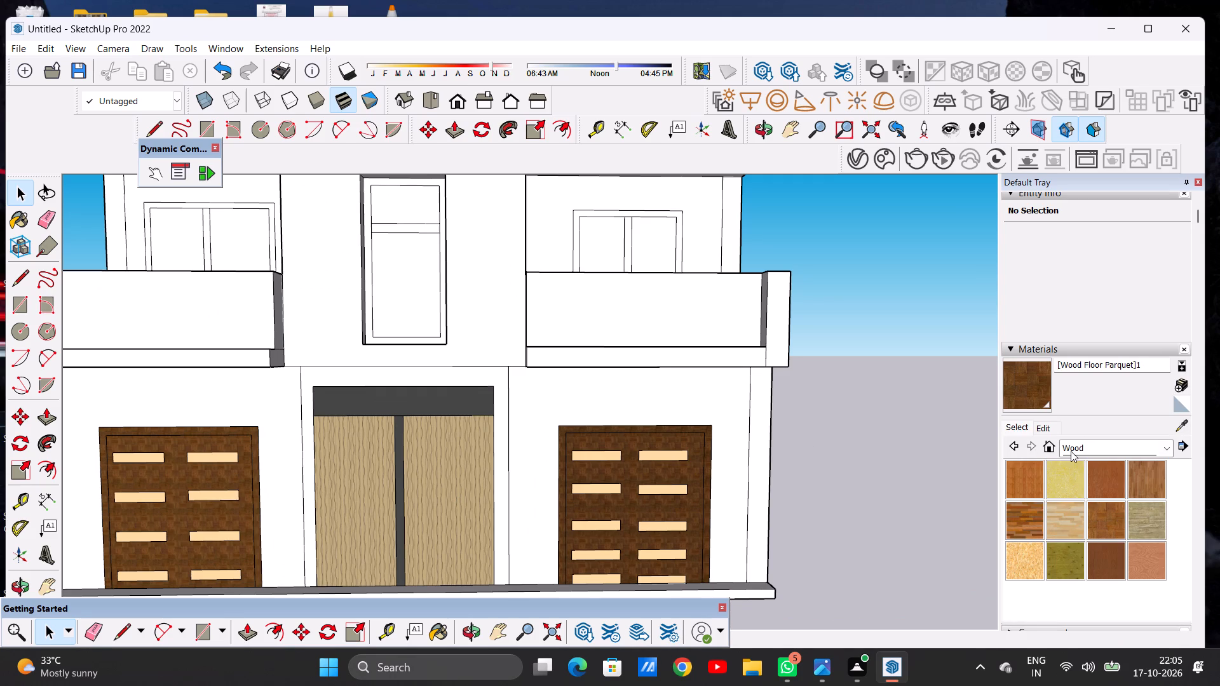
click(1071, 451)
click(1092, 607)
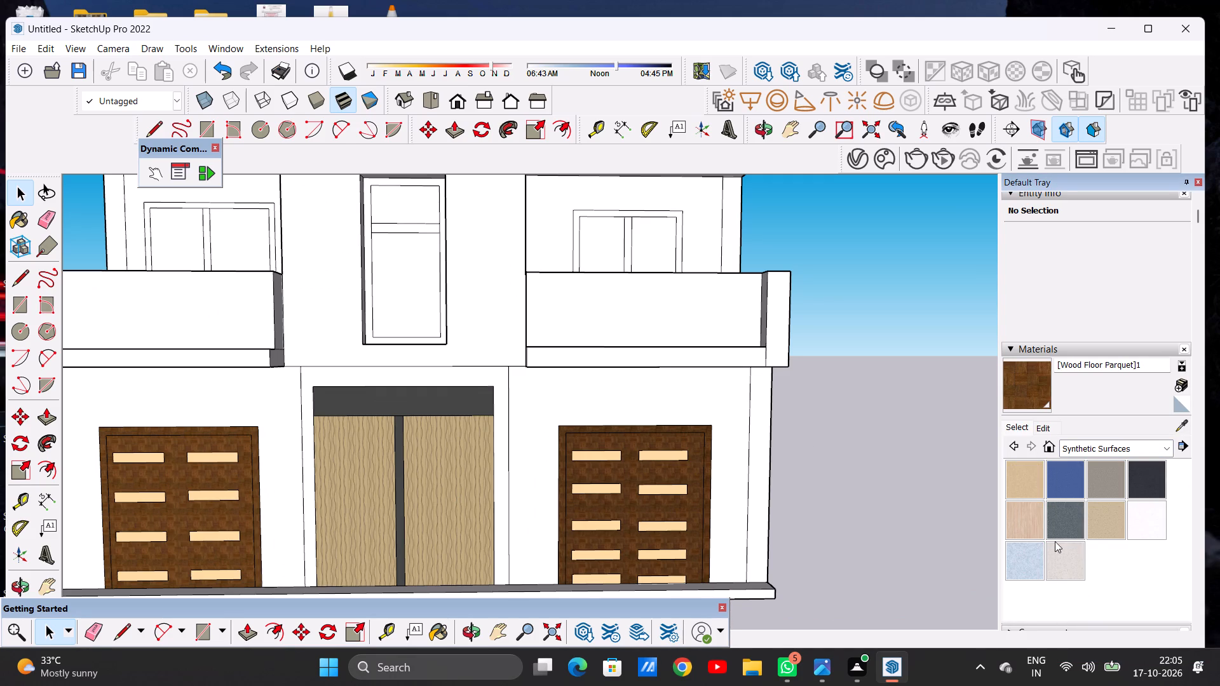
click(1025, 530)
scroll(402, 384, up, 8)
click(393, 375)
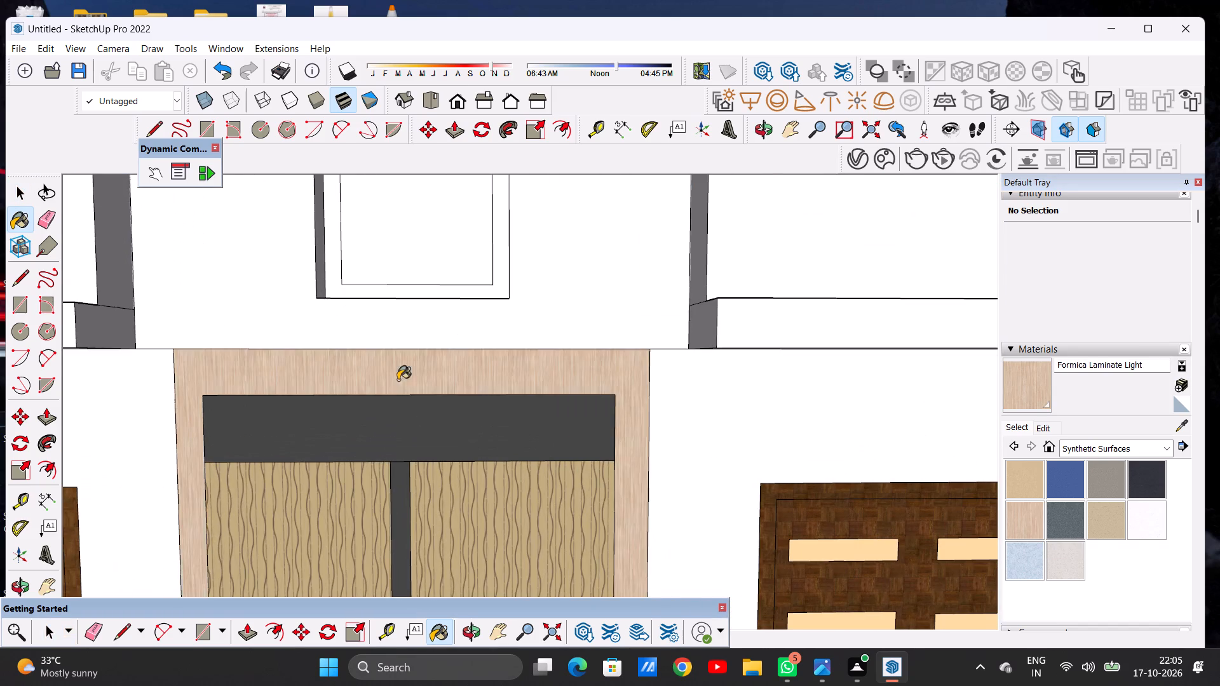
Paint the front face of the central tower above the entrance with Formica Laminate Light.
scroll(430, 403, down, 8)
scroll(497, 340, up, 4)
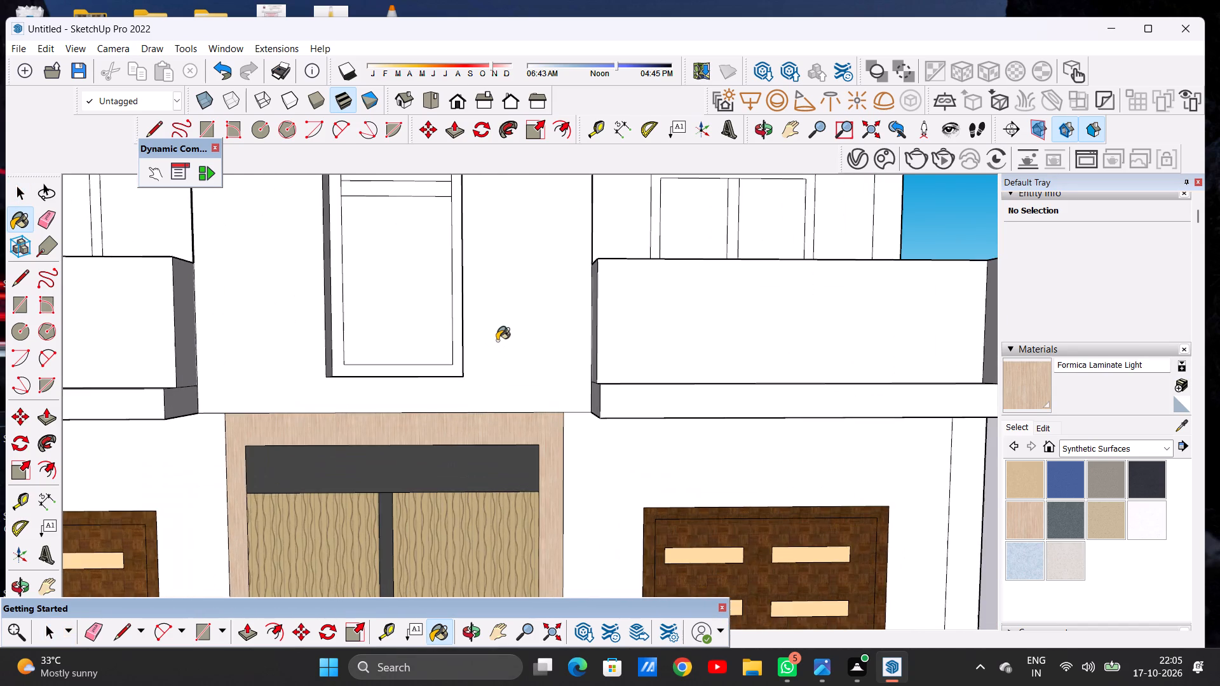
click(497, 340)
Paint the central tower's roof top and both side faces above the adjoining roofs with Formica Laminate Light.
scroll(470, 408, down, 19)
scroll(480, 212, up, 3)
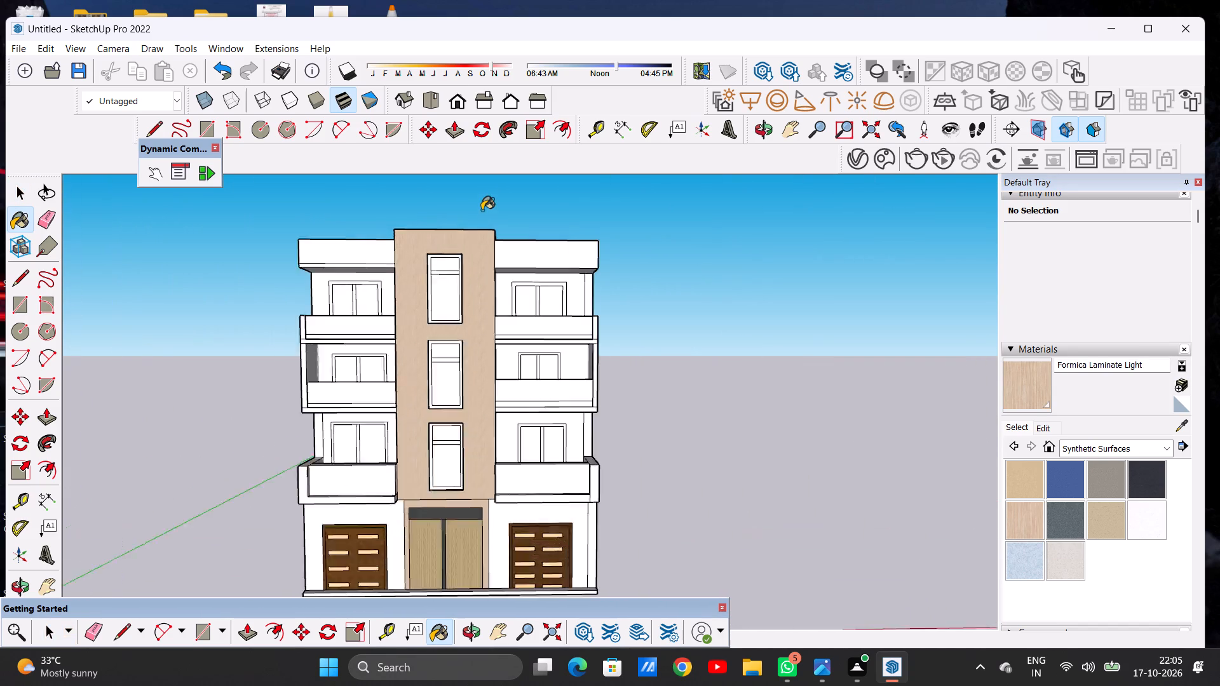
scroll(482, 210, up, 4)
middle_drag(478, 230, 402, 409)
scroll(416, 247, up, 6)
click(421, 243)
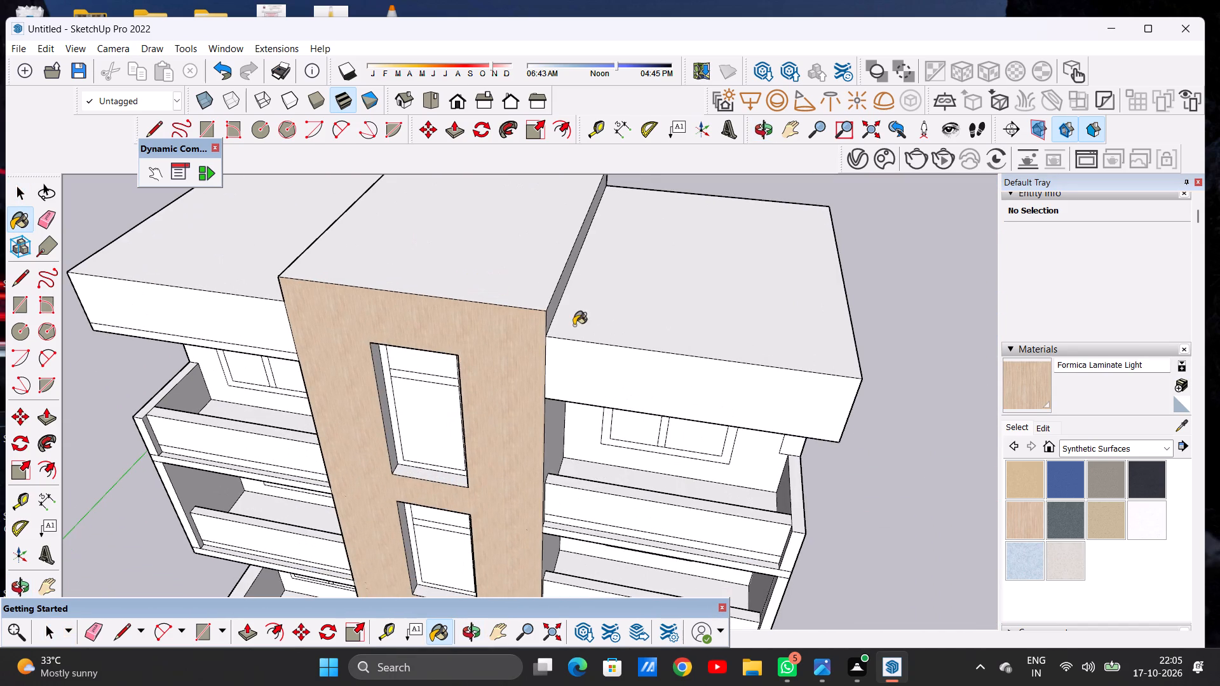
middle_drag(576, 325, 521, 248)
scroll(510, 241, up, 6)
click(510, 241)
scroll(432, 325, down, 8)
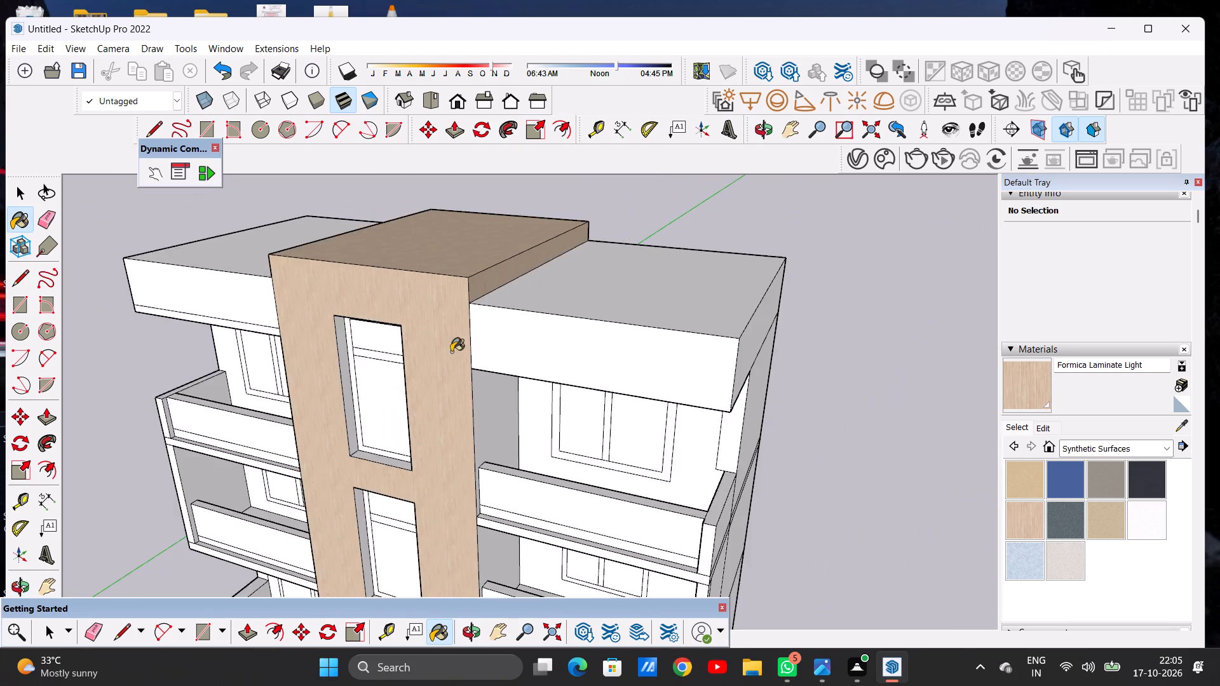
scroll(451, 352, down, 5)
middle_drag(358, 341, 789, 262)
scroll(559, 266, up, 6)
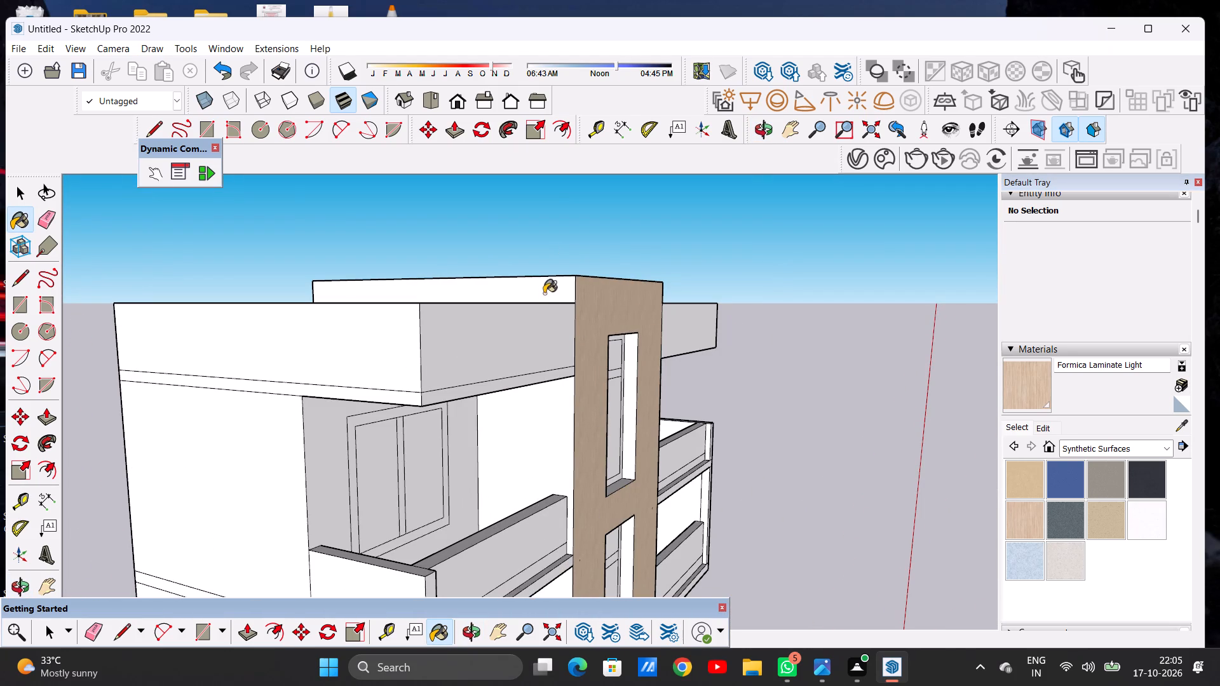
click(544, 293)
Examine the painted central tower from above, from the rear and from the front, and leave the Paint Bucket.
scroll(348, 346, down, 13)
middle_drag(586, 346, 3, 468)
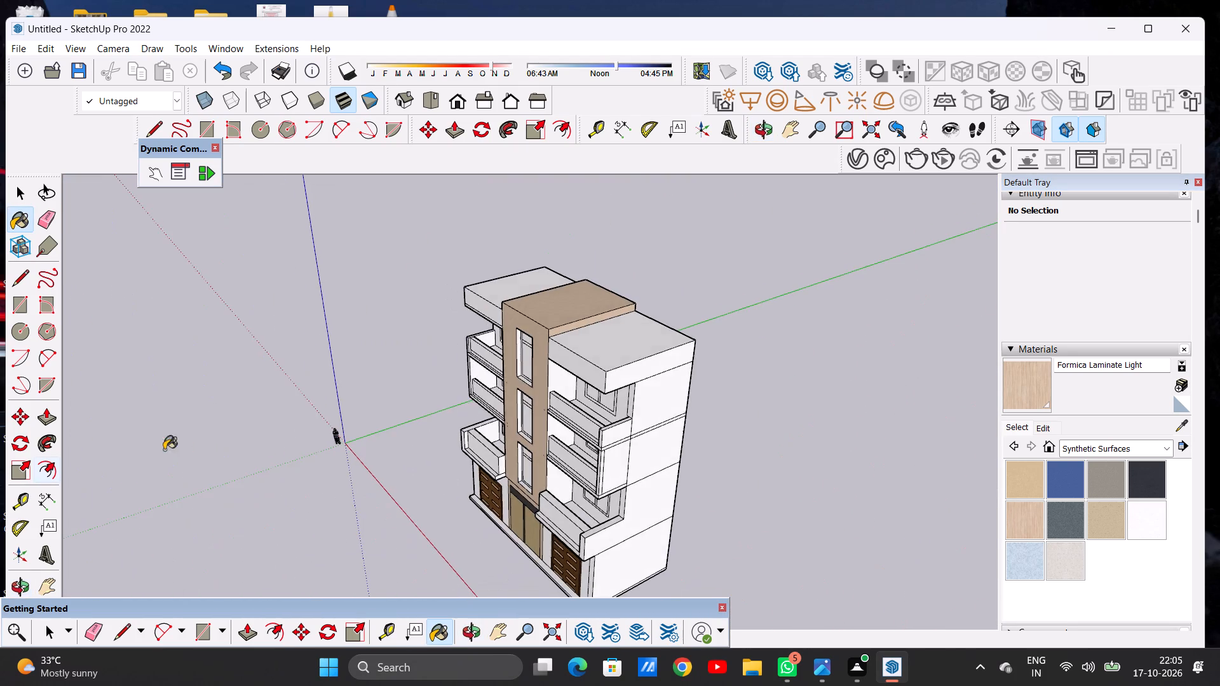
middle_drag(668, 328, 294, 299)
scroll(607, 347, up, 7)
scroll(565, 330, down, 1)
scroll(565, 330, up, 2)
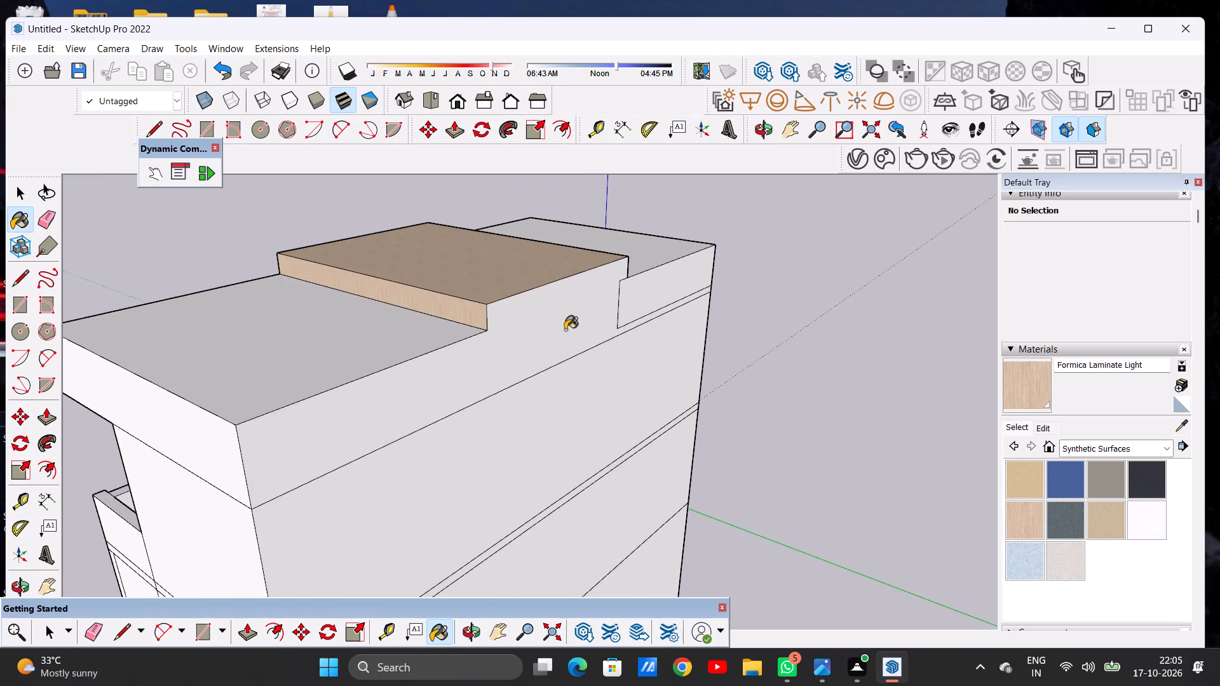
scroll(565, 330, up, 1)
middle_drag(533, 370, 434, 366)
scroll(455, 393, down, 6)
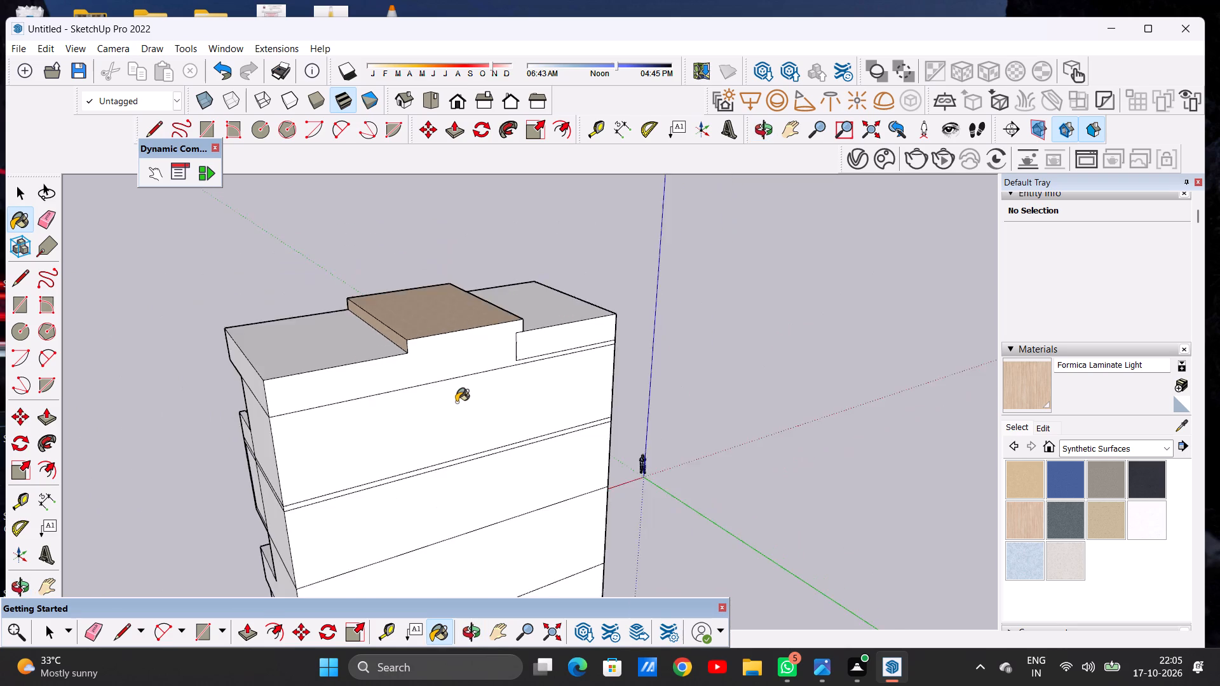
scroll(456, 402, down, 8)
middle_drag(365, 403, 815, 352)
middle_drag(555, 407, 907, 365)
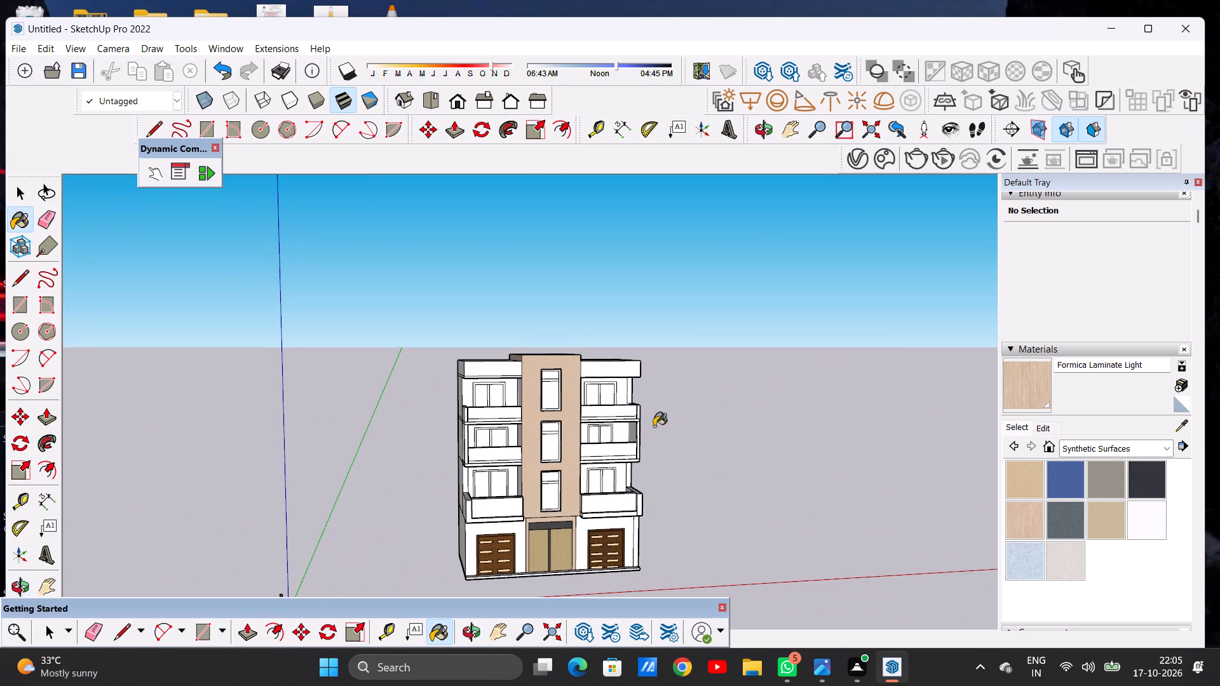
middle_drag(563, 448, 508, 449)
scroll(559, 522, up, 6)
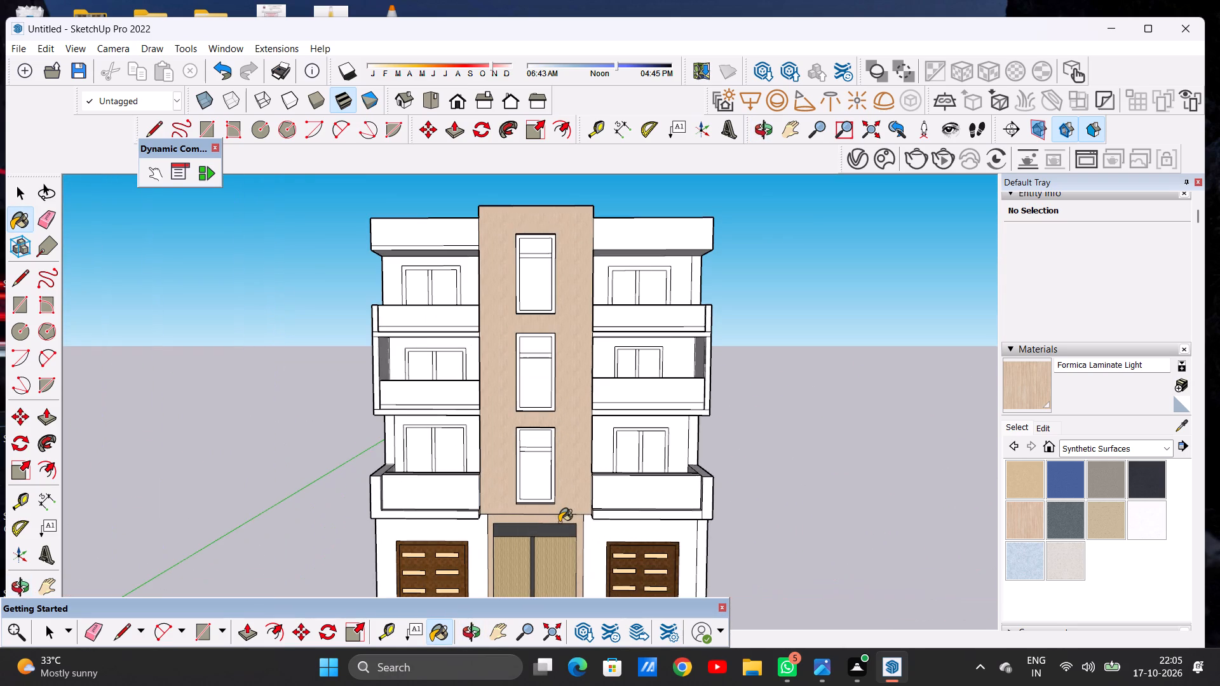
key(space)
Examine the laminate finish against the white balconies and walls from the front and from the side.
scroll(449, 507, down, 3)
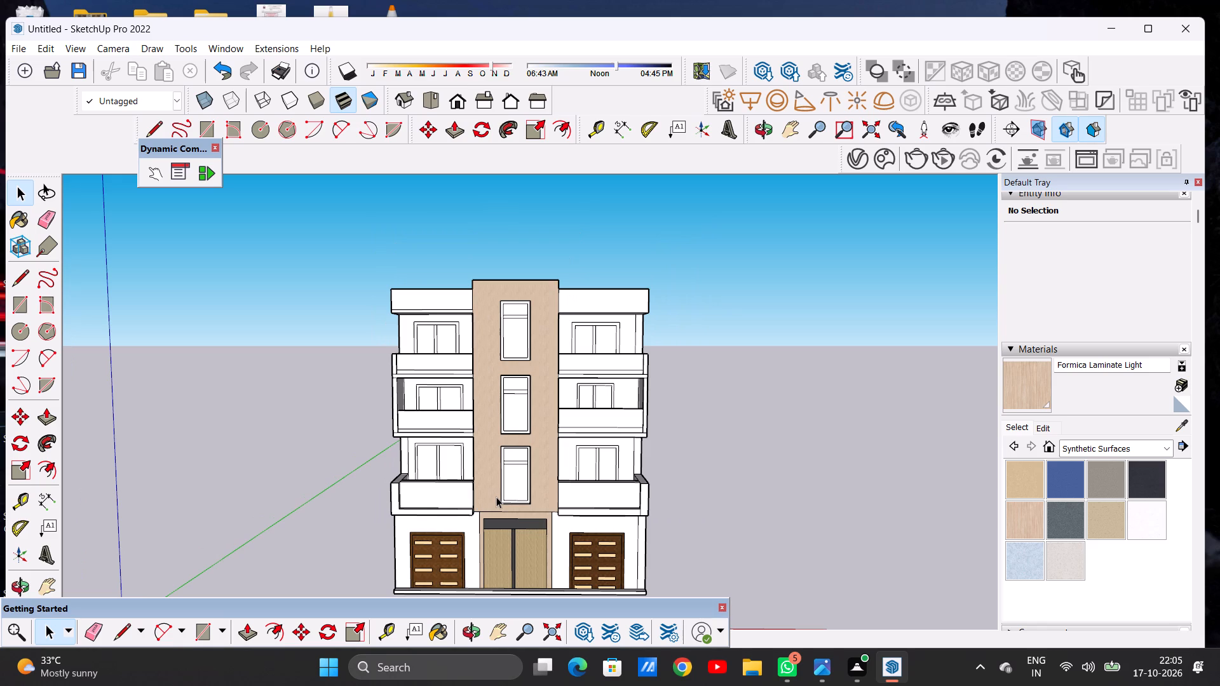
scroll(496, 497, down, 4)
scroll(512, 528, up, 7)
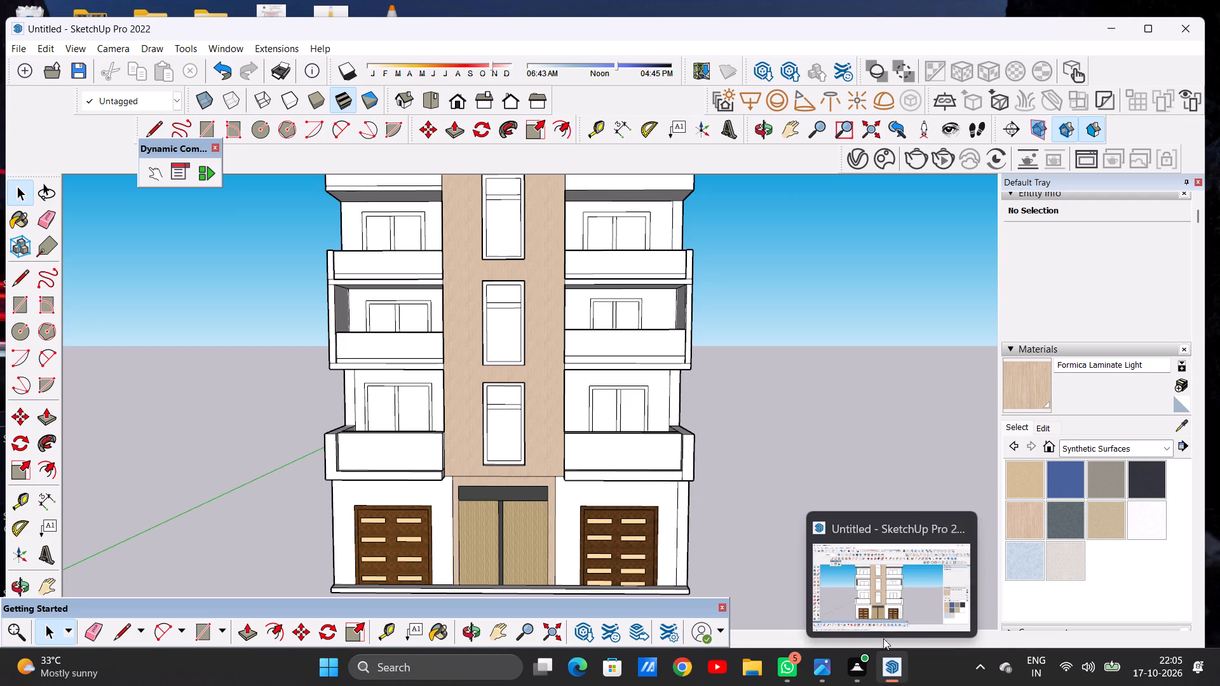
click(872, 601)
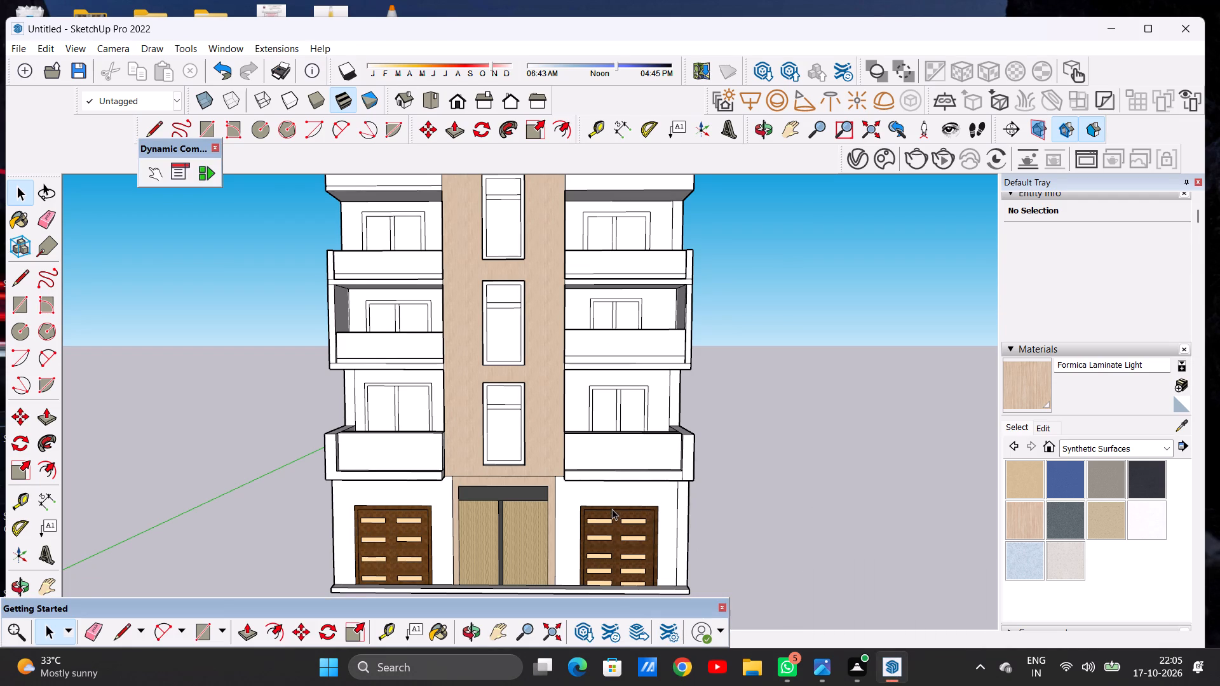
scroll(612, 509, down, 6)
middle_drag(716, 443, 756, 454)
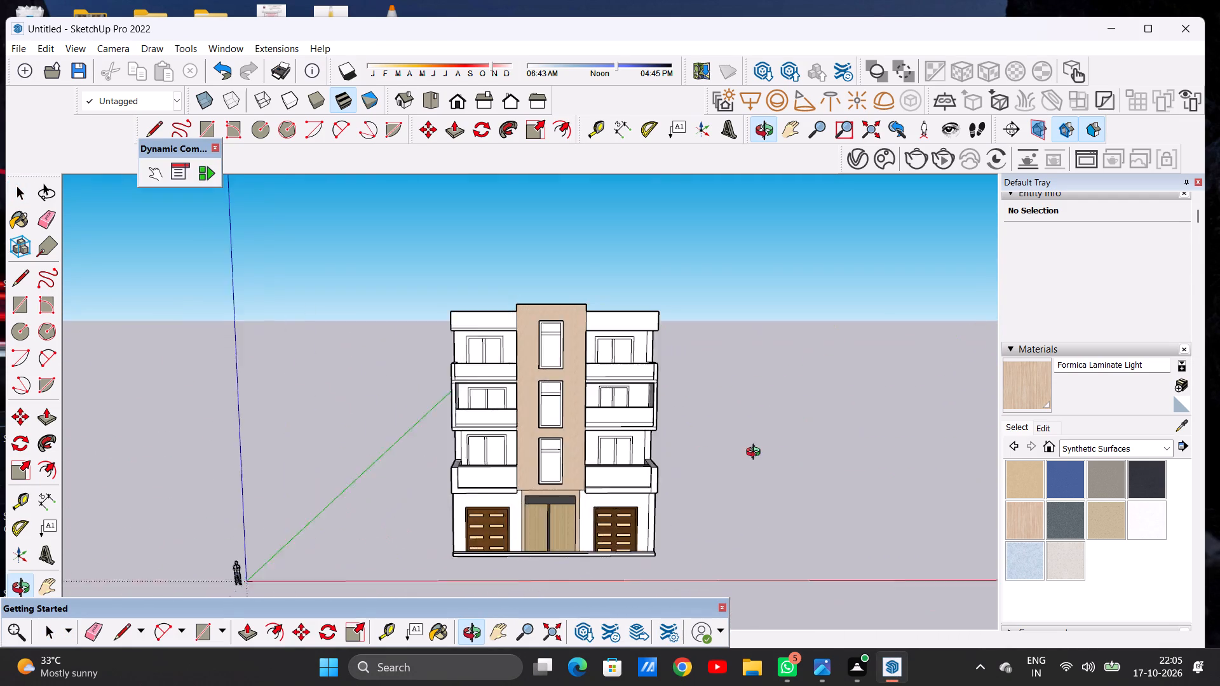
middle_drag(756, 454, 717, 435)
middle_drag(458, 449, 714, 478)
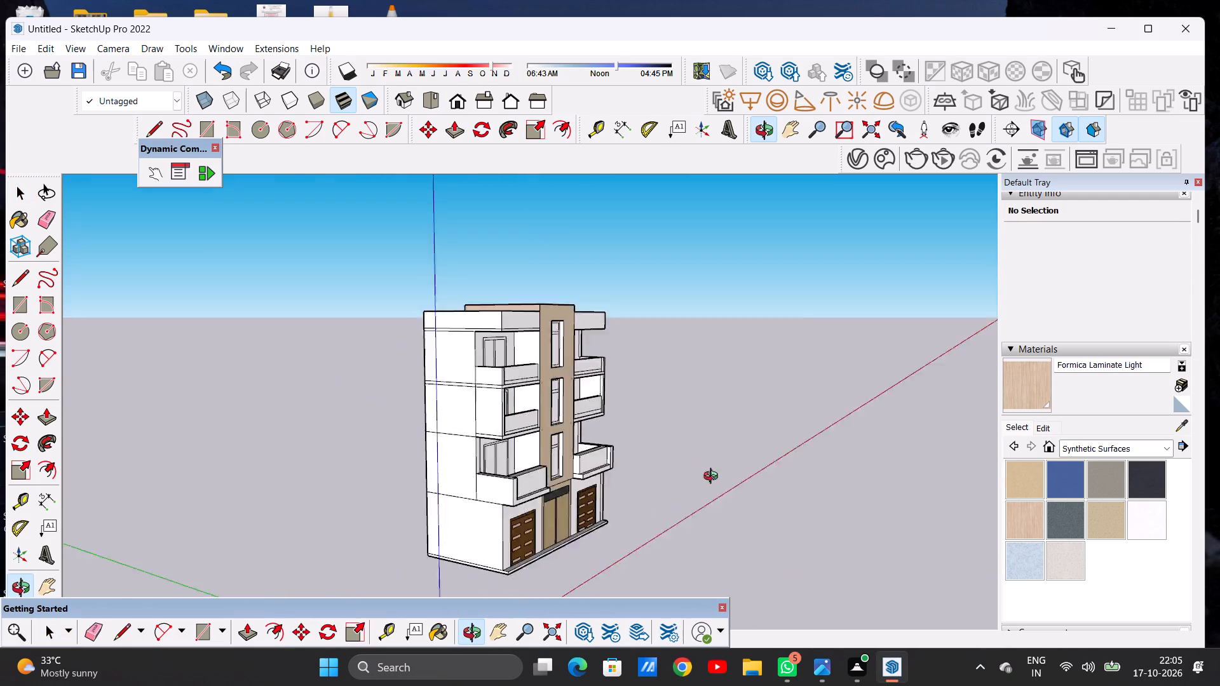
middle_drag(714, 478, 444, 462)
scroll(535, 462, up, 7)
scroll(445, 473, down, 6)
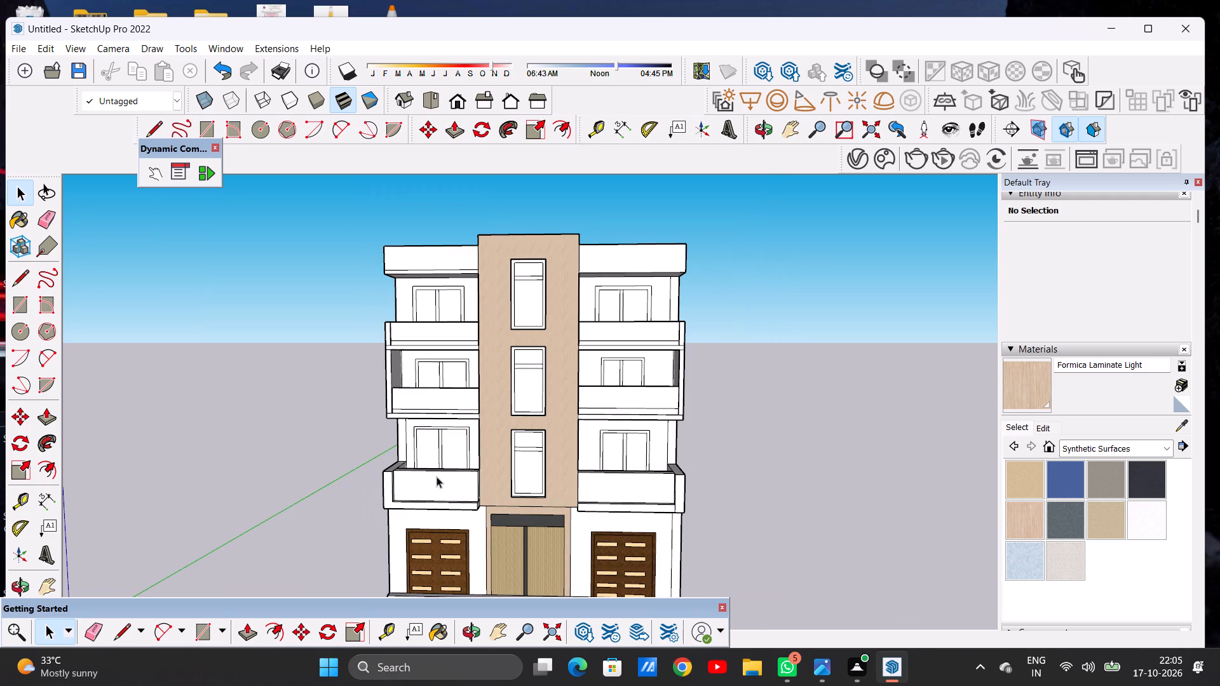
Examine the whole building and its lower floors from the front, from above and from the side.
scroll(501, 401, down, 5)
middle_drag(635, 373, 606, 378)
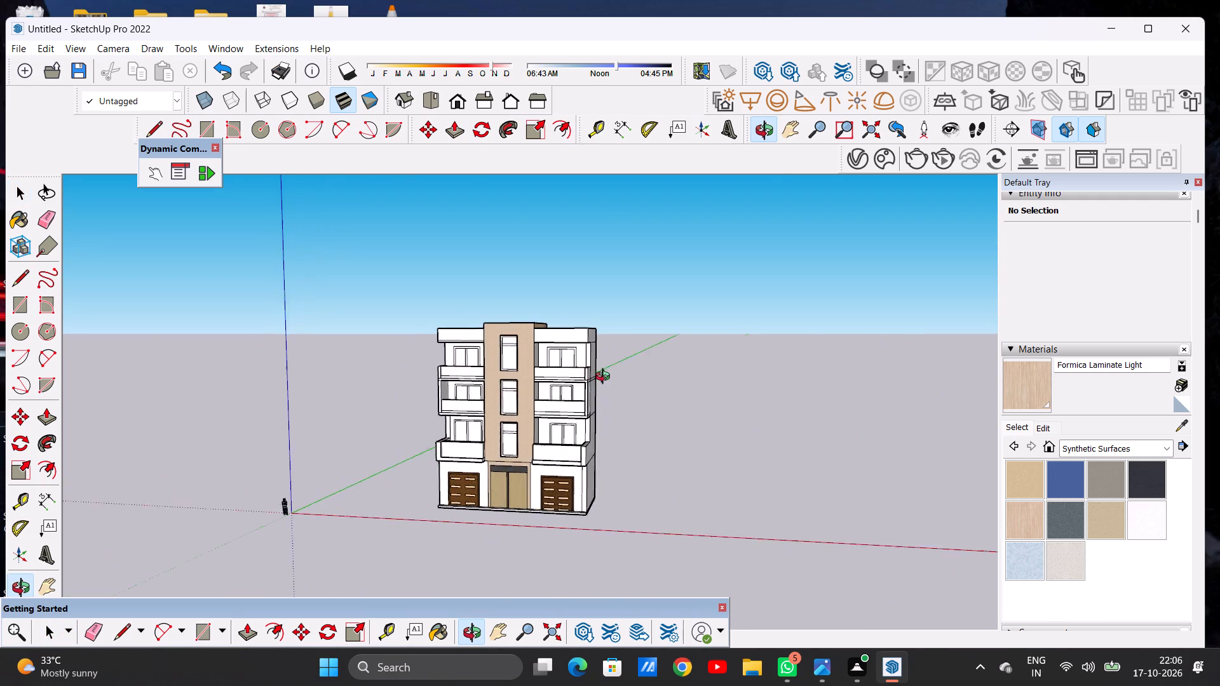
middle_drag(606, 378, 647, 382)
scroll(482, 336, down, 4)
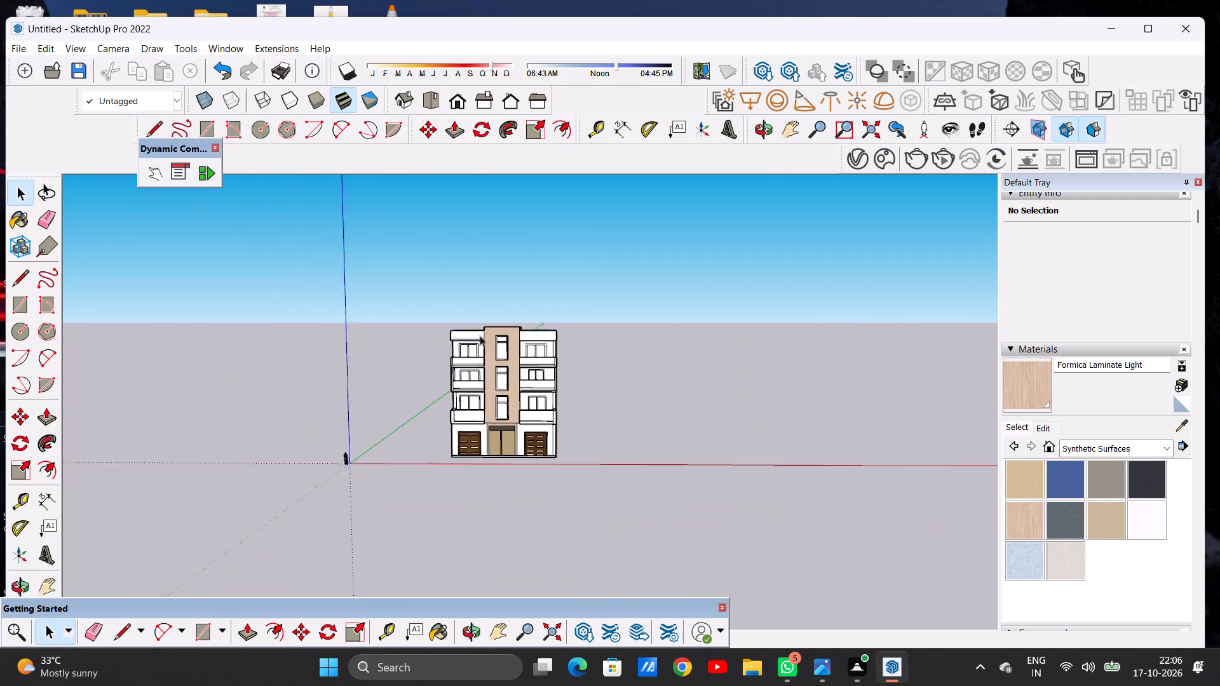
scroll(480, 335, down, 1)
scroll(495, 414, up, 12)
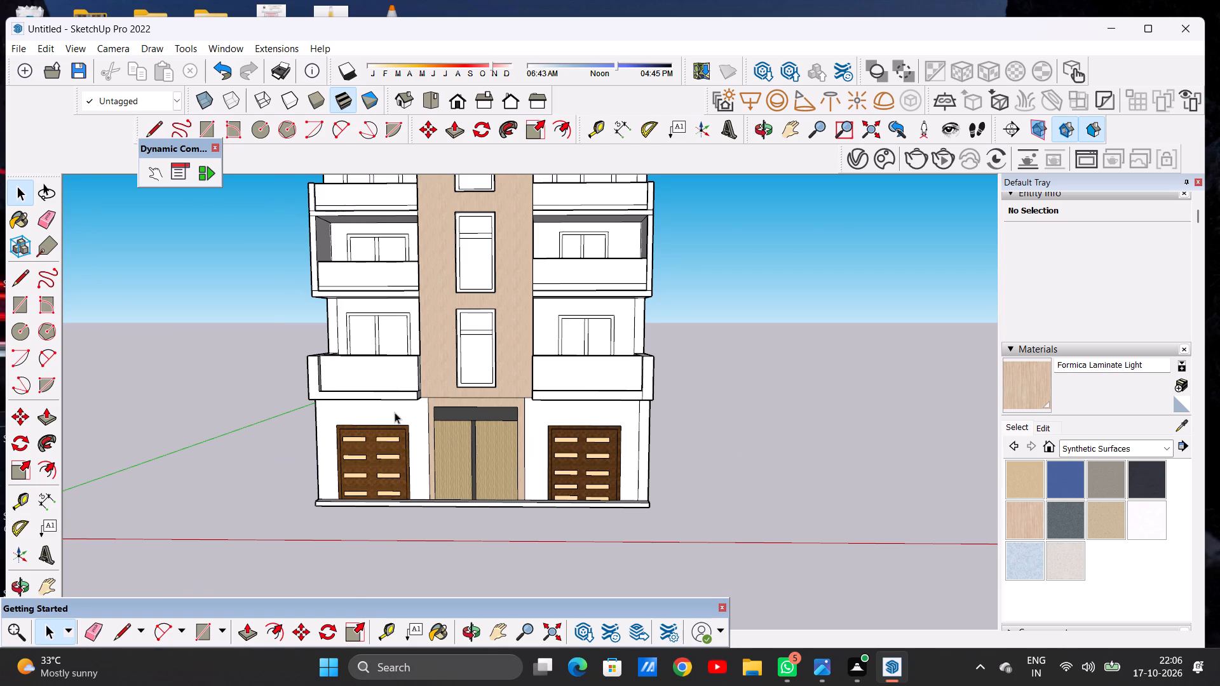
scroll(395, 412, down, 8)
scroll(395, 408, up, 7)
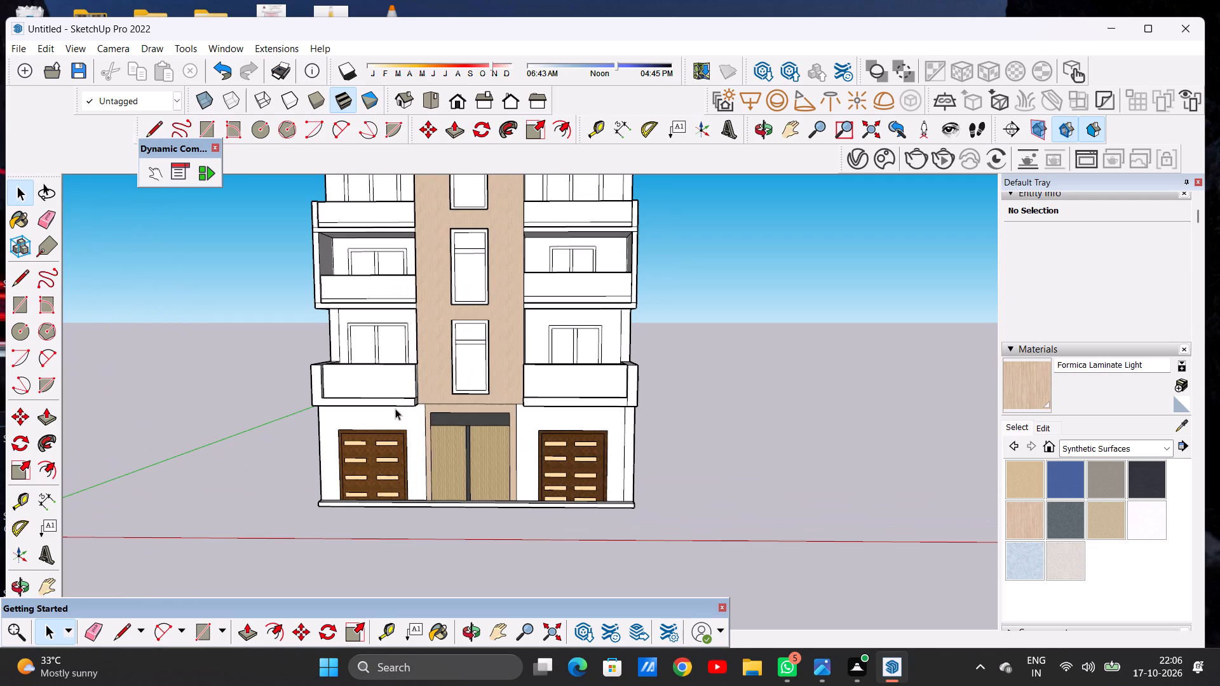
scroll(427, 401, down, 4)
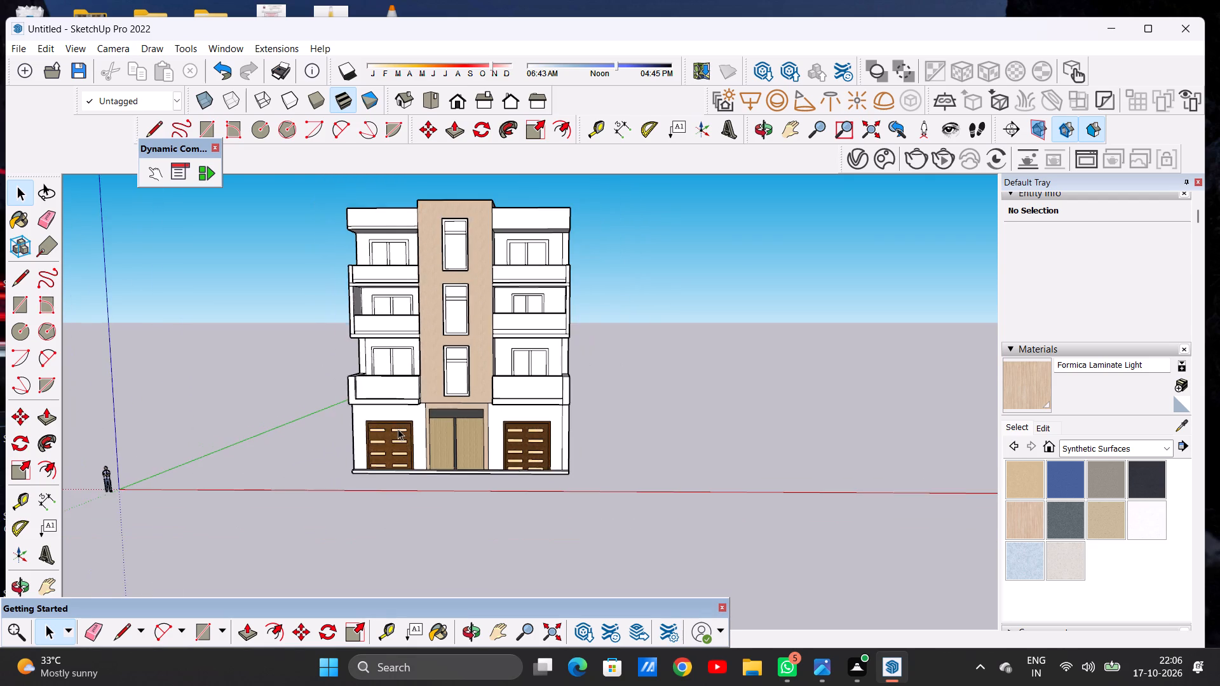
scroll(399, 429, up, 7)
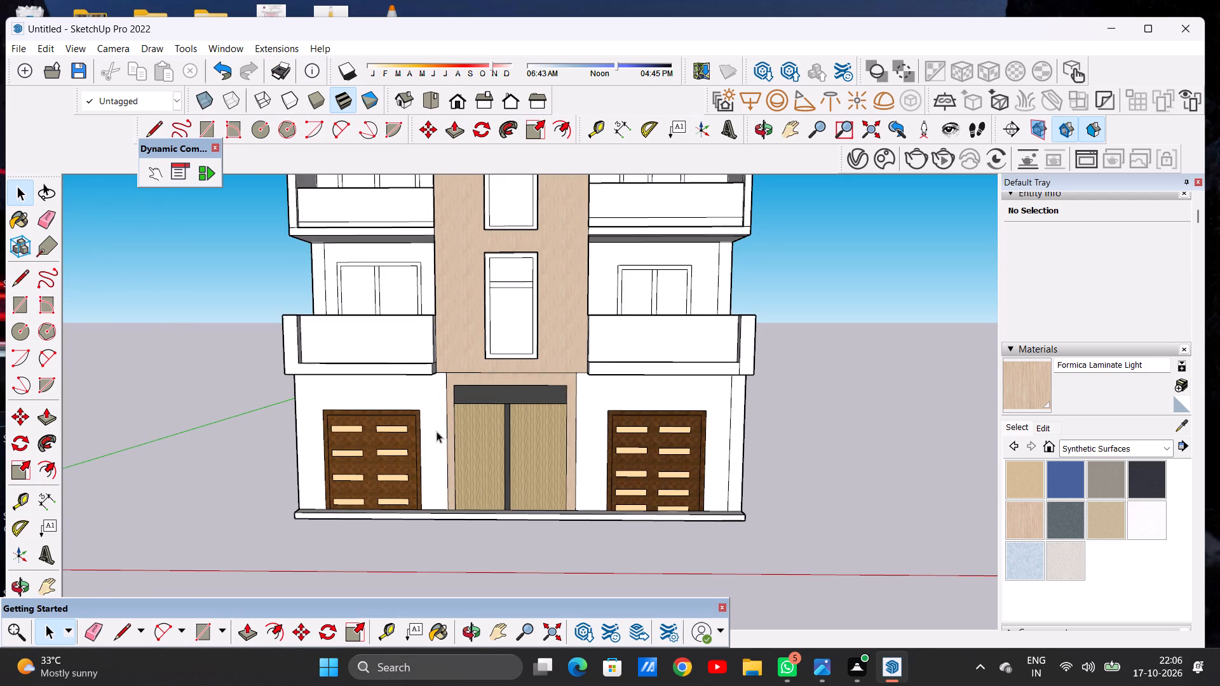
scroll(465, 301, down, 6)
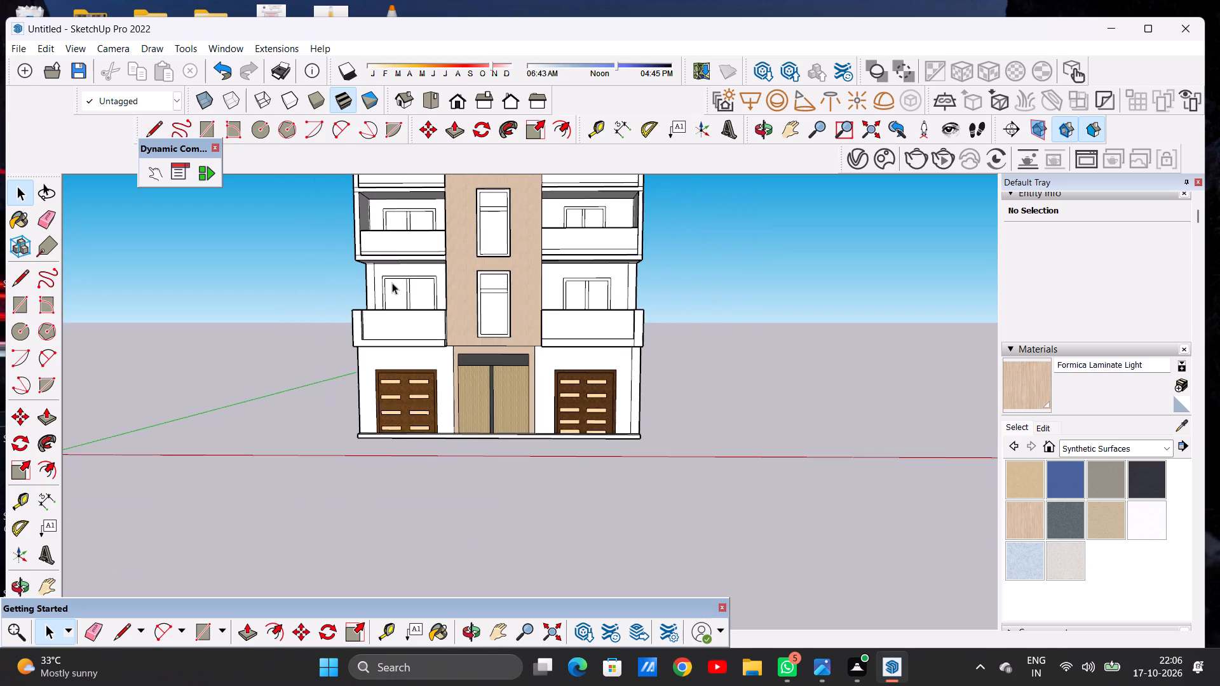
middle_drag(392, 283, 627, 361)
scroll(485, 333, down, 4)
scroll(444, 294, up, 3)
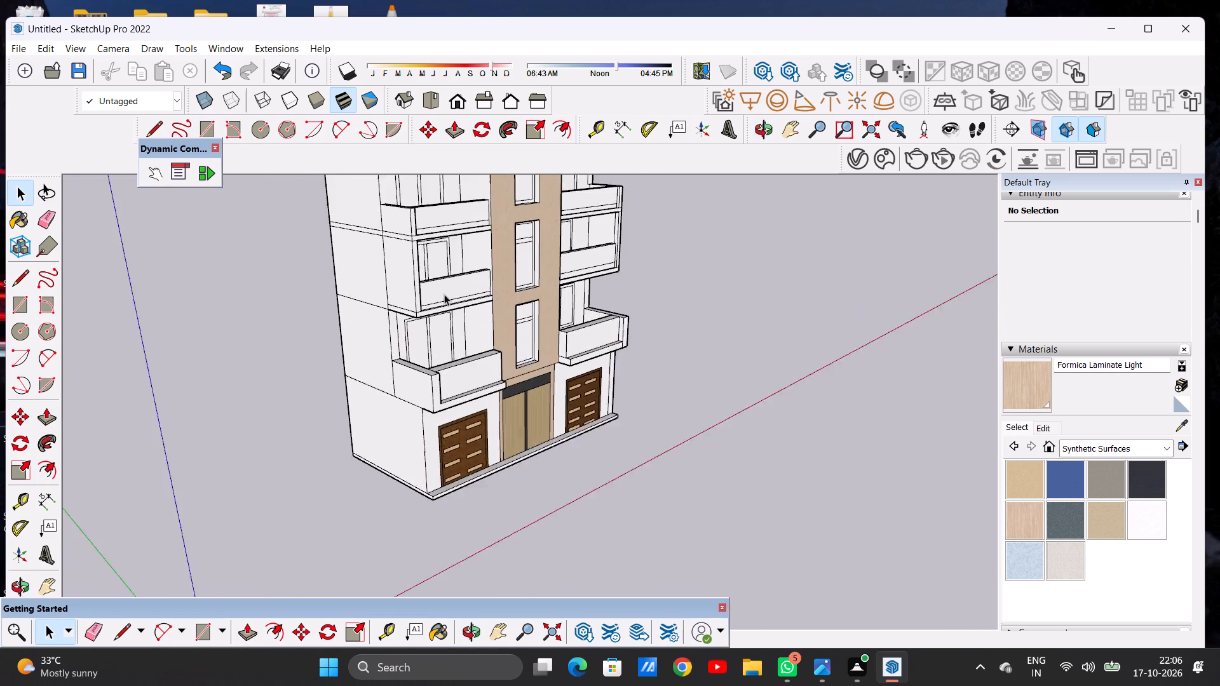
scroll(444, 294, up, 3)
middle_drag(468, 292, 342, 308)
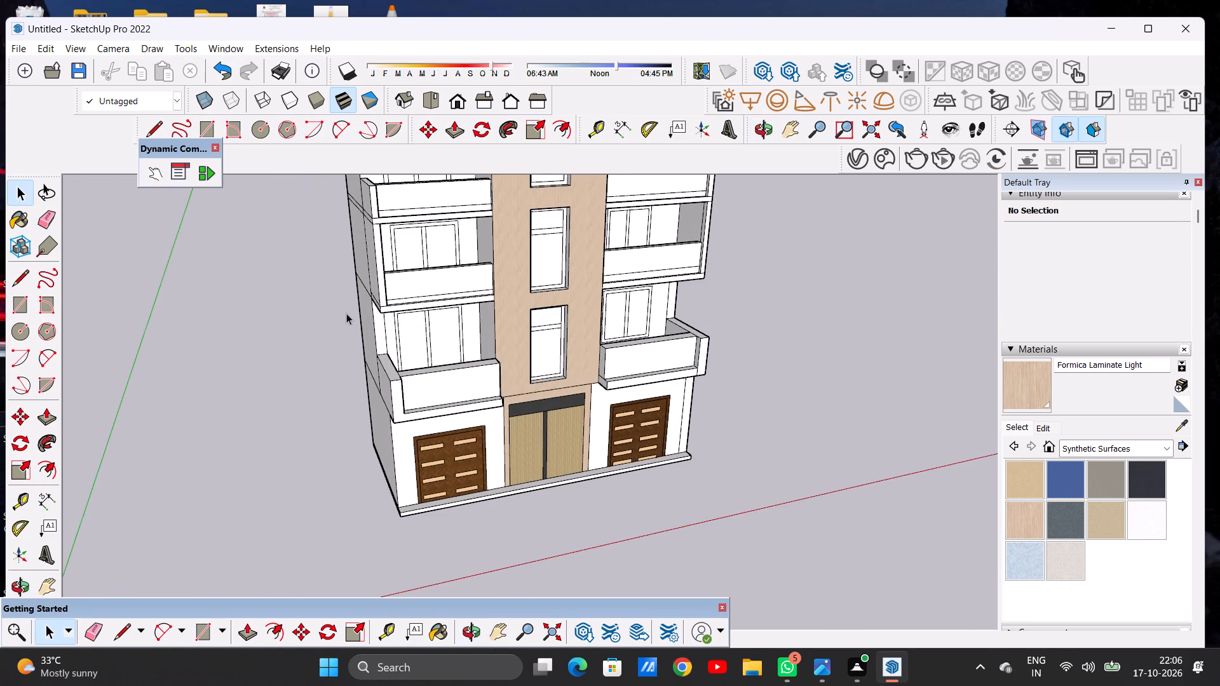
scroll(383, 345, down, 5)
middle_drag(483, 371, 409, 317)
scroll(438, 370, up, 2)
middle_drag(425, 372, 481, 355)
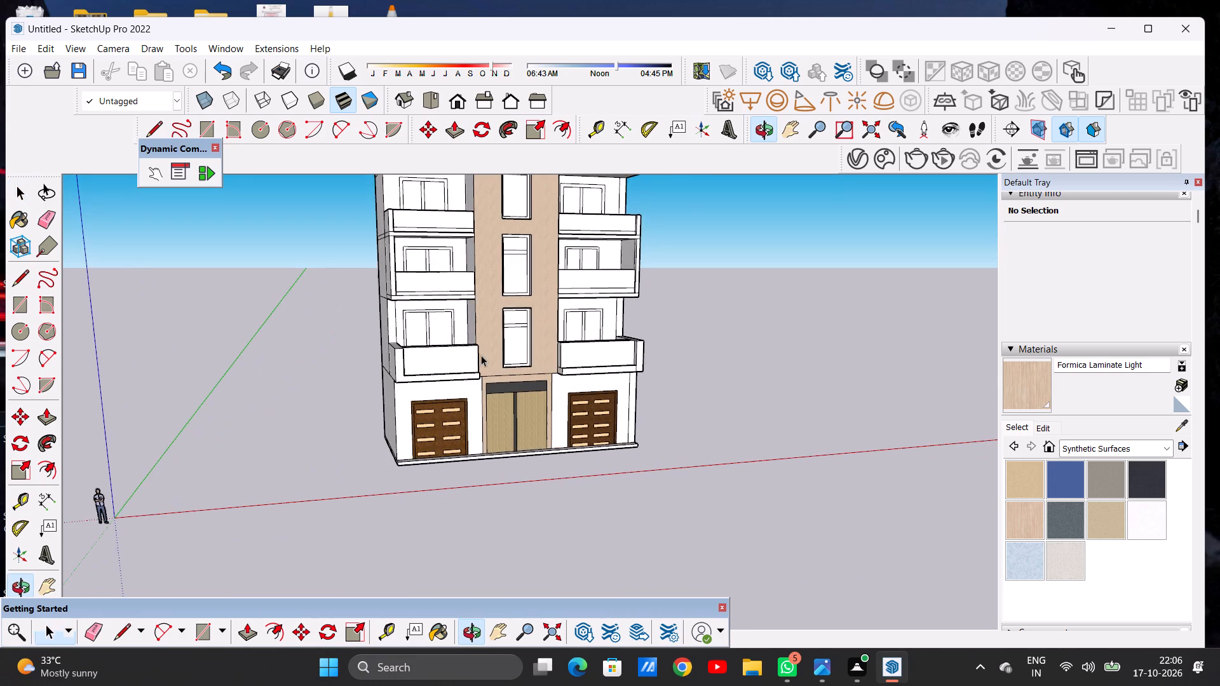
scroll(402, 367, up, 6)
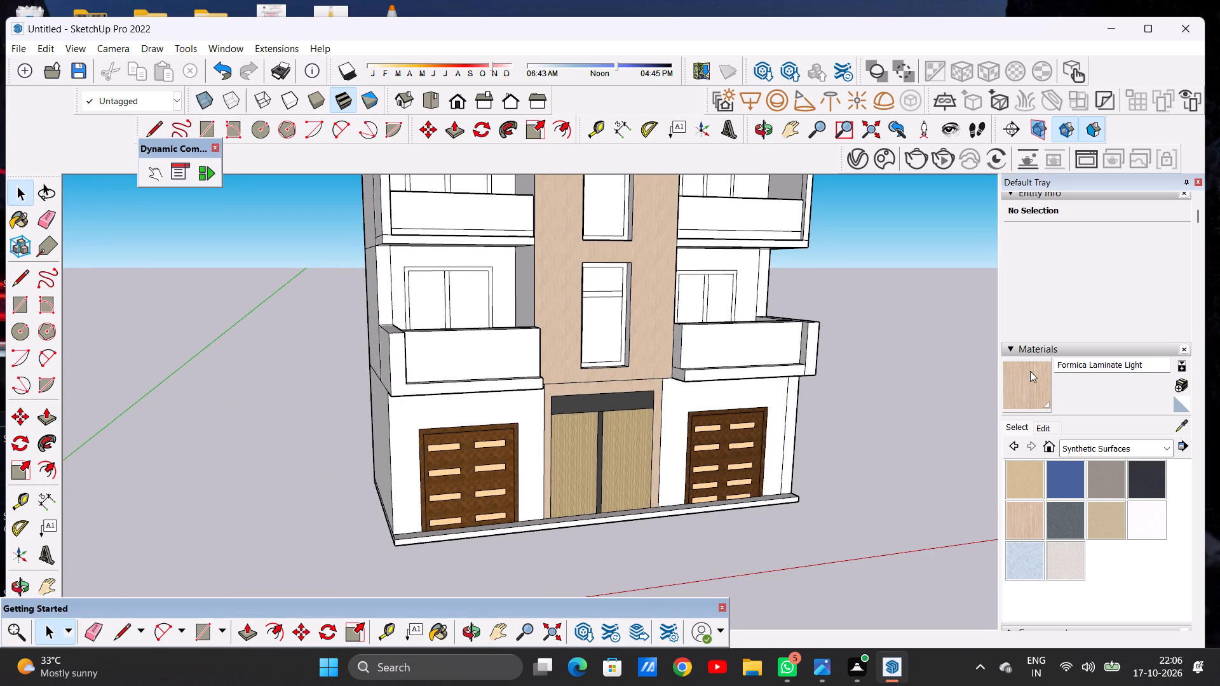
Paint the L-shaped front frames of both first-floor balconies with Formica Graystone.
click(1115, 479)
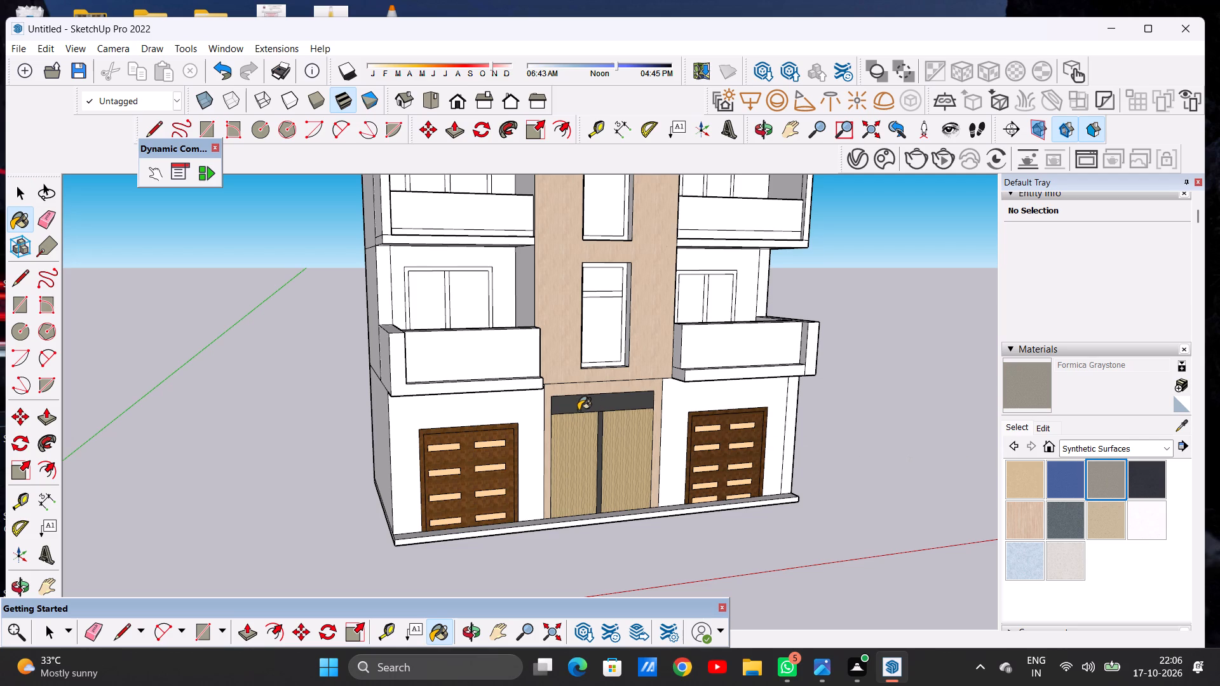
scroll(386, 364, up, 11)
click(403, 353)
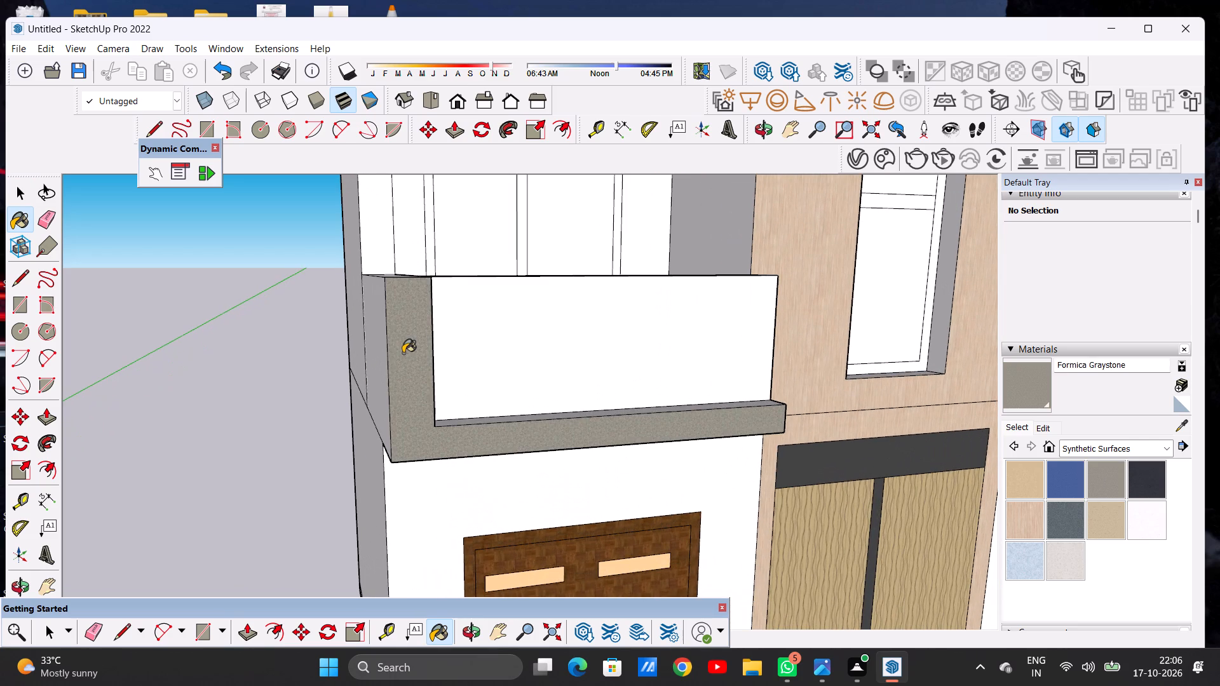
scroll(370, 410, down, 11)
middle_drag(412, 414, 385, 401)
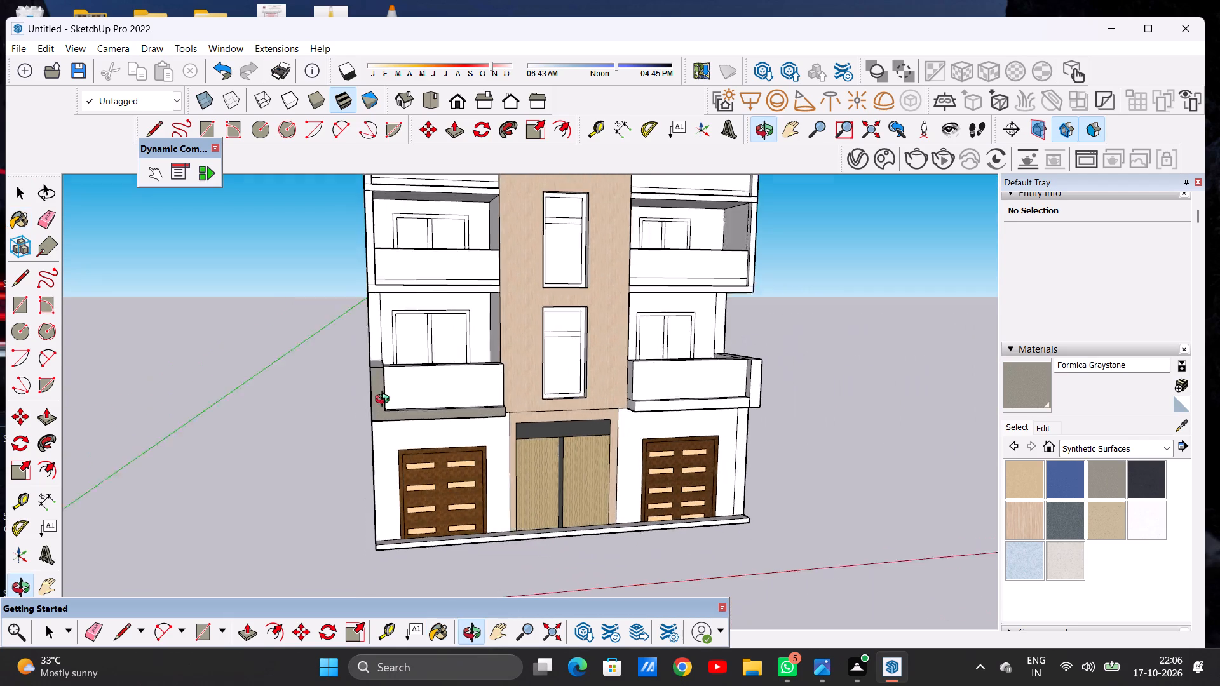
middle_drag(385, 401, 364, 394)
scroll(796, 393, up, 10)
click(732, 401)
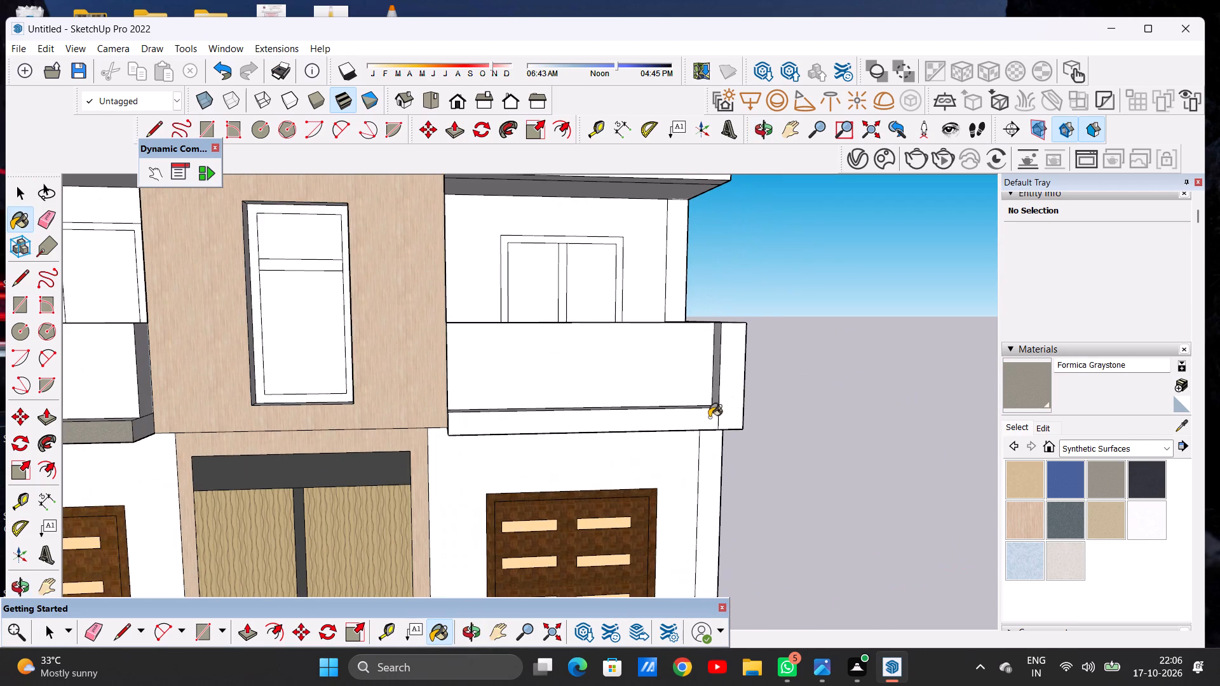
scroll(706, 420, up, 7)
click(688, 419)
scroll(701, 390, down, 13)
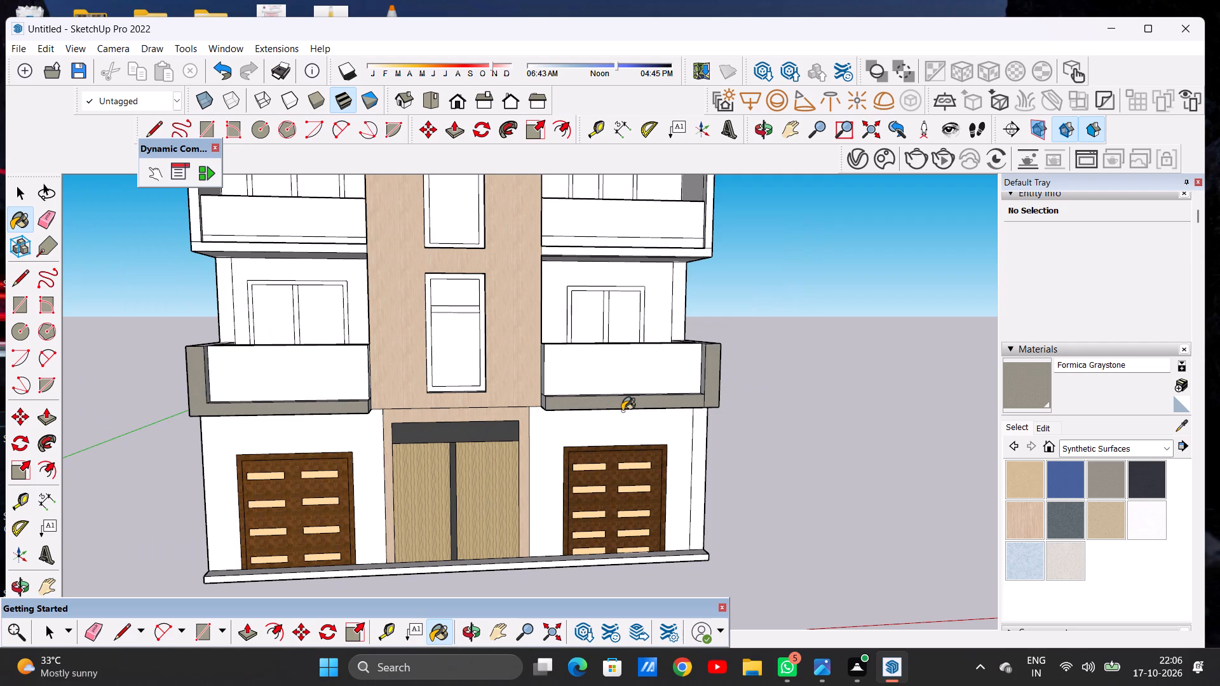
Paint the narrow top ledges of both first-floor balconies' lower front bands with Formica Graystone.
middle_drag(359, 408, 342, 511)
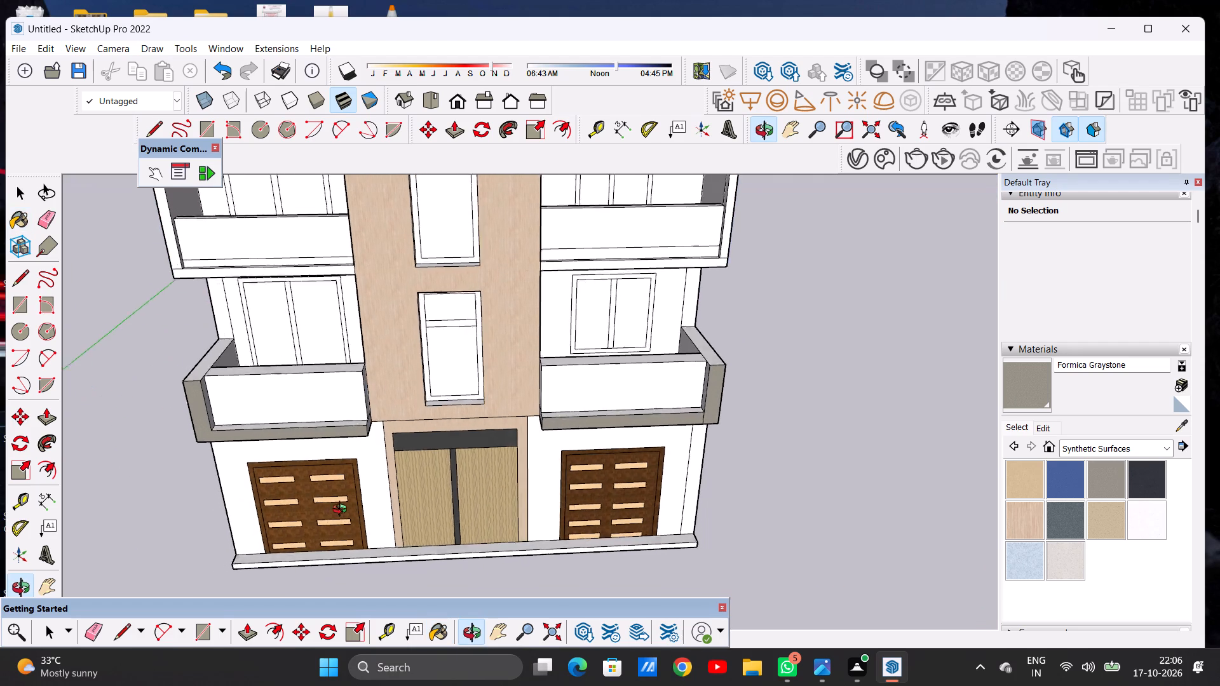
middle_drag(342, 511, 342, 513)
scroll(334, 410, up, 14)
click(341, 445)
scroll(348, 435, down, 4)
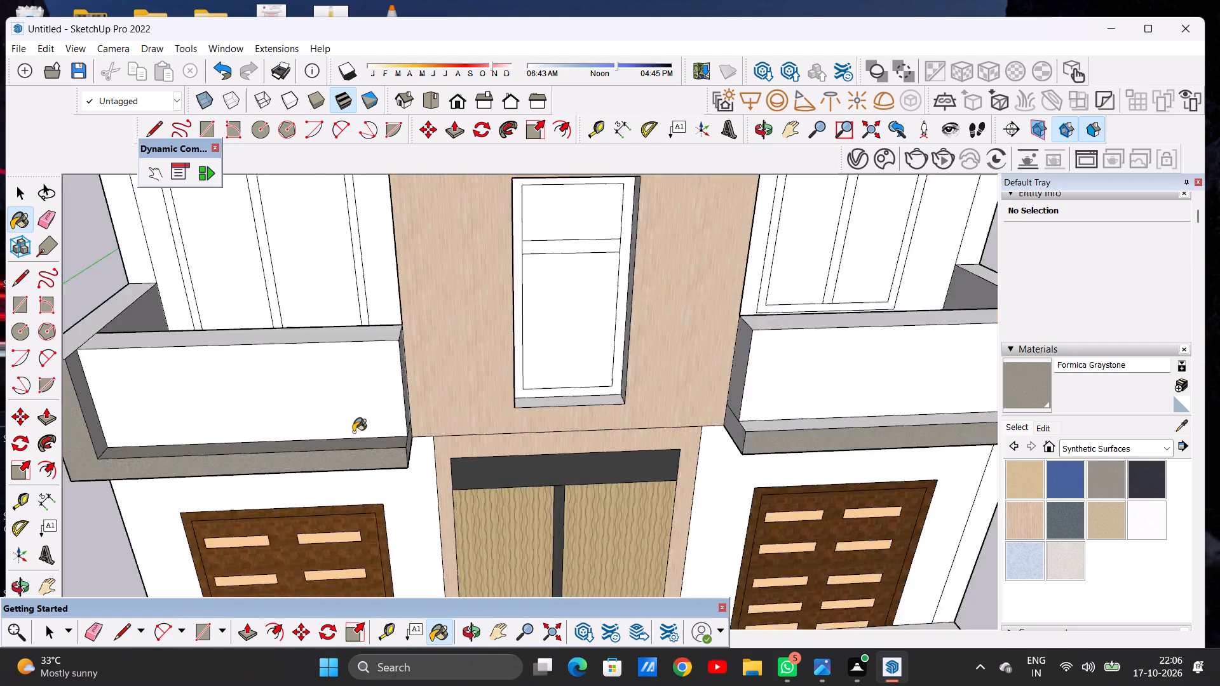
scroll(353, 432, down, 12)
scroll(618, 430, up, 17)
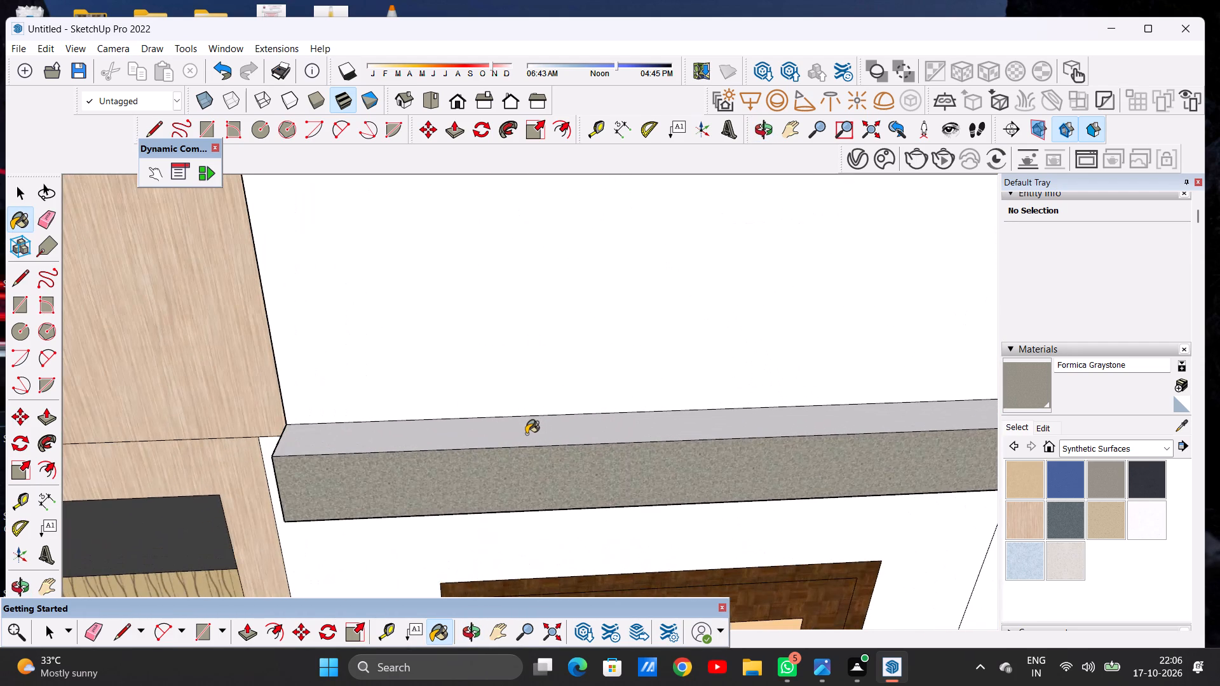
click(526, 434)
scroll(618, 433, down, 9)
scroll(557, 449, down, 15)
Paint the left first-floor balcony's outer side face and side parapet top with Formica Graystone.
middle_drag(478, 465, 480, 436)
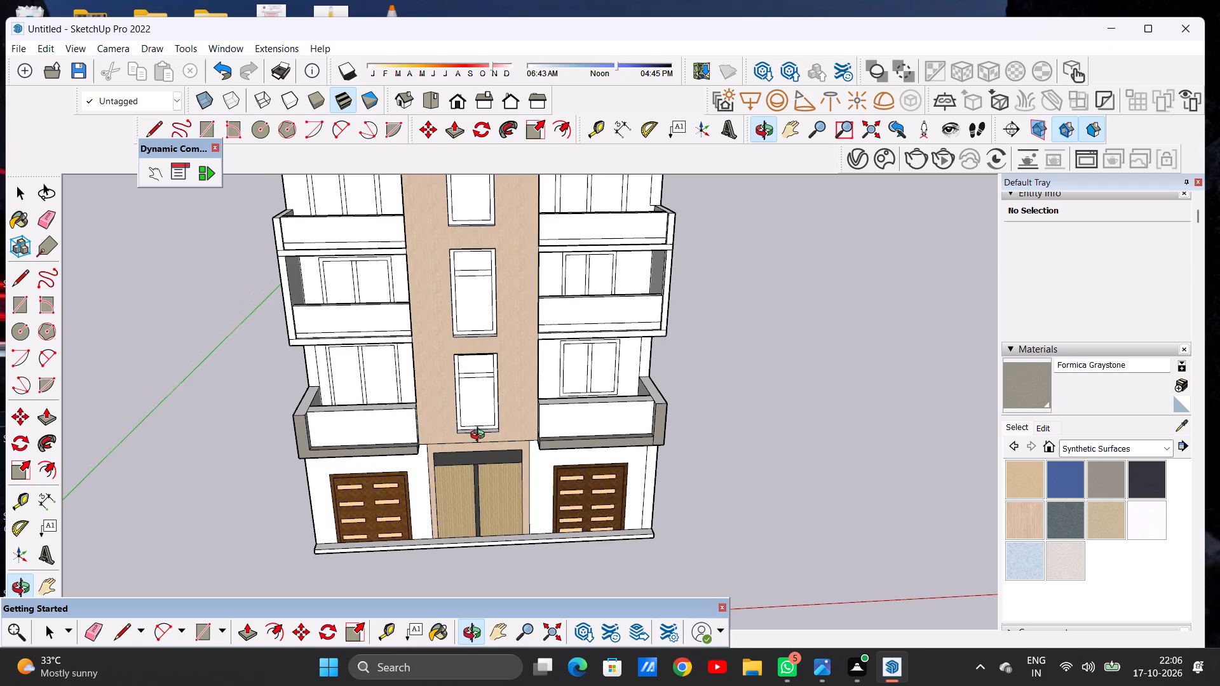
middle_drag(480, 436, 691, 377)
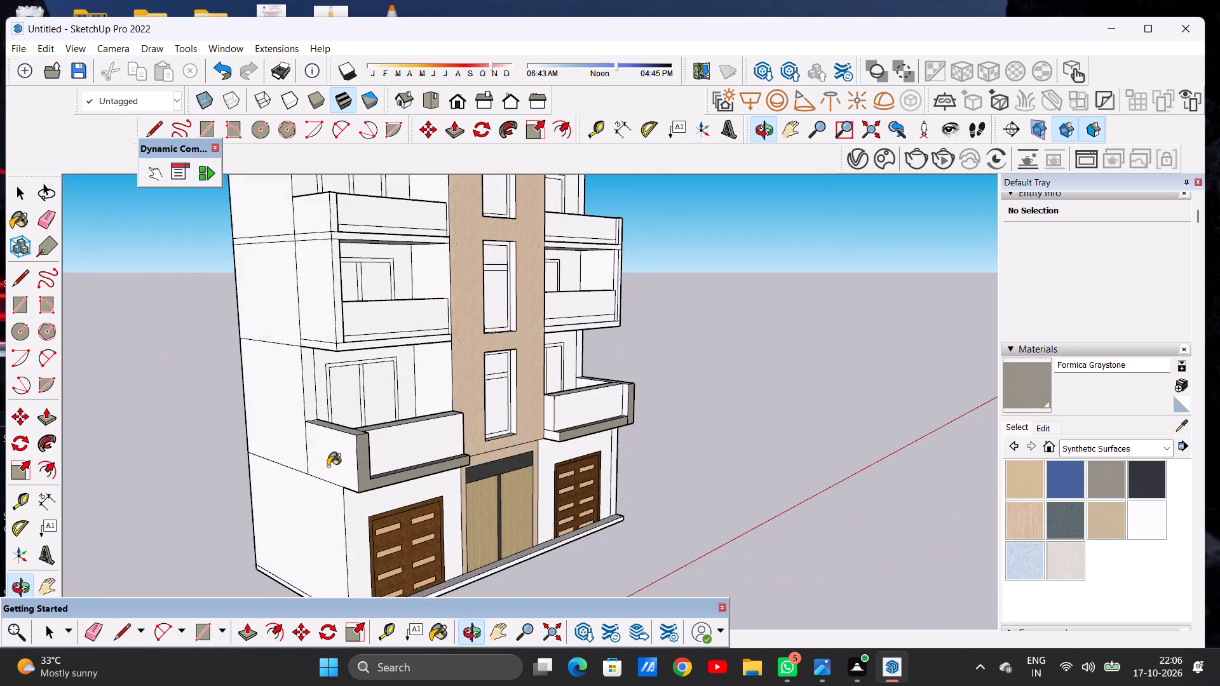
scroll(327, 465, up, 8)
click(356, 451)
middle_drag(374, 408, 364, 455)
click(361, 445)
scroll(259, 478, down, 15)
Paint the end face of the right first-floor balcony's lower band, beside the central tower, with Formica Graystone.
middle_drag(588, 425, 539, 414)
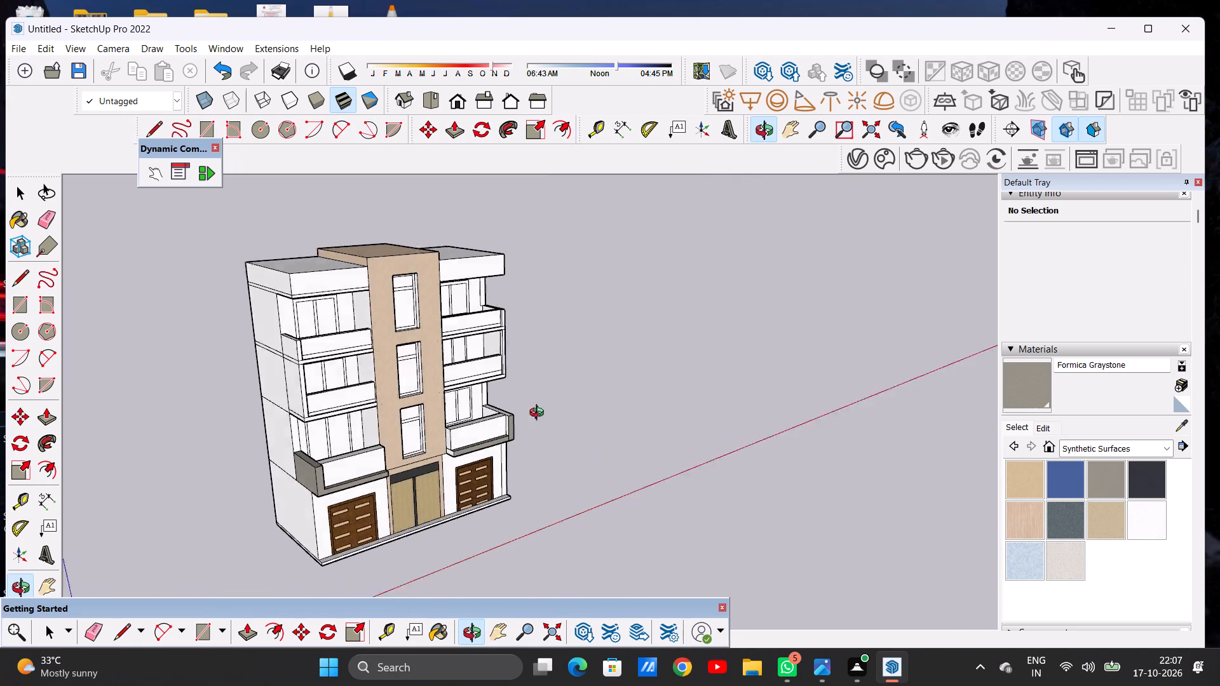
middle_drag(539, 414, 672, 376)
scroll(474, 443, up, 6)
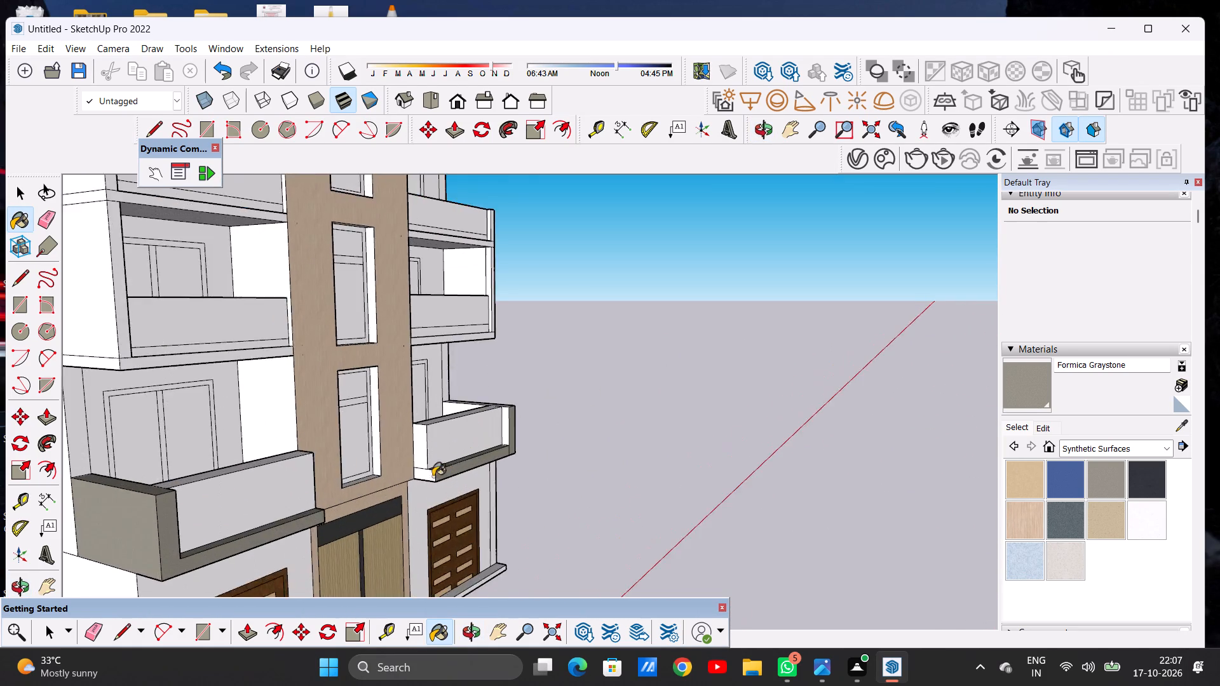
scroll(424, 477, up, 6)
click(437, 473)
scroll(329, 491, down, 14)
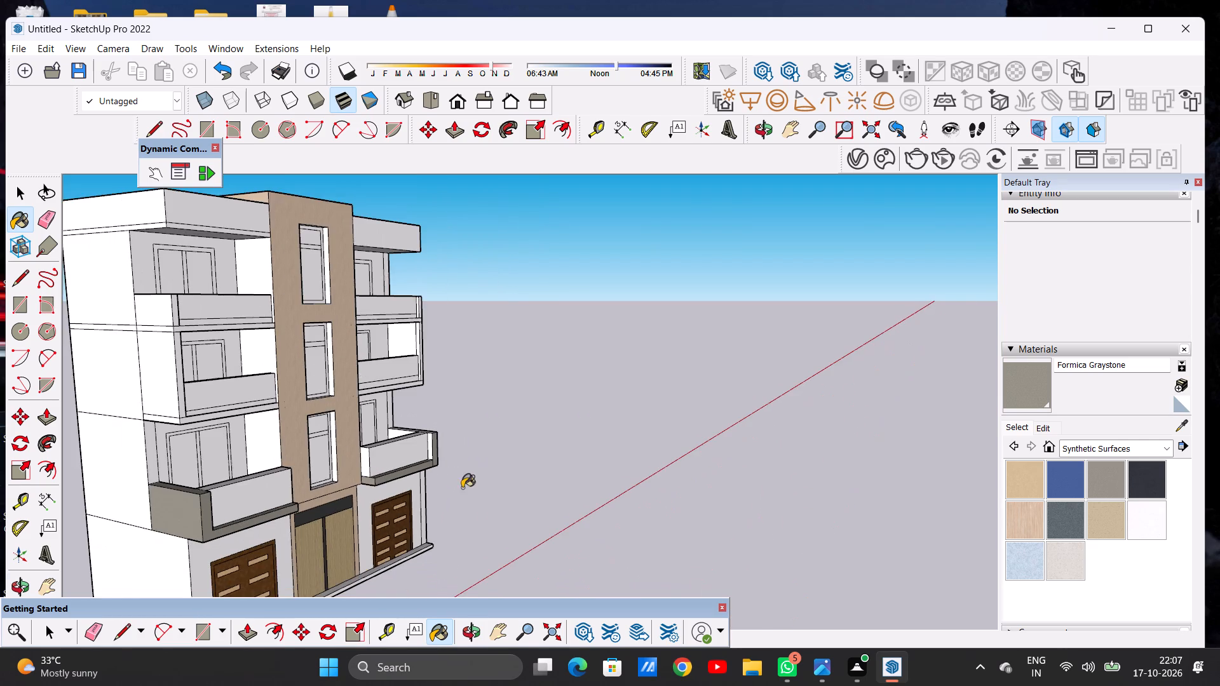
Paint the top of the right first-floor balcony's side parapet with Formica Graystone.
middle_drag(462, 488, 107, 478)
scroll(590, 435, up, 6)
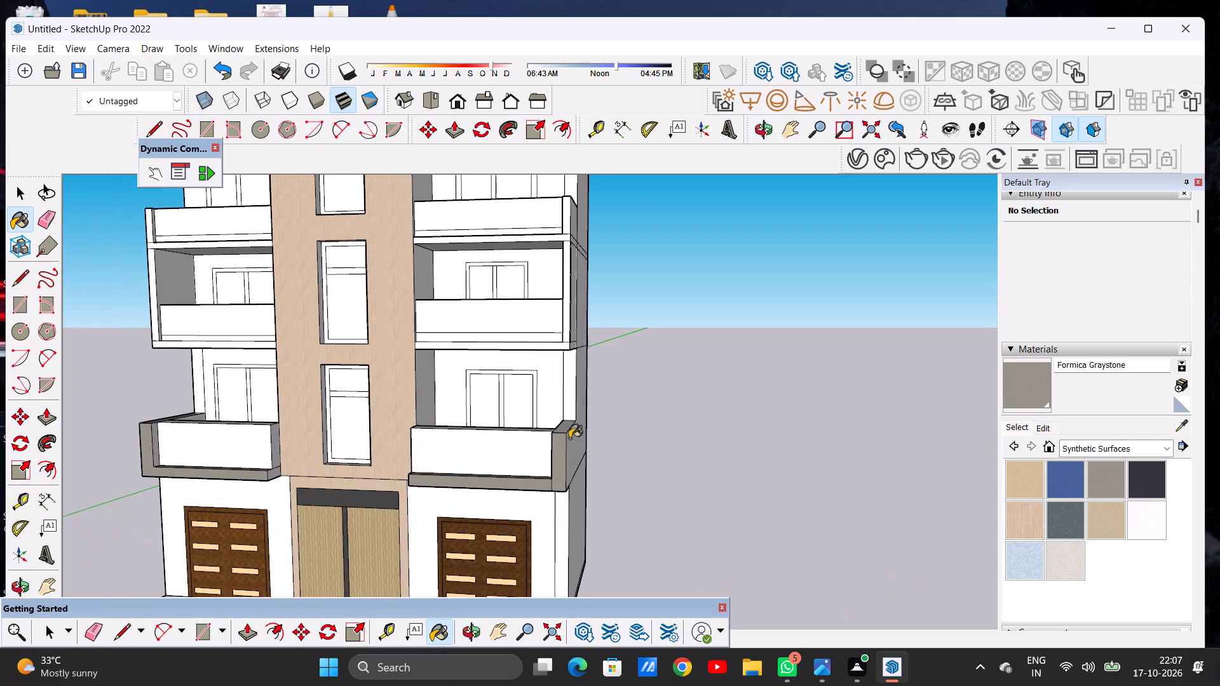
scroll(549, 436, up, 1)
middle_drag(584, 444, 481, 471)
scroll(534, 450, up, 2)
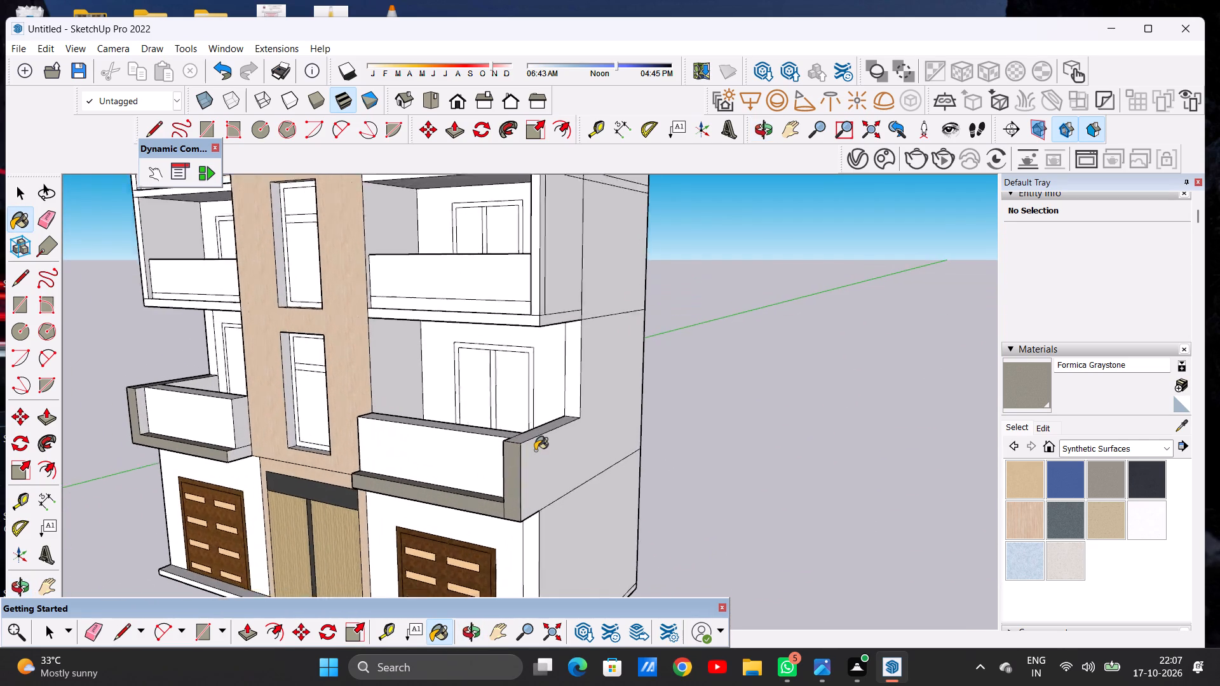
scroll(535, 450, up, 3)
middle_drag(526, 448, 478, 516)
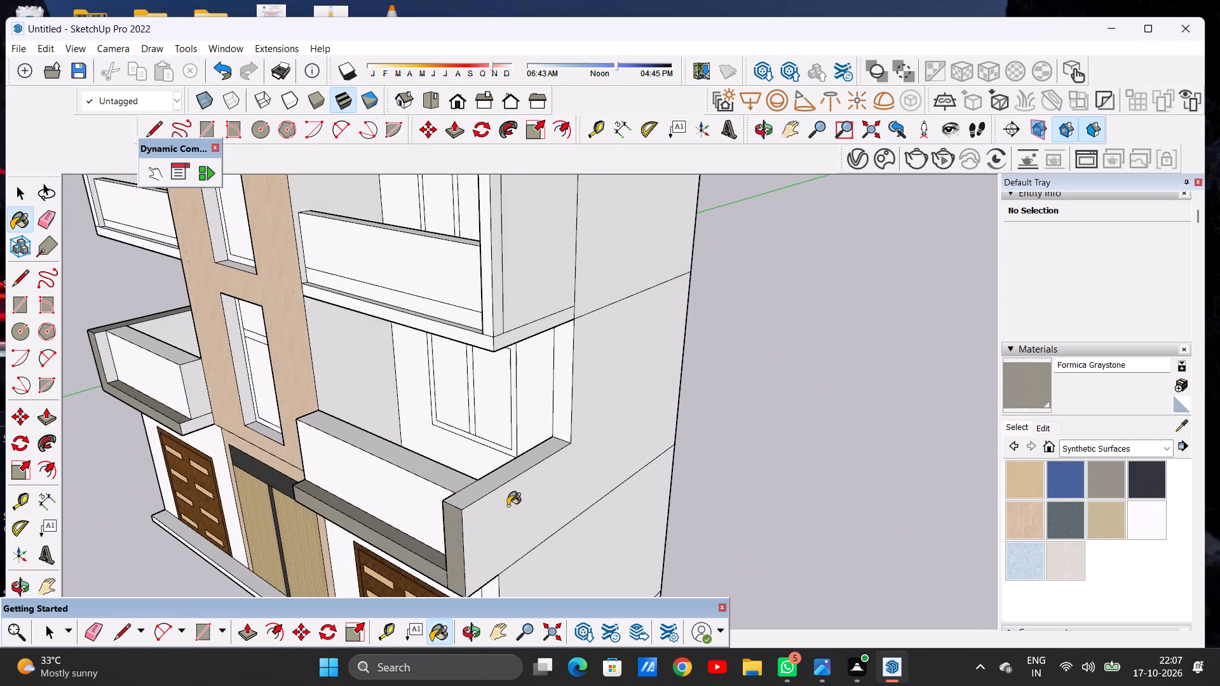
click(471, 494)
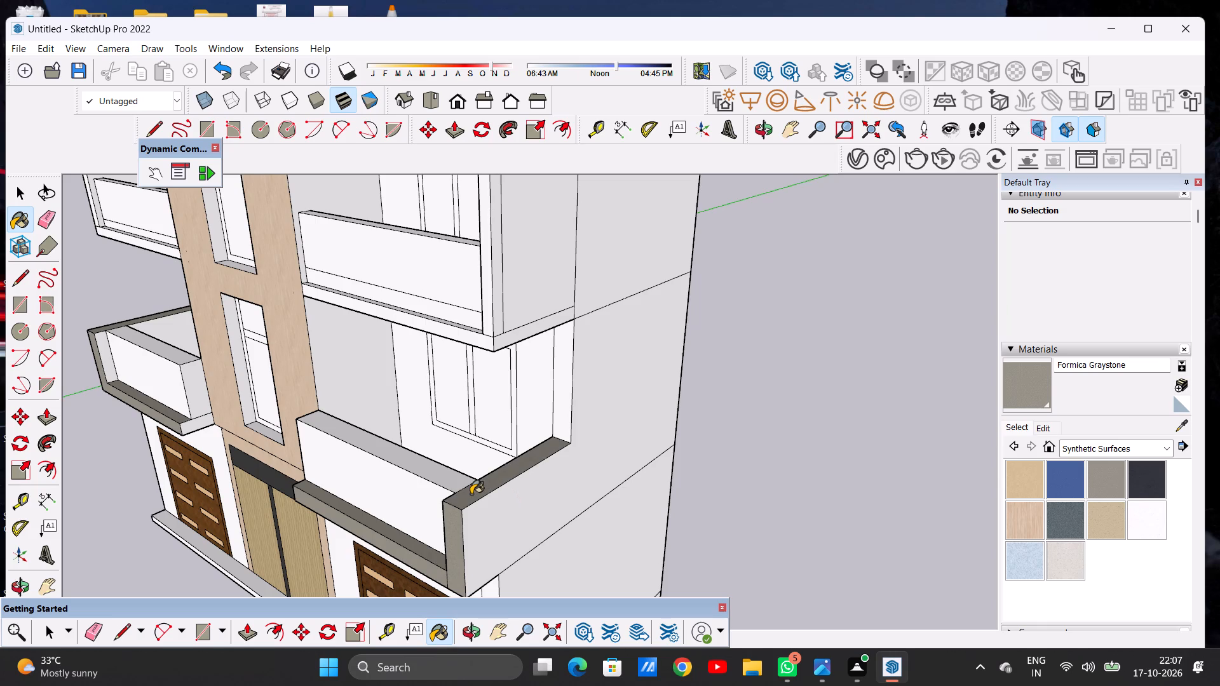
Draw a vertical line from the right first-floor balcony parapet's rear corner to the floor line, separating its side from the building wall.
key(l)
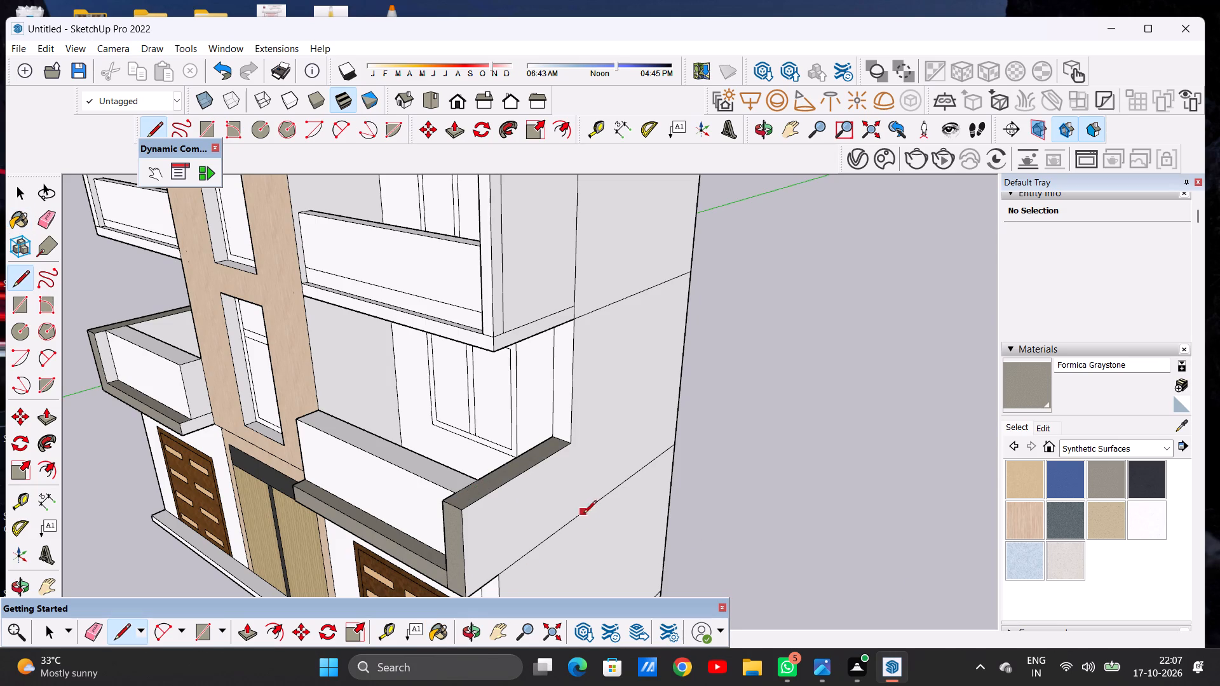
middle_drag(582, 516, 497, 454)
scroll(499, 448, up, 3)
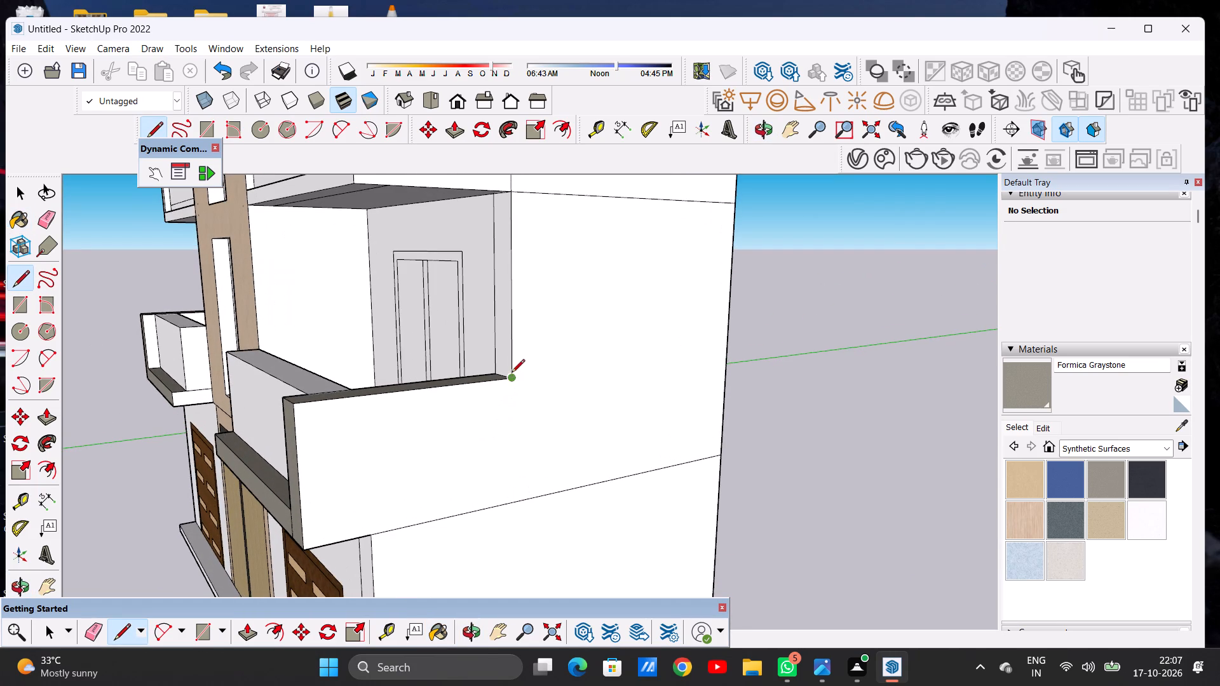
click(510, 382)
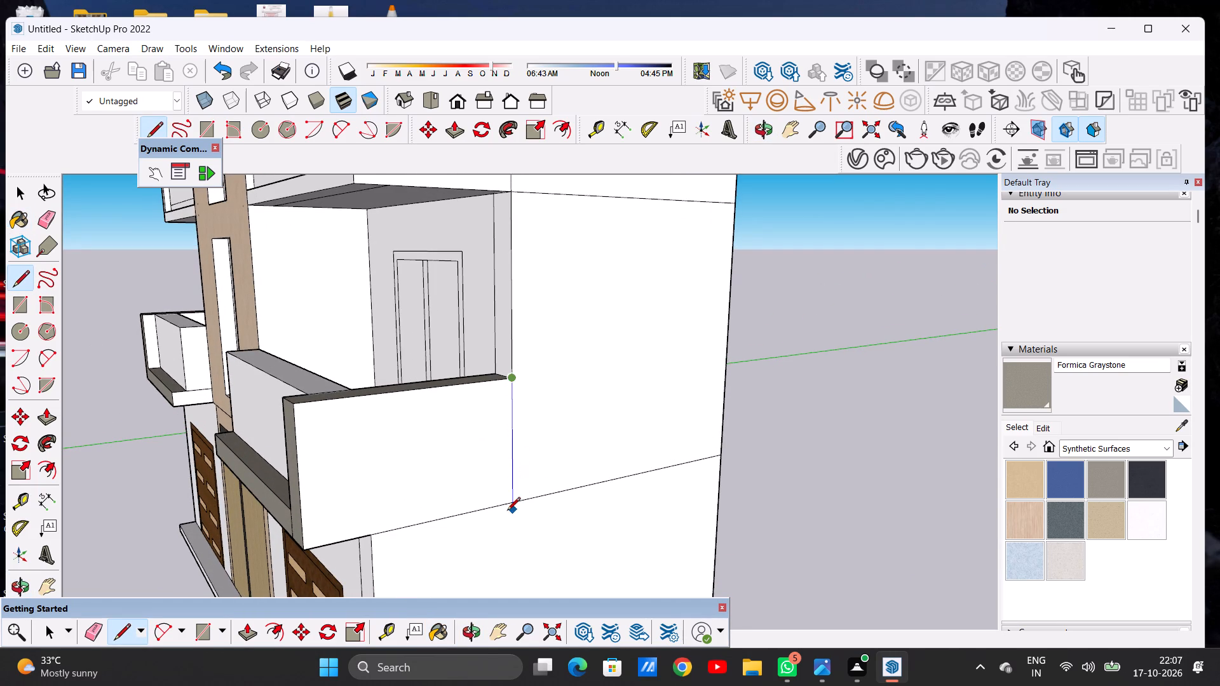
click(508, 505)
key(space)
Paint the separated outer side face of the right first-floor balcony with Formica Graystone, and leave the Paint Bucket.
click(1029, 380)
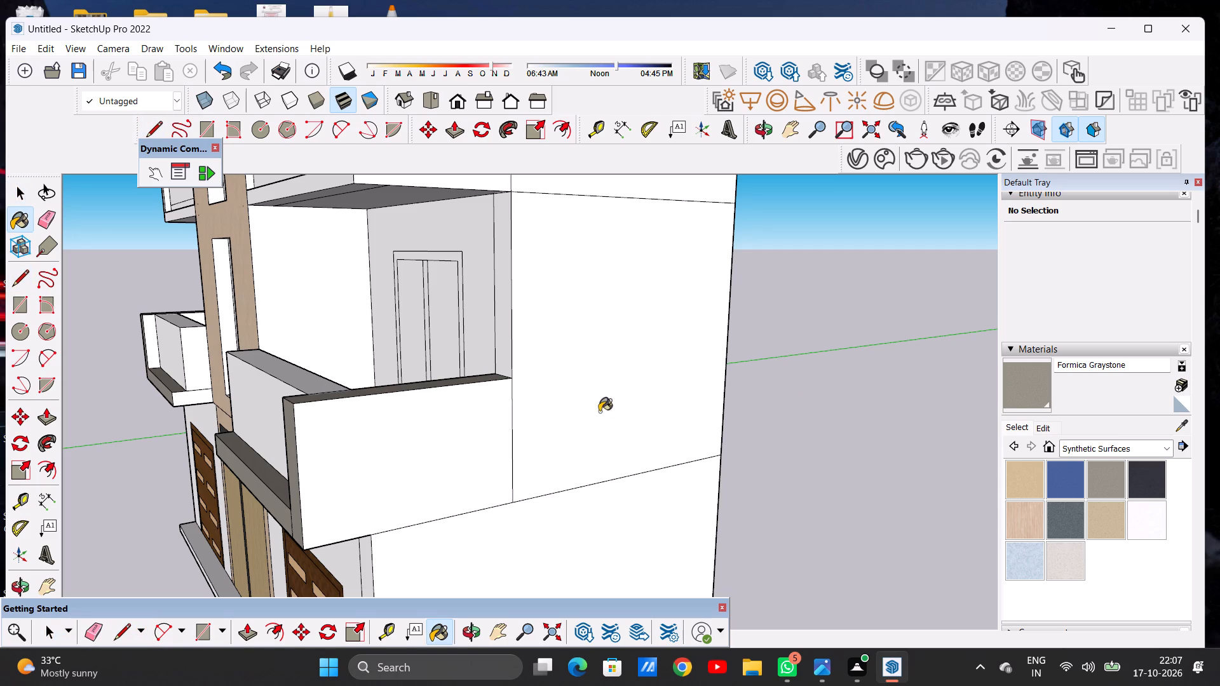
click(369, 437)
scroll(440, 449, down, 6)
middle_drag(428, 437, 721, 430)
scroll(620, 472, down, 5)
scroll(362, 464, up, 7)
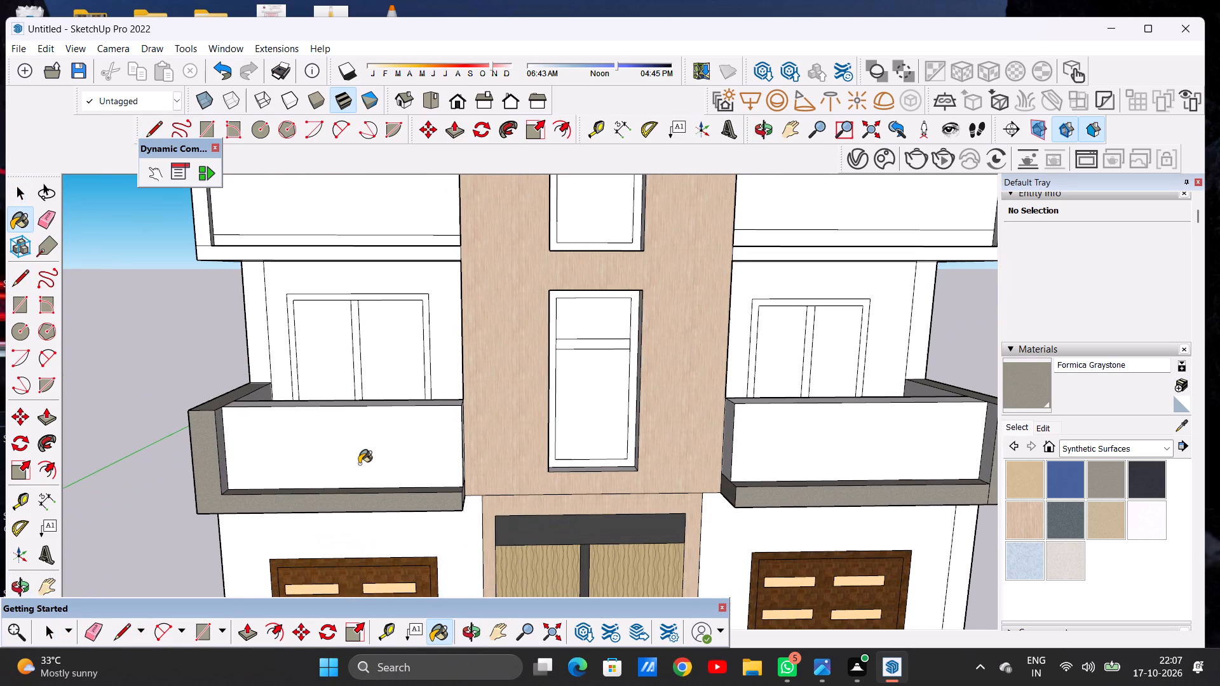
key(space)
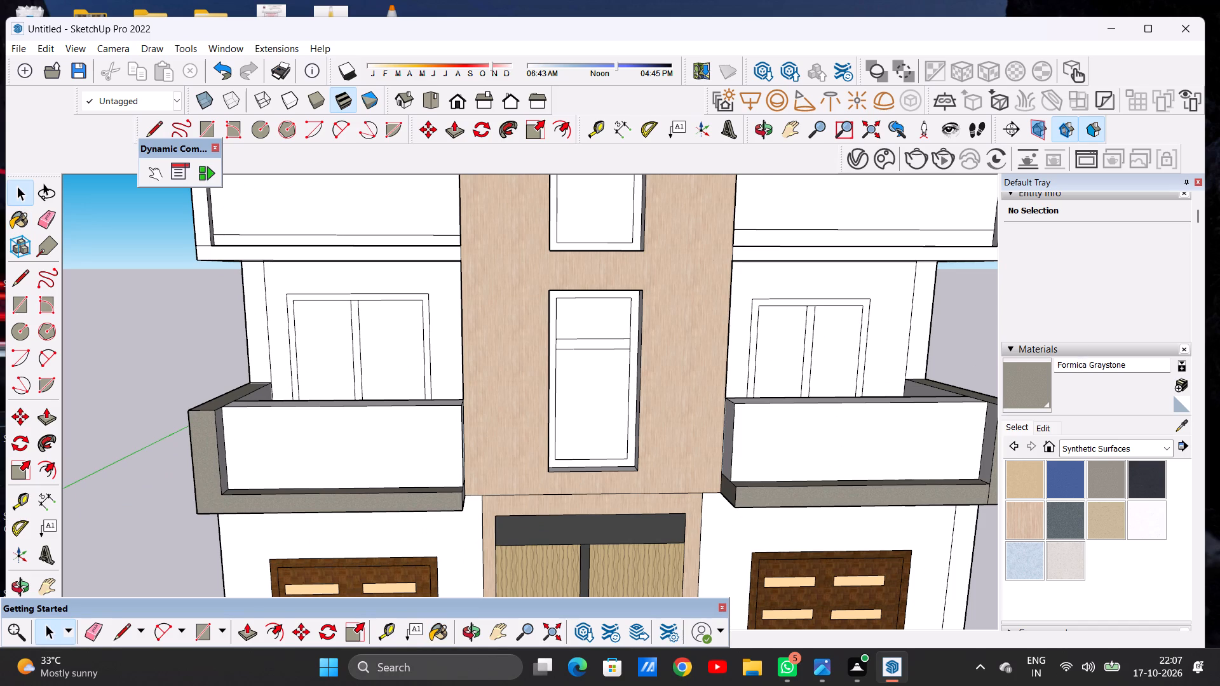
Paint the outer and inner faces of the left first-floor balcony's front panel with Translucent Glass Safety from Glass and Mirrors.
click(1086, 452)
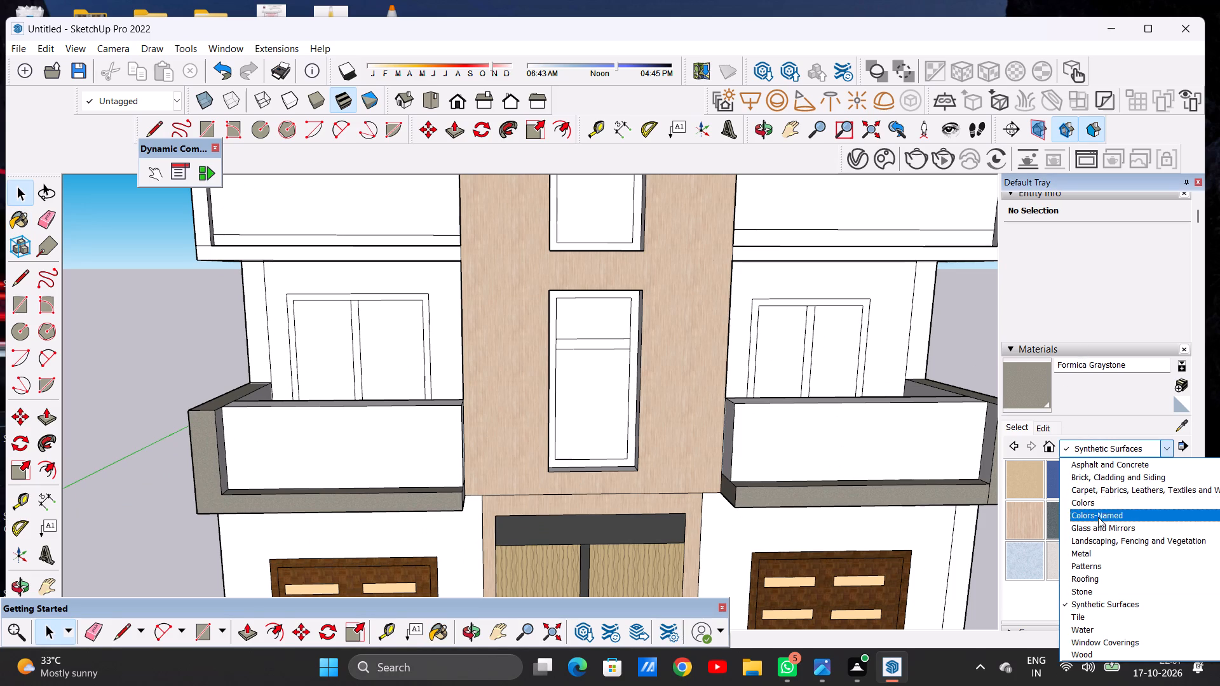
click(1097, 528)
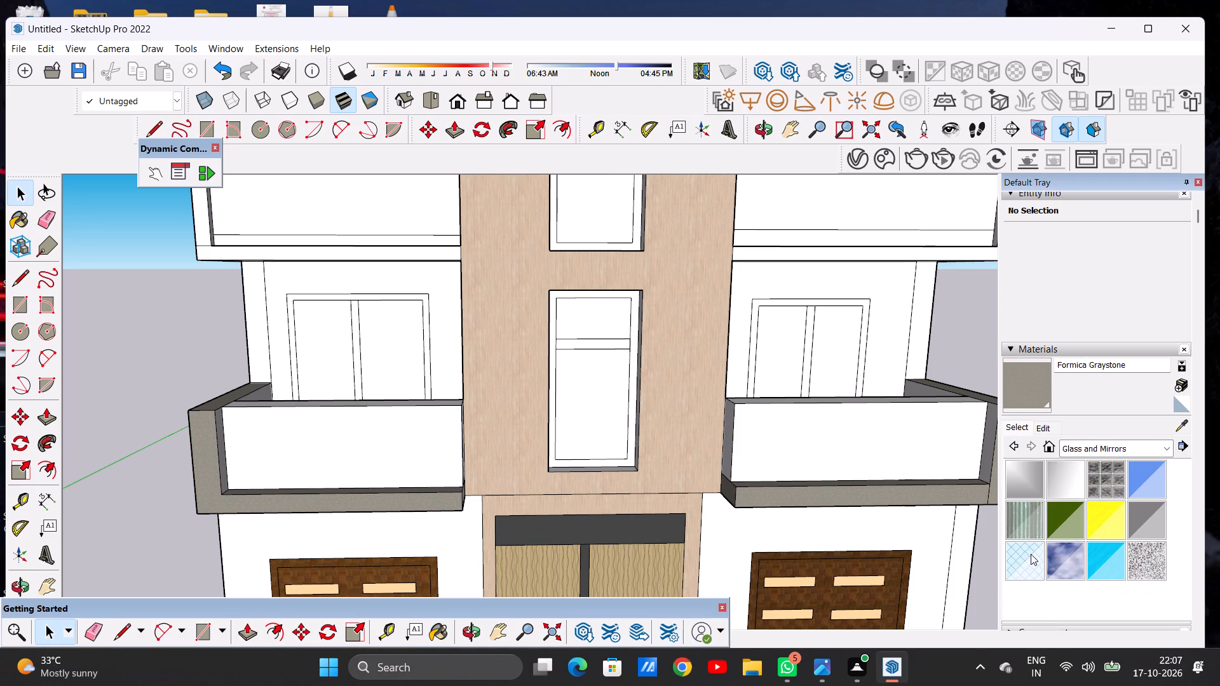
click(1031, 554)
click(366, 432)
middle_drag(312, 407, 280, 457)
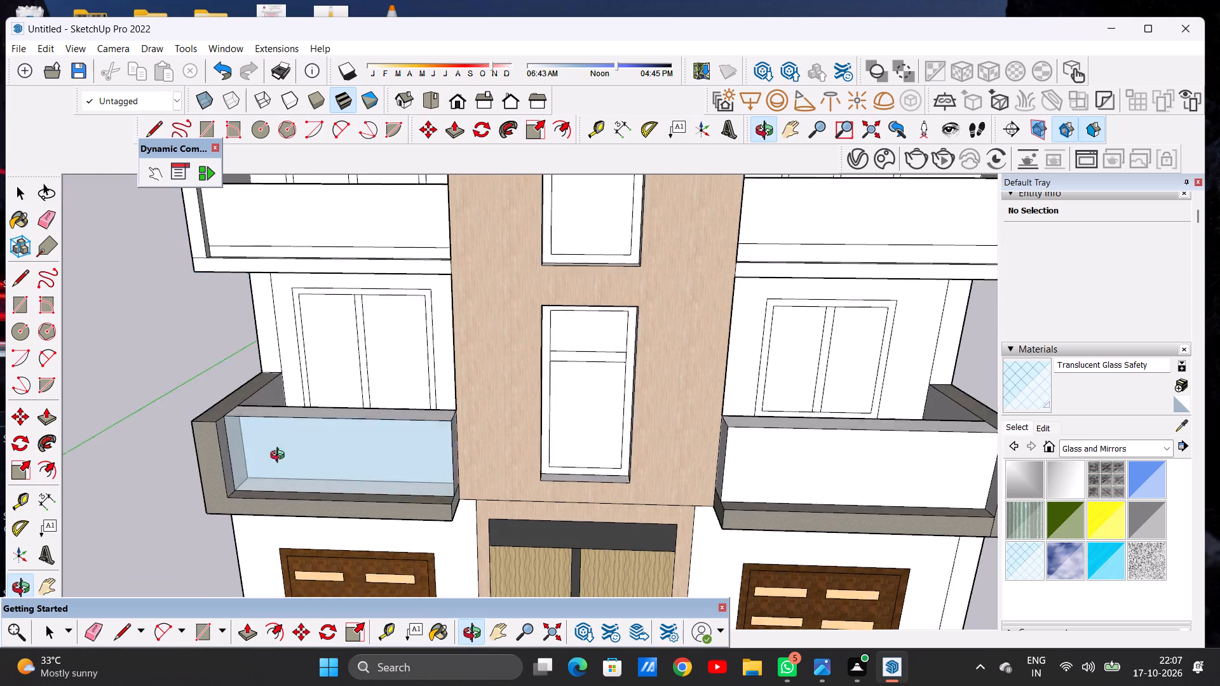
middle_drag(280, 457, 227, 548)
middle_drag(180, 447, 627, 372)
middle_drag(543, 440, 741, 452)
scroll(797, 459, up, 7)
click(791, 485)
Paint the outer and inner faces of the right first-floor balcony's front panel with Translucent Glass Safety.
scroll(741, 493, down, 5)
middle_drag(755, 482, 348, 425)
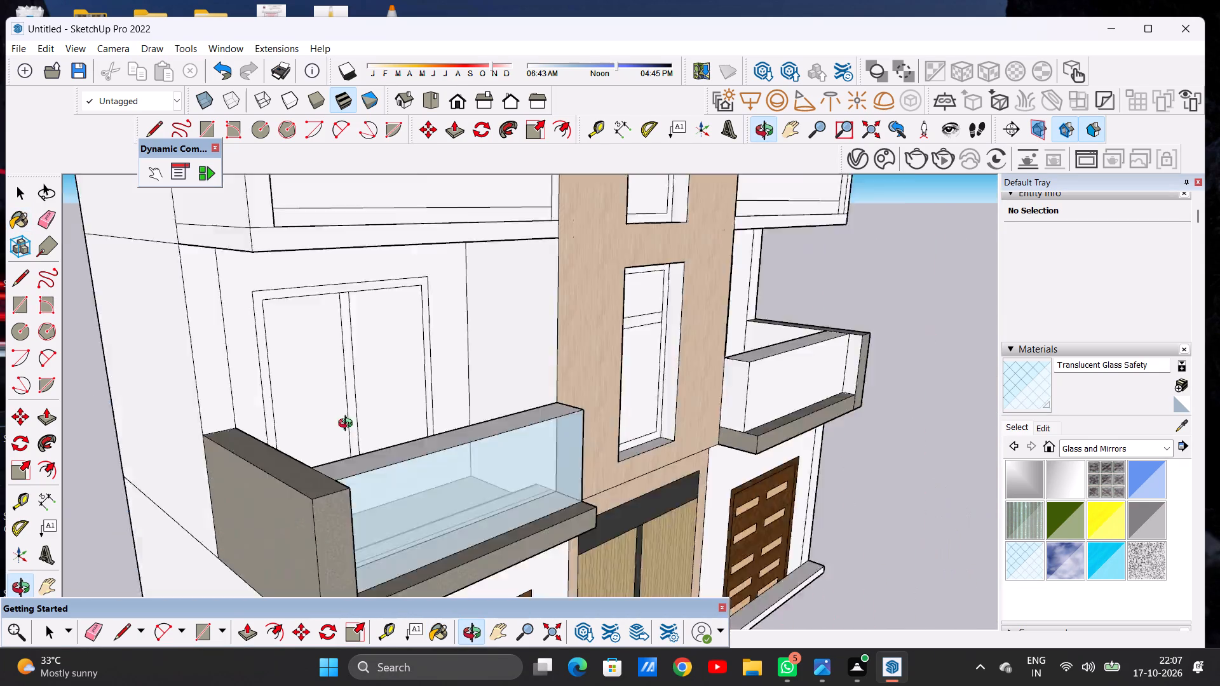
middle_drag(348, 425, 207, 405)
scroll(309, 463, down, 11)
scroll(604, 447, up, 7)
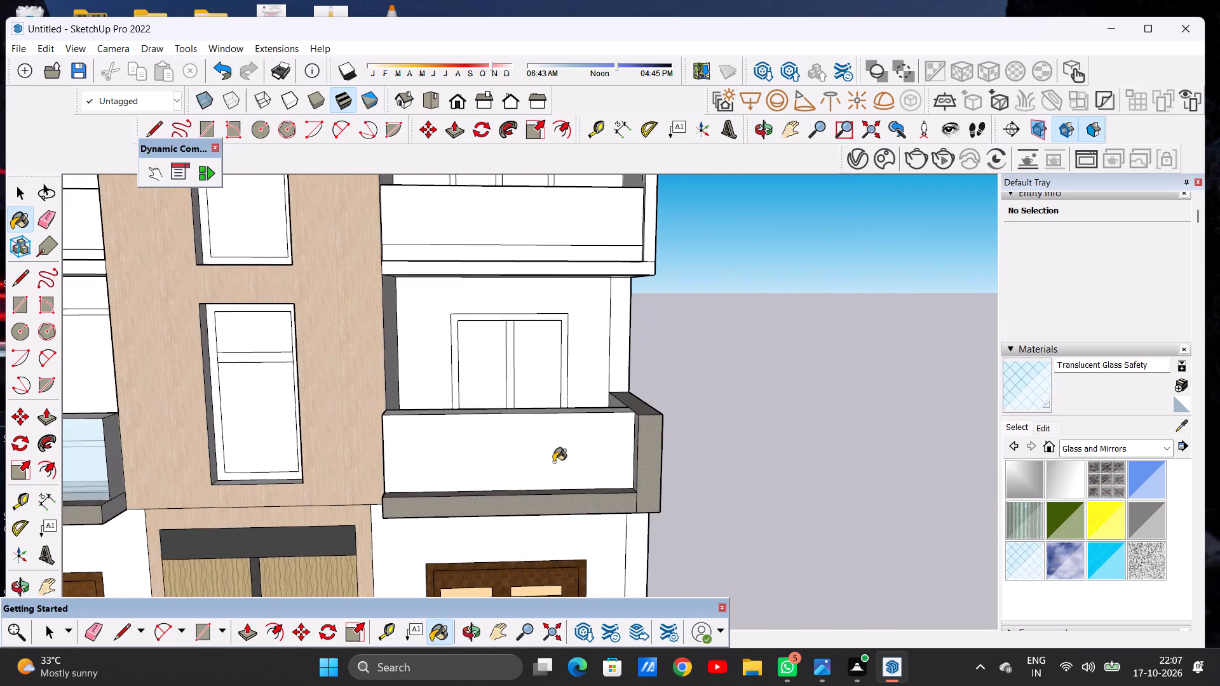
scroll(553, 462, up, 6)
click(520, 443)
middle_drag(688, 342, 172, 467)
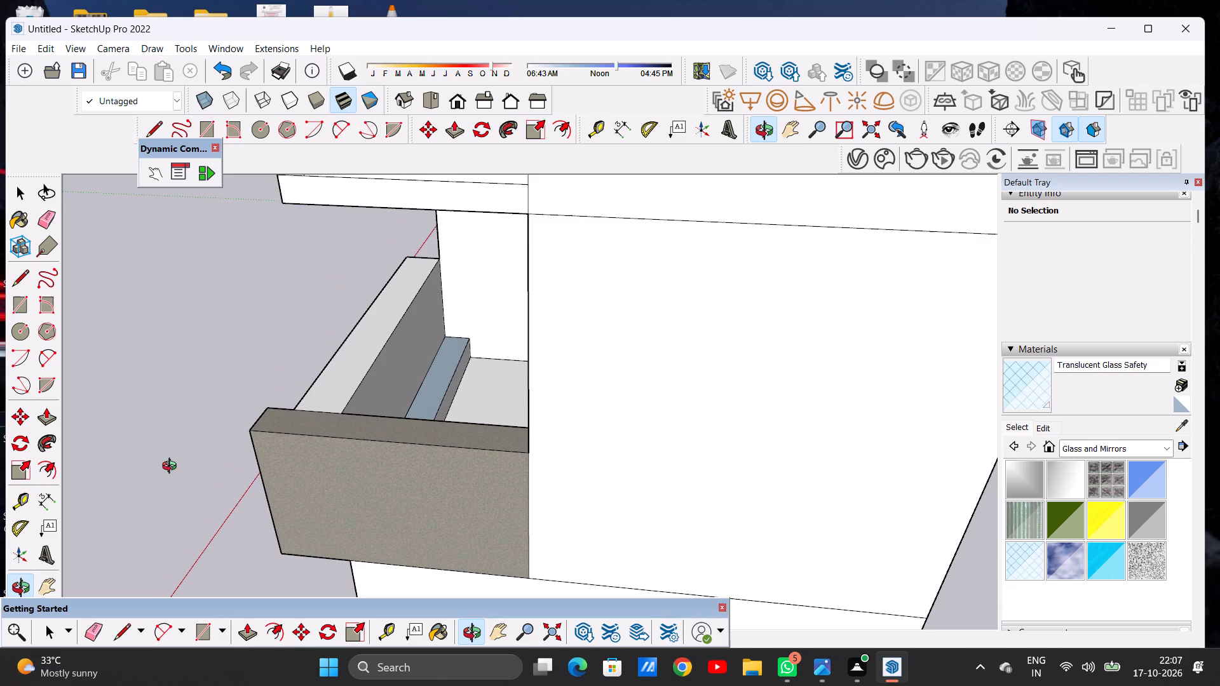
middle_drag(172, 467, 172, 467)
scroll(385, 392, up, 6)
click(339, 409)
Paint the end face of the left first-floor balcony's lower band, beside the central tower, with Formica Graystone from Synthetic Surfaces.
middle_drag(162, 429, 314, 431)
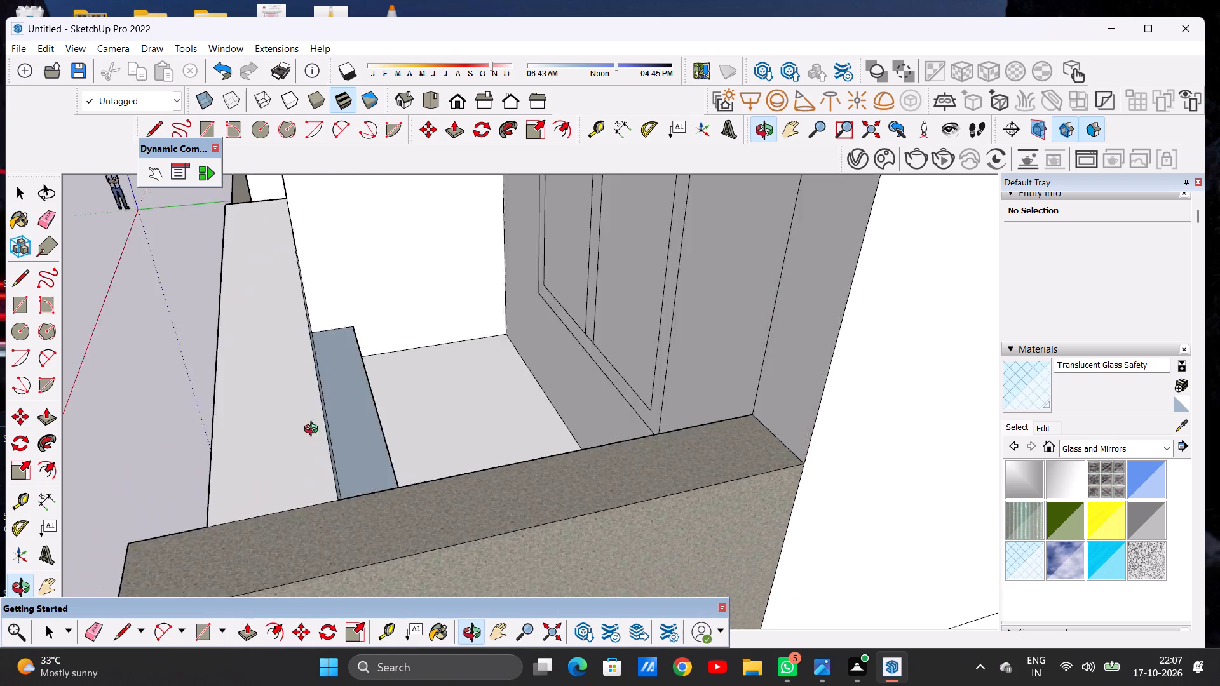
middle_drag(314, 431, 567, 384)
scroll(644, 365, down, 20)
scroll(644, 365, down, 7)
scroll(517, 422, up, 7)
middle_drag(442, 420, 301, 370)
scroll(532, 382, up, 11)
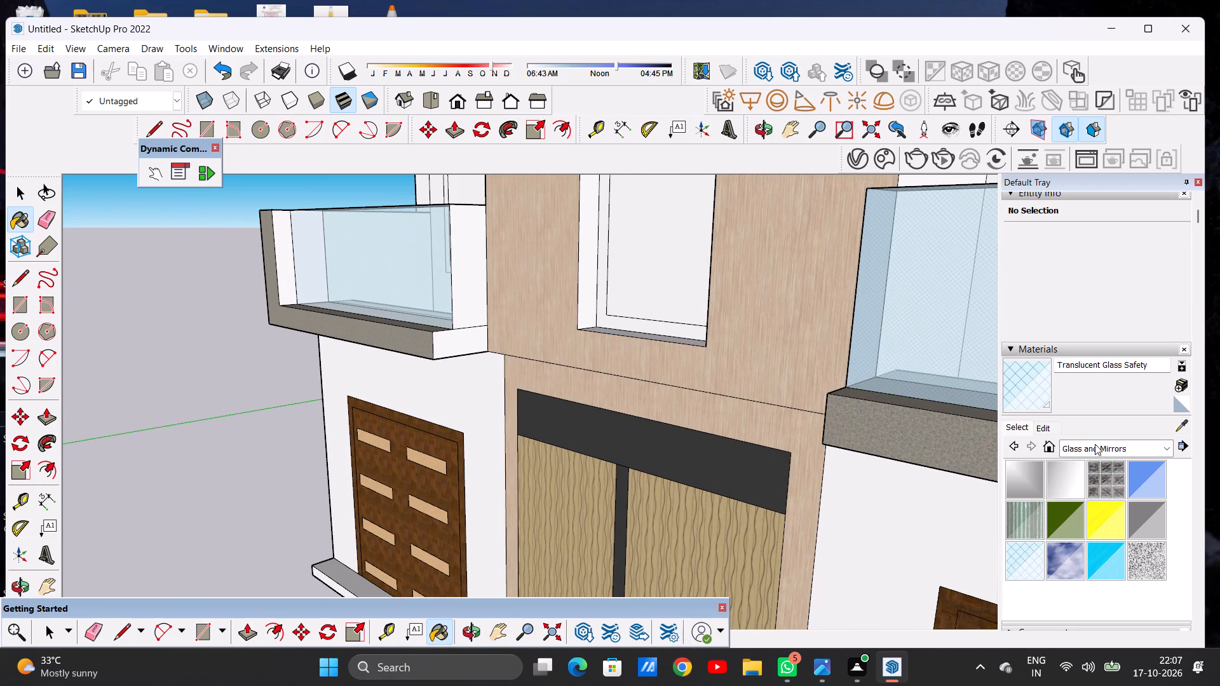
click(1078, 444)
click(1098, 604)
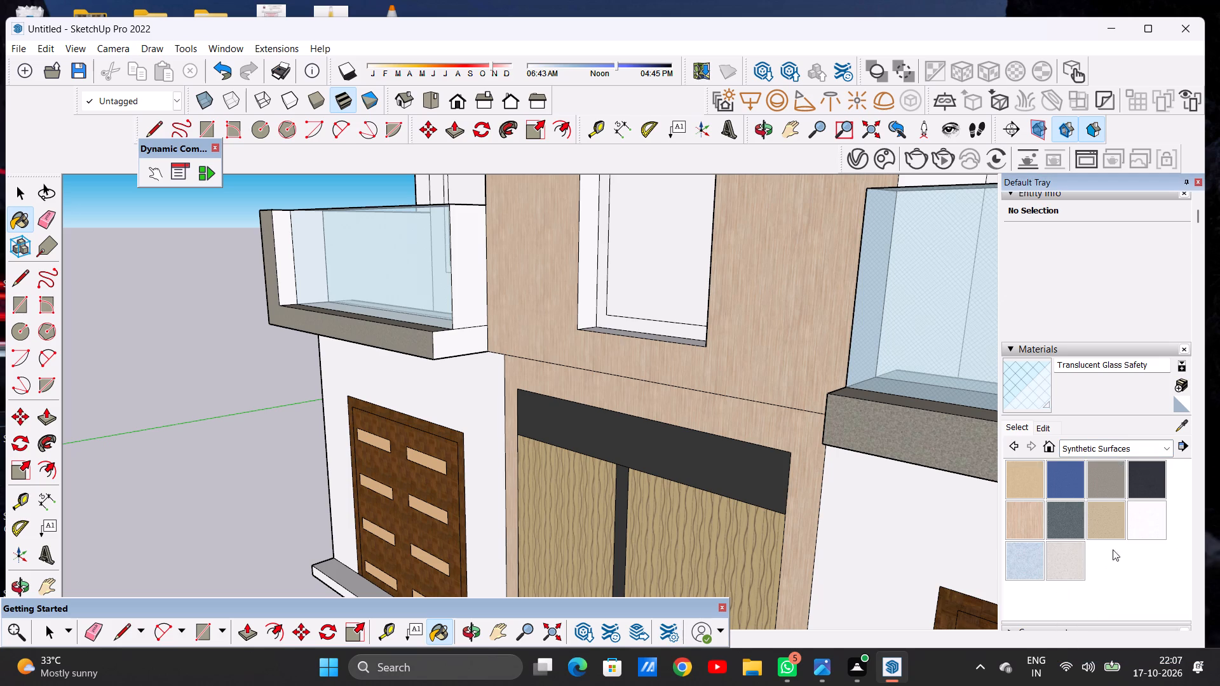
click(1100, 481)
scroll(471, 330, up, 9)
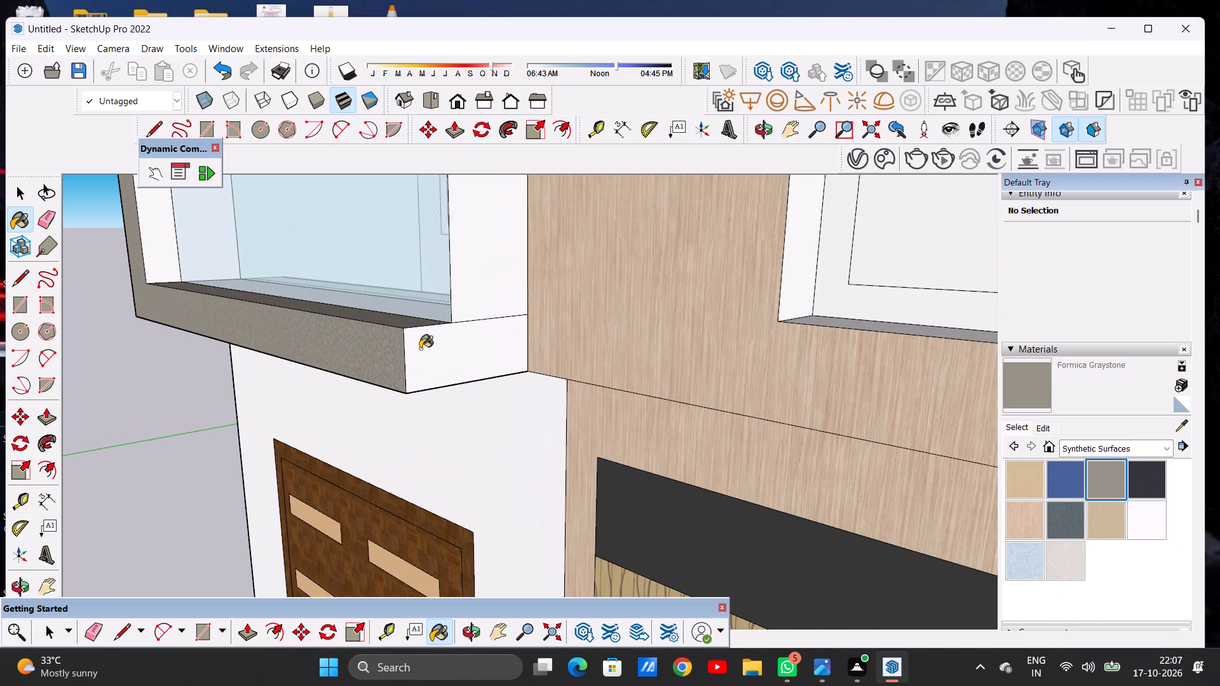
click(420, 349)
scroll(426, 400, down, 20)
scroll(426, 400, down, 2)
middle_drag(424, 399, 655, 387)
scroll(442, 389, up, 3)
key(space)
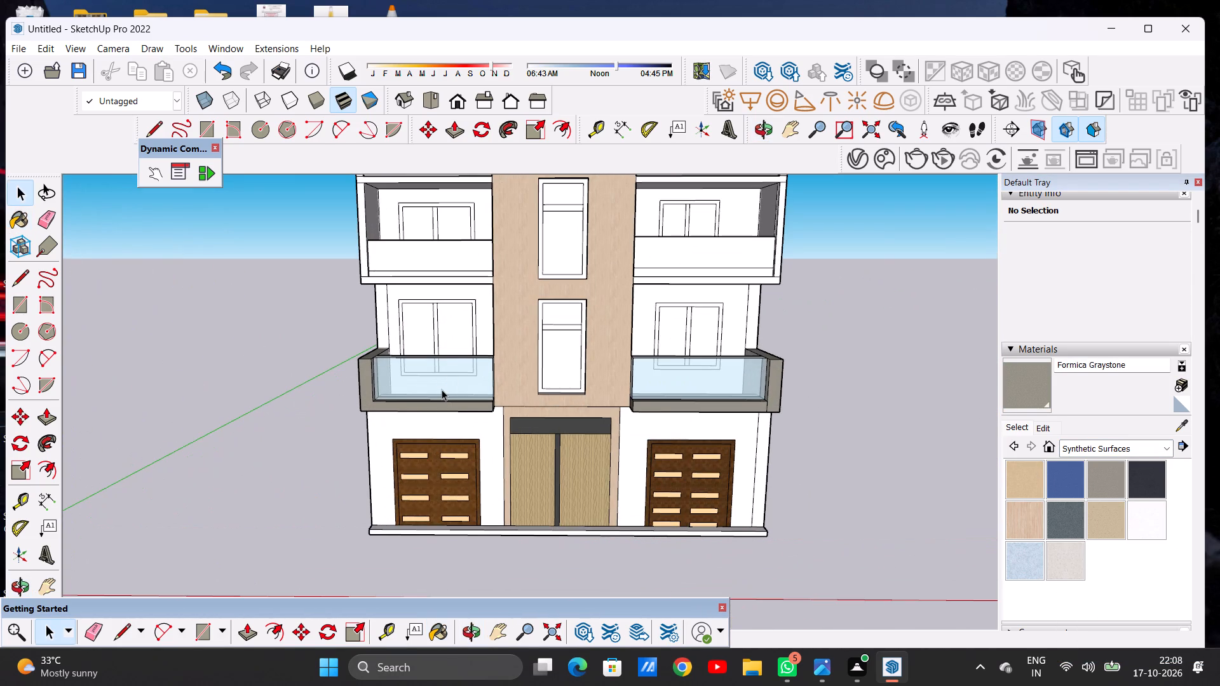
Paint the left first-floor balcony side parapet's inner face with Formica Graystone, both behind and in front of the glass panel.
scroll(407, 376, down, 4)
middle_drag(330, 379, 73, 508)
scroll(430, 335, up, 11)
click(1026, 387)
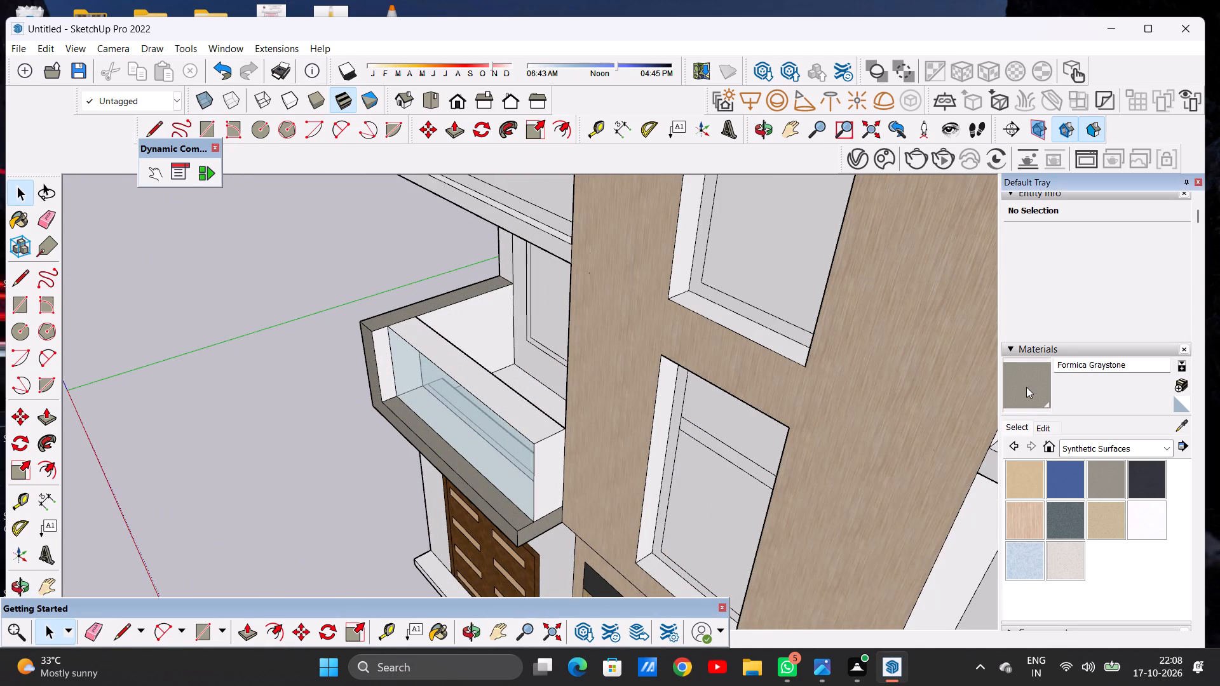
scroll(546, 353, up, 6)
click(416, 319)
scroll(454, 321, down, 2)
scroll(292, 342, up, 4)
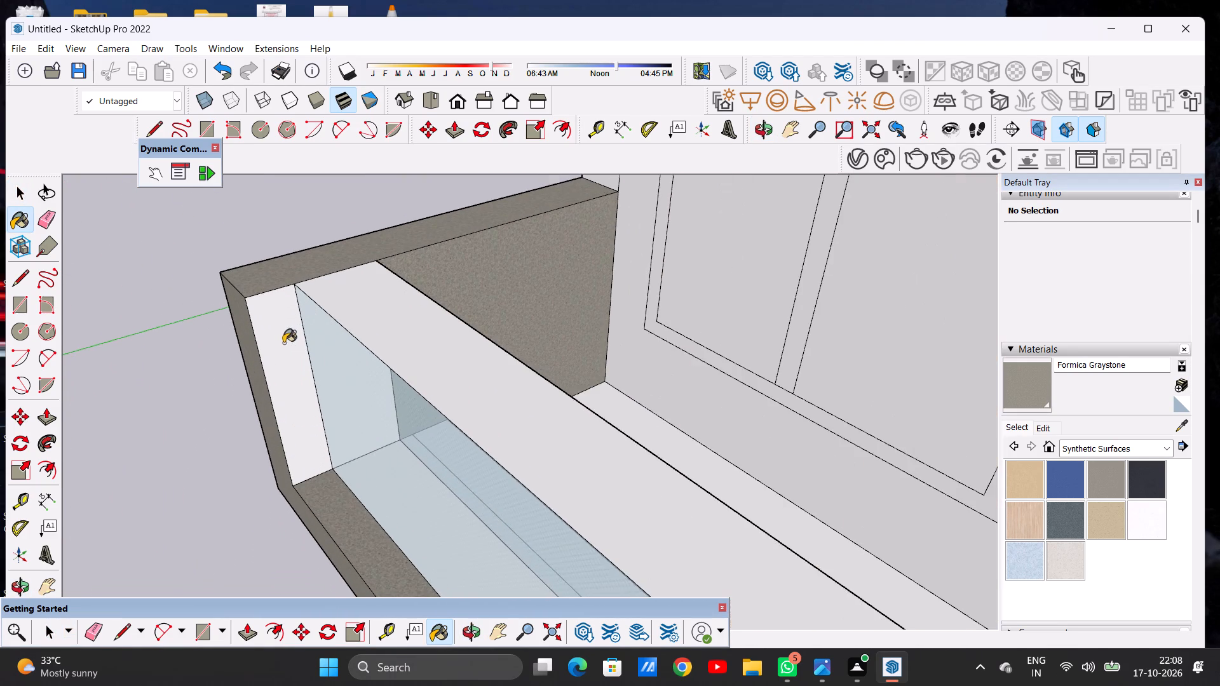
scroll(283, 343, up, 2)
click(280, 343)
Paint the right first-floor balcony side parapet's inner face with Formica Graystone, both in front of and behind the glass panel.
scroll(360, 394, down, 20)
scroll(360, 394, down, 1)
middle_drag(408, 406, 571, 397)
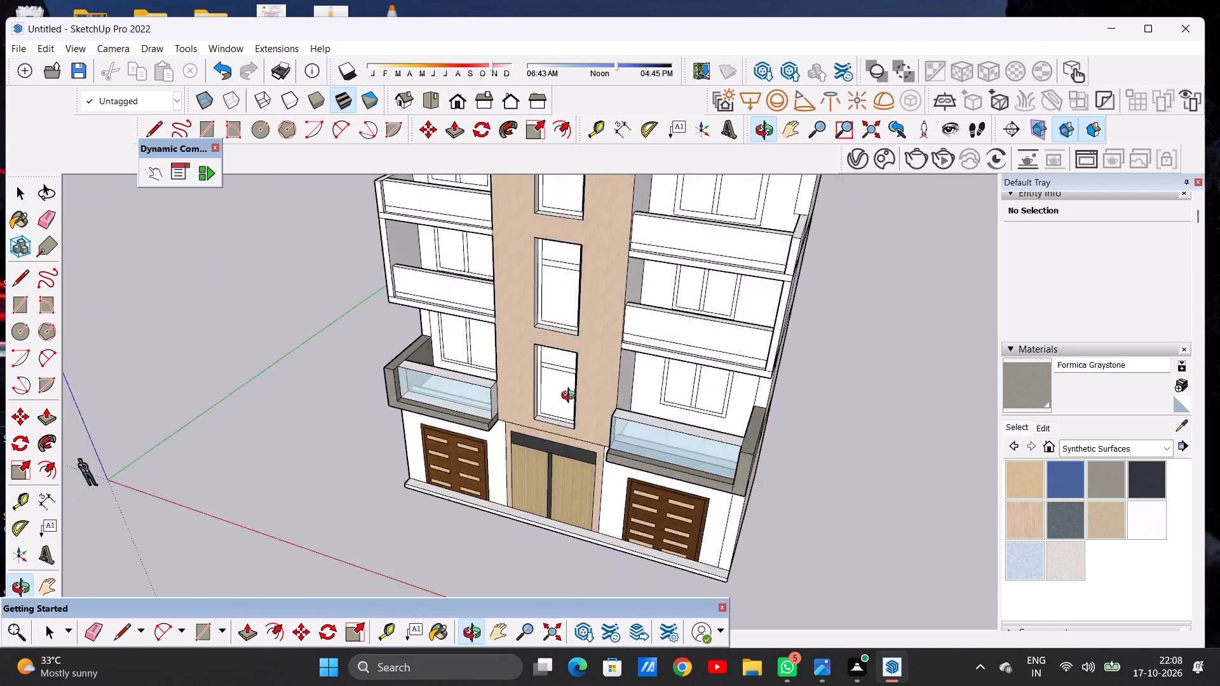
middle_drag(571, 397, 820, 390)
scroll(689, 349, up, 18)
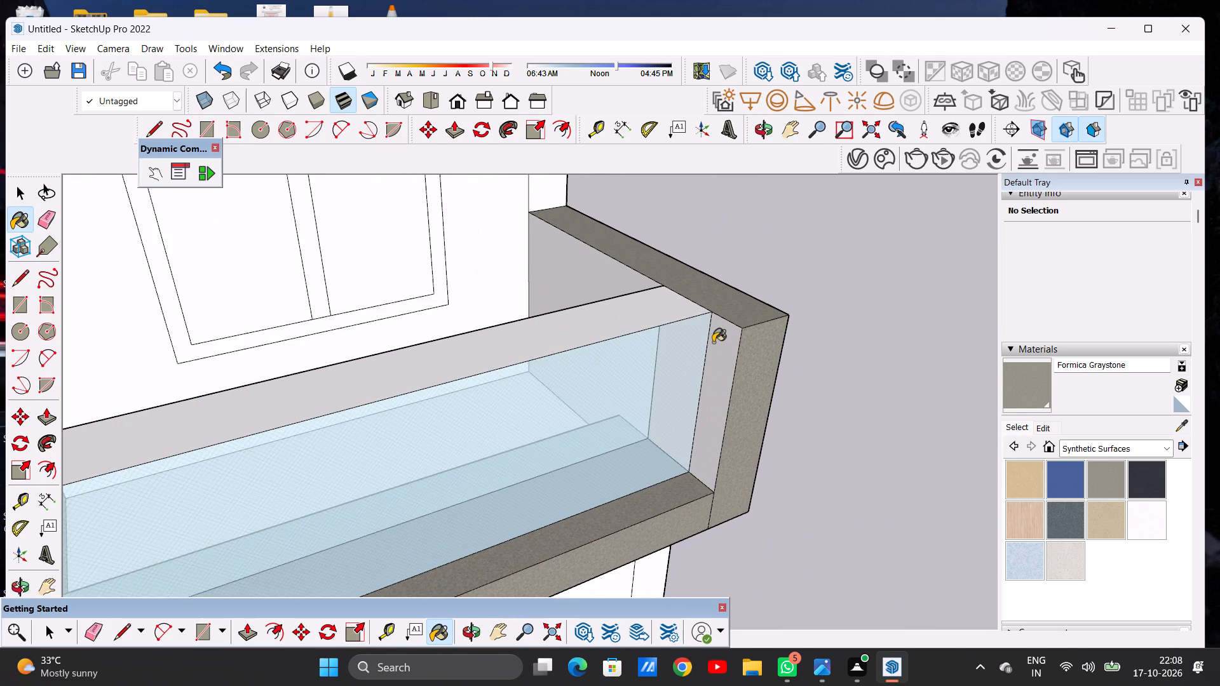
click(724, 339)
click(588, 274)
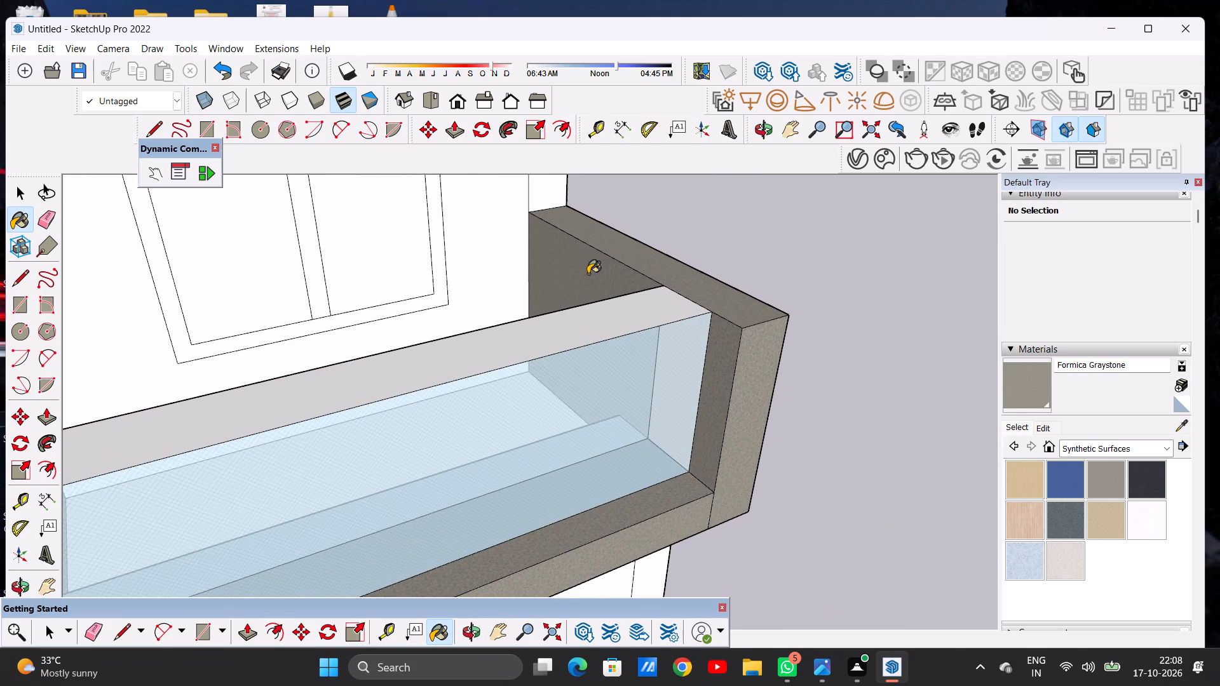
key(space)
Examine the painted first-floor balconies and the ground-floor facade from the front at several distances and angles.
scroll(592, 256, down, 20)
scroll(592, 256, down, 6)
middle_drag(595, 303, 485, 290)
scroll(466, 288, up, 1)
scroll(462, 295, down, 10)
scroll(468, 290, up, 7)
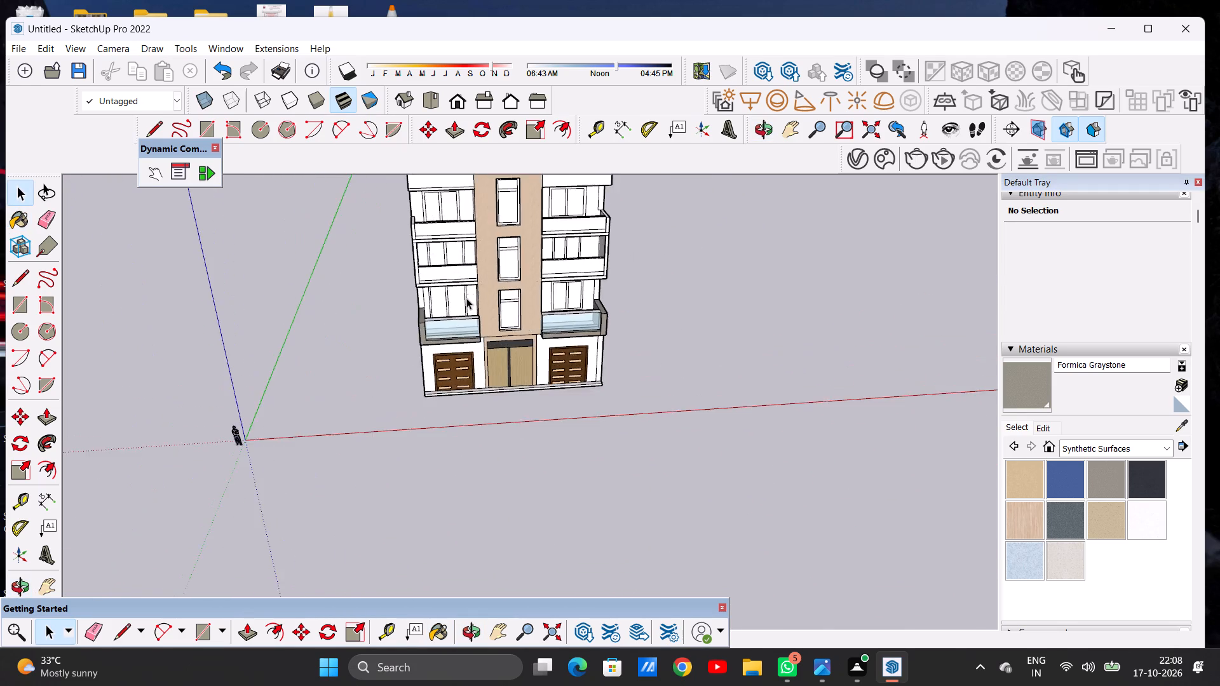
scroll(466, 298, up, 5)
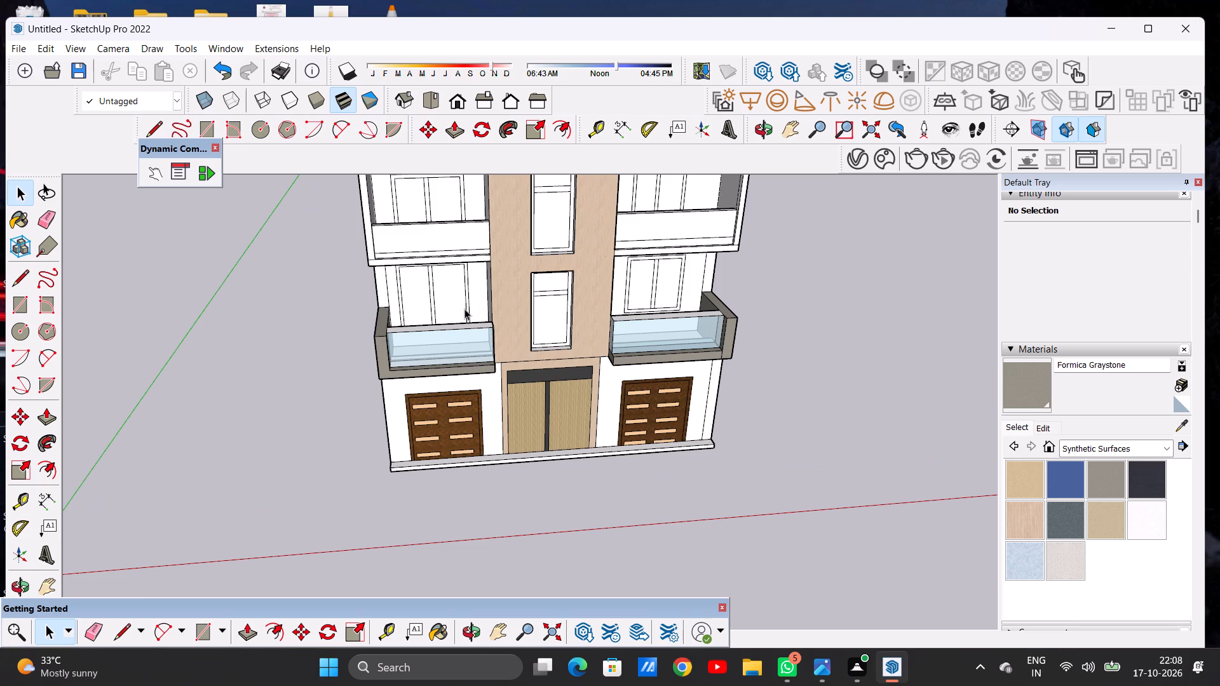
scroll(467, 332, down, 8)
middle_drag(498, 389, 512, 306)
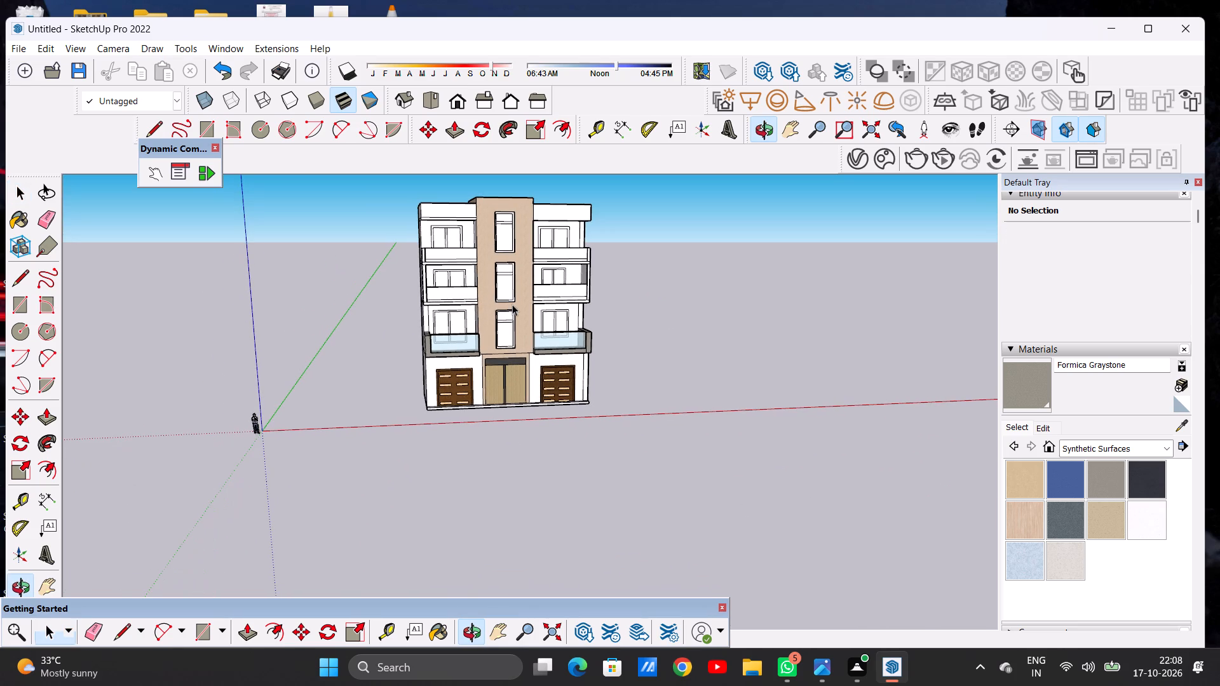
scroll(428, 416, up, 10)
middle_drag(489, 356, 452, 350)
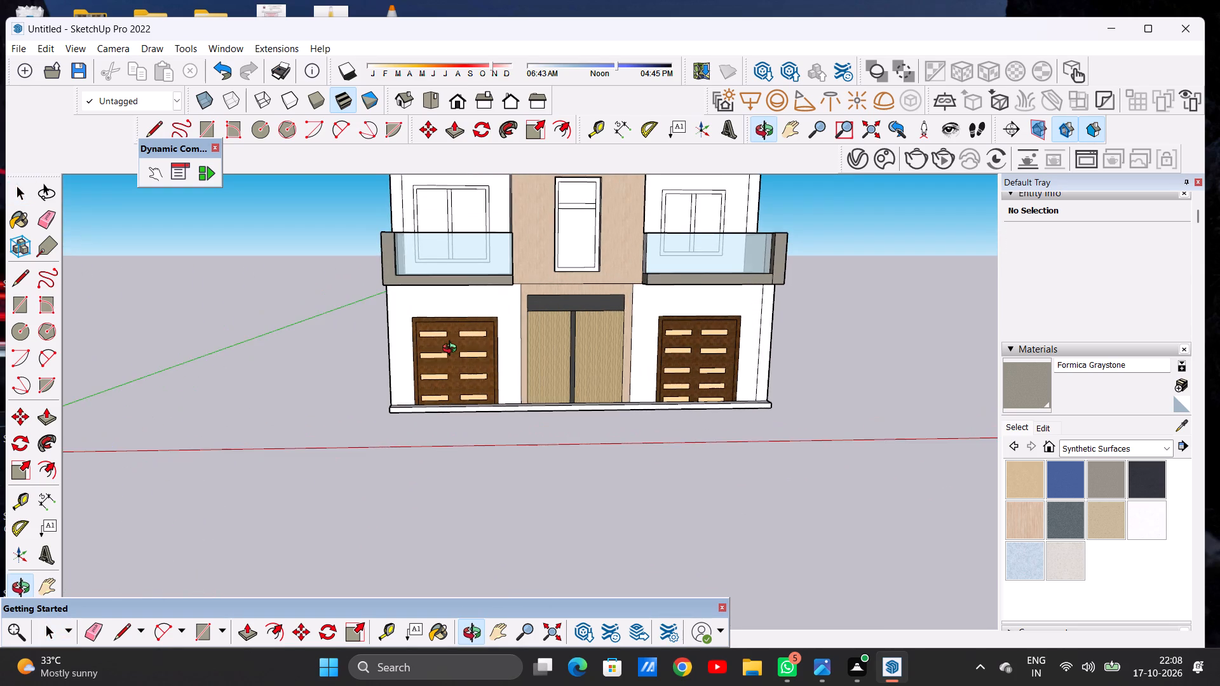
middle_drag(452, 350, 457, 340)
scroll(479, 328, up, 3)
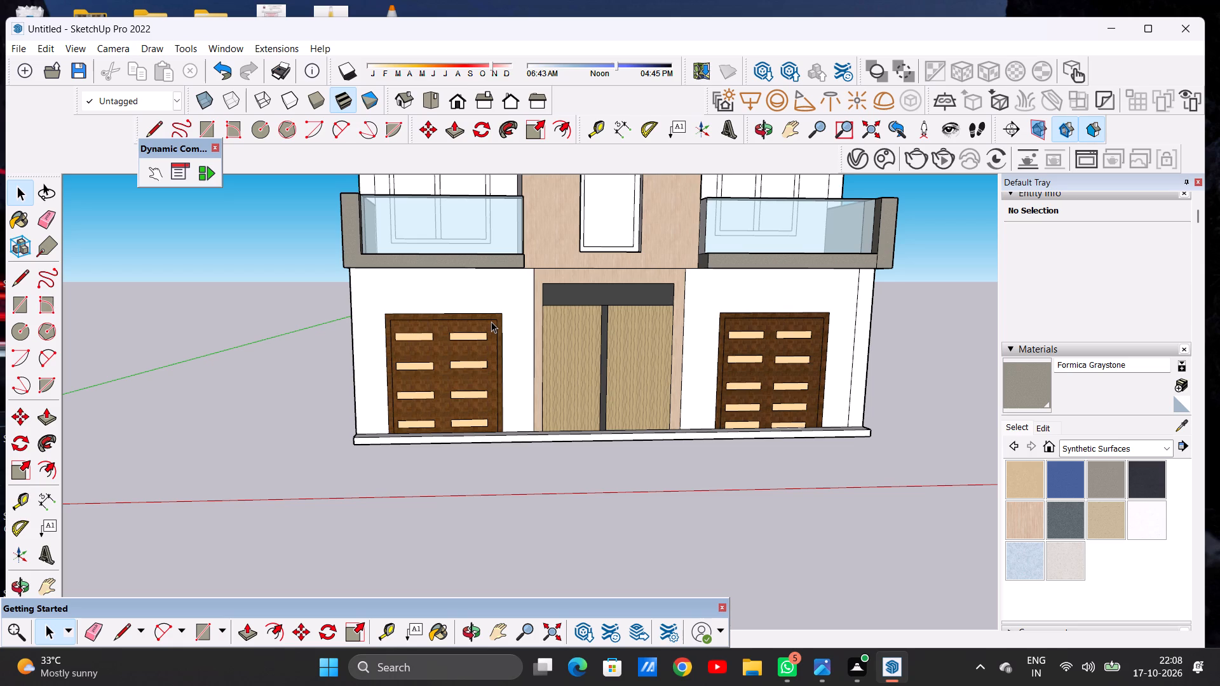
key(space)
scroll(347, 398, down, 7)
scroll(445, 410, up, 5)
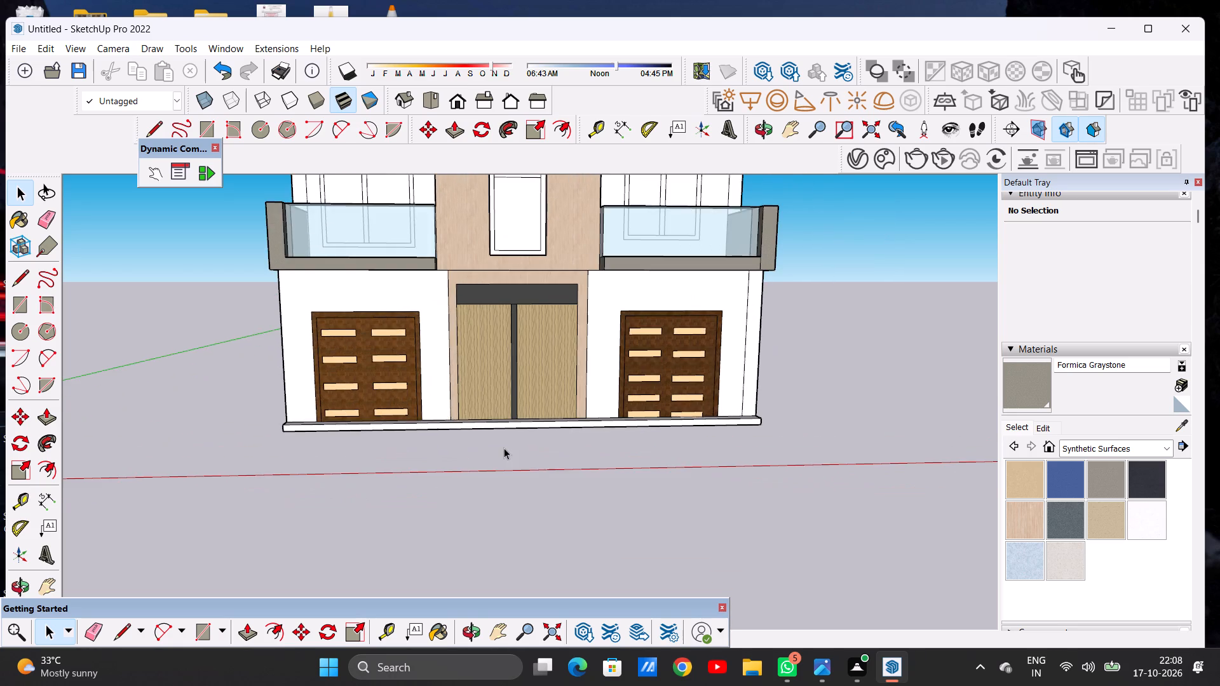
middle_drag(504, 448, 443, 478)
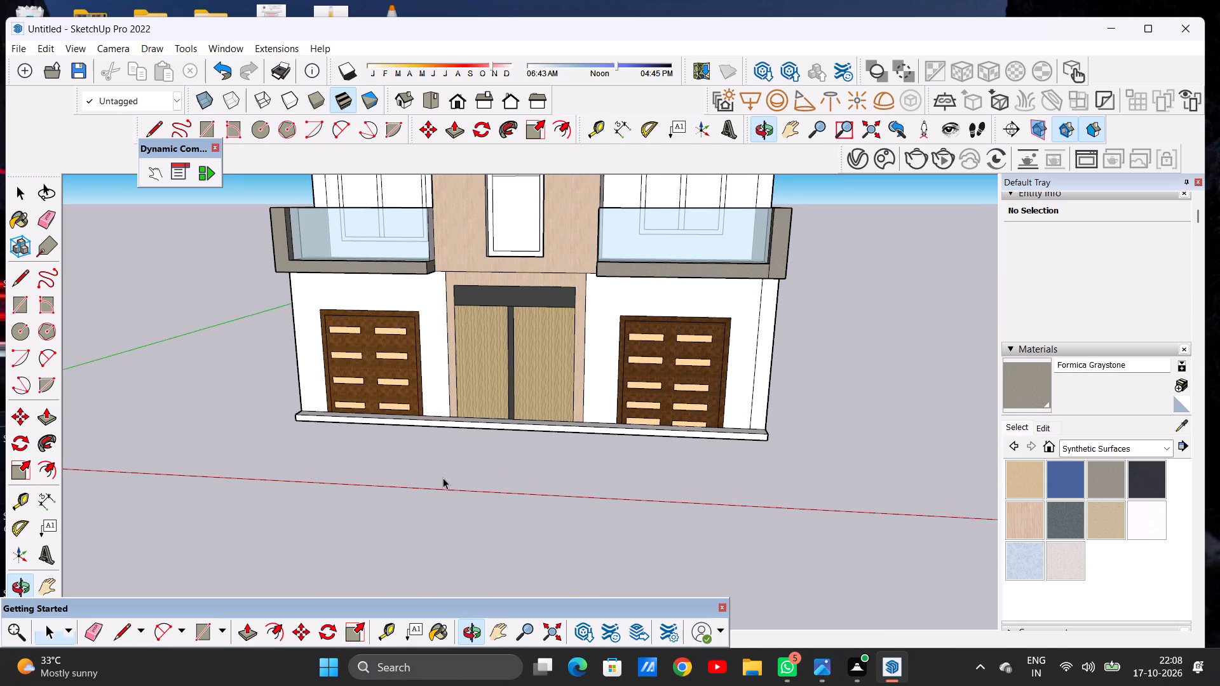
scroll(434, 405, down, 2)
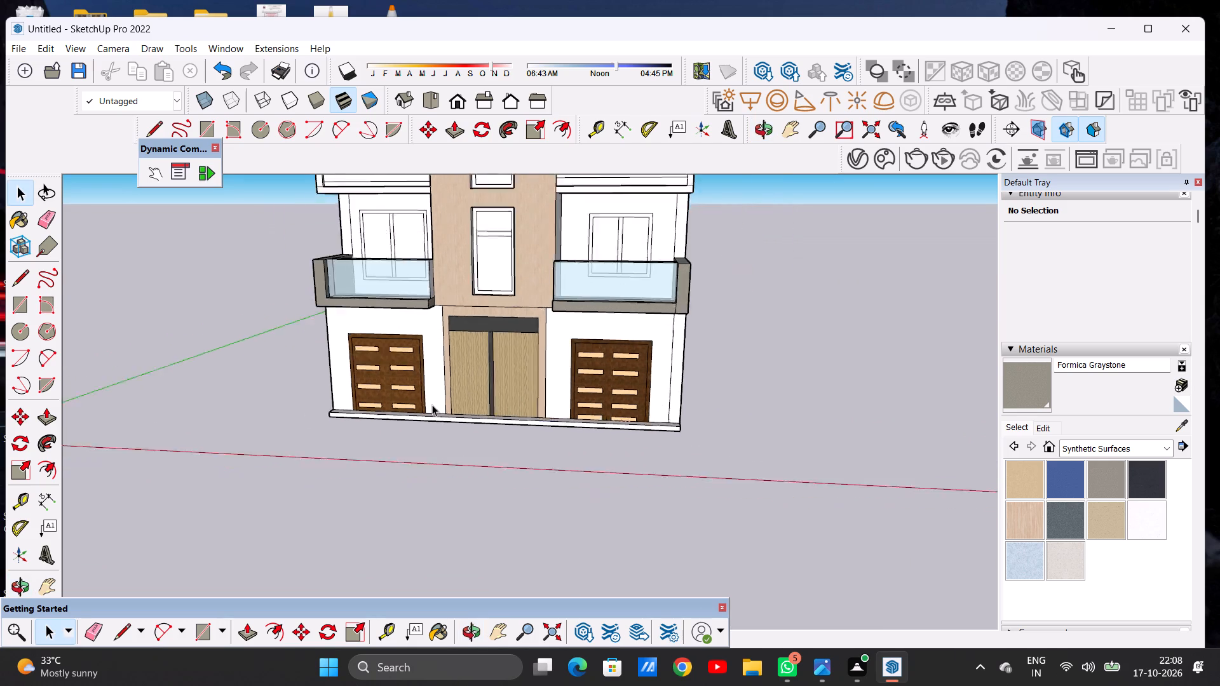
scroll(432, 405, down, 3)
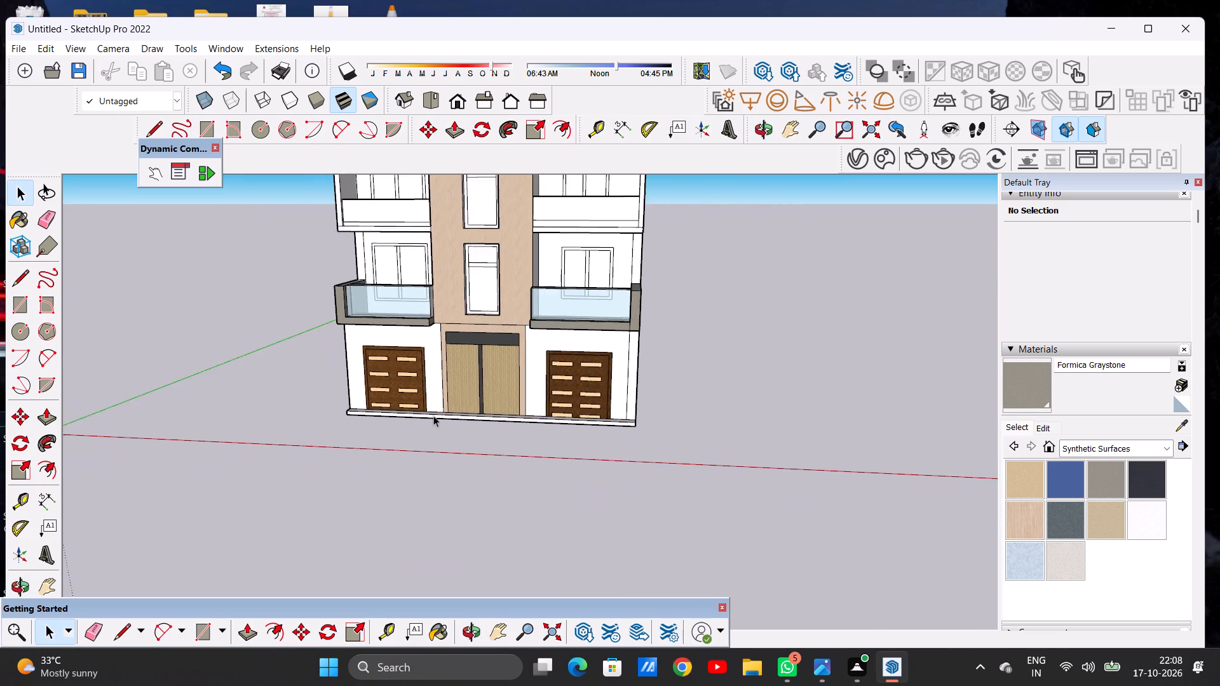
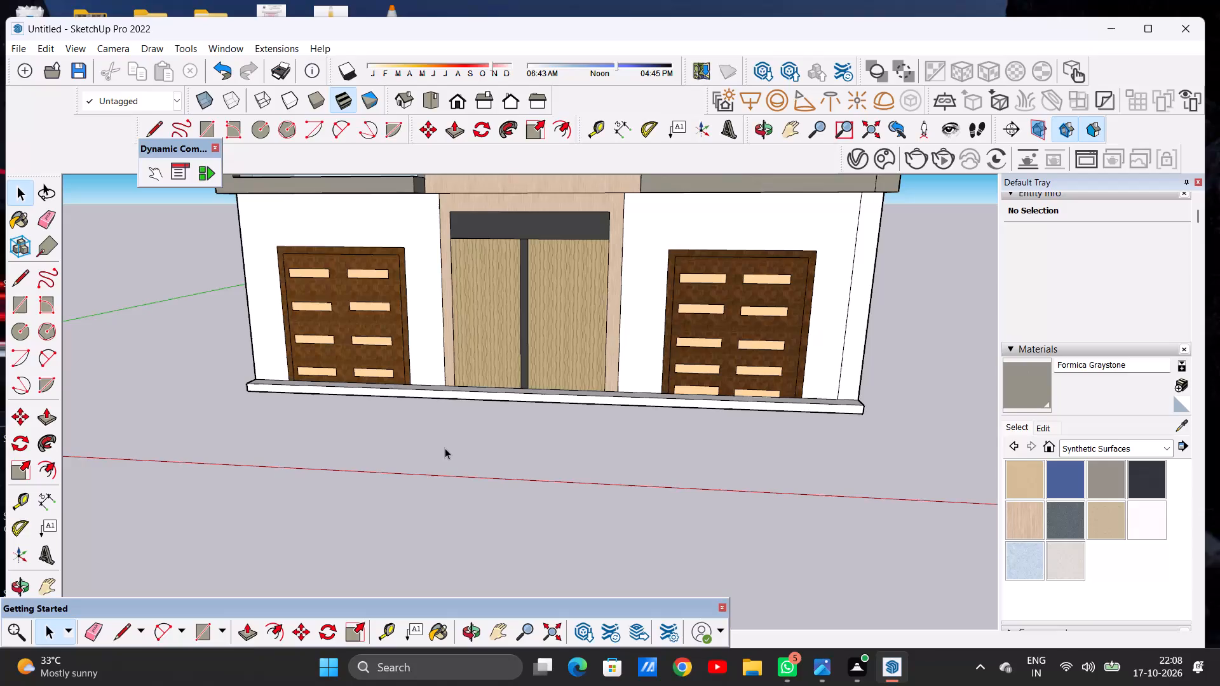
Push/Pull the building's underside slightly downward to deepen the base plinth.
key(r)
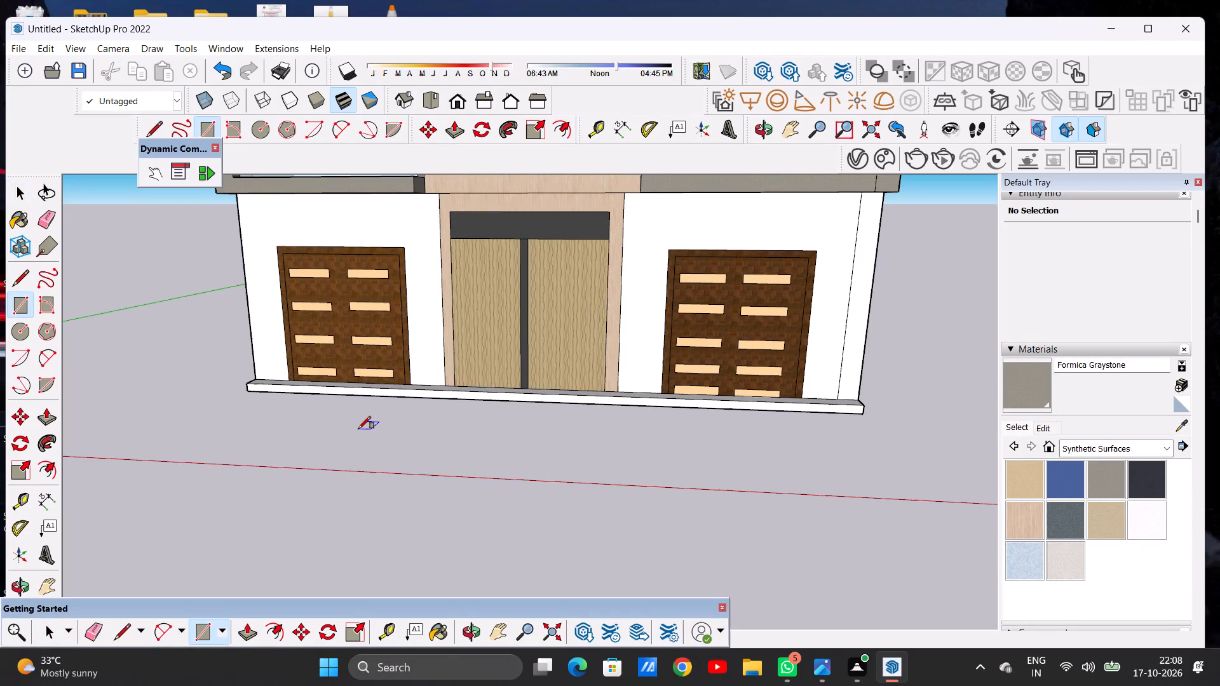
key(space)
scroll(379, 395, down, 4)
middle_drag(438, 394, 447, 176)
middle_drag(482, 350, 501, 384)
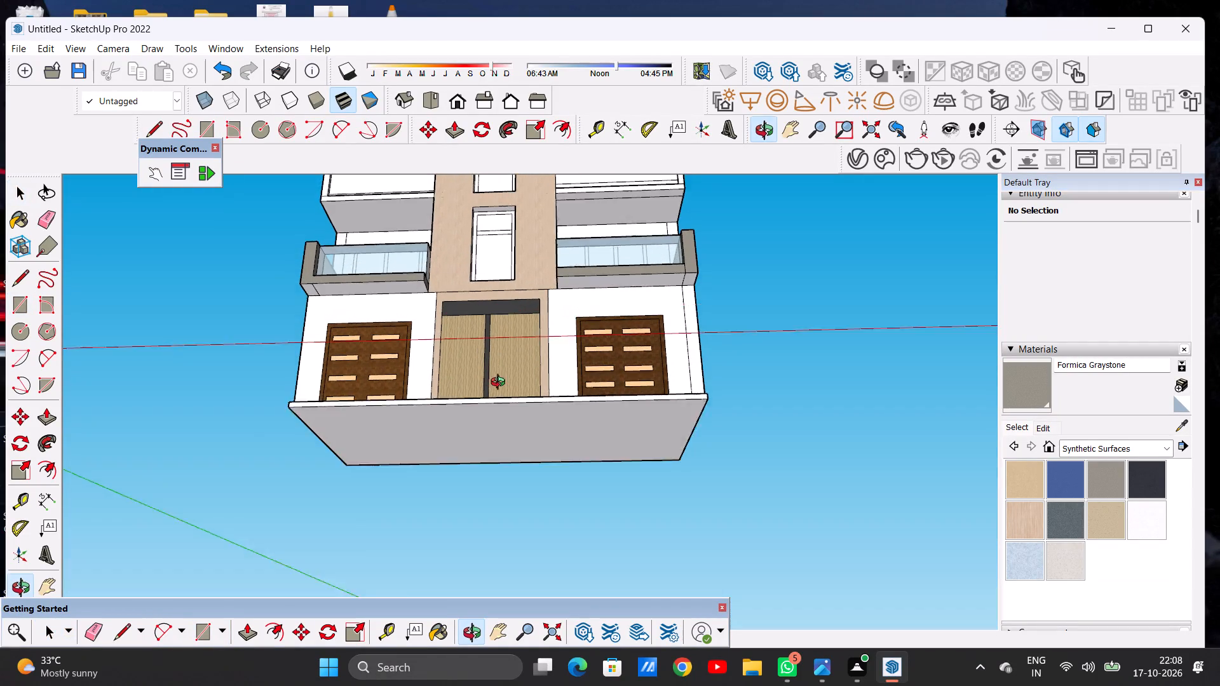
middle_drag(501, 384, 503, 395)
scroll(503, 407, up, 1)
key(p)
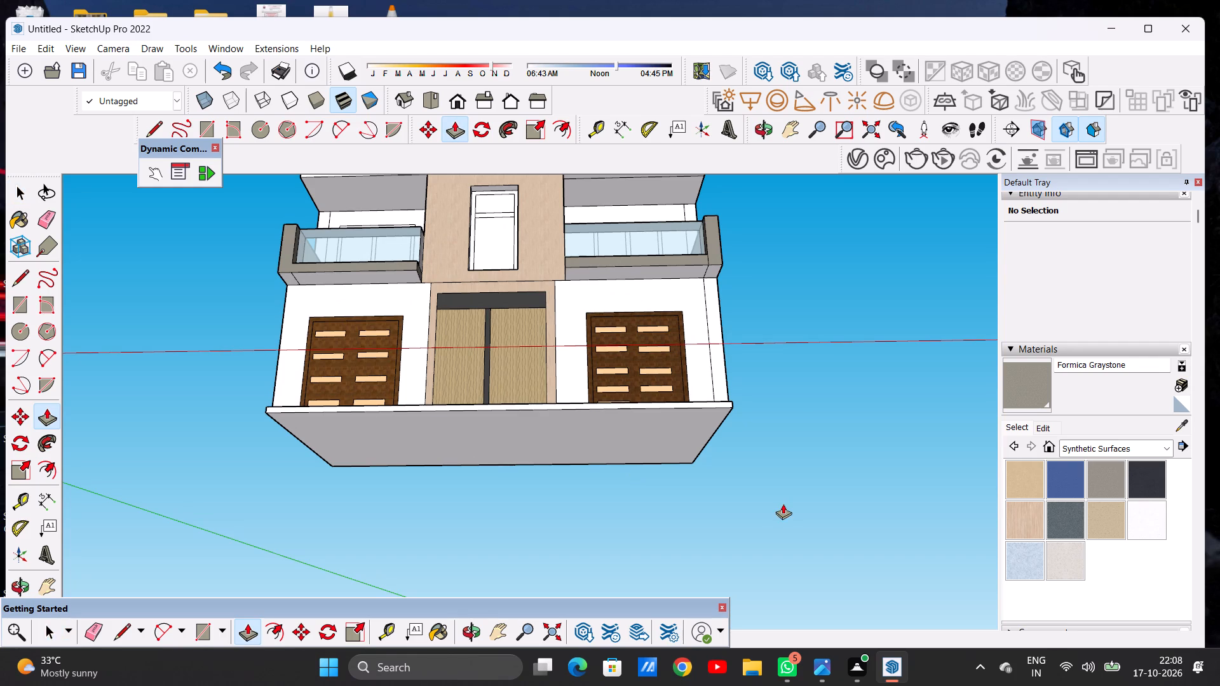
scroll(447, 408, up, 1)
scroll(433, 400, down, 1)
scroll(433, 401, up, 10)
click(425, 419)
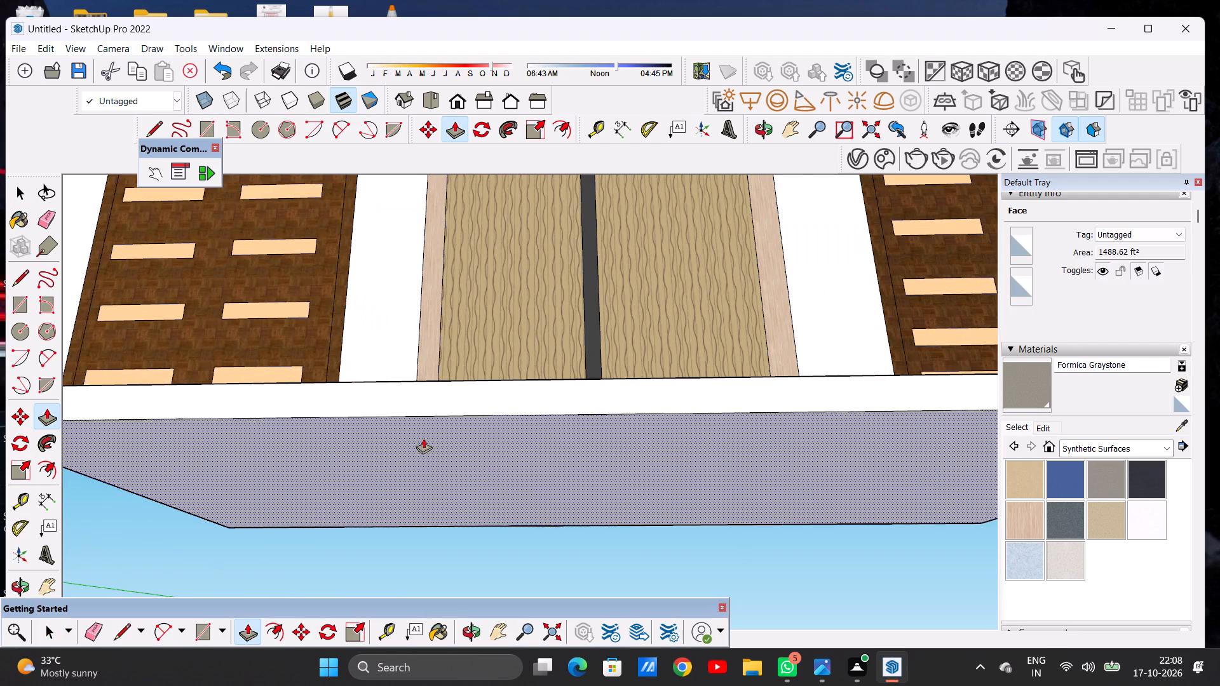
click(426, 450)
key(space)
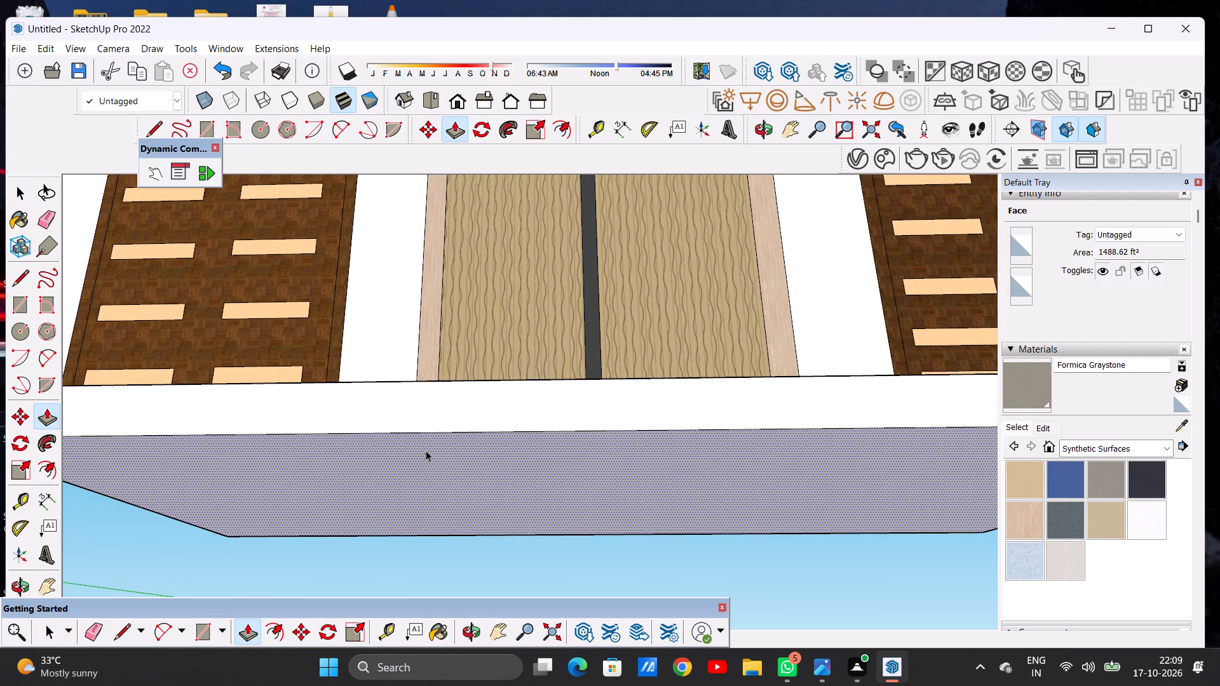
Draw a rectangle on the ground in front of the building, spanning the full width of the plinth's bottom front edge.
scroll(458, 388, down, 20)
scroll(458, 388, down, 2)
scroll(503, 461, up, 1)
middle_drag(524, 406, 552, 459)
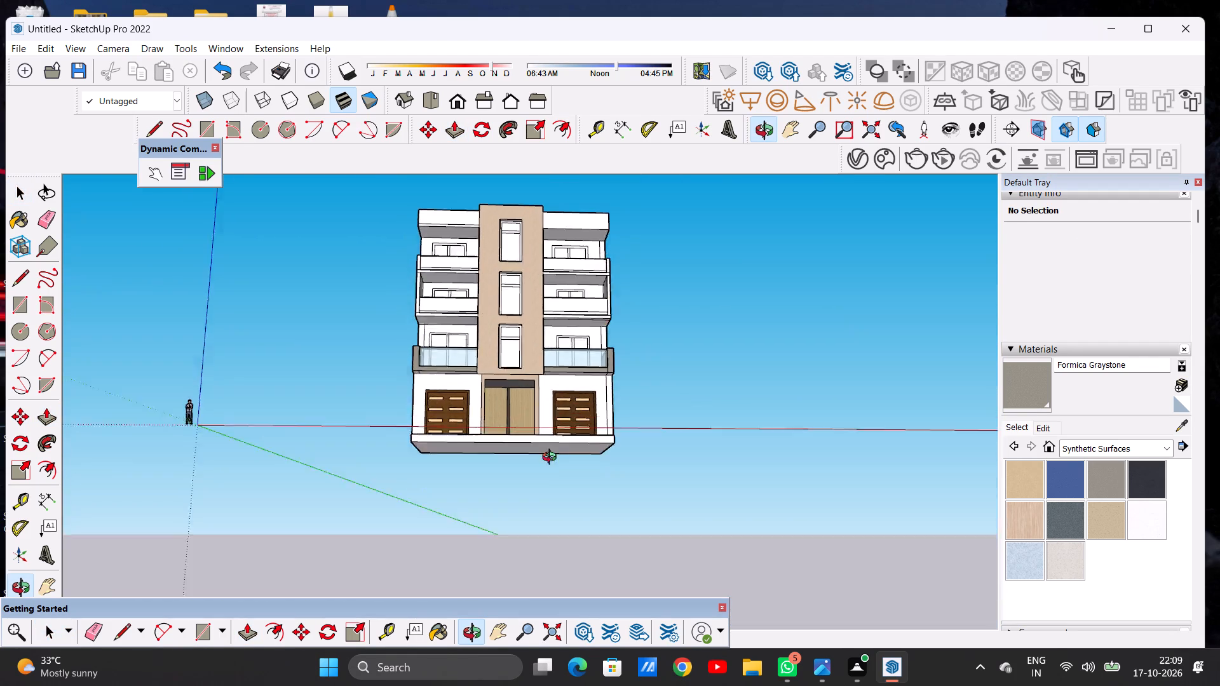
middle_drag(552, 459, 563, 570)
scroll(549, 448, up, 4)
middle_drag(567, 472, 528, 526)
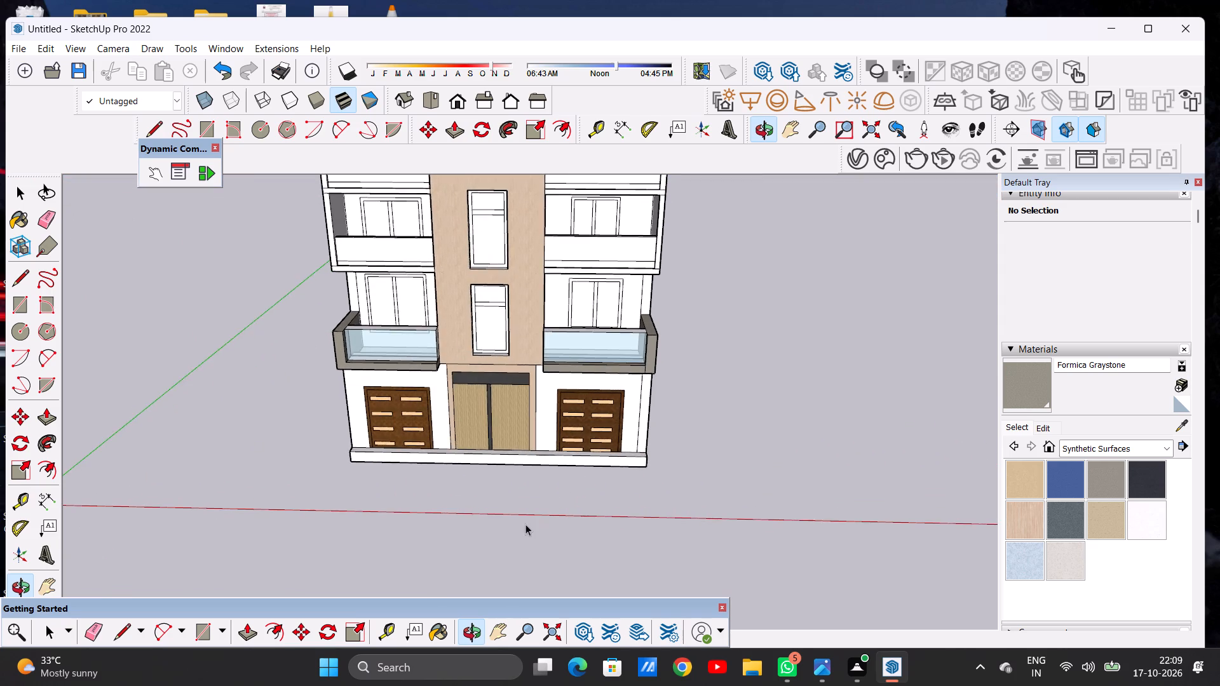
scroll(570, 482, up, 6)
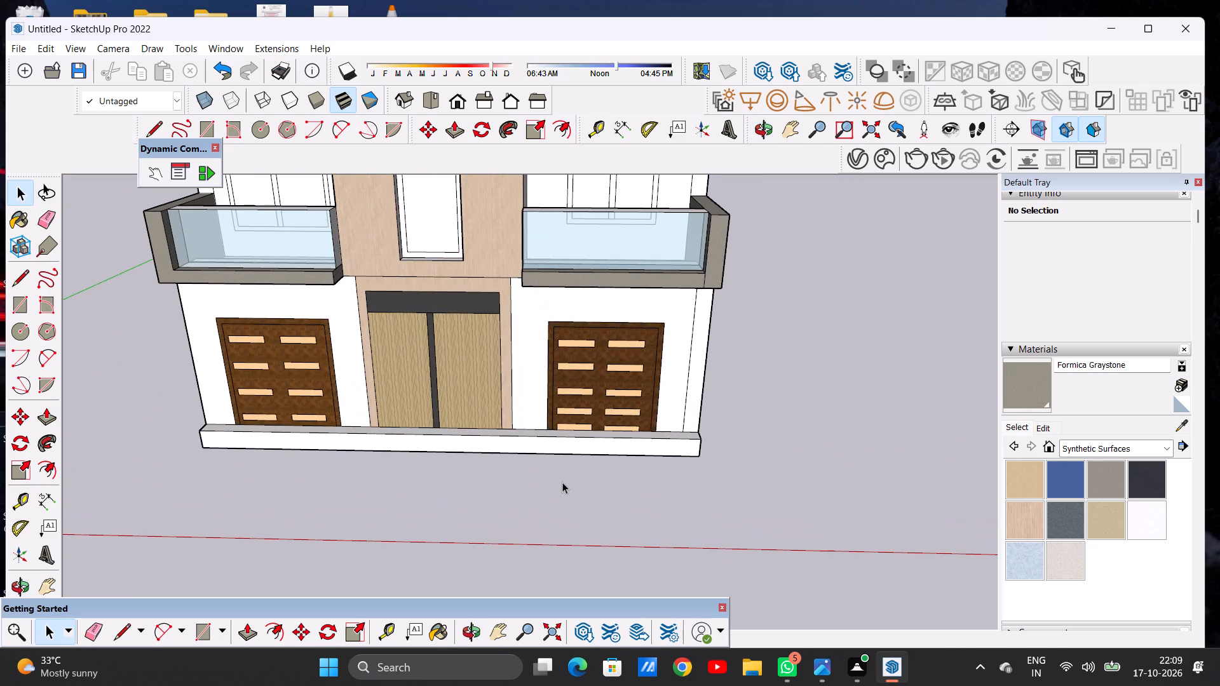
key(r)
scroll(227, 464, up, 6)
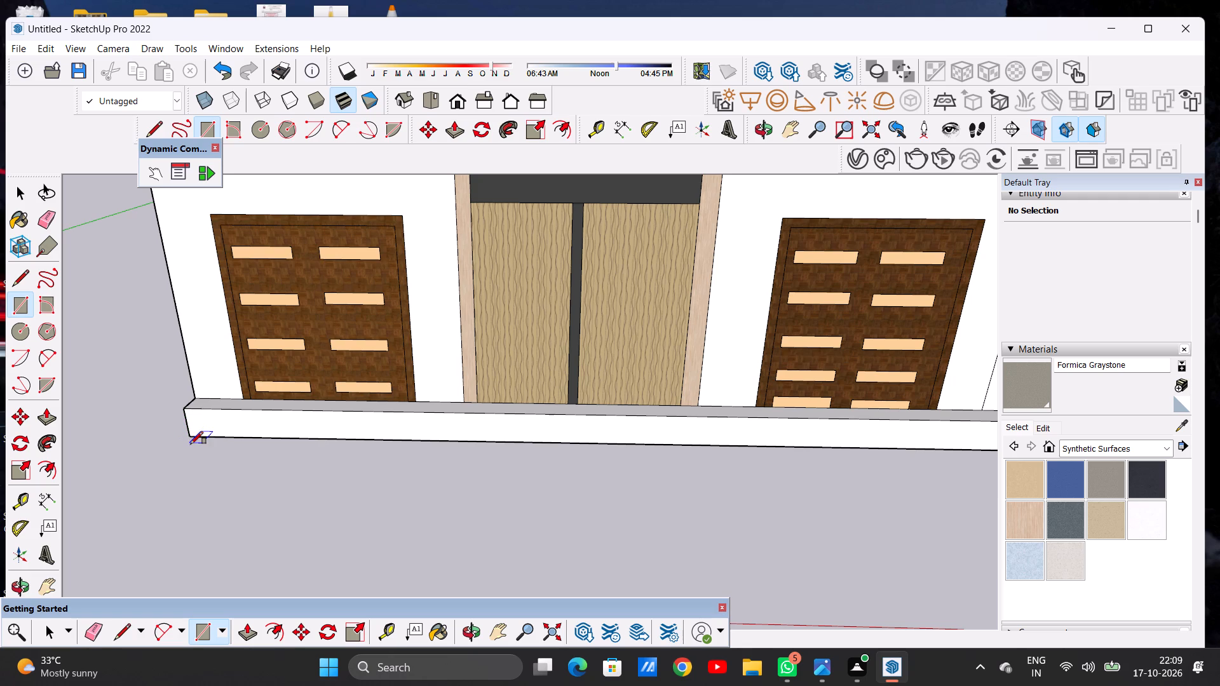
click(188, 438)
scroll(298, 449, down, 2)
scroll(298, 449, up, 1)
scroll(298, 449, down, 5)
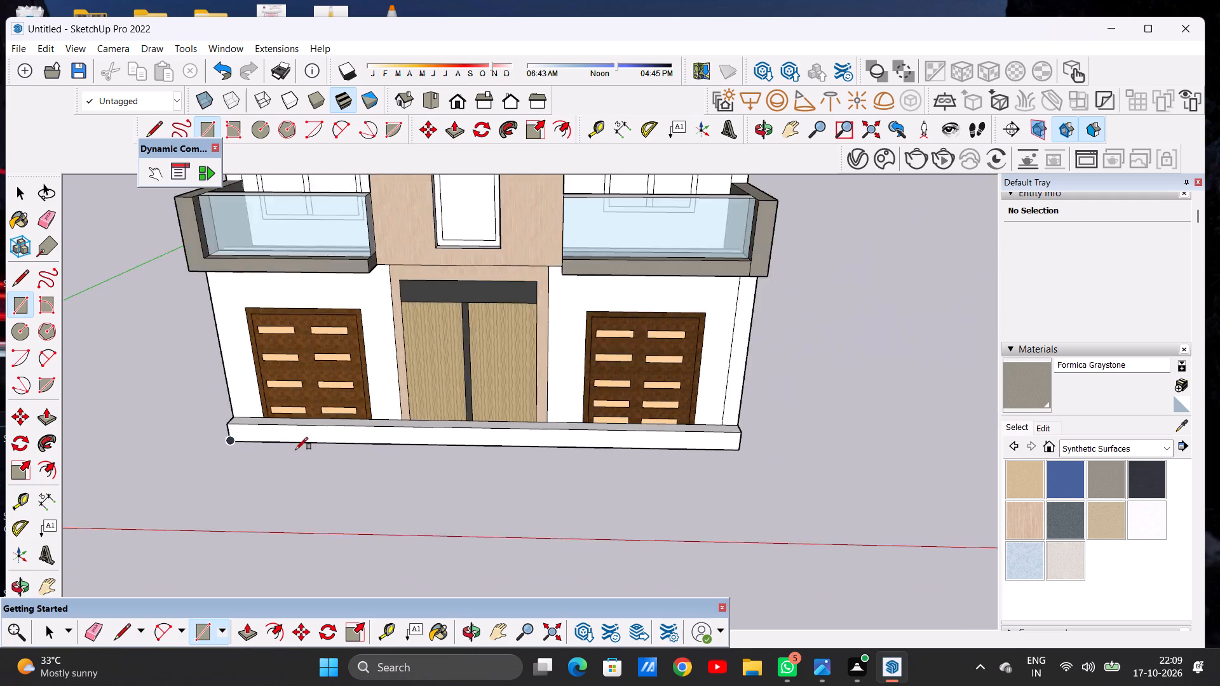
scroll(295, 450, down, 6)
scroll(564, 461, up, 9)
scroll(584, 464, down, 1)
scroll(584, 464, up, 2)
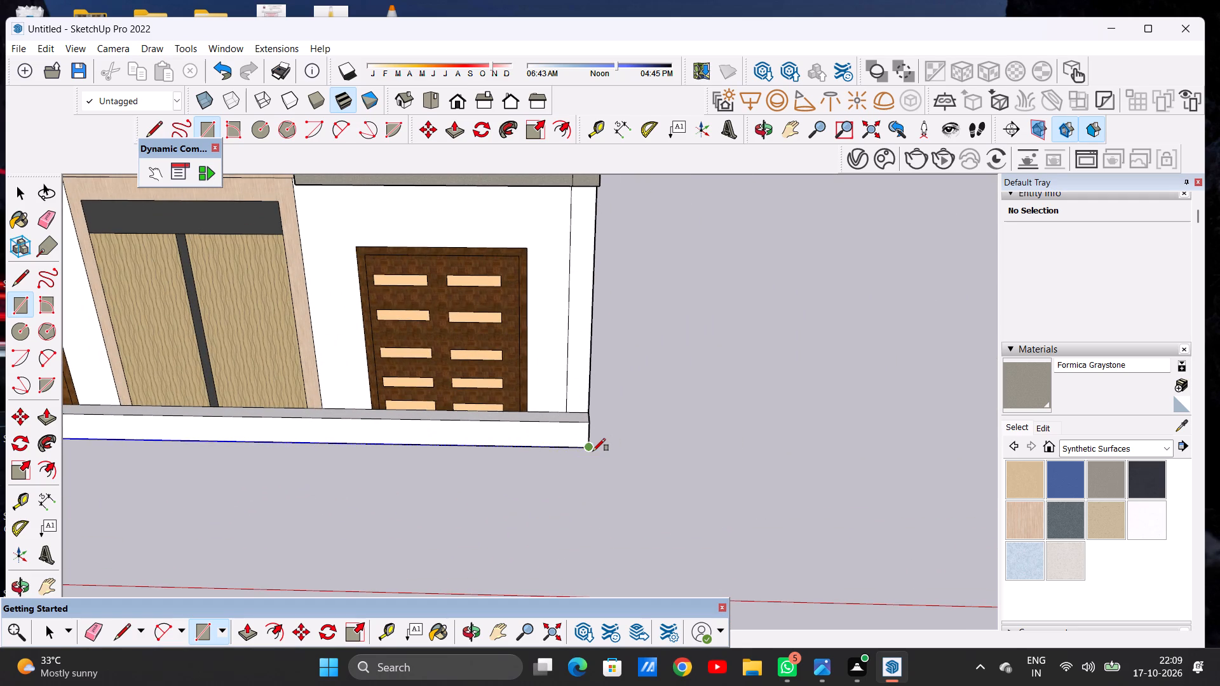
click(593, 451)
scroll(646, 443, down, 10)
scroll(651, 441, up, 8)
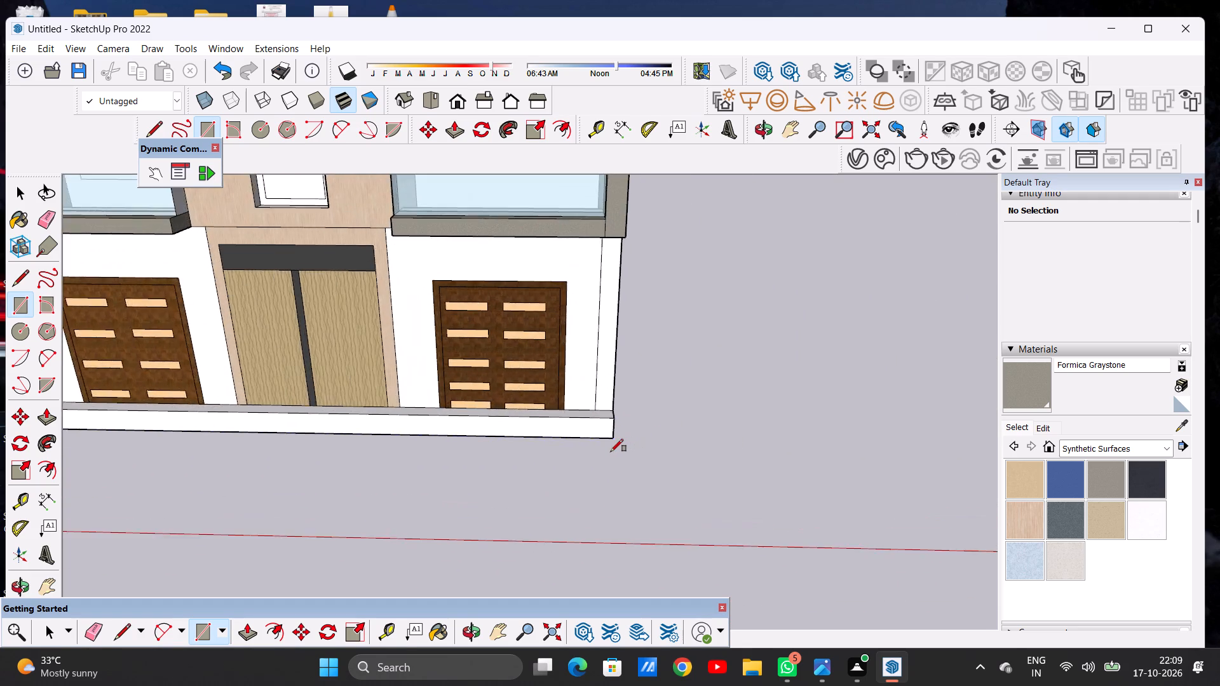
scroll(611, 452, up, 2)
click(614, 436)
scroll(655, 459, down, 4)
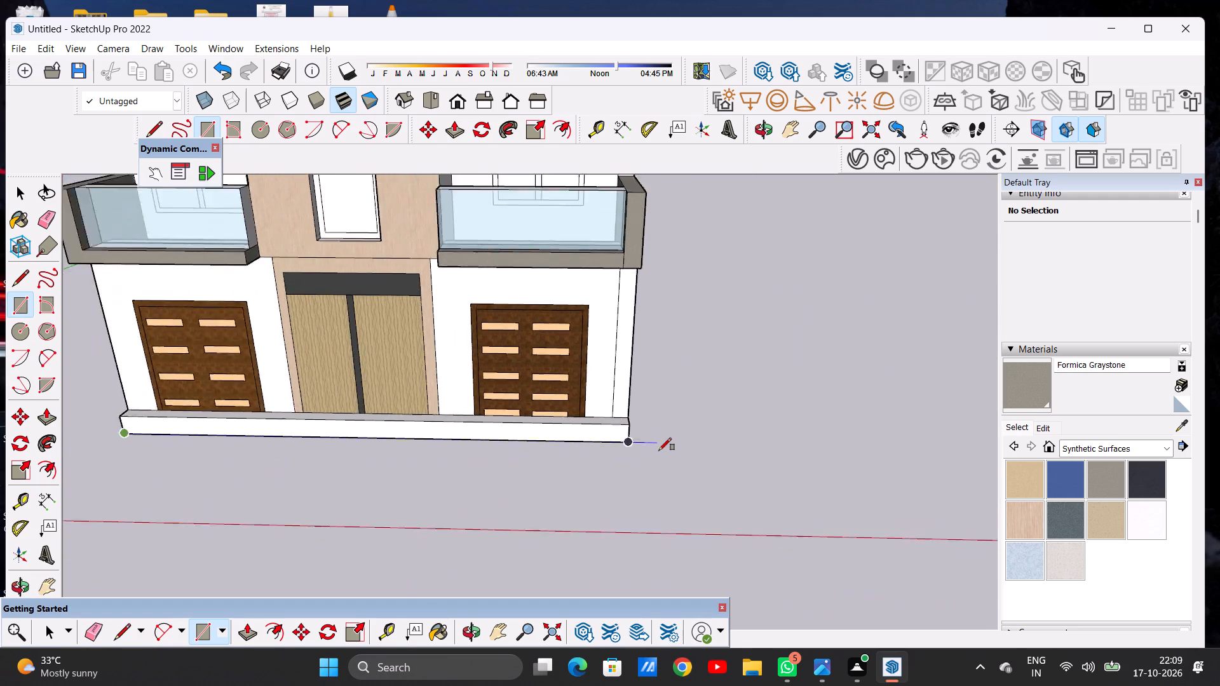
scroll(659, 450, down, 6)
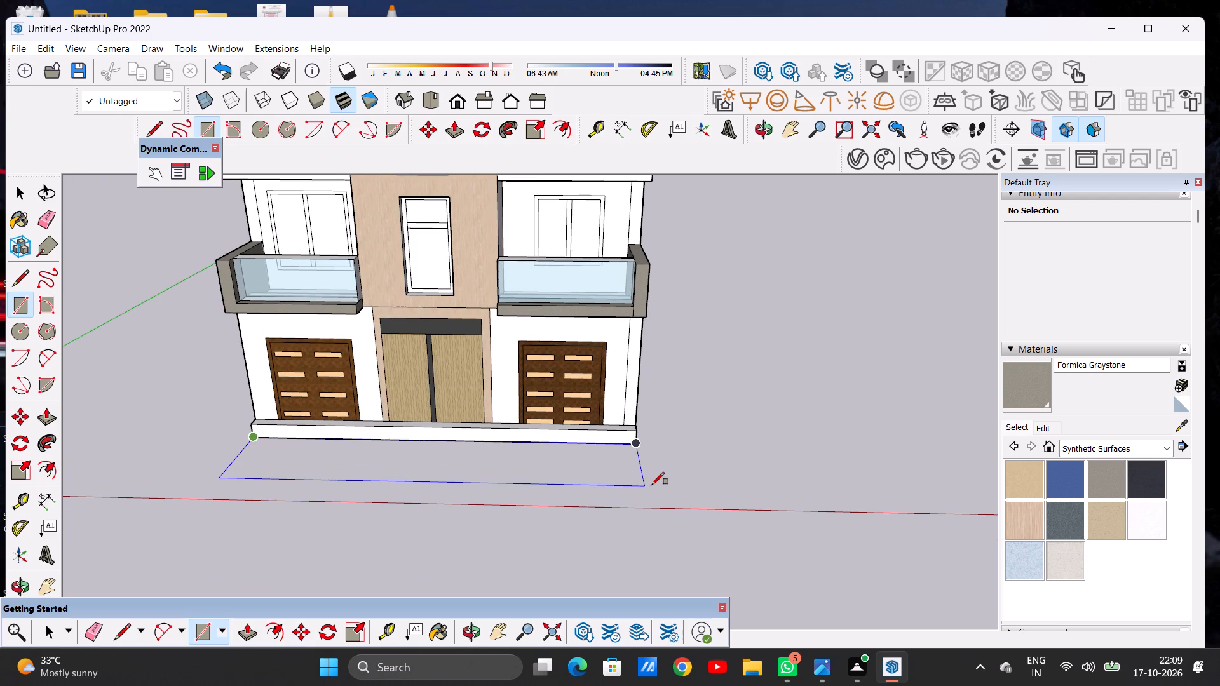
click(652, 485)
key(space)
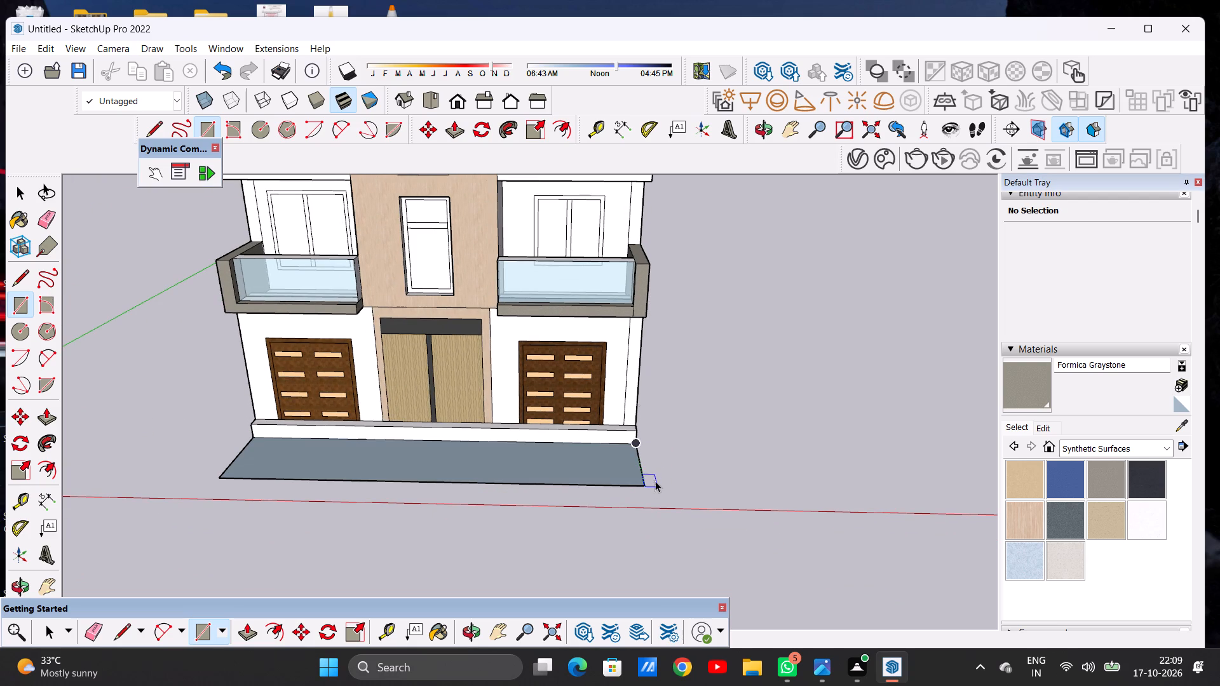
Draw a ground rectangle along the building's right side, from the front strip's outer corner to the plinth's rear corner.
scroll(583, 451, down, 10)
middle_drag(719, 420, 309, 480)
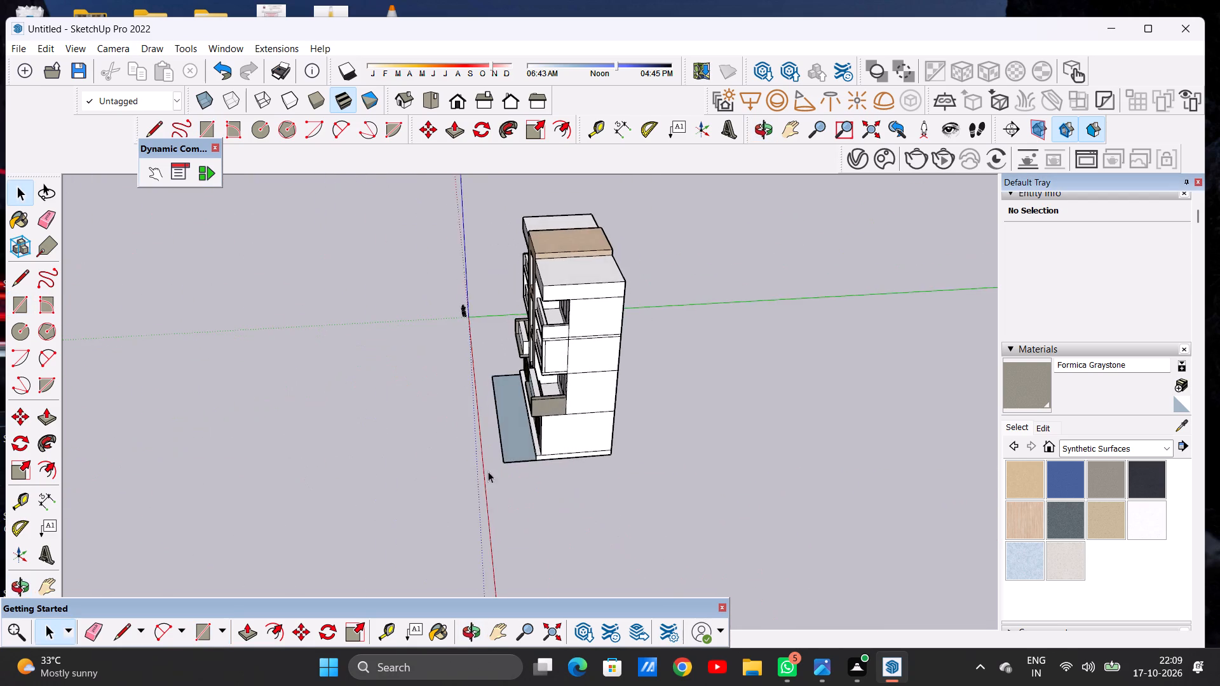
scroll(534, 457, up, 5)
middle_drag(606, 467, 527, 494)
scroll(527, 494, up, 7)
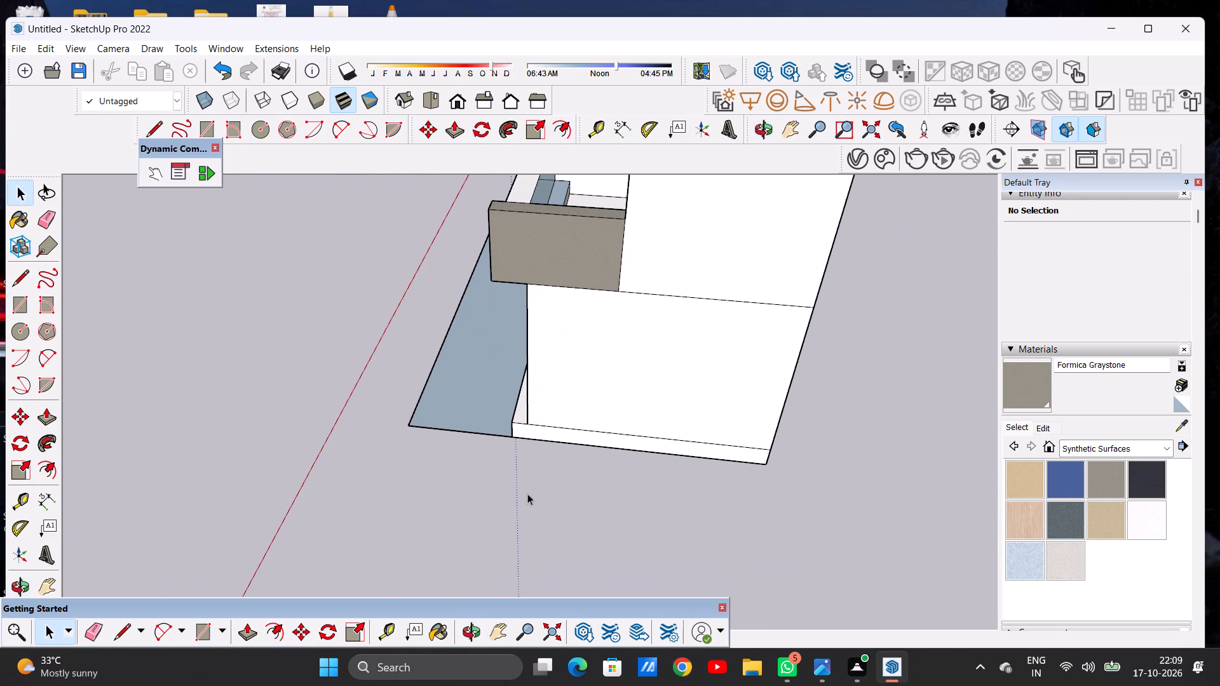
key(r)
scroll(433, 433, up, 3)
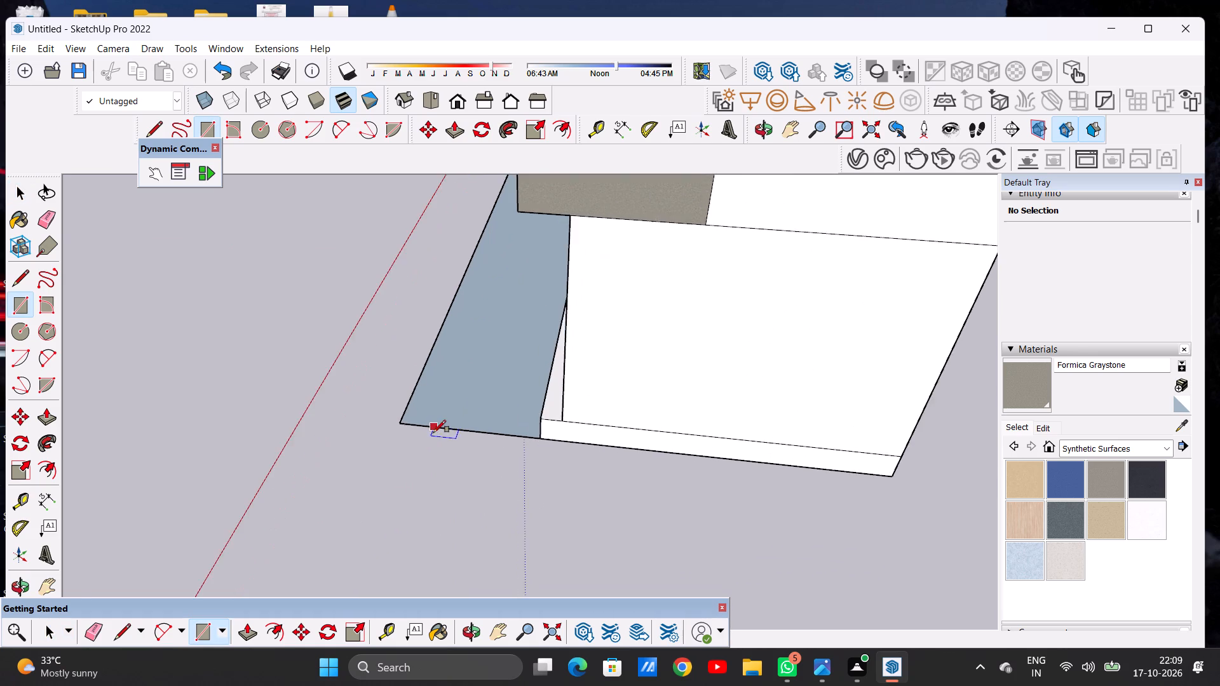
scroll(433, 433, up, 5)
click(381, 410)
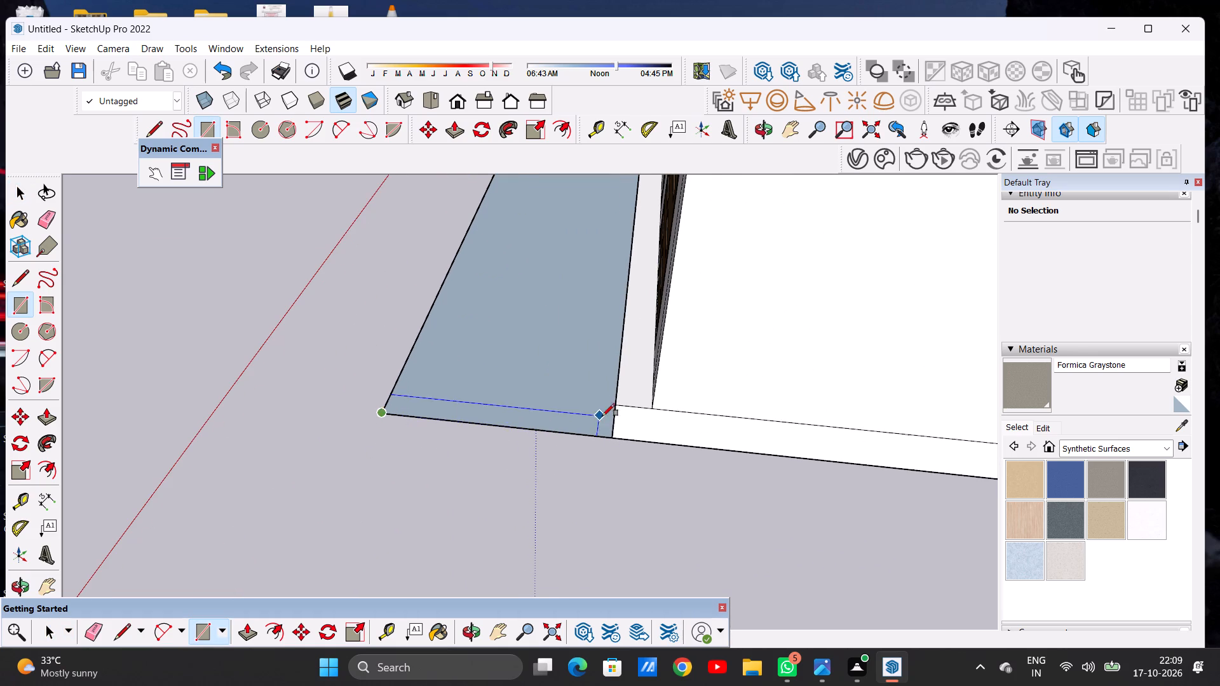
scroll(602, 416, down, 12)
scroll(811, 422, up, 14)
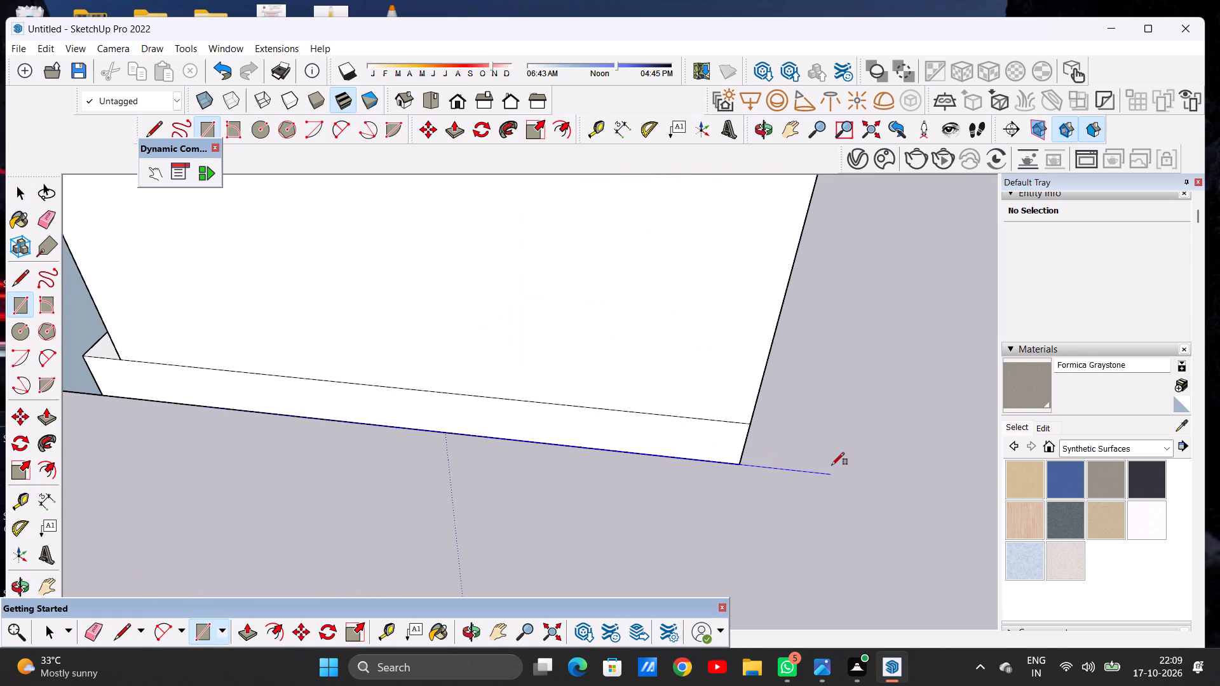
scroll(748, 459, down, 2)
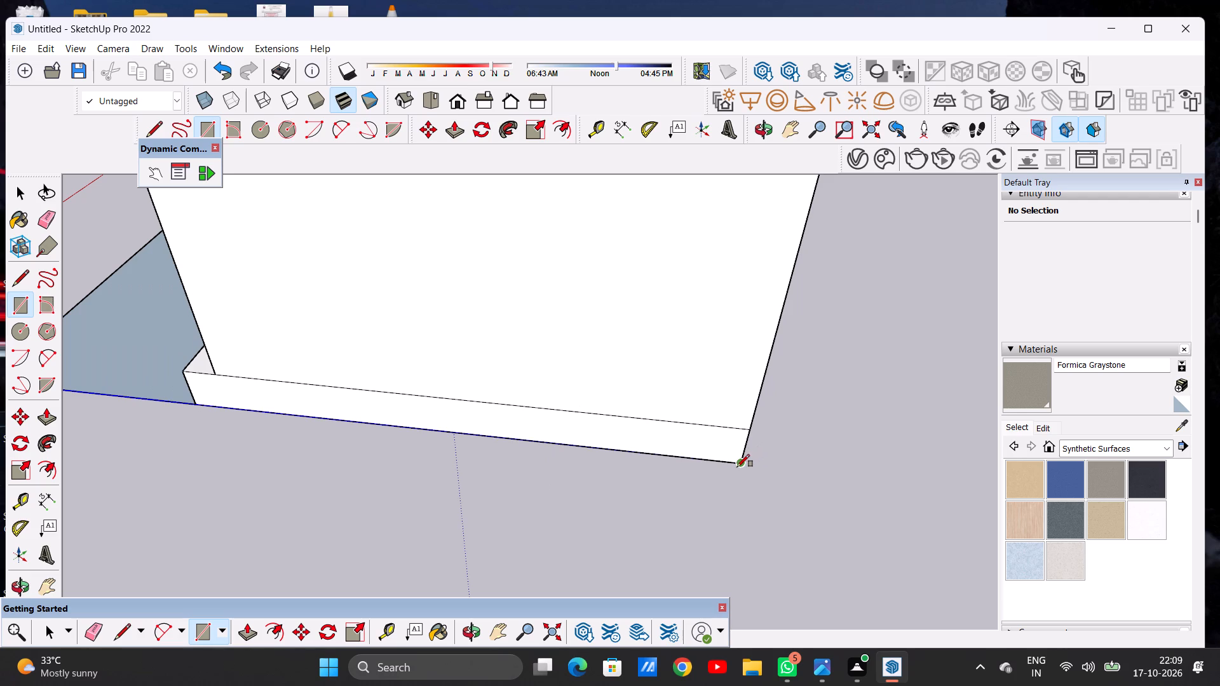
click(737, 467)
scroll(741, 490, down, 15)
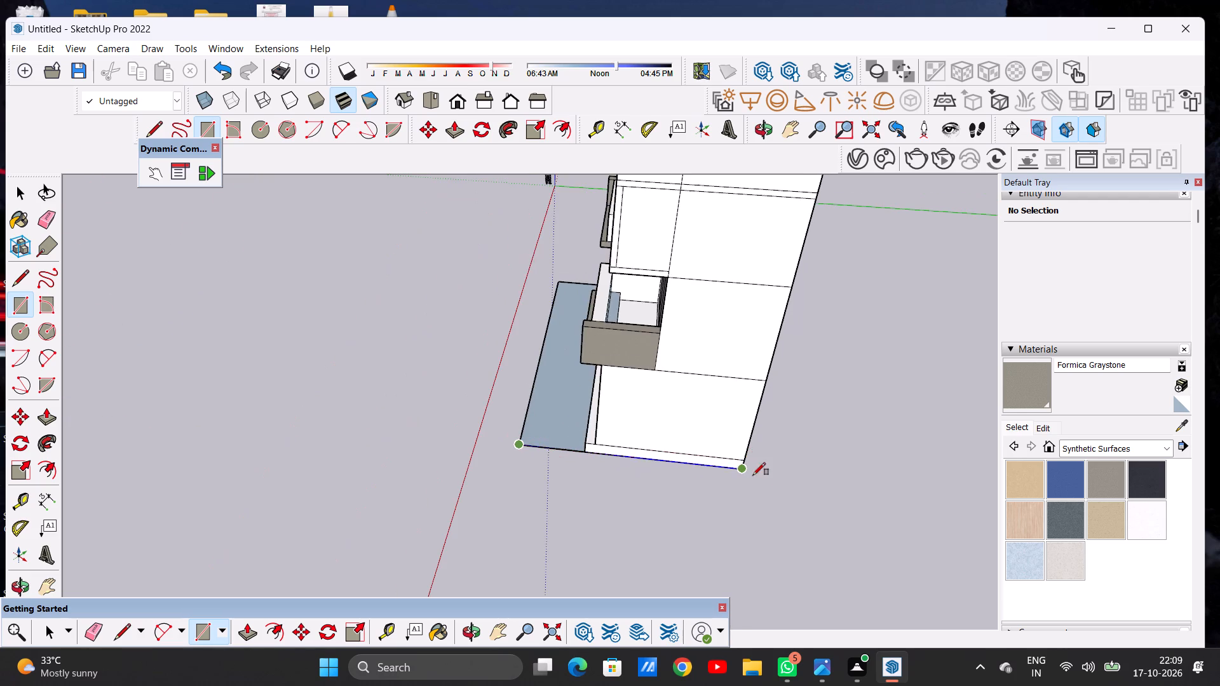
scroll(749, 514, up, 6)
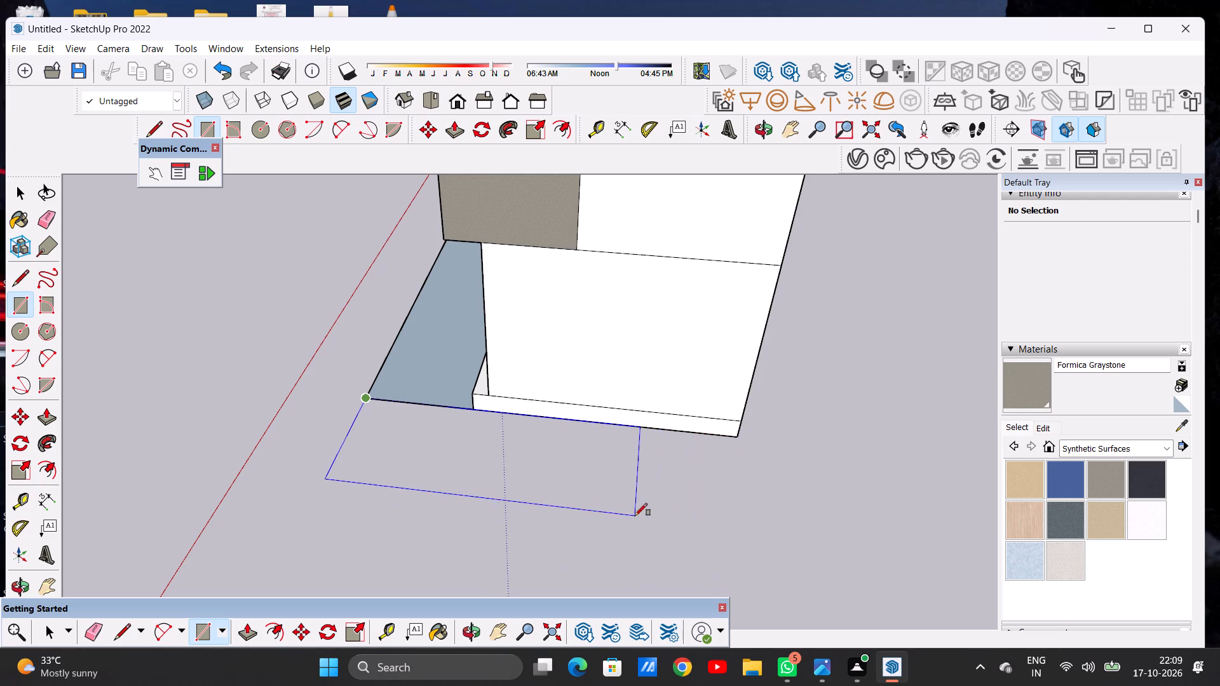
middle_drag(783, 493, 560, 459)
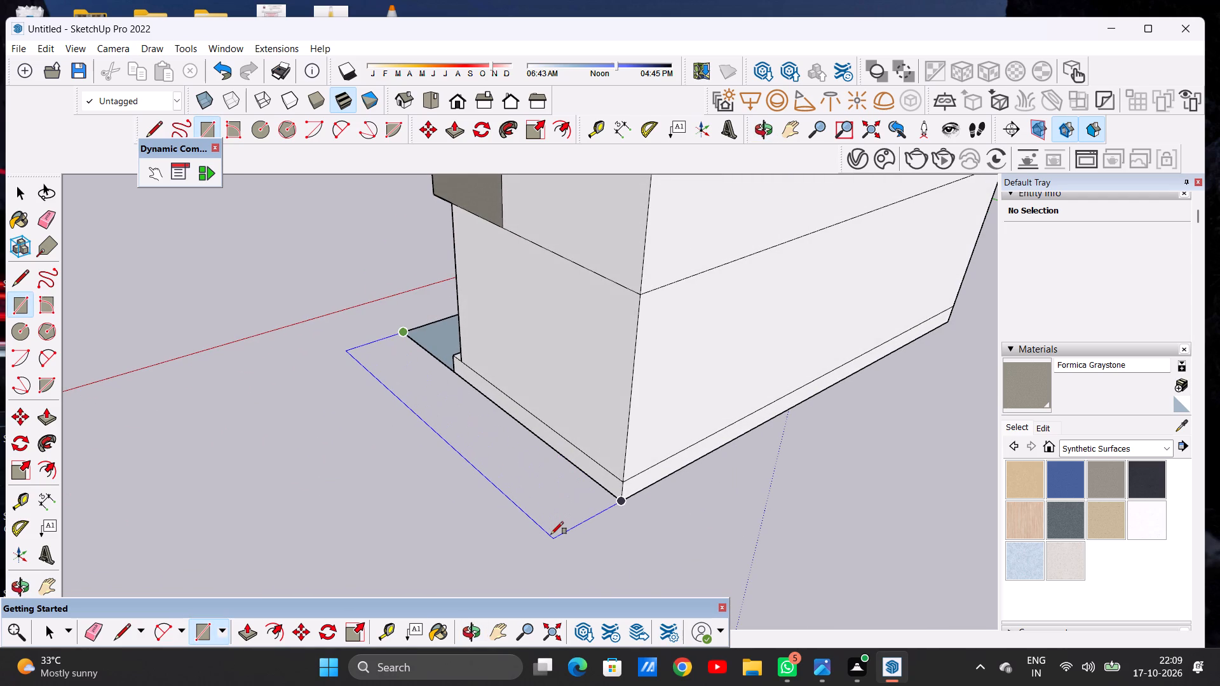
click(551, 534)
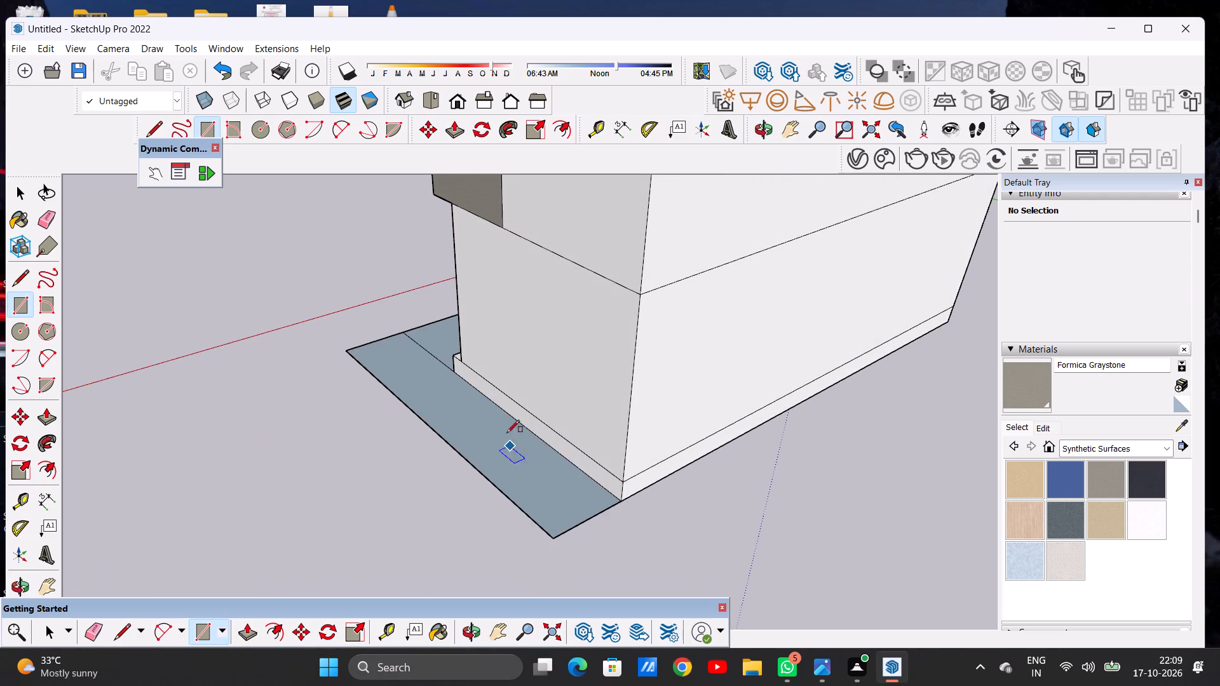
Draw a ground rectangle behind the building, from the right side strip's outer corner to the plinth's opposite rear corner.
scroll(503, 427, down, 6)
middle_drag(697, 462, 492, 486)
scroll(467, 478, up, 7)
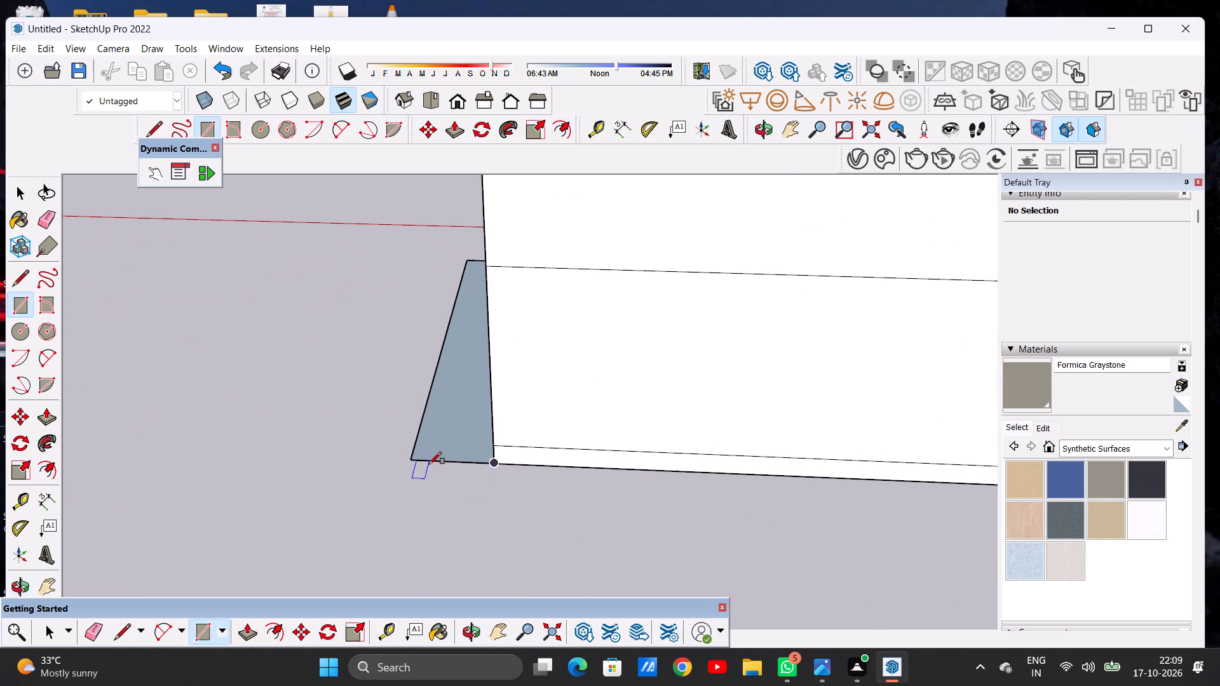
click(419, 462)
scroll(513, 490, down, 15)
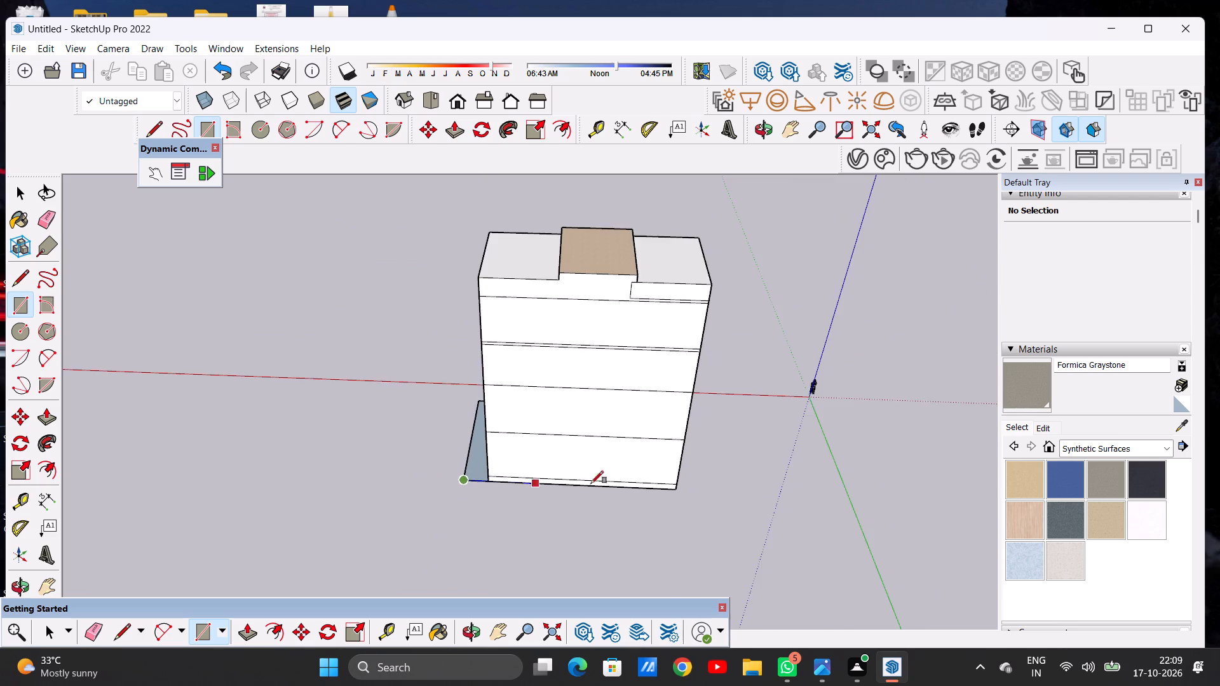
scroll(663, 490, up, 12)
click(678, 493)
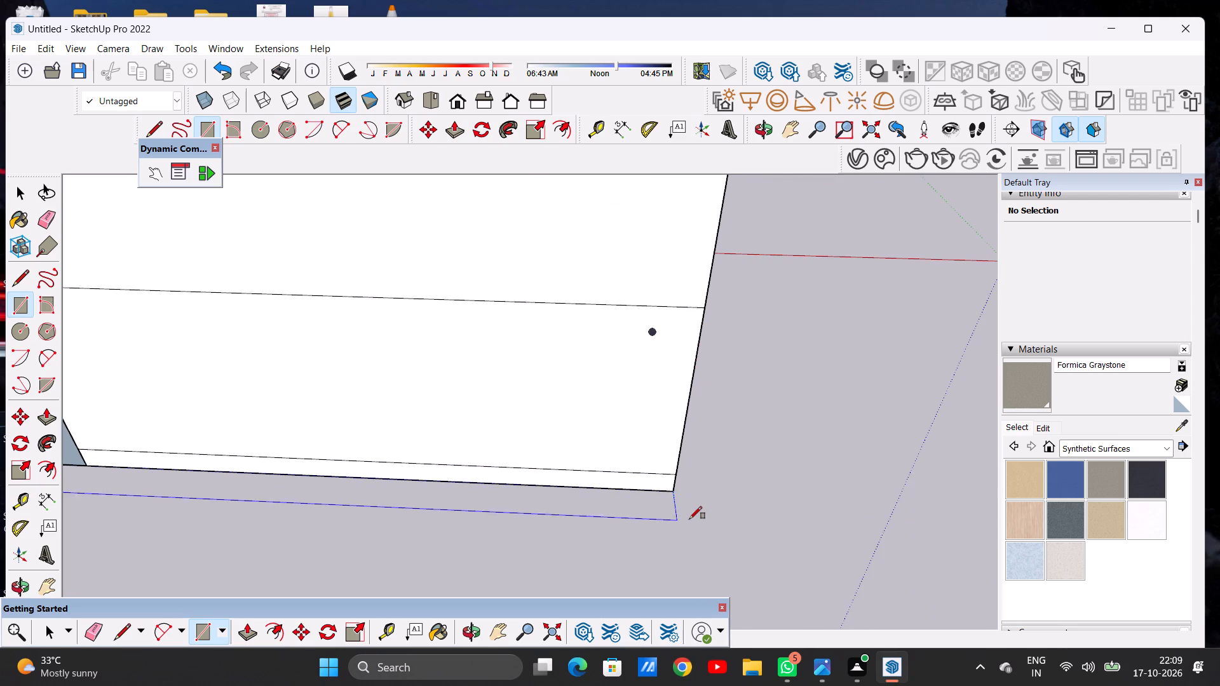
scroll(693, 503, down, 13)
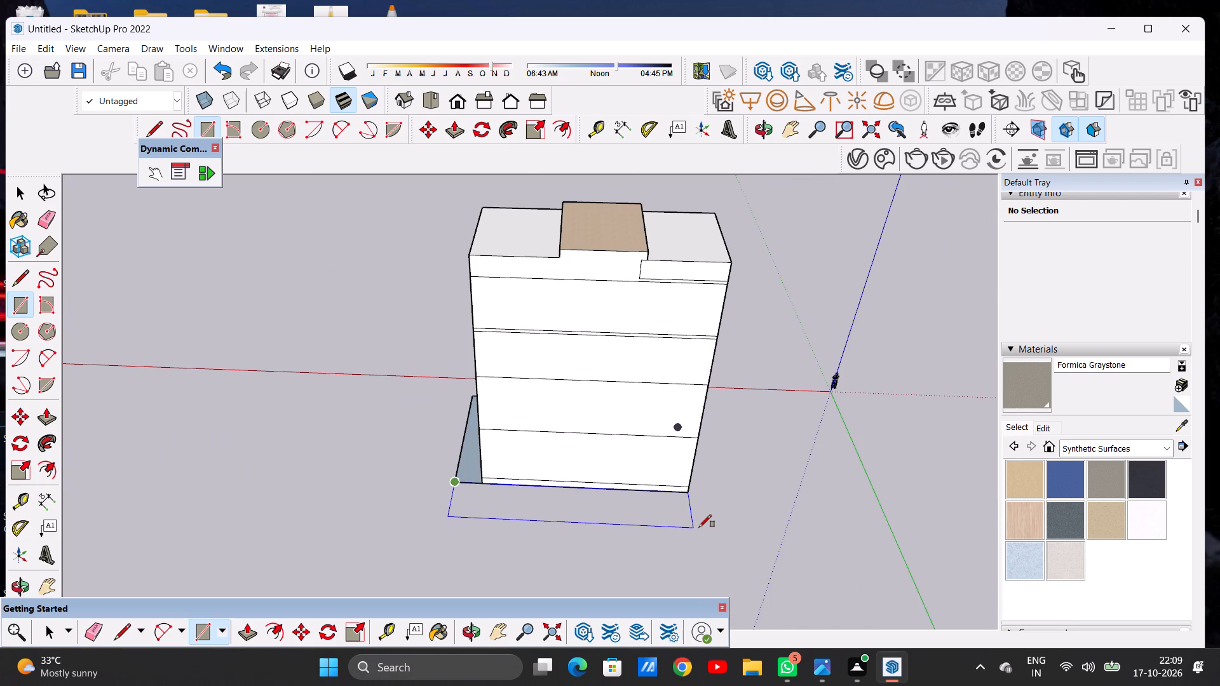
click(699, 527)
Draw a ground rectangle along the building's left side, from the rear strip's outer corner to the front strip's outer corner.
scroll(557, 504, down, 7)
middle_drag(693, 509, 668, 509)
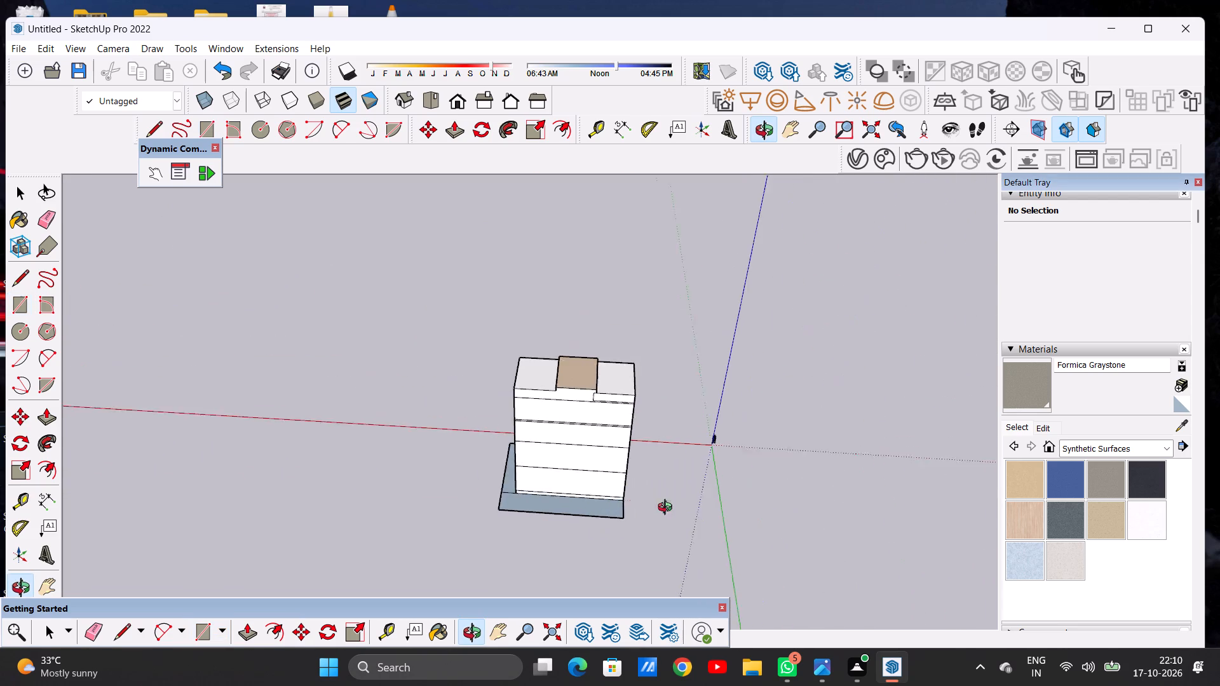
middle_drag(668, 509, 320, 473)
scroll(555, 387, down, 5)
scroll(587, 480, up, 17)
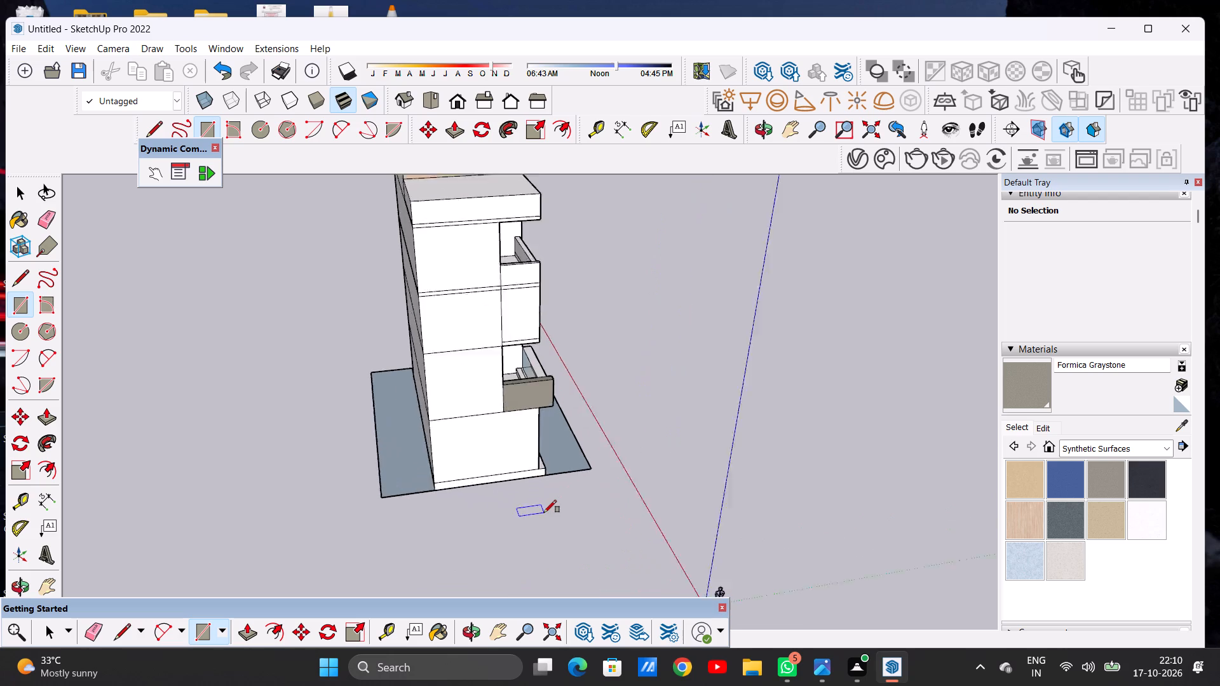
scroll(544, 513, up, 1)
scroll(464, 518, up, 7)
click(248, 478)
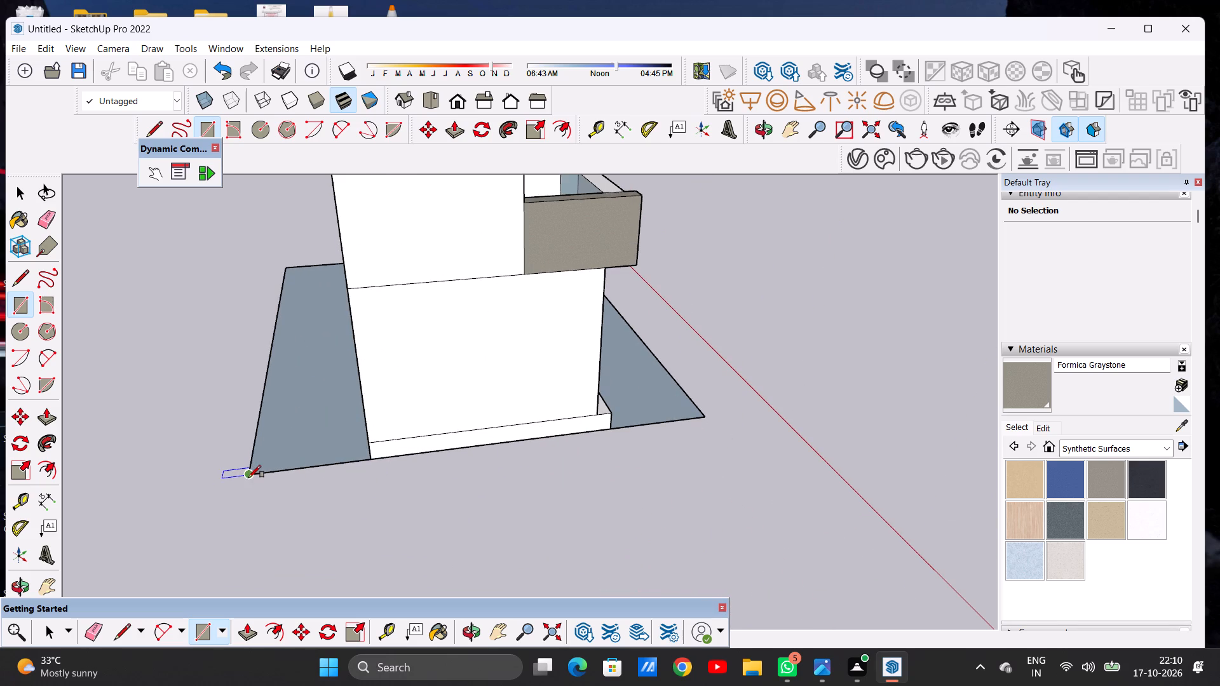
click(705, 416)
click(733, 464)
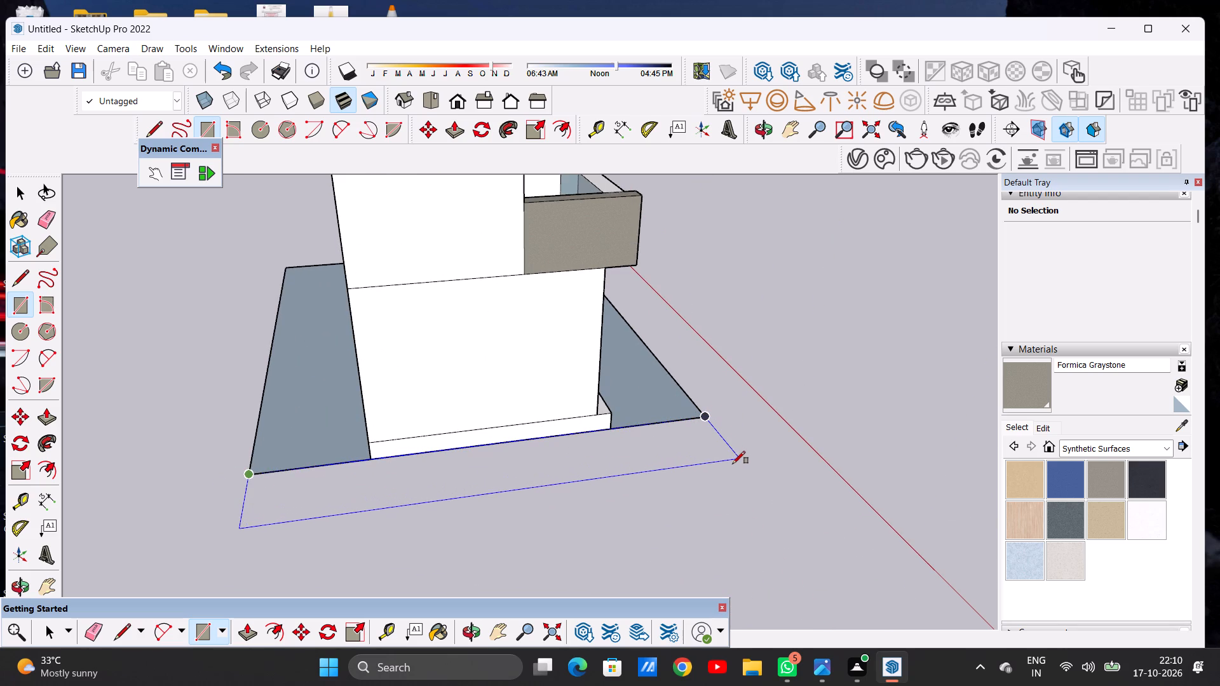
Erase the two seam edges at the front and rear corners of the ground apron on the building's left side.
key(space)
scroll(738, 474, down, 2)
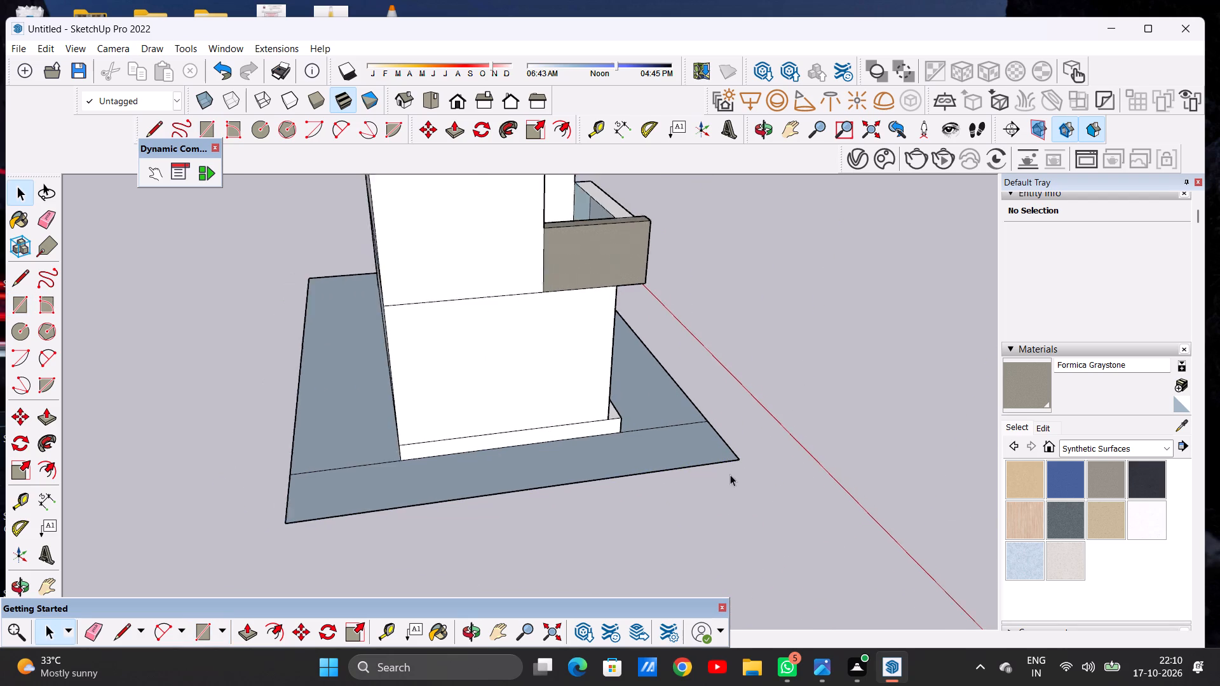
scroll(730, 474, down, 3)
middle_drag(735, 477, 280, 478)
scroll(451, 473, up, 5)
middle_drag(433, 474, 508, 425)
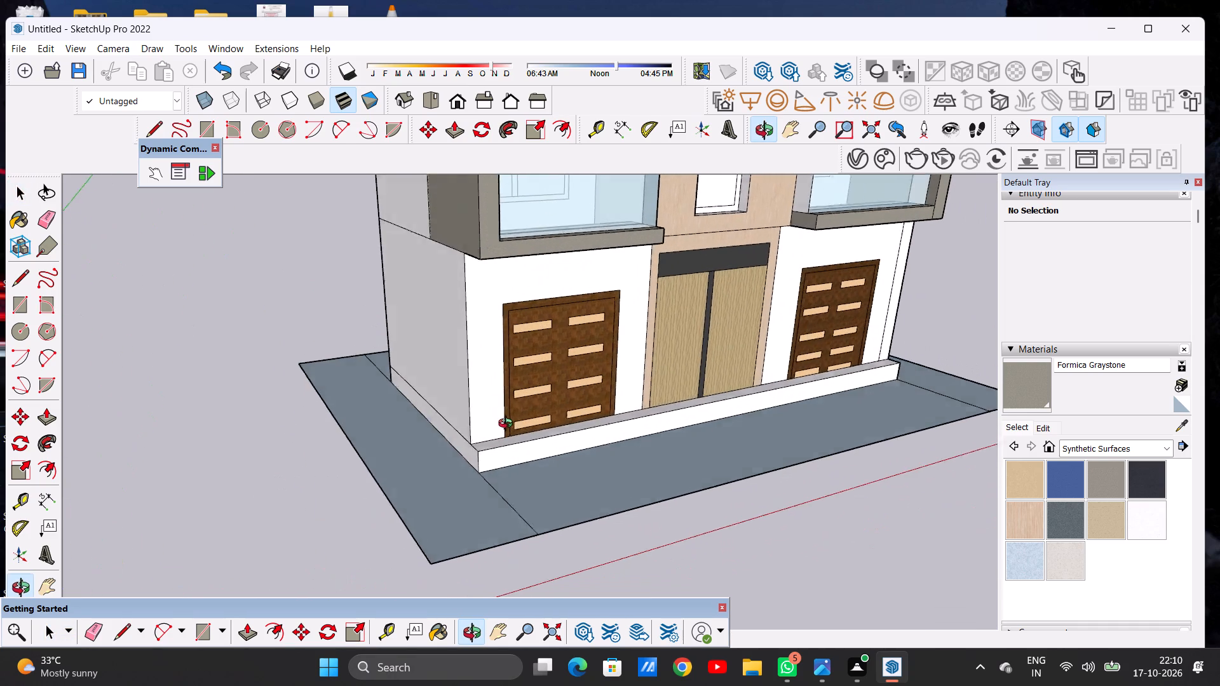
middle_drag(508, 425, 510, 418)
scroll(511, 482, up, 13)
middle_drag(538, 478, 357, 437)
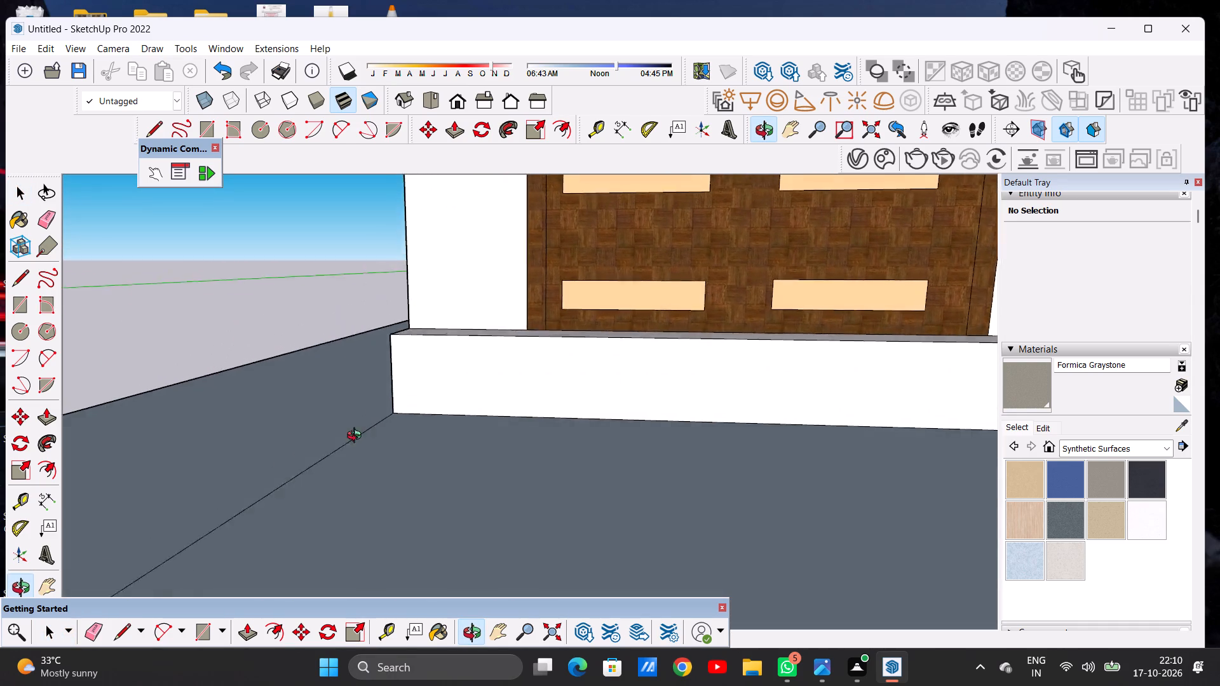
middle_drag(357, 437, 763, 504)
scroll(558, 471, down, 13)
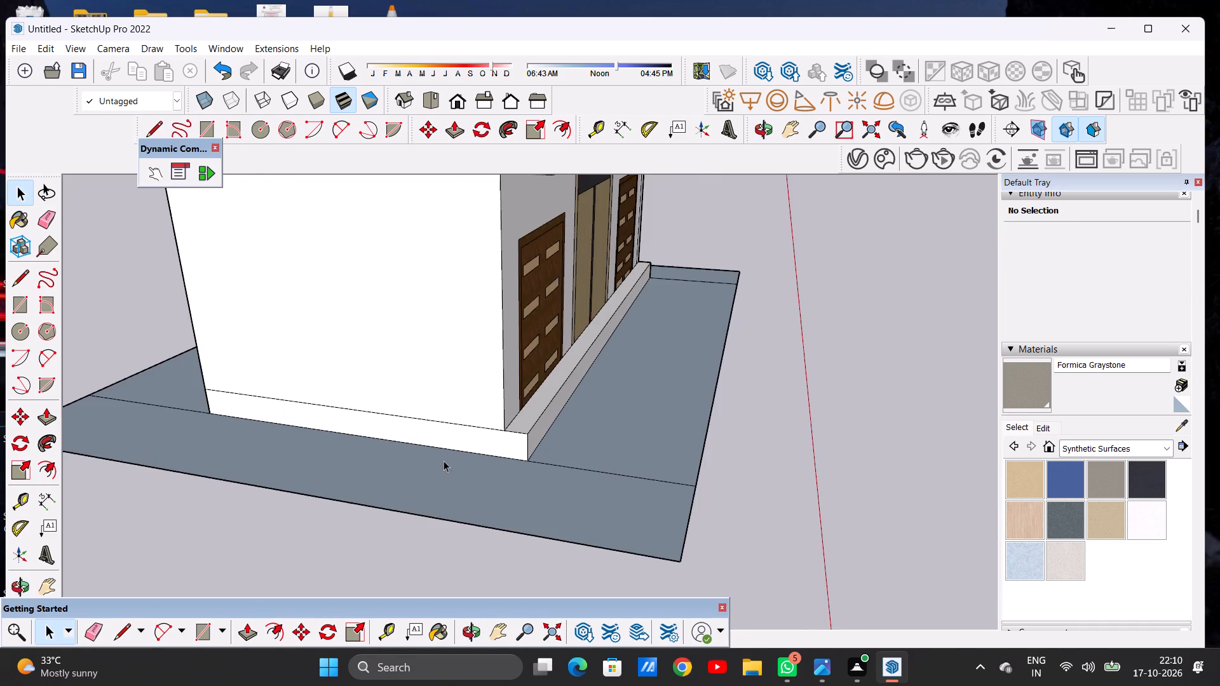
middle_drag(502, 551, 297, 539)
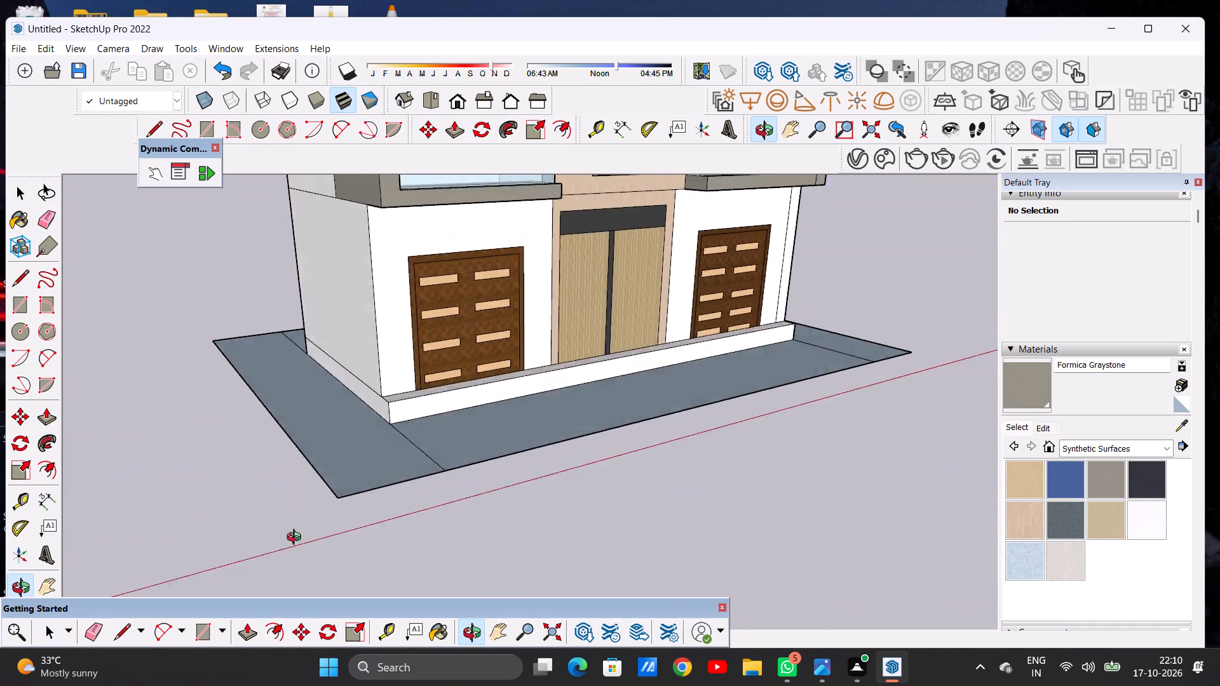
middle_drag(297, 539, 306, 584)
scroll(390, 525, up, 4)
key(e)
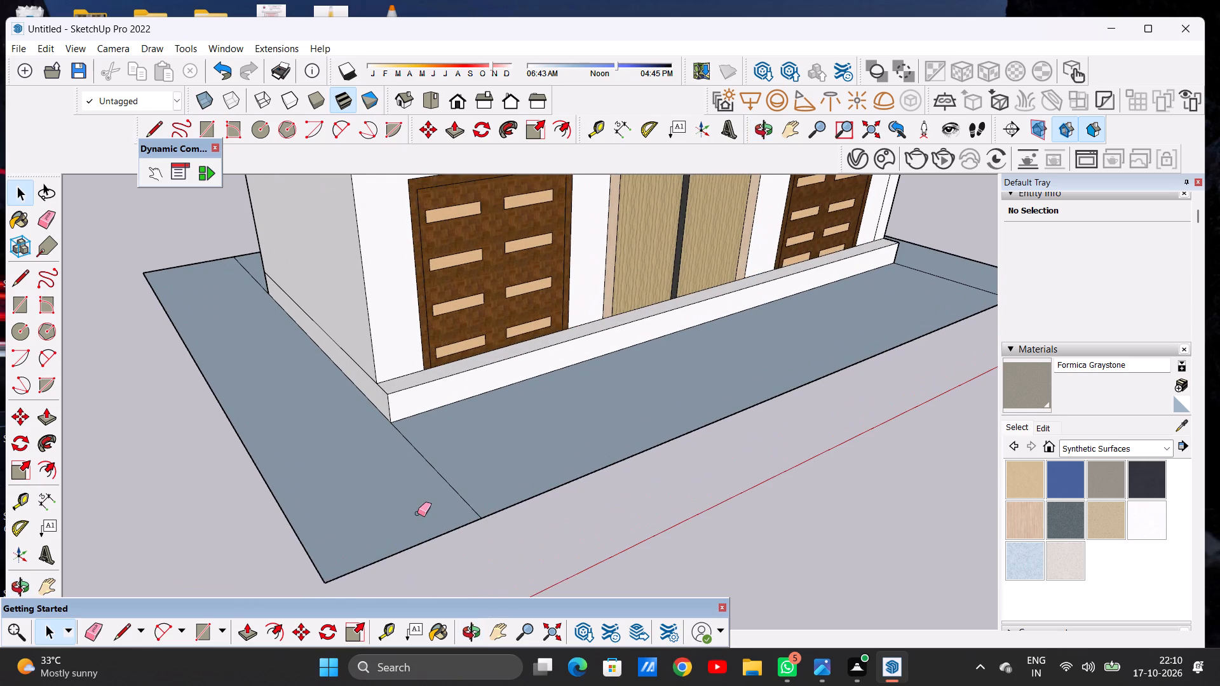
drag(471, 457, 402, 483)
scroll(460, 489, down, 5)
scroll(328, 349, up, 1)
scroll(323, 343, down, 1)
scroll(323, 343, up, 2)
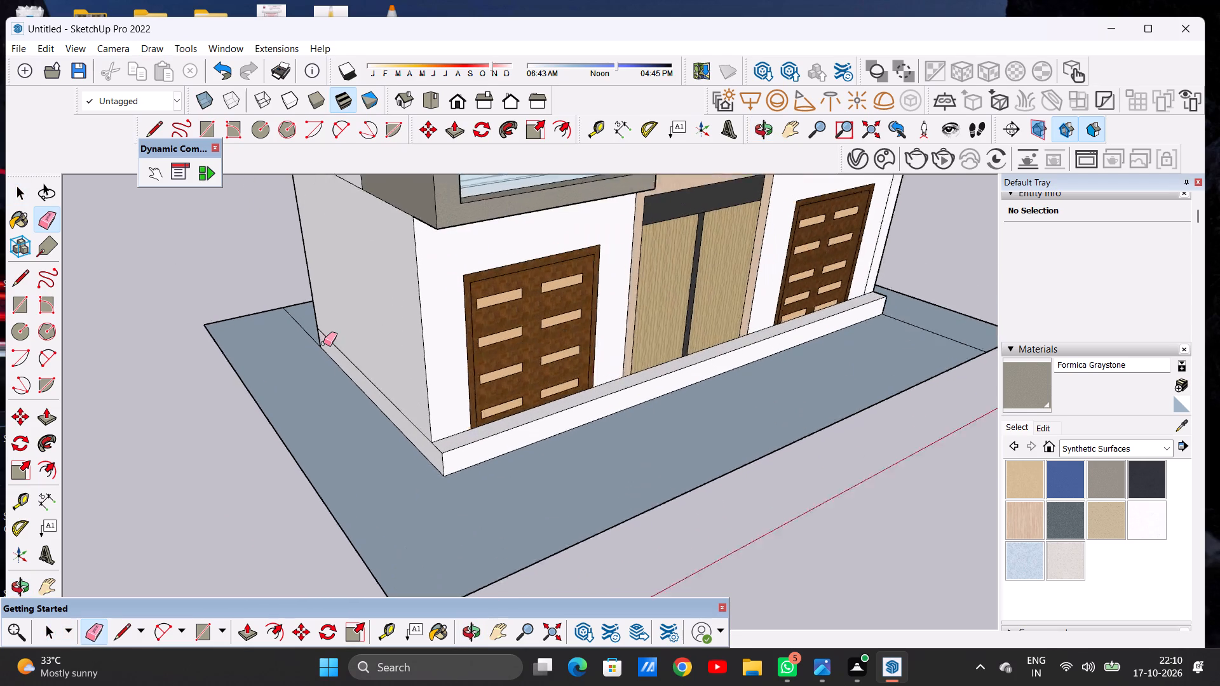
scroll(323, 343, up, 1)
middle_drag(294, 366, 613, 428)
scroll(199, 526, up, 4)
drag(210, 523, 218, 556)
scroll(398, 463, down, 4)
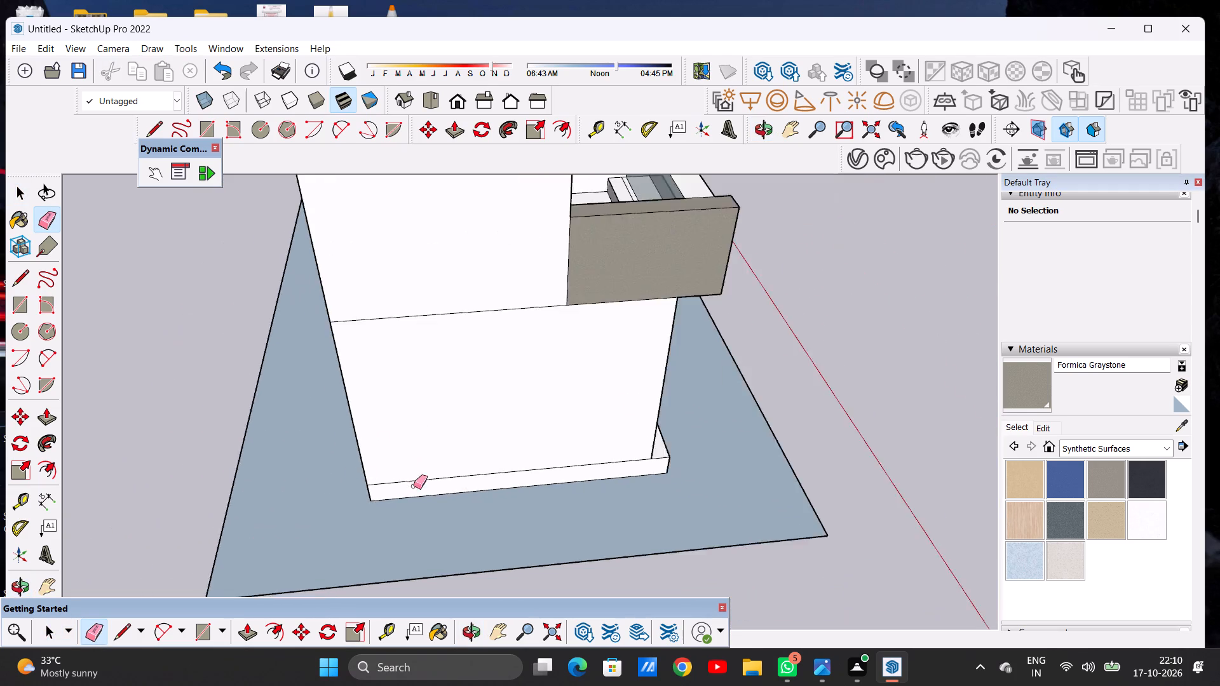
Erase the remaining seam edges at the apron's corners on the building's right side, so the apron is one face.
scroll(414, 486, down, 16)
middle_drag(592, 365, 73, 297)
scroll(896, 441, up, 7)
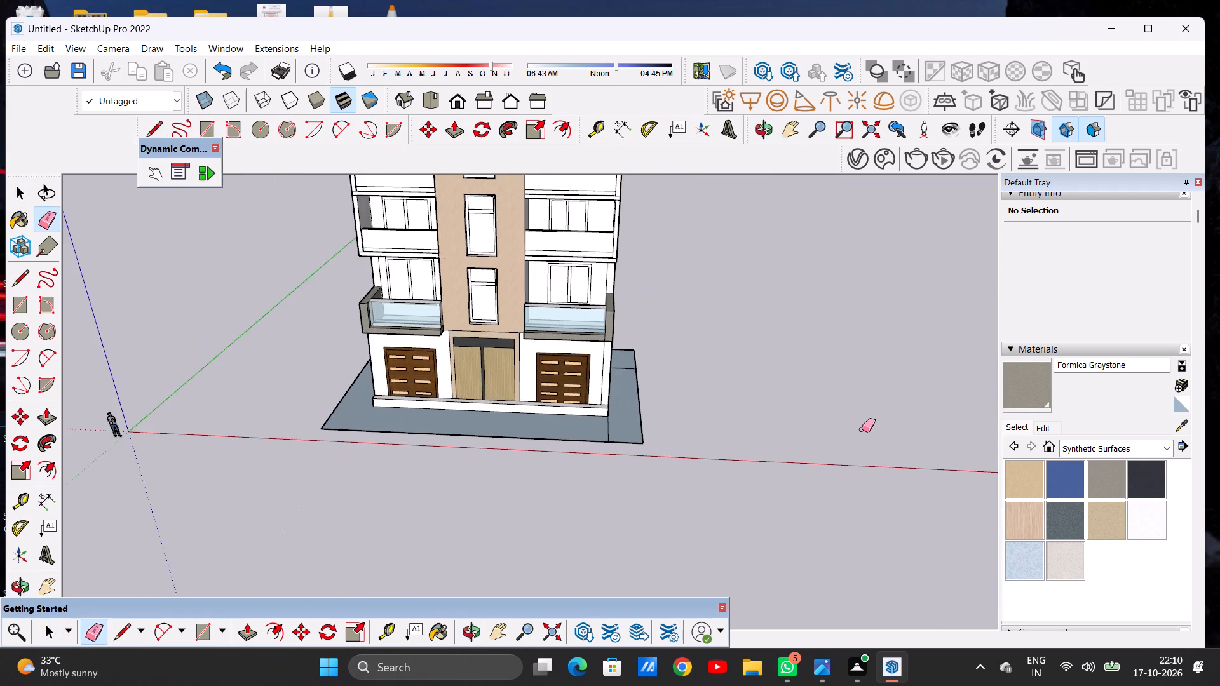
middle_drag(698, 410, 473, 443)
scroll(888, 392, up, 8)
drag(601, 408, 589, 419)
scroll(344, 502, up, 3)
drag(342, 498, 337, 512)
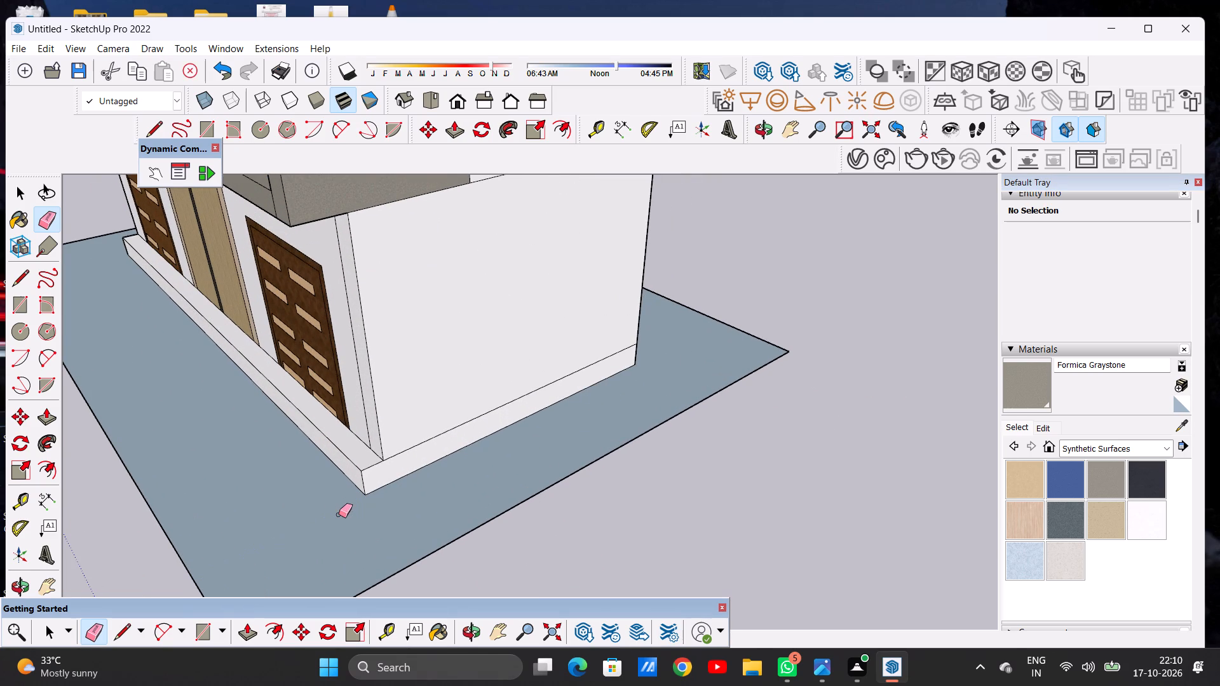
key(space)
Paint the ground apron around the building with the Quartz Light Grey material from Synthetic Surfaces.
scroll(461, 365, down, 5)
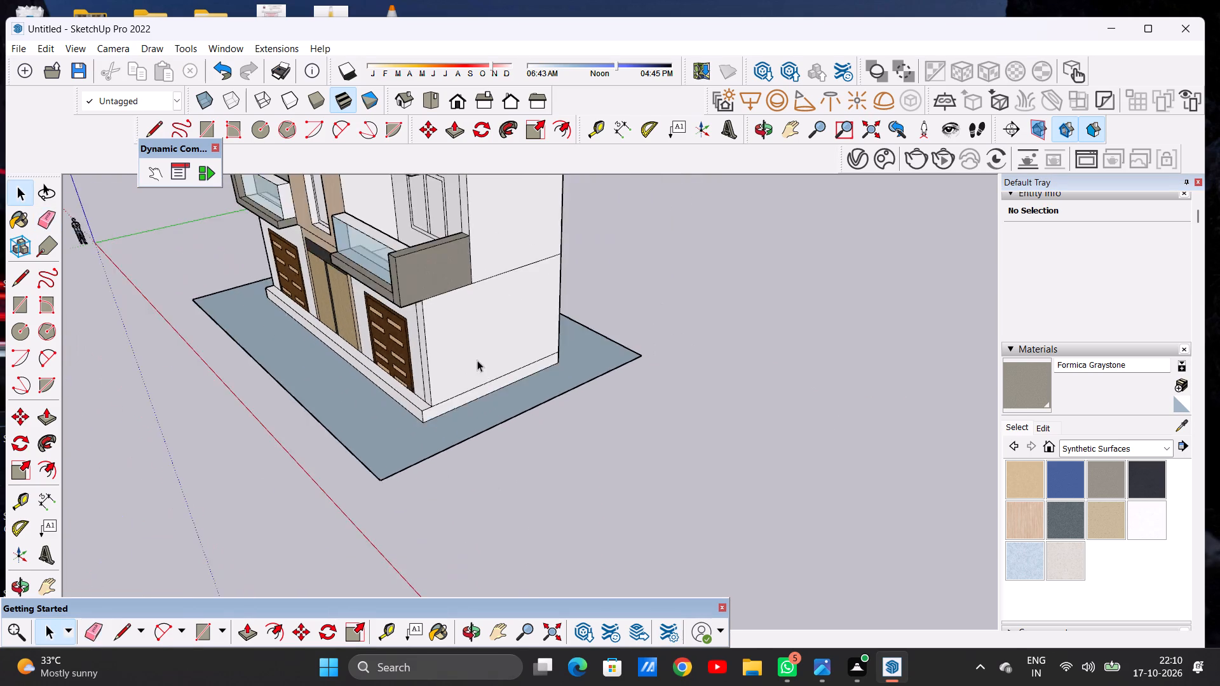
scroll(477, 360, down, 10)
middle_drag(387, 377, 596, 356)
scroll(611, 419, down, 5)
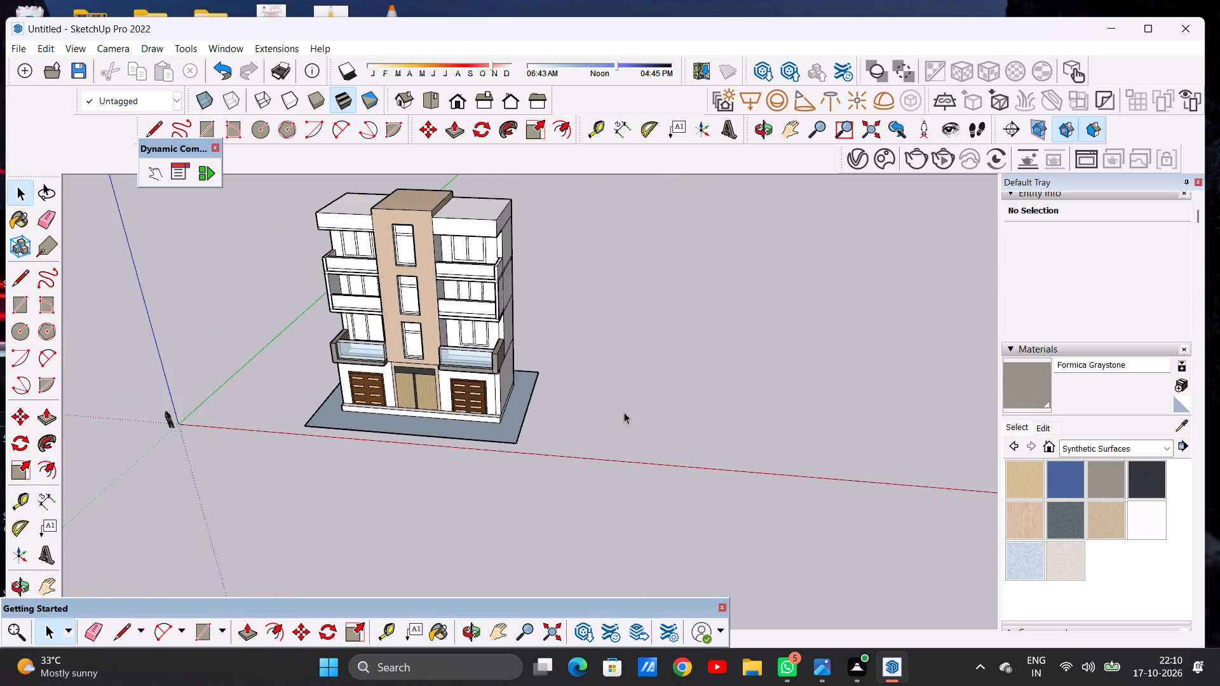
scroll(624, 412, down, 4)
scroll(538, 375, up, 5)
middle_drag(508, 394, 592, 311)
scroll(593, 310, up, 1)
scroll(602, 338, down, 5)
scroll(503, 394, up, 7)
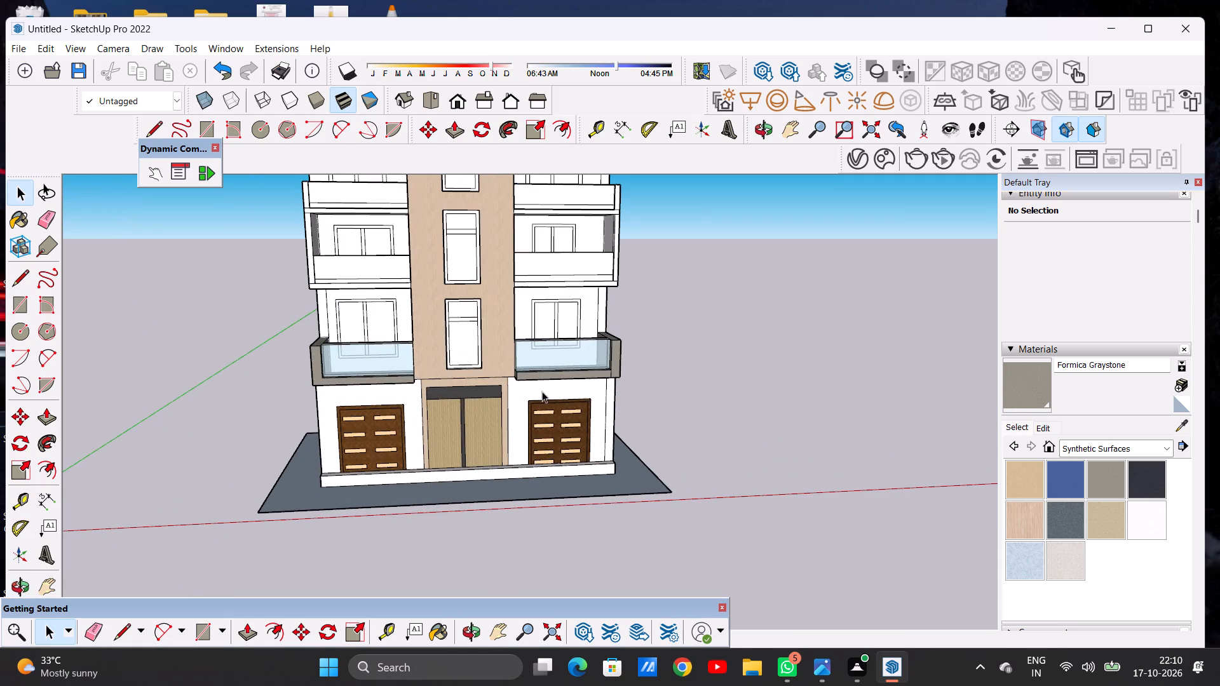
scroll(630, 368, down, 6)
middle_drag(631, 407, 551, 548)
scroll(556, 543, up, 3)
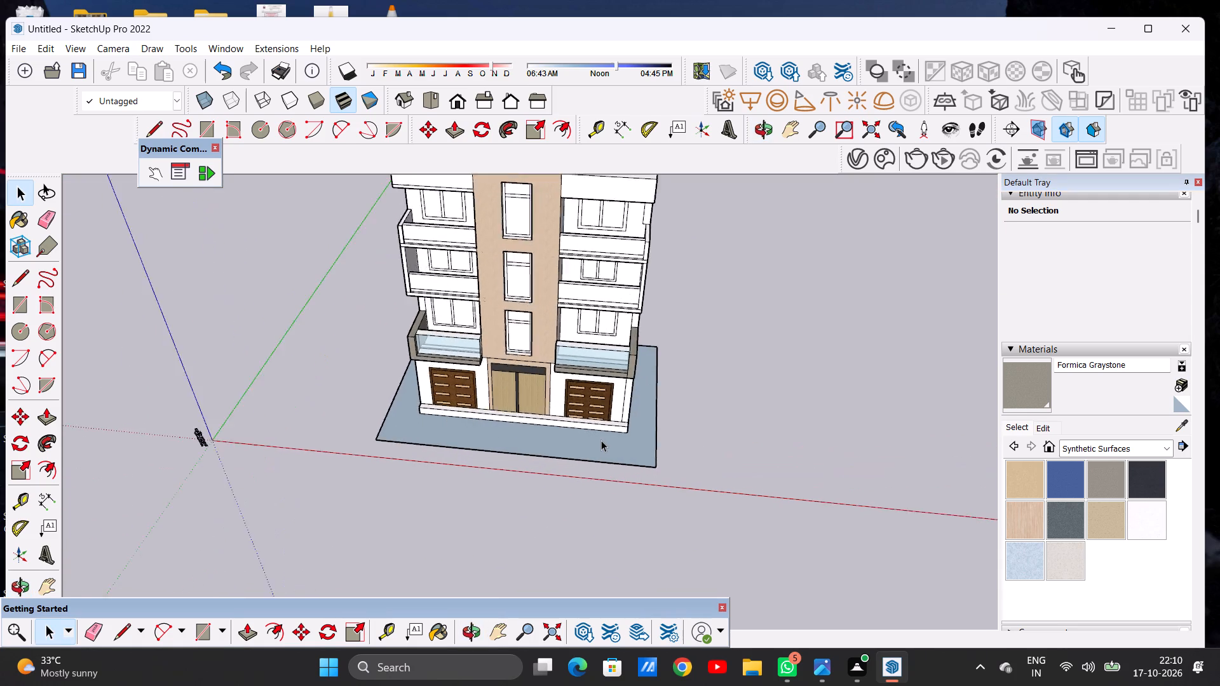
scroll(601, 440, up, 3)
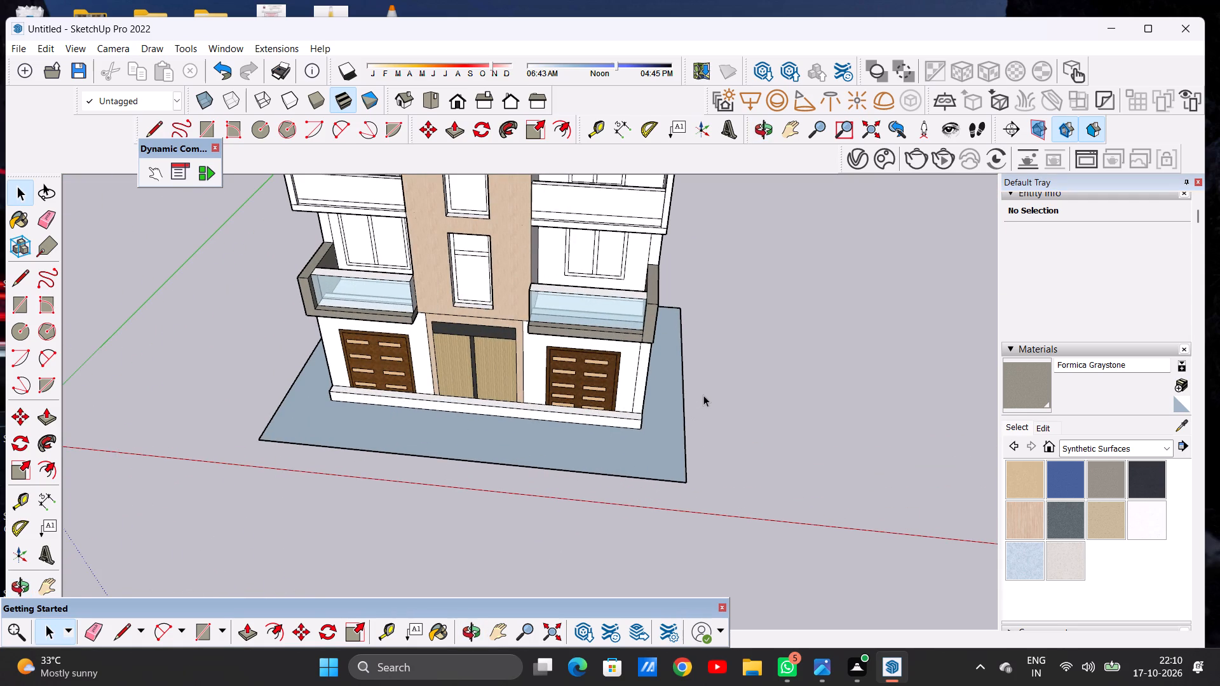
scroll(713, 378, down, 5)
scroll(711, 408, up, 5)
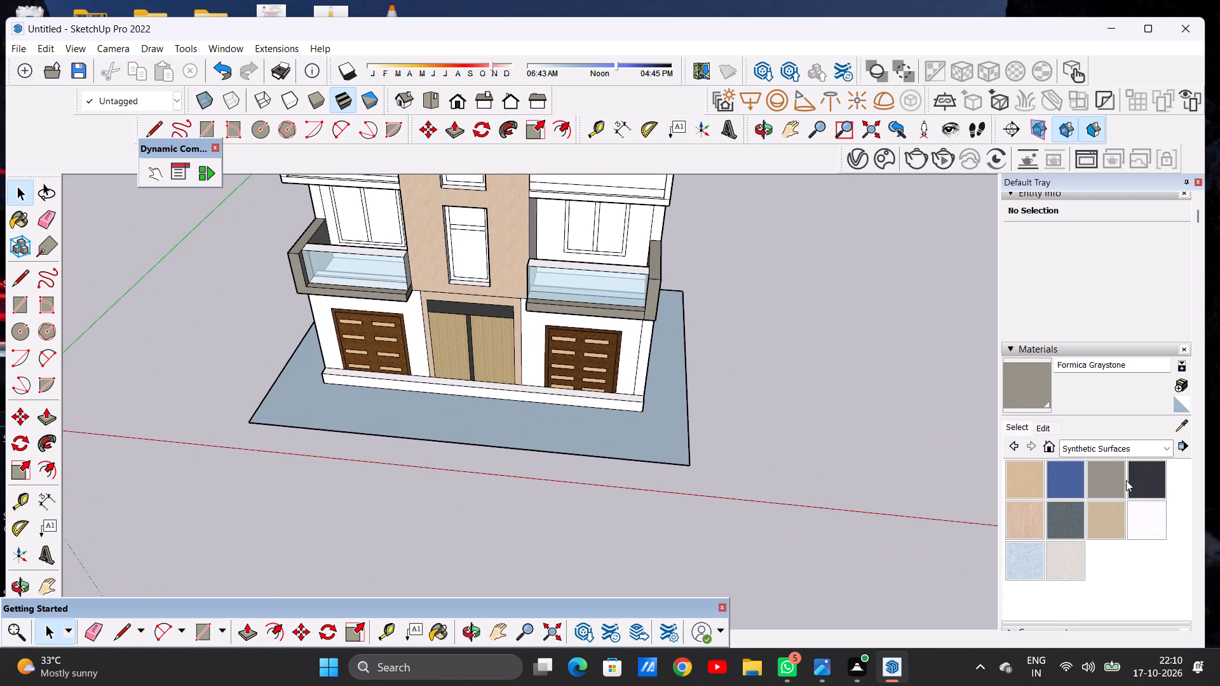
click(1146, 521)
scroll(670, 384, up, 5)
click(694, 464)
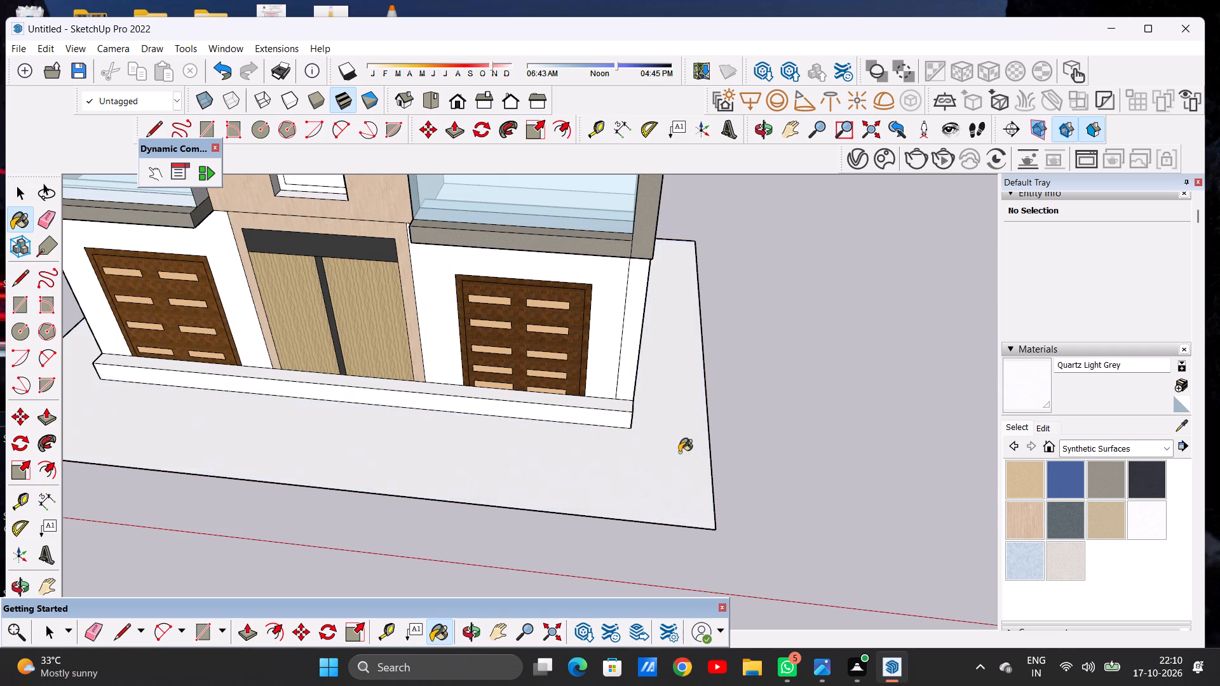
scroll(679, 458, down, 5)
scroll(670, 499, up, 6)
key(space)
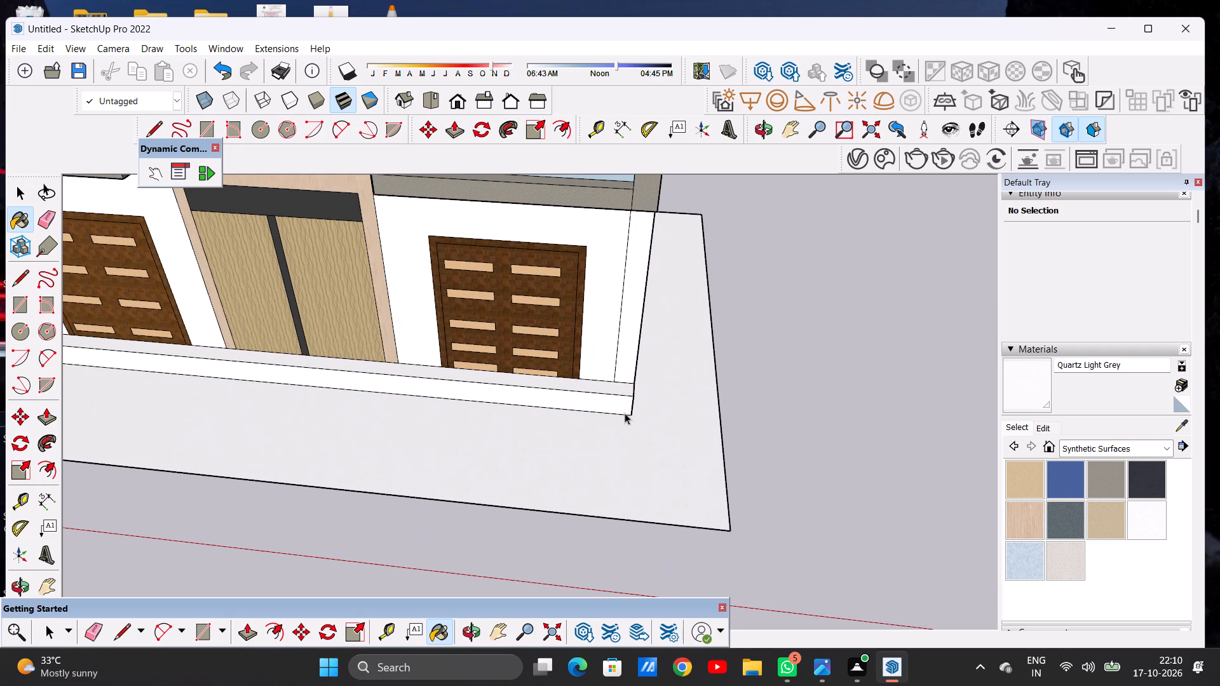
Erase the stray vertical edge on the ground-floor front wall between the right garage door and the building corner.
scroll(625, 416, down, 11)
middle_drag(648, 470, 694, 297)
middle_drag(632, 318, 598, 434)
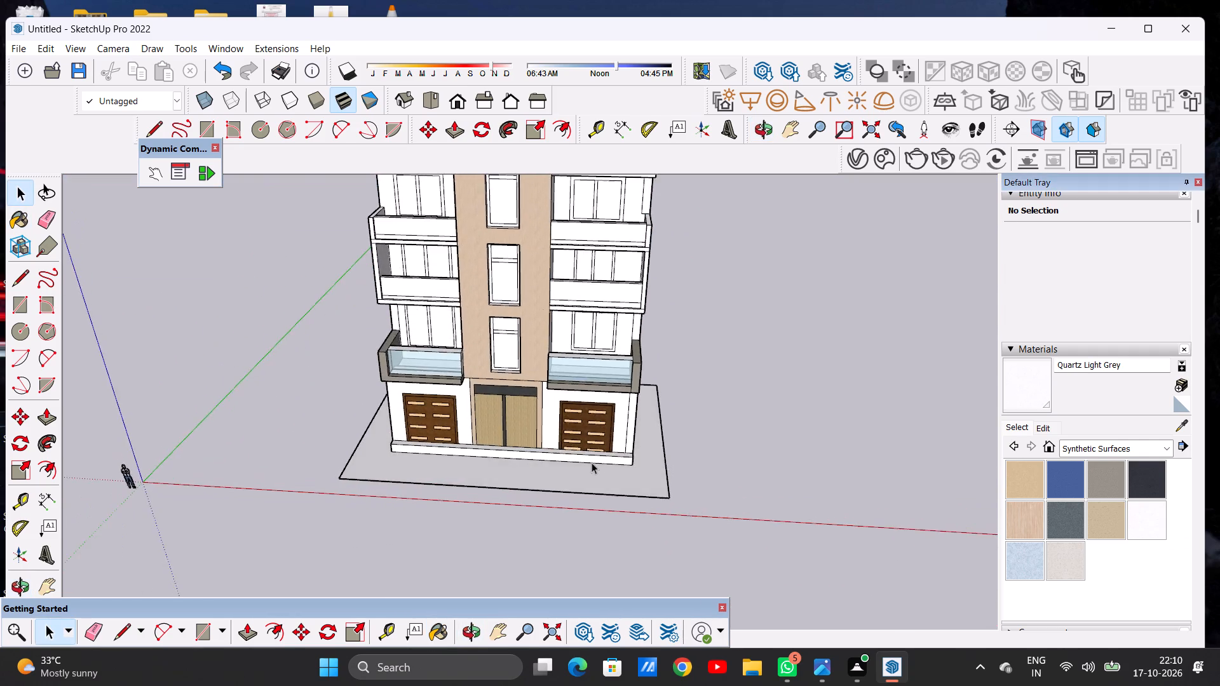
scroll(592, 466, down, 11)
scroll(574, 455, up, 7)
middle_drag(567, 452, 567, 399)
scroll(562, 417, up, 4)
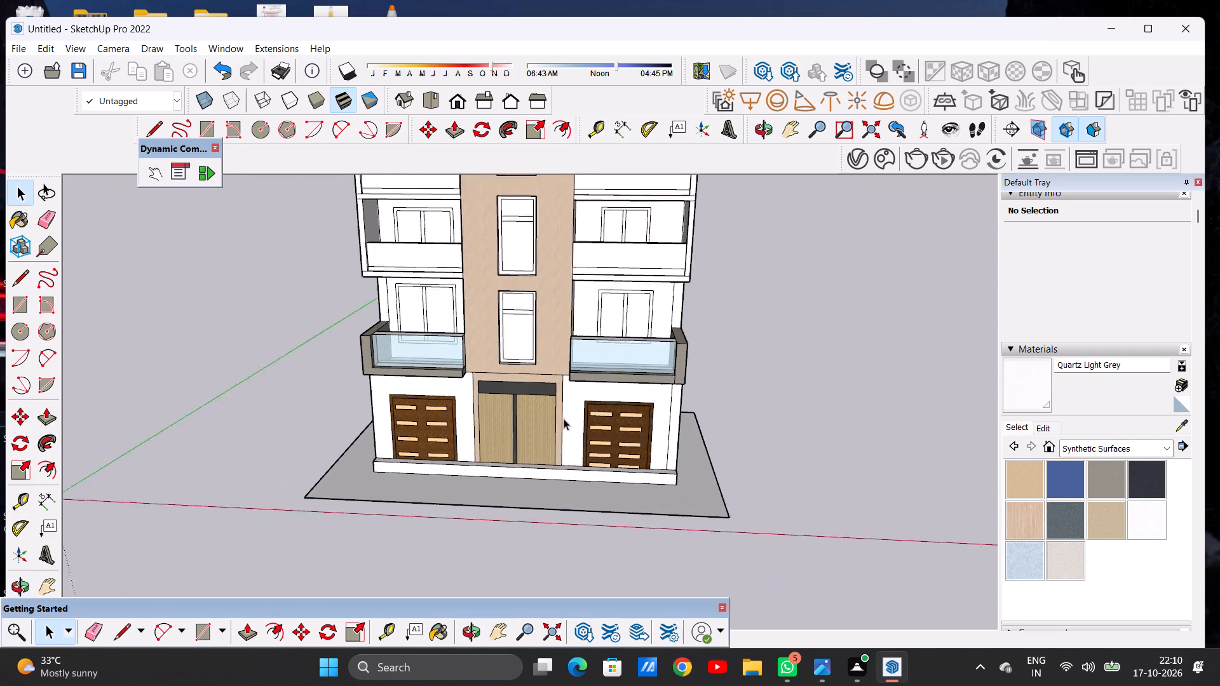
scroll(564, 419, up, 2)
middle_drag(596, 430, 606, 359)
scroll(677, 414, up, 5)
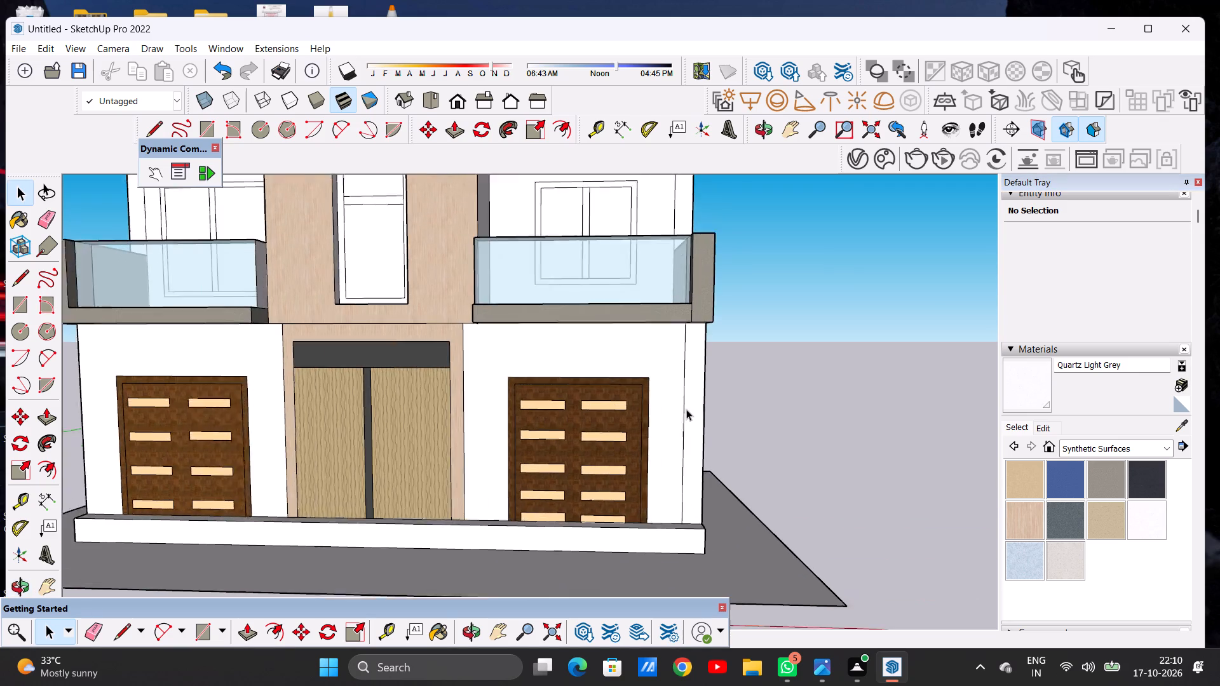
scroll(686, 409, up, 2)
scroll(646, 393, down, 7)
scroll(667, 407, up, 8)
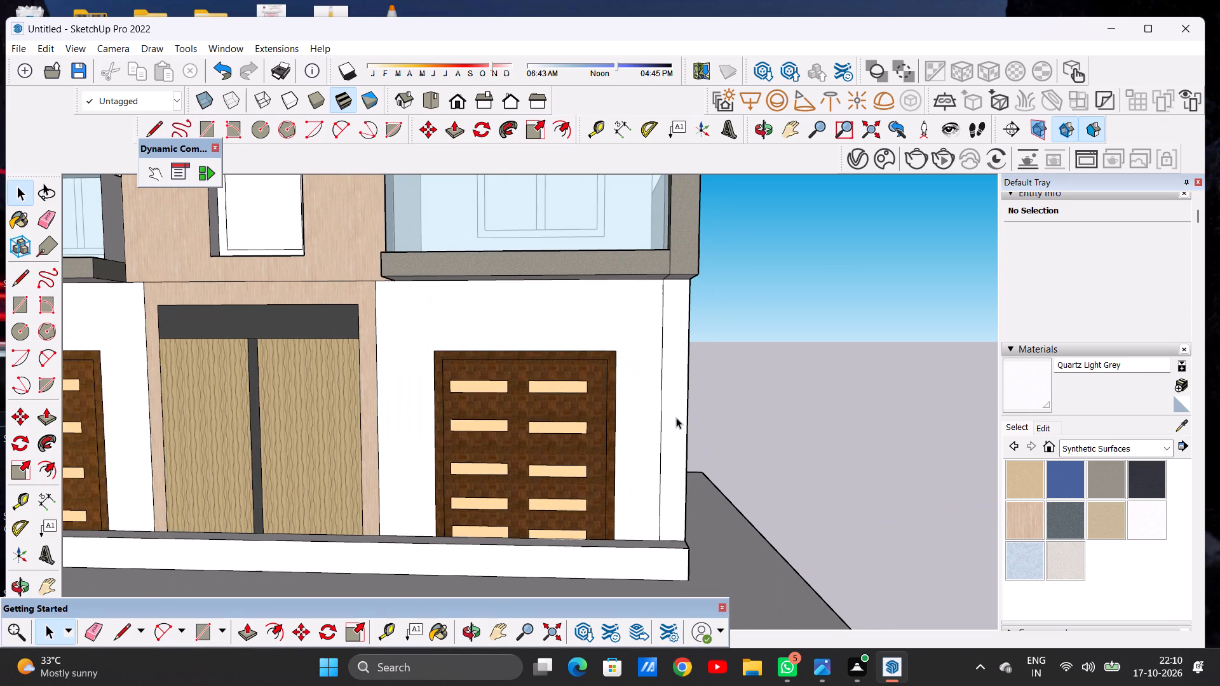
key(e)
scroll(692, 384, up, 2)
scroll(686, 383, down, 1)
scroll(686, 383, up, 1)
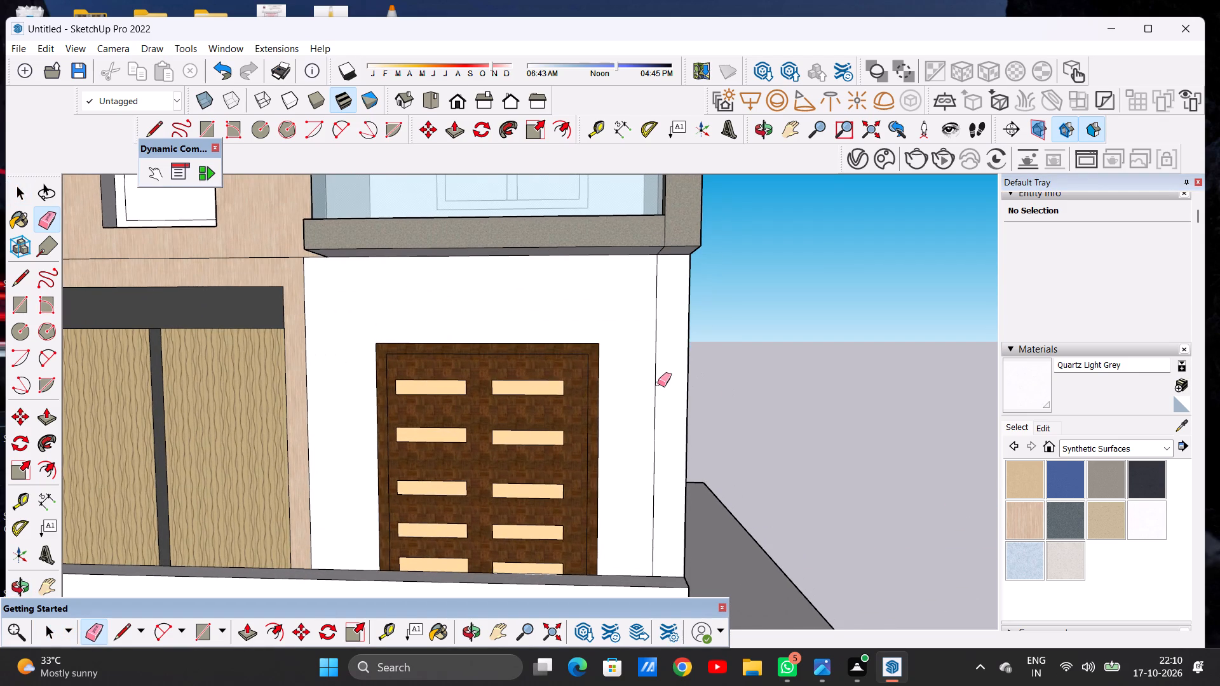
drag(653, 386, 660, 382)
key(space)
Paint both underside faces of the right first-floor balcony with Formica Graystone.
scroll(580, 344, down, 3)
middle_drag(579, 389, 587, 260)
click(1103, 483)
scroll(665, 240, up, 2)
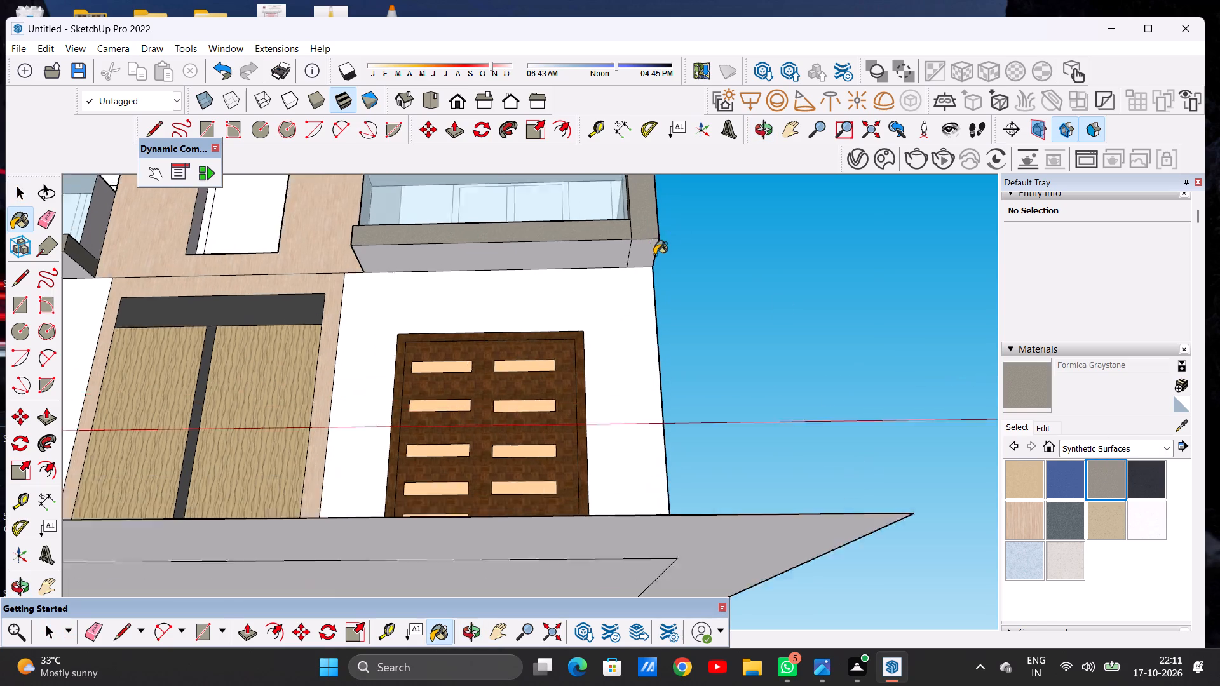
scroll(654, 255, up, 9)
click(625, 232)
click(550, 243)
scroll(700, 313, down, 10)
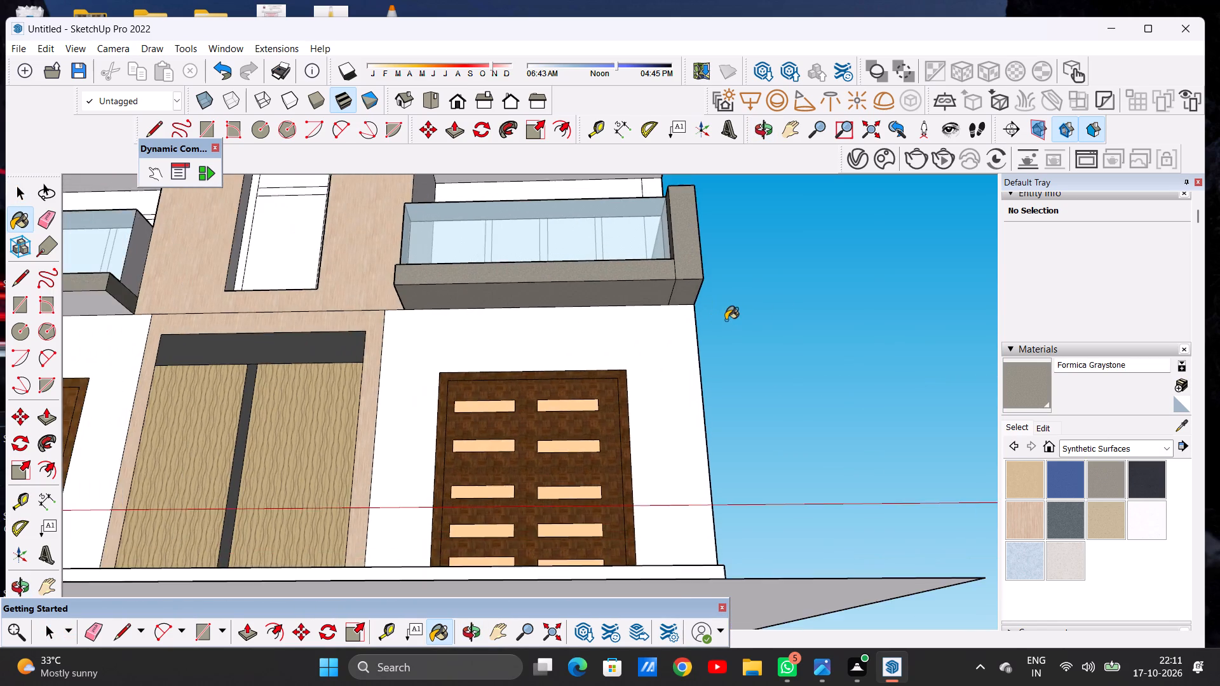
Paint both underside faces of the left first-floor balcony with the same Formica Graystone.
scroll(726, 320, down, 11)
scroll(7, 165, up, 1)
scroll(170, 367, up, 5)
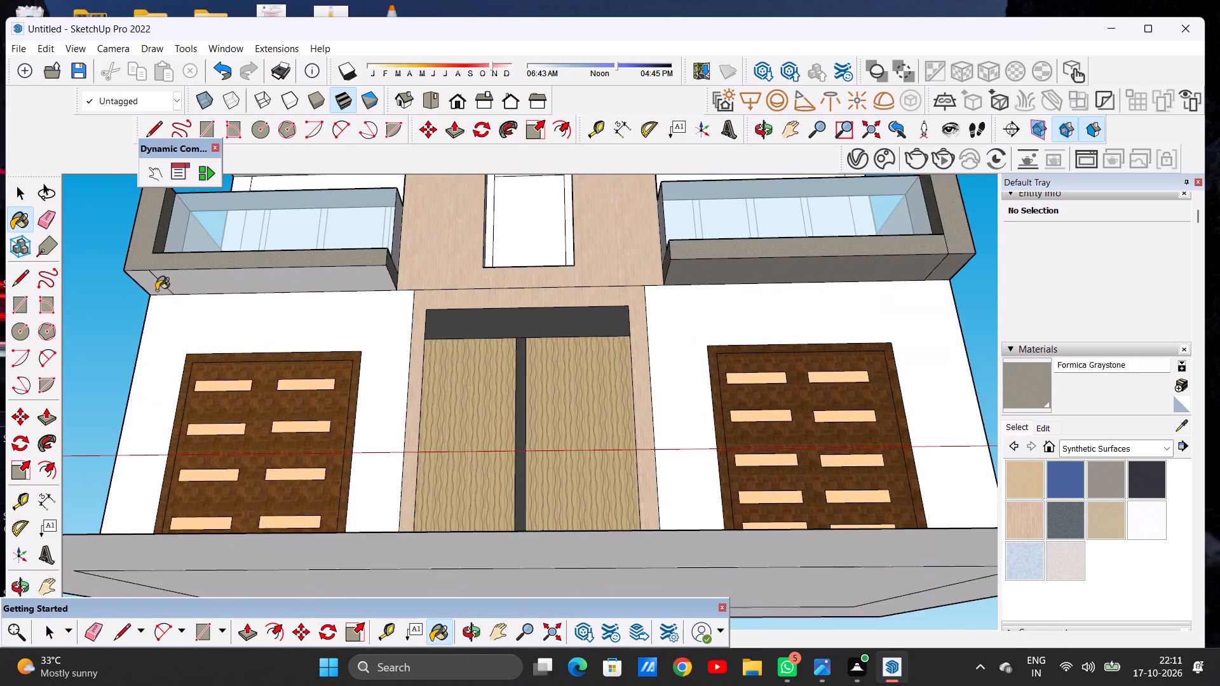
scroll(156, 290, up, 2)
scroll(157, 287, down, 1)
scroll(157, 287, up, 7)
click(137, 275)
click(216, 258)
scroll(286, 290, down, 9)
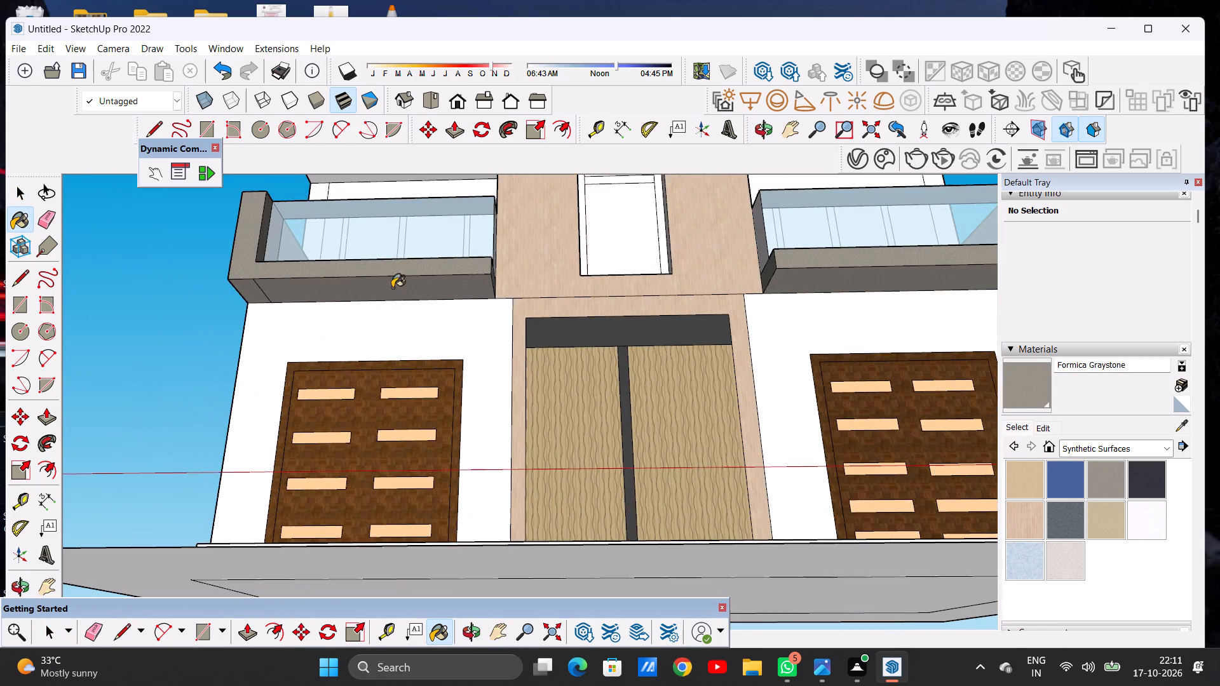
middle_drag(370, 286, 319, 383)
scroll(327, 393, down, 14)
middle_drag(454, 375, 538, 419)
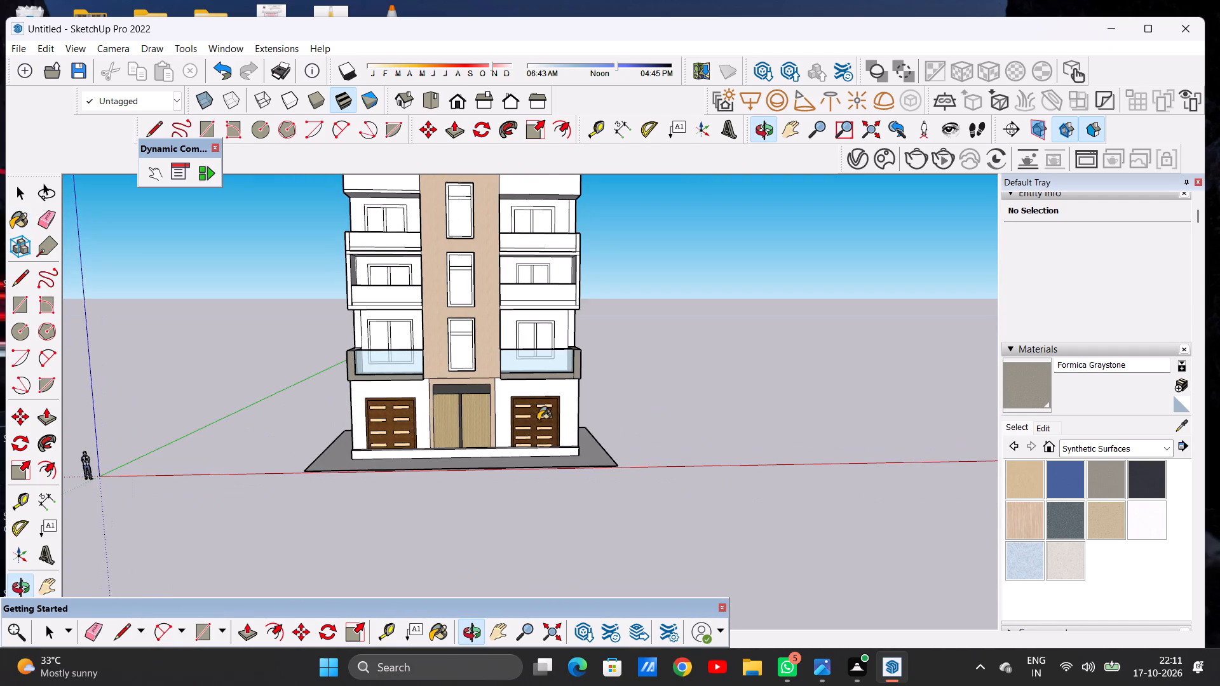
key(space)
Paint the ground-floor front wall around the right garage door with 0035_Tan from the Colors-Named collection.
scroll(546, 389, up, 10)
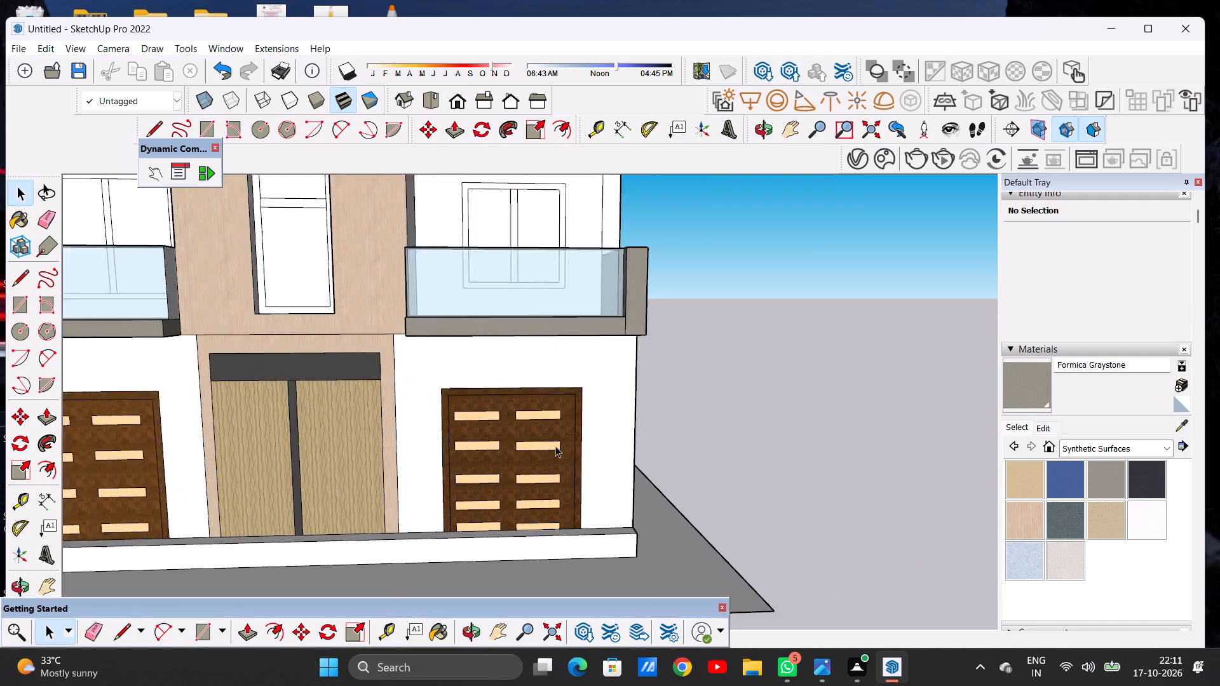
scroll(555, 446, up, 7)
scroll(555, 446, down, 9)
scroll(561, 473, up, 1)
middle_drag(554, 452, 553, 426)
scroll(554, 426, up, 2)
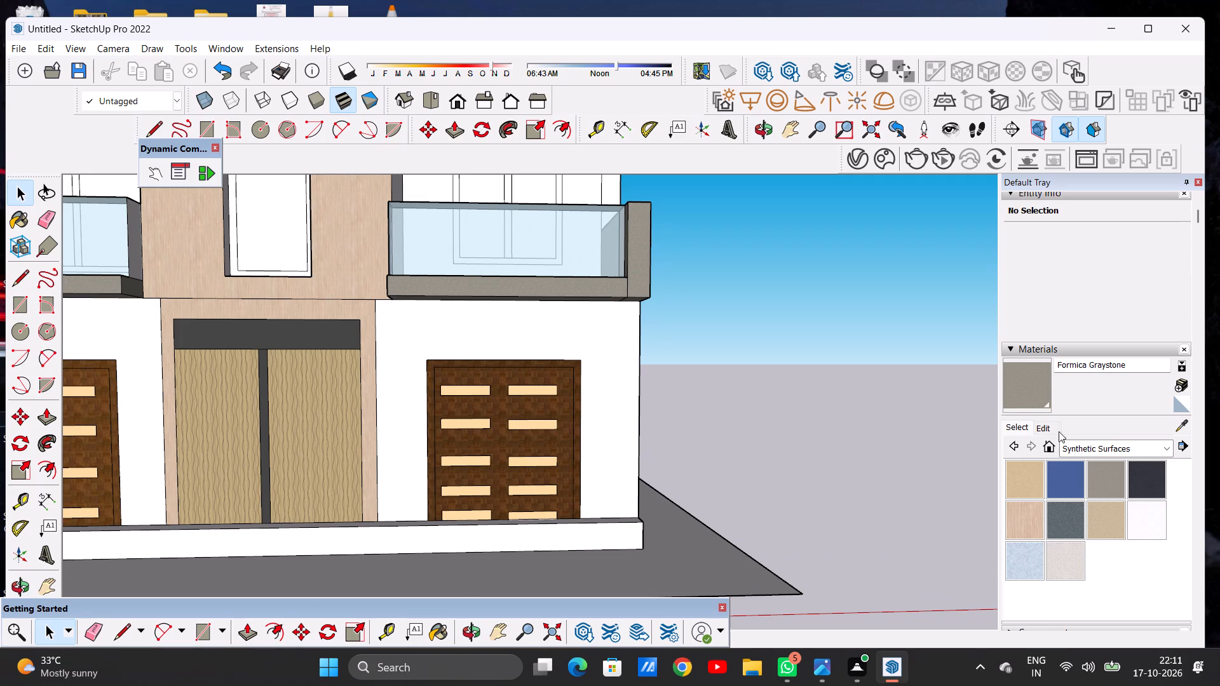
click(1074, 441)
click(1115, 509)
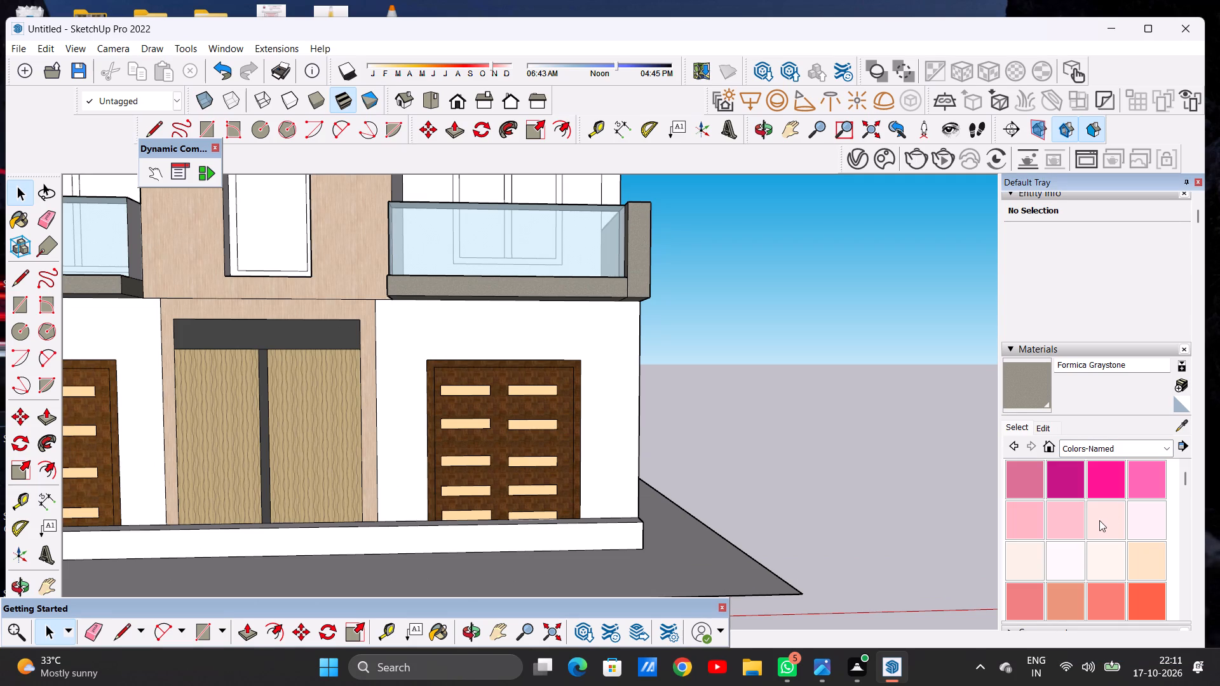
scroll(1094, 522, down, 4)
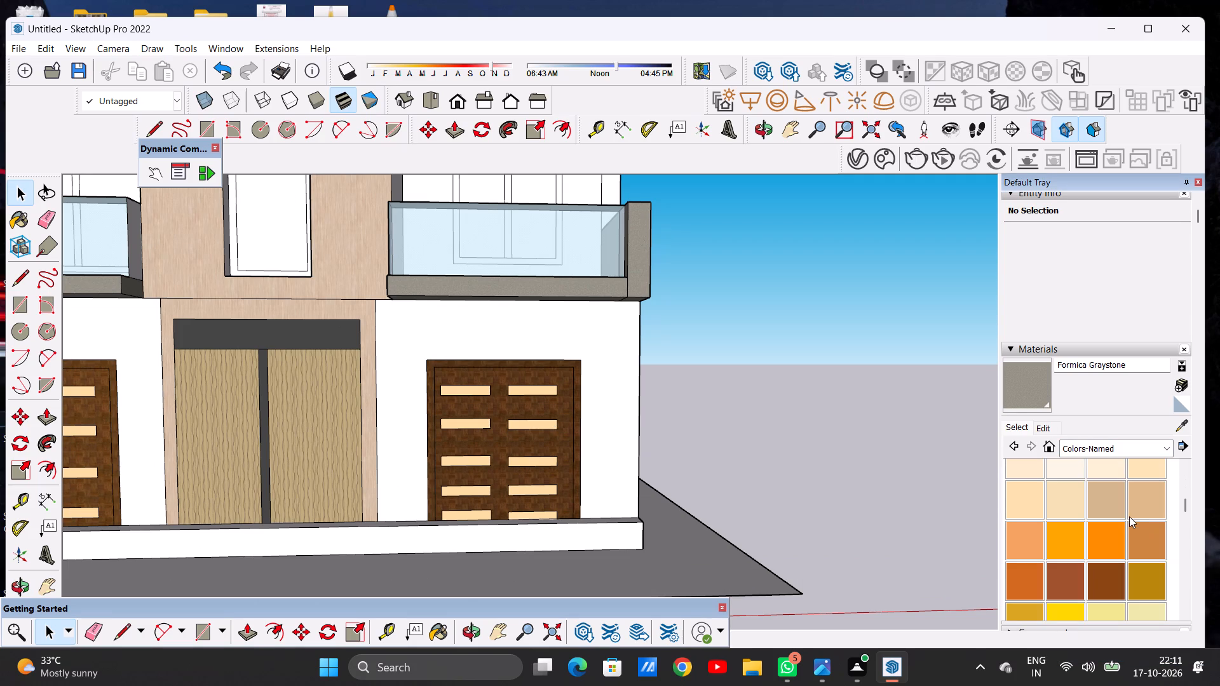
click(1111, 495)
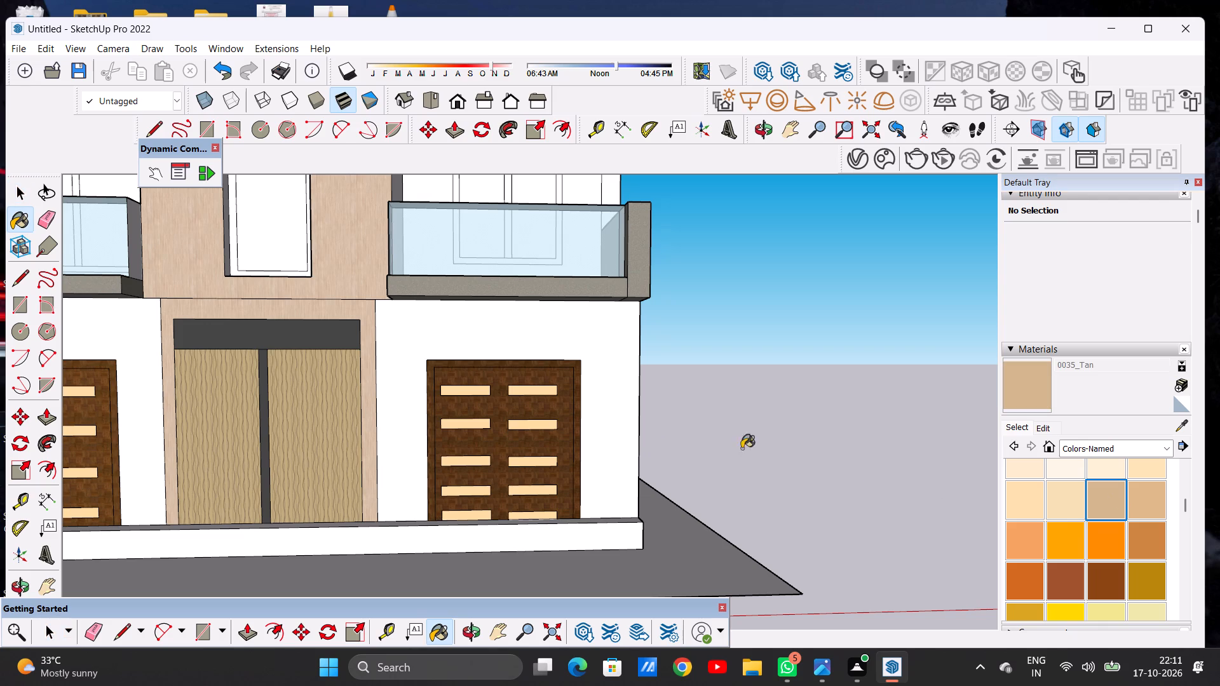
scroll(446, 368, up, 7)
click(435, 333)
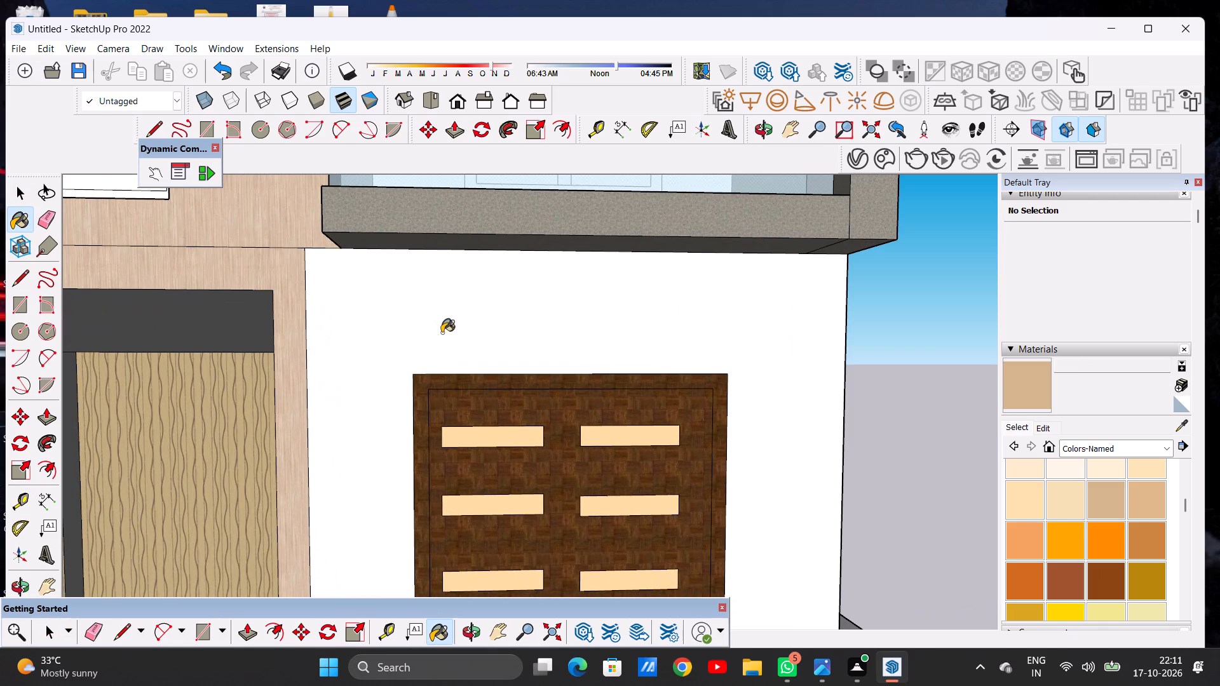
Edit the 0035_Tan material to make its colour slightly darker.
scroll(532, 332, down, 12)
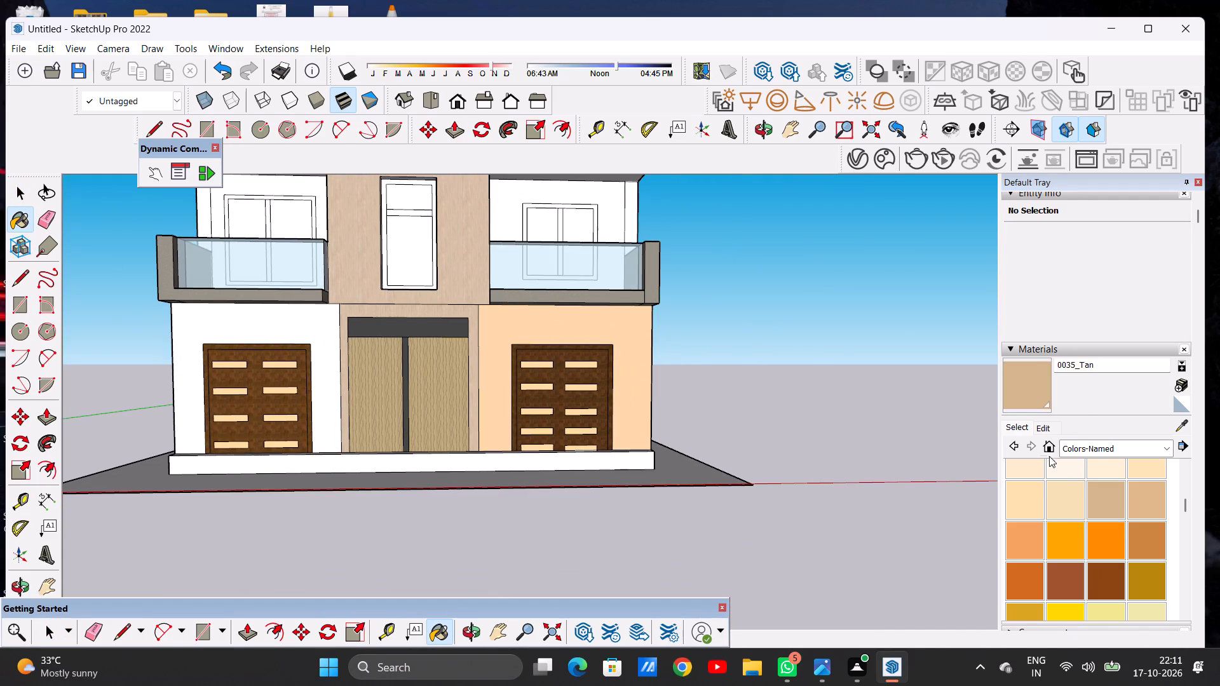
click(1038, 431)
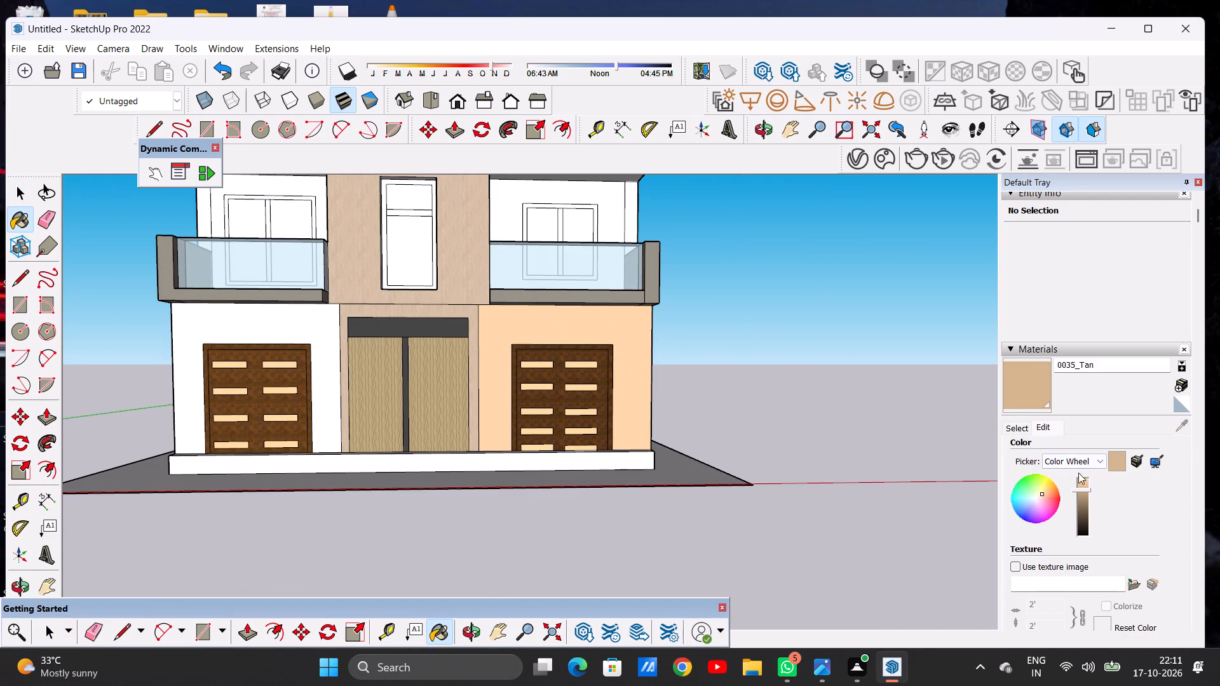
click(1080, 494)
Paint the ground-floor front wall around the left garage door with the darkened 0035_Tan.
scroll(776, 401, down, 3)
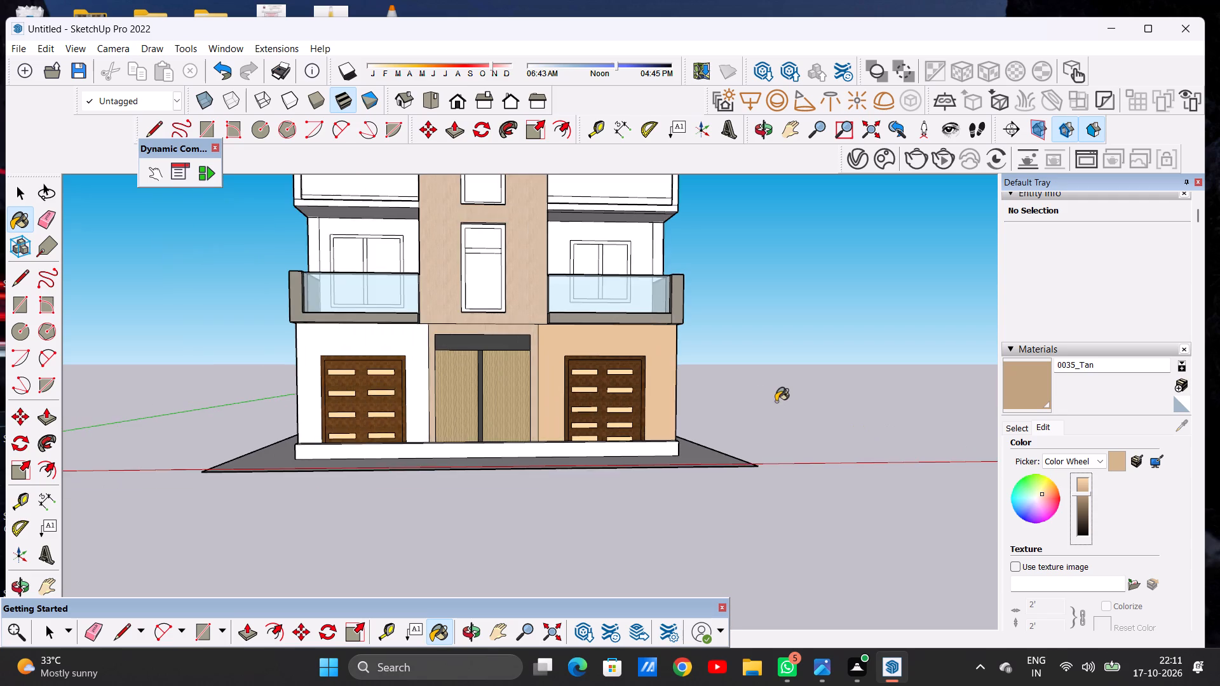
scroll(362, 390, up, 5)
scroll(435, 304, up, 6)
click(431, 306)
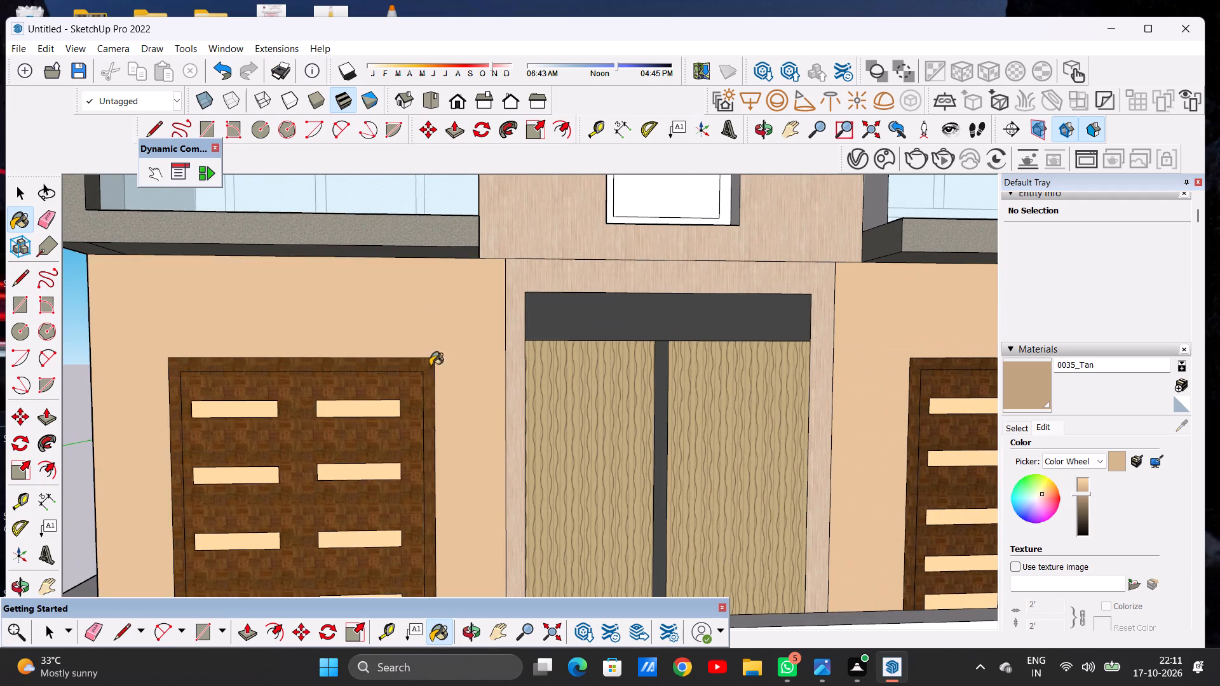
Paint the remaining ground-floor exterior walls, on both sides and at the rear, with the same 0035_Tan.
scroll(433, 385, down, 14)
middle_drag(675, 418, 628, 424)
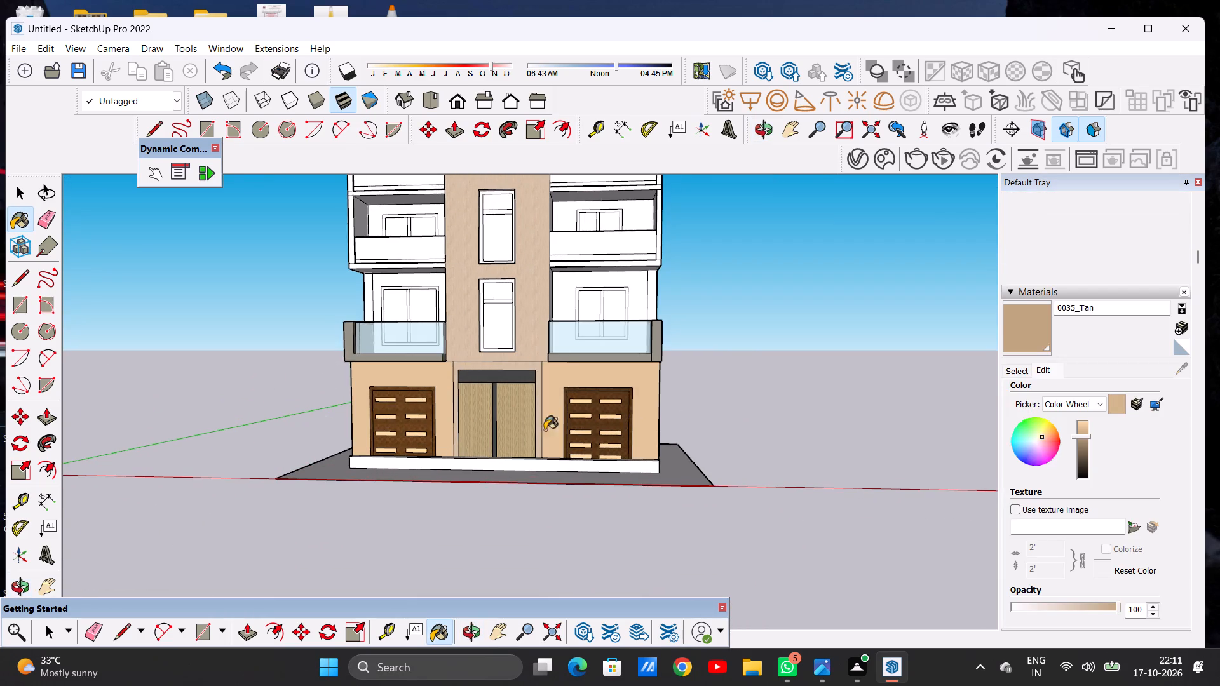
scroll(454, 431, down, 4)
middle_drag(607, 418, 344, 438)
scroll(587, 398, up, 5)
click(551, 426)
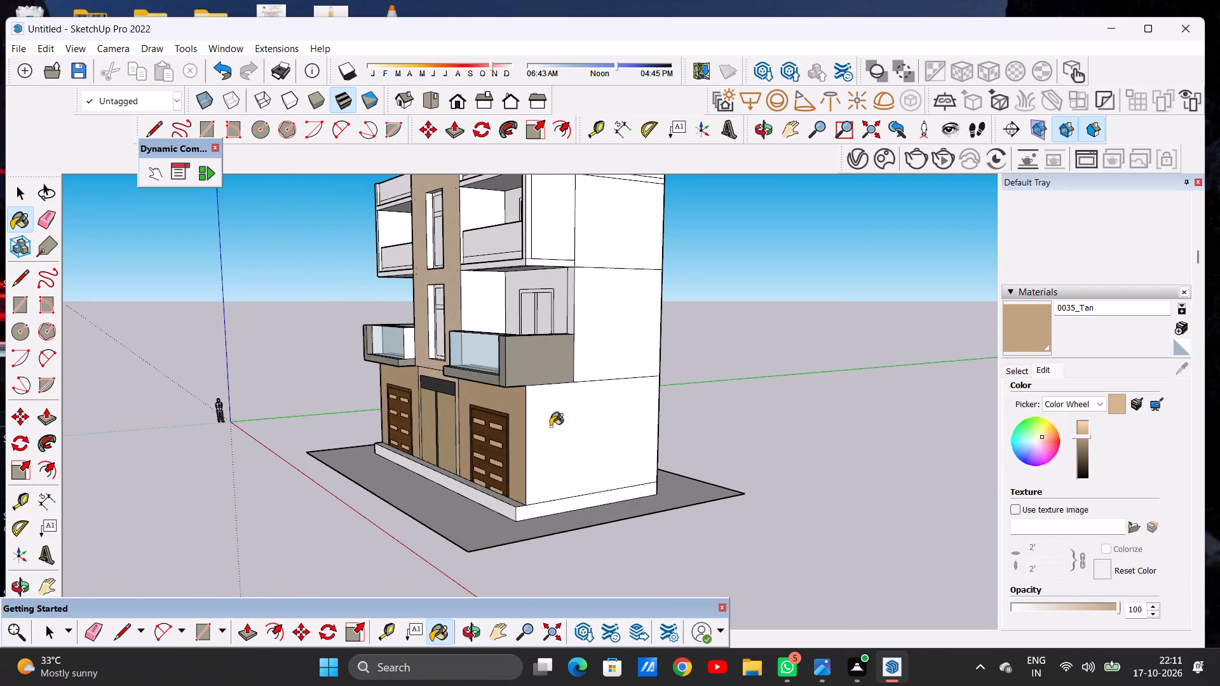
scroll(627, 418, down, 4)
middle_drag(708, 411, 292, 436)
scroll(498, 434, up, 3)
click(517, 435)
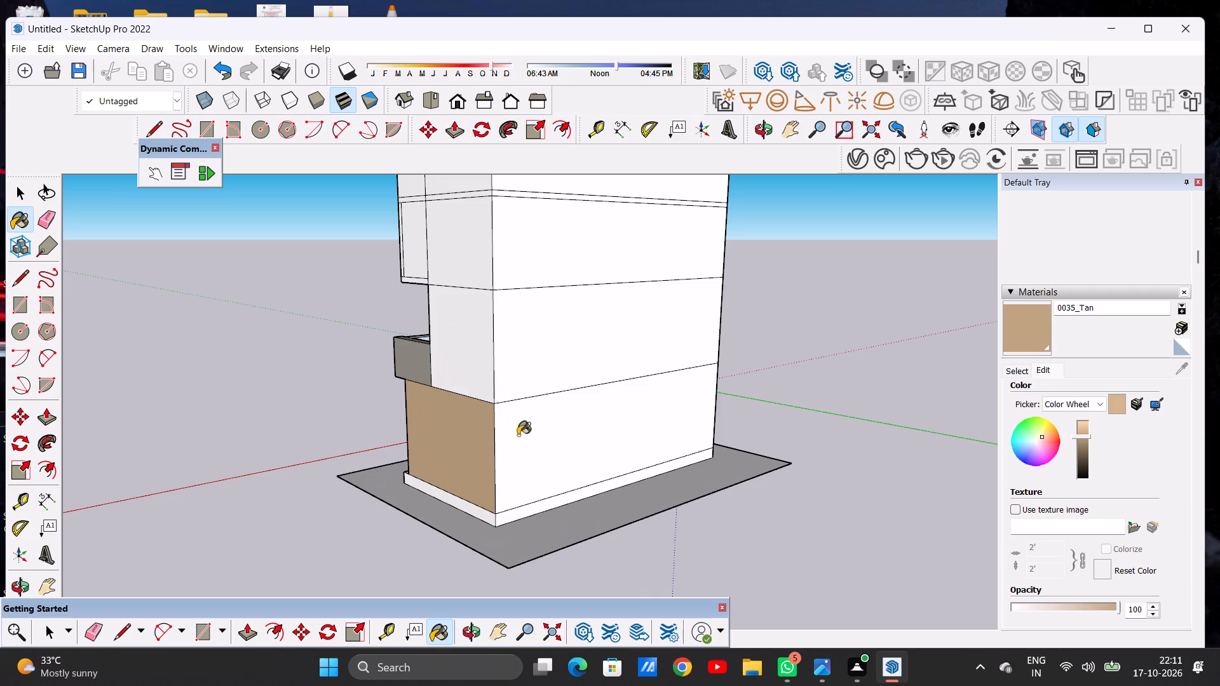
scroll(395, 433, down, 7)
middle_drag(704, 363, 133, 326)
scroll(492, 403, up, 5)
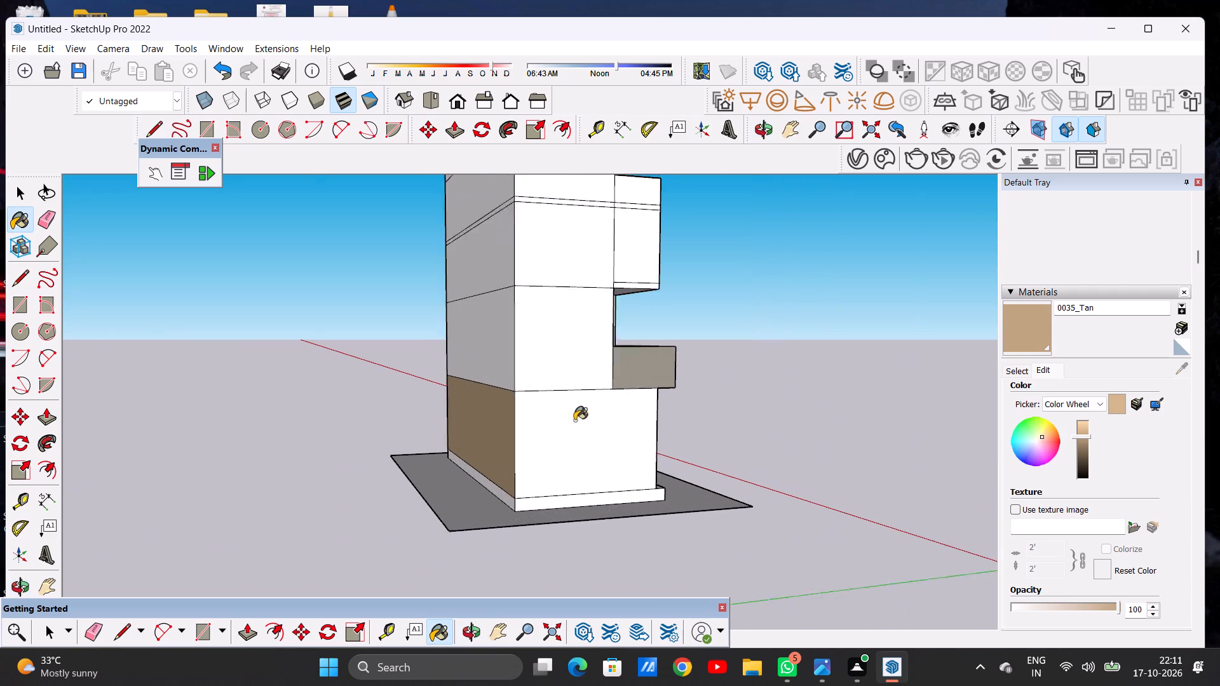
scroll(574, 420, up, 2)
click(548, 417)
Push/Pull the plinth's front face a little further outward along the full width of the building front.
scroll(320, 403, down, 7)
middle_drag(696, 397, 194, 409)
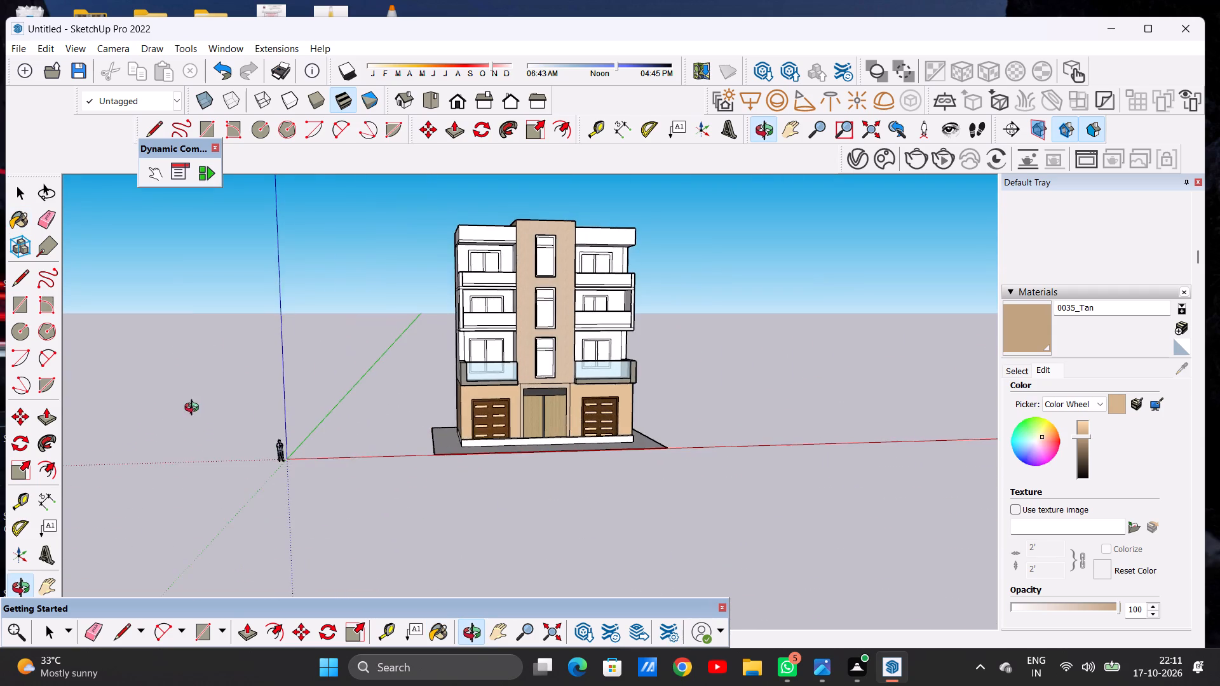
middle_drag(194, 409, 195, 408)
scroll(475, 408, up, 5)
middle_drag(532, 429, 464, 536)
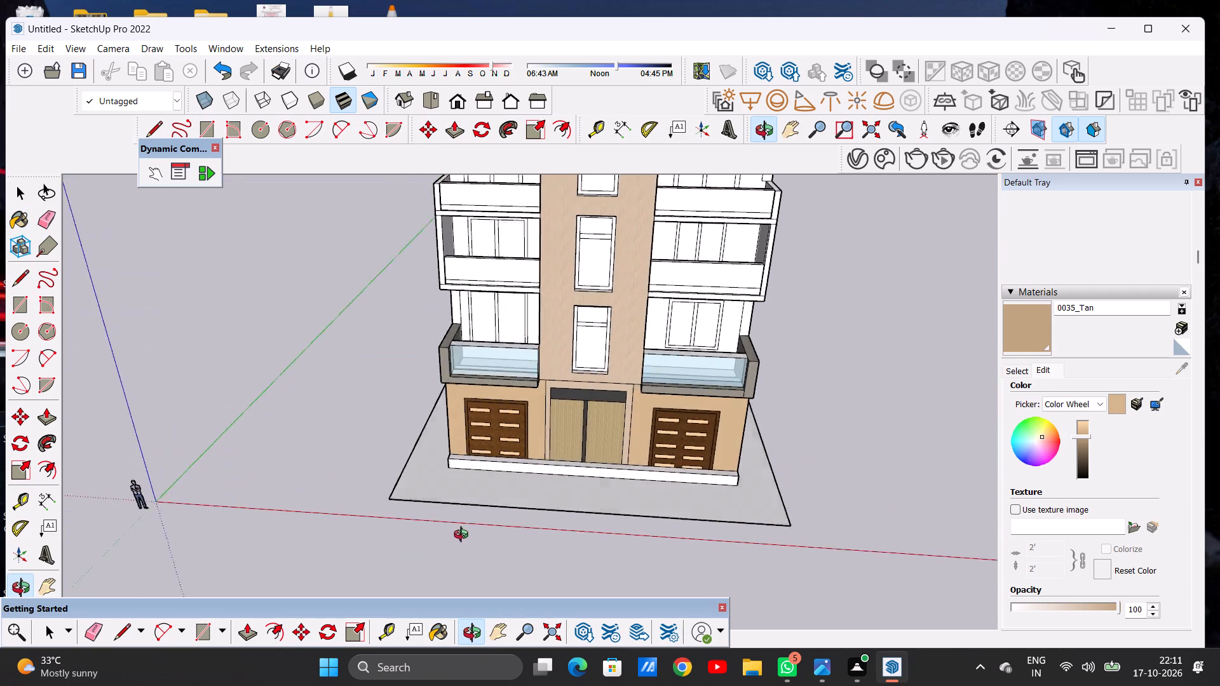
middle_drag(464, 536, 498, 494)
scroll(355, 449, down, 6)
scroll(519, 464, up, 6)
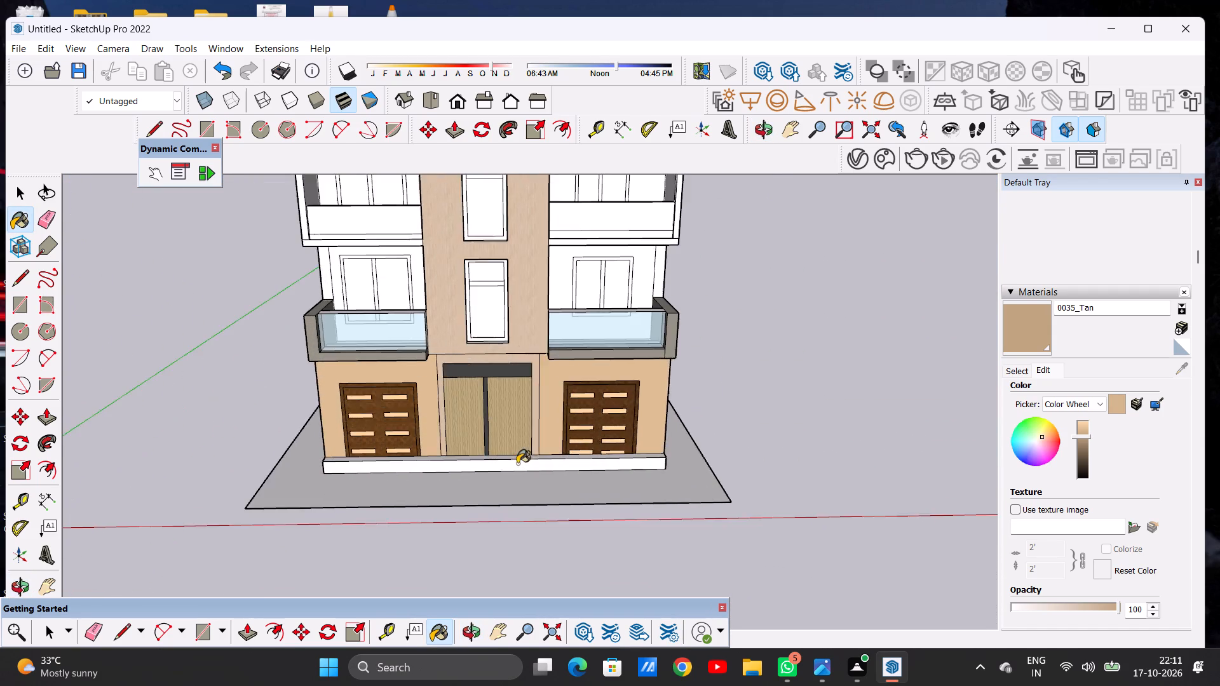
scroll(465, 473, up, 3)
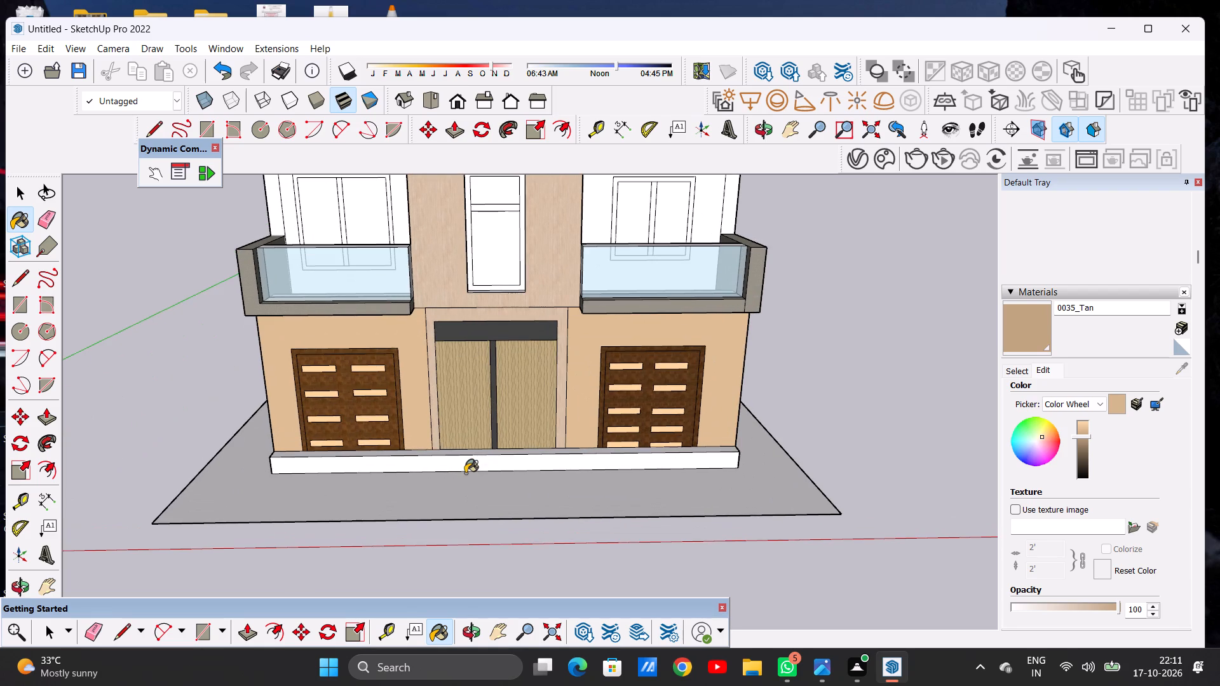
middle_drag(751, 476, 540, 503)
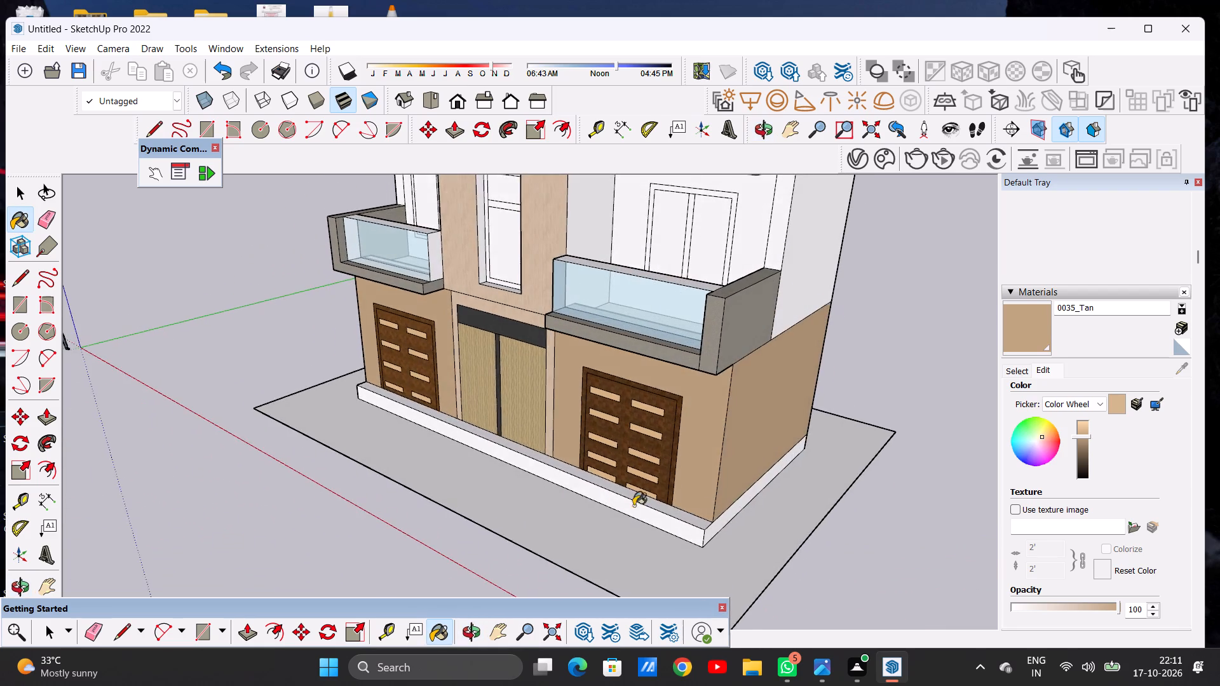
scroll(665, 506, up, 3)
middle_drag(656, 508, 515, 516)
scroll(613, 431, down, 7)
scroll(602, 490, up, 6)
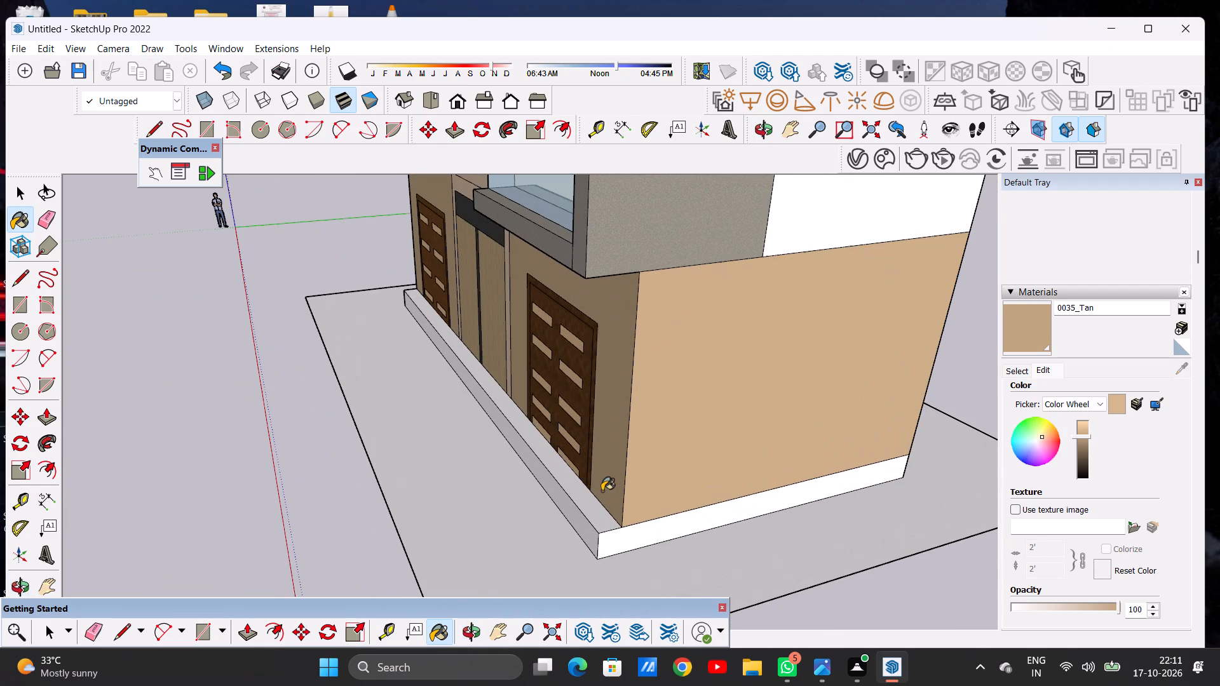
key(space)
key(p)
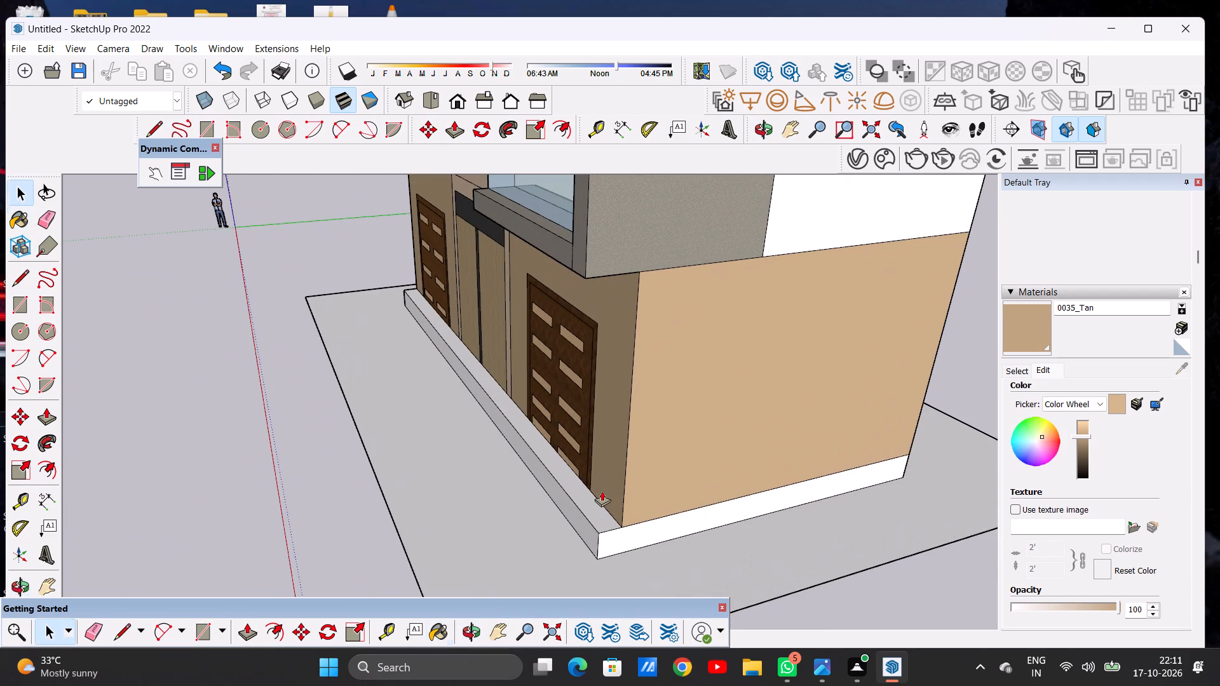
click(593, 530)
click(564, 540)
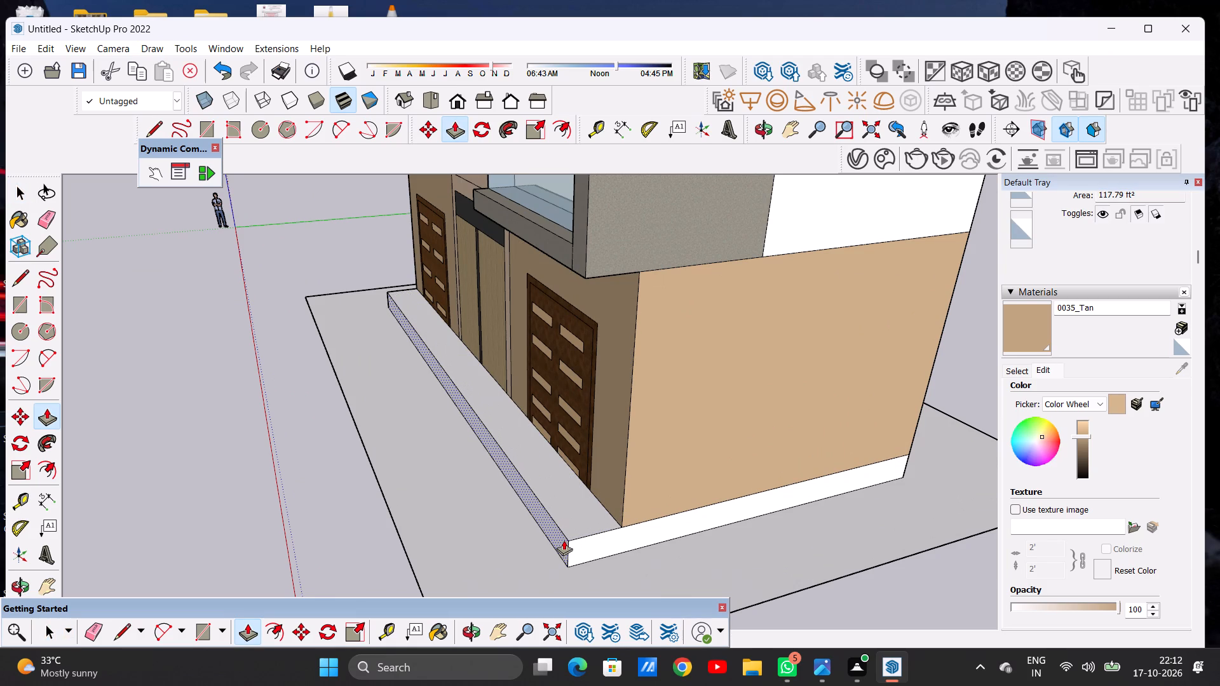
key(space)
Paint the top and front faces of the front plinth with Field Square Tile from the Tile collection.
scroll(529, 507, down, 10)
middle_drag(485, 499, 573, 488)
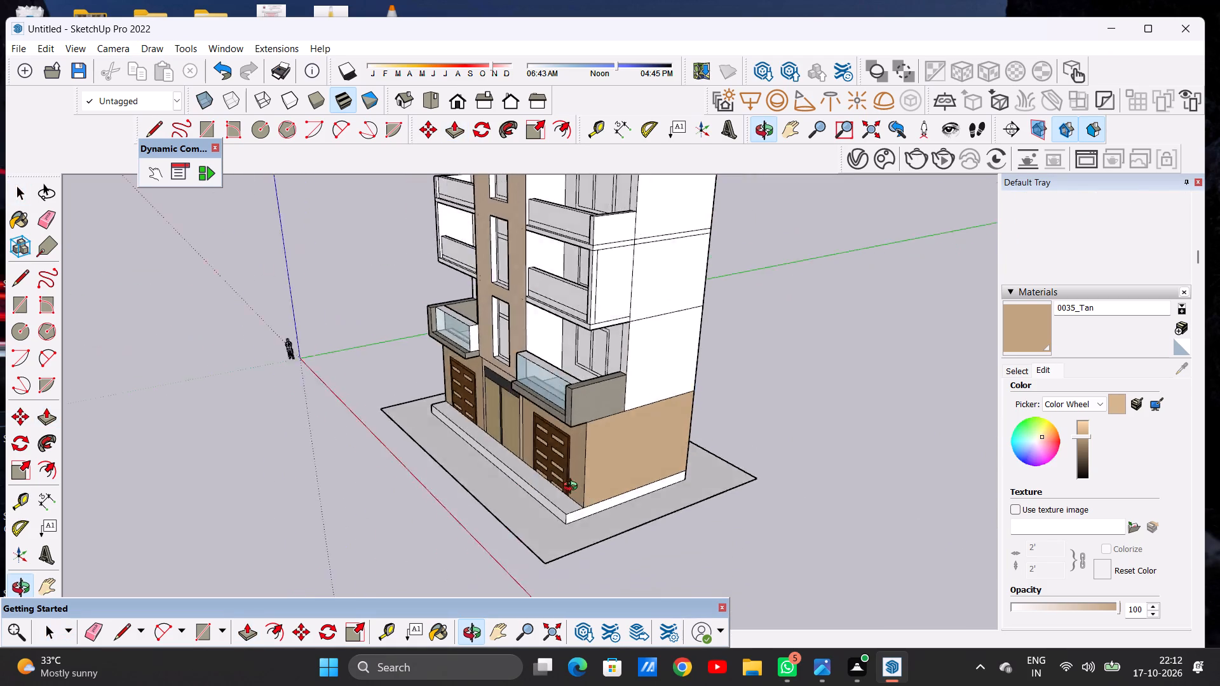
middle_drag(573, 488, 794, 464)
middle_drag(547, 467, 457, 473)
scroll(548, 475, up, 5)
scroll(630, 494, up, 4)
scroll(689, 533, up, 4)
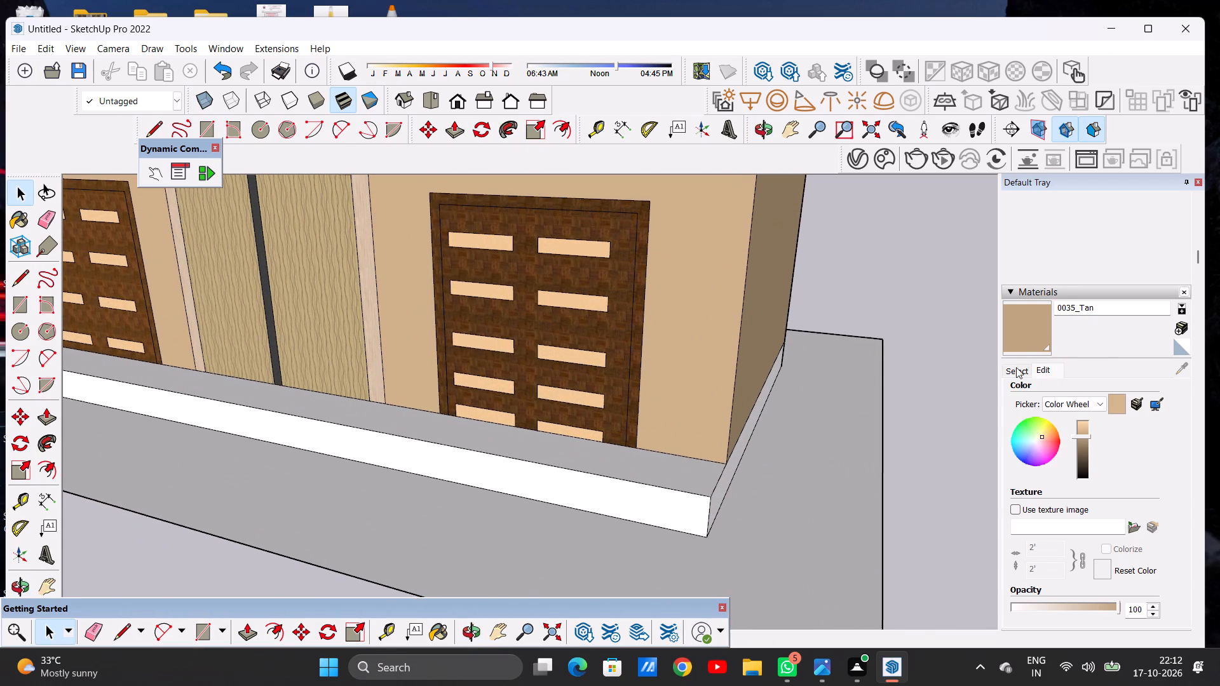
click(1010, 375)
click(1106, 391)
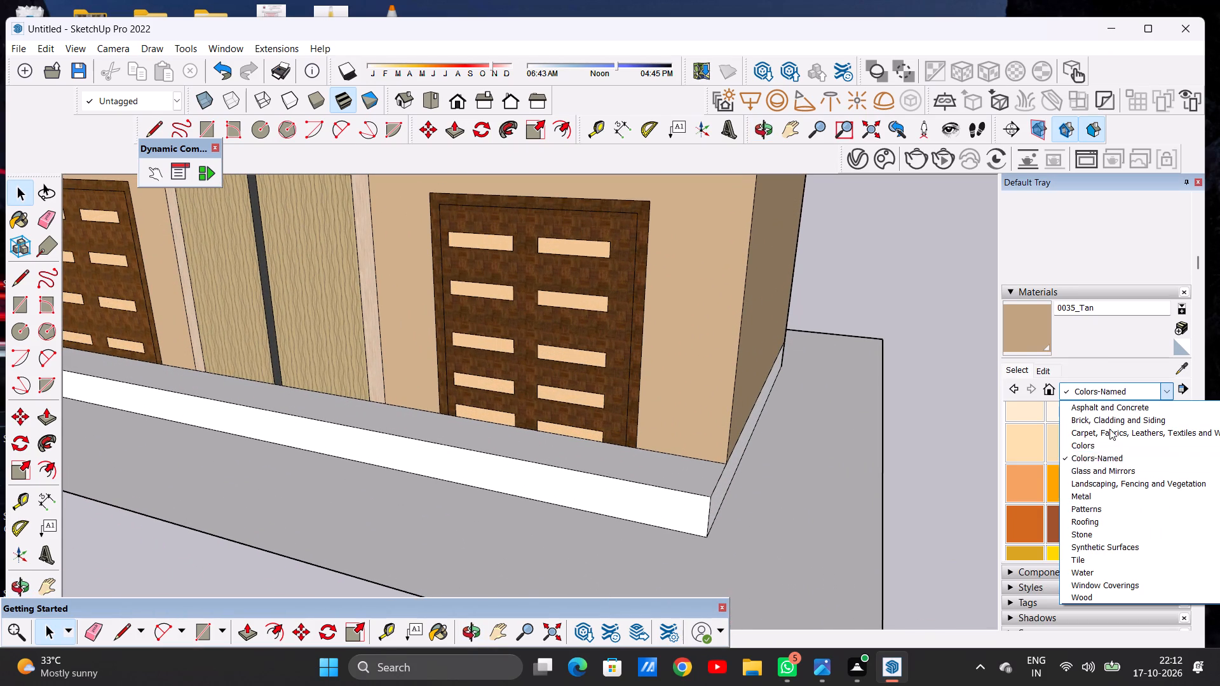
click(1108, 563)
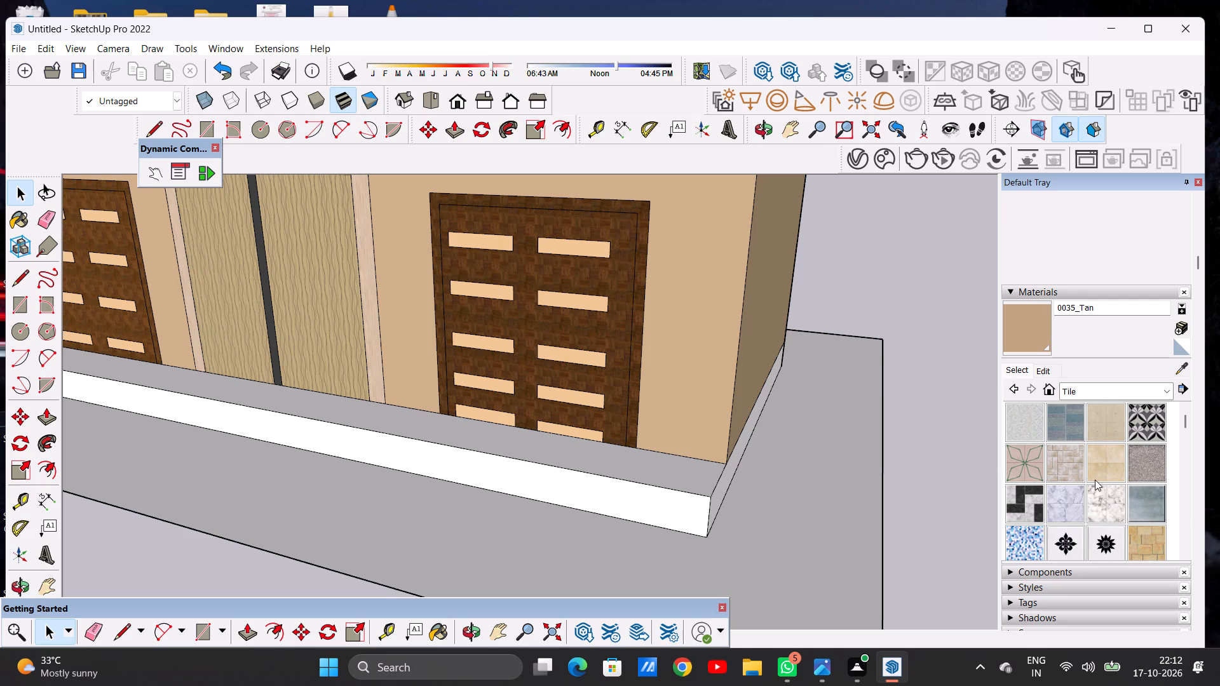
click(1105, 463)
scroll(759, 488, up, 9)
click(634, 484)
click(616, 532)
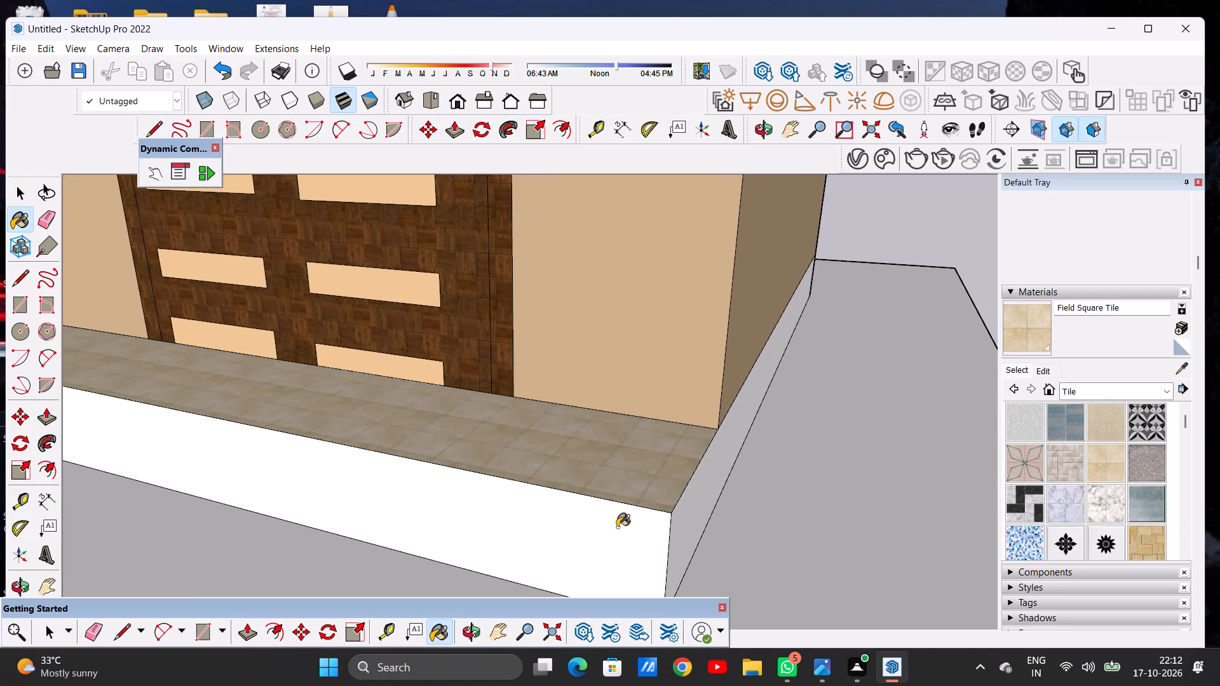
Paint the plinth's right side face with the same Field Square Tile.
scroll(606, 449, down, 8)
scroll(665, 484, up, 7)
click(613, 490)
Paint the plinth's left side face with the same Field Square Tile.
scroll(685, 525, down, 9)
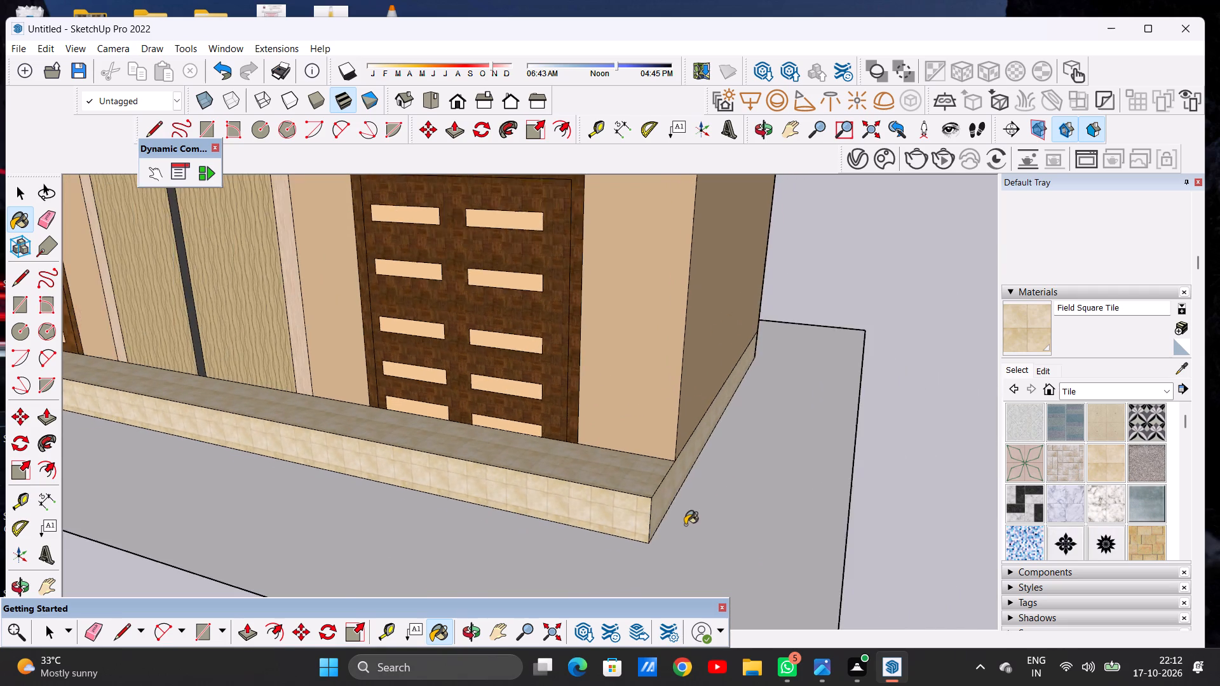
scroll(678, 501, down, 2)
scroll(678, 501, up, 1)
scroll(678, 501, down, 16)
middle_drag(510, 477, 814, 461)
scroll(385, 500, up, 6)
scroll(445, 494, up, 5)
click(497, 502)
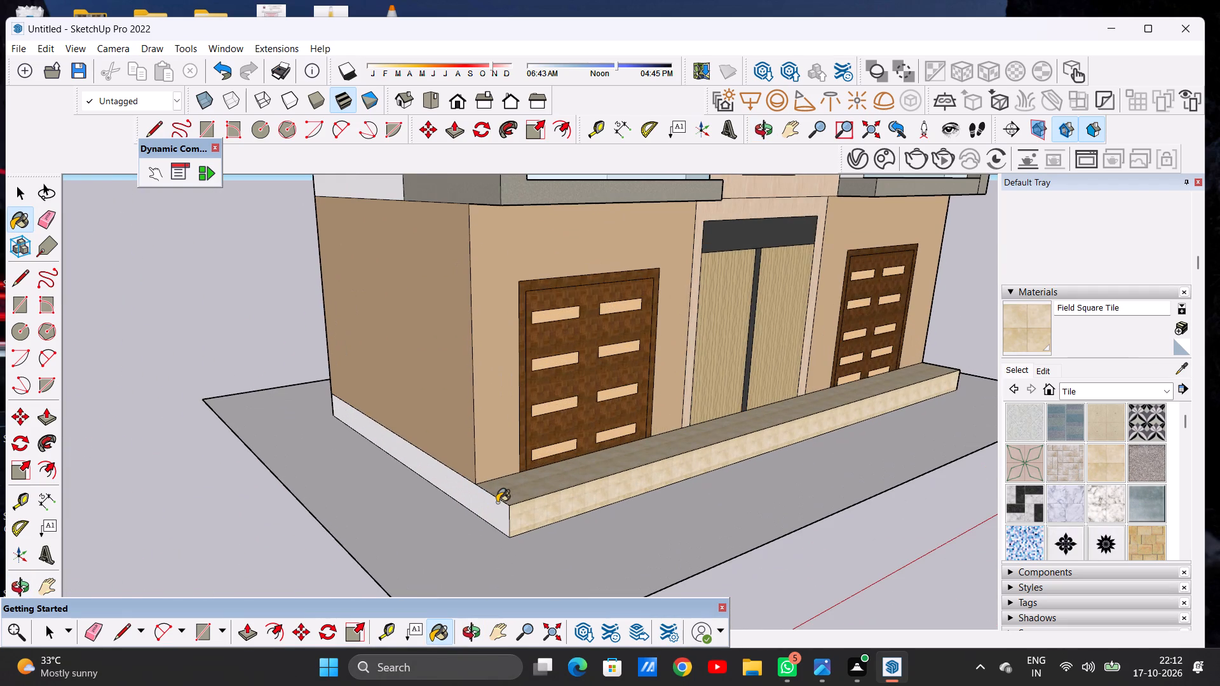
Examine the painted ground floor, tiled plinth and ground apron from the front and around the building.
scroll(433, 521, down, 15)
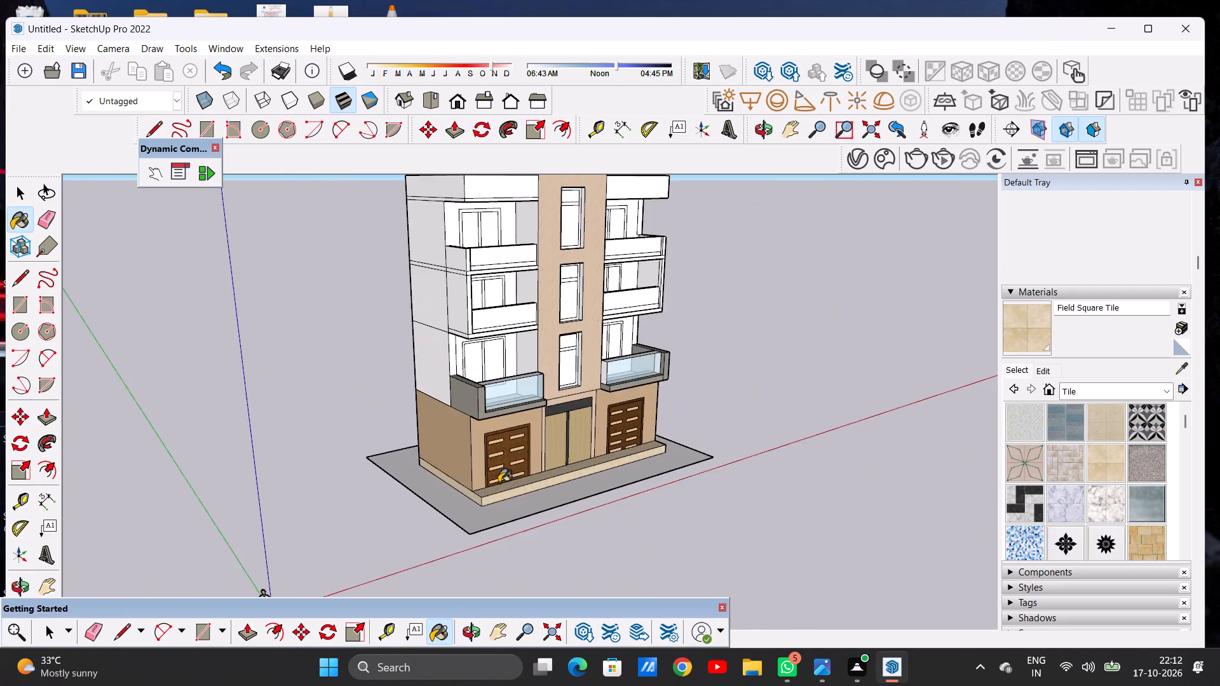
scroll(499, 483, down, 3)
middle_drag(623, 464, 396, 497)
scroll(435, 502, down, 1)
scroll(552, 472, up, 7)
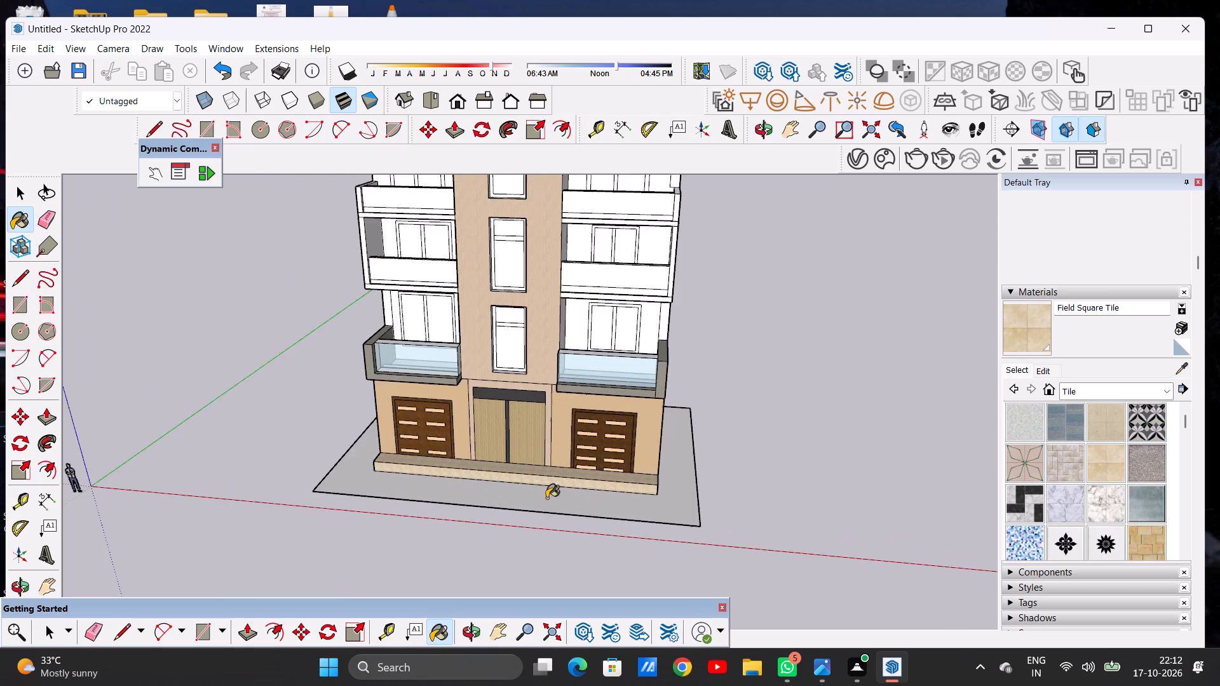
scroll(556, 489, up, 5)
middle_drag(456, 475, 475, 583)
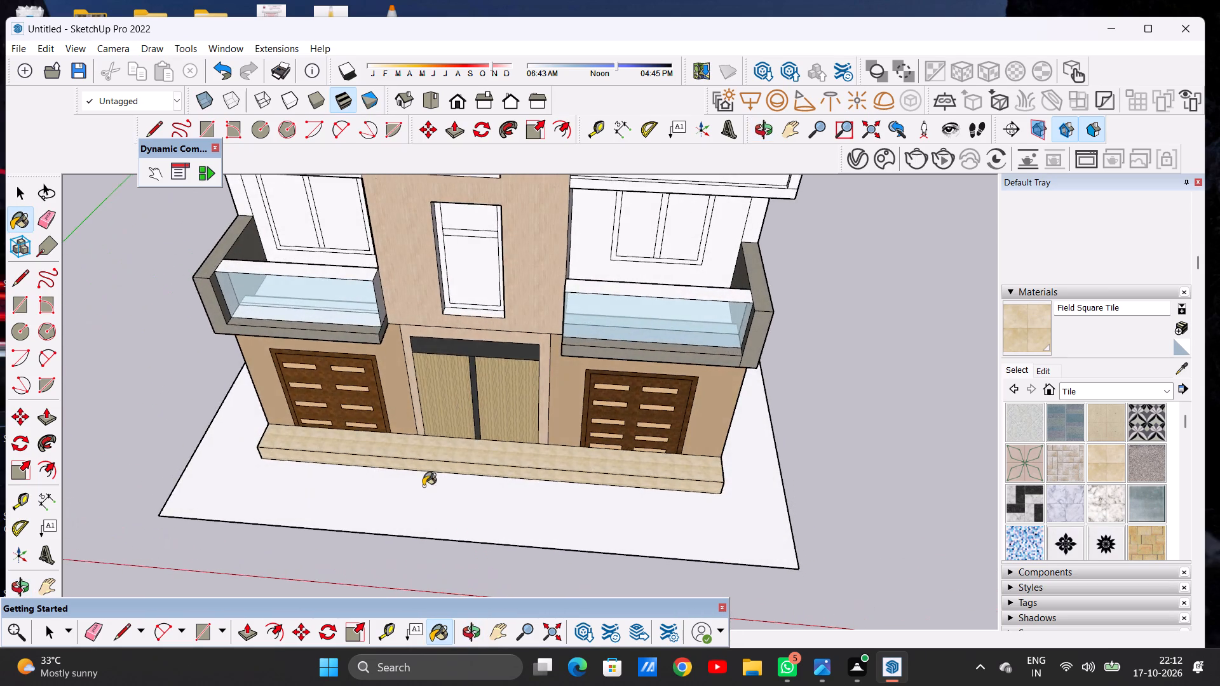
scroll(423, 486, down, 8)
middle_drag(587, 473, 290, 450)
middle_drag(602, 430, 344, 459)
scroll(536, 471, down, 5)
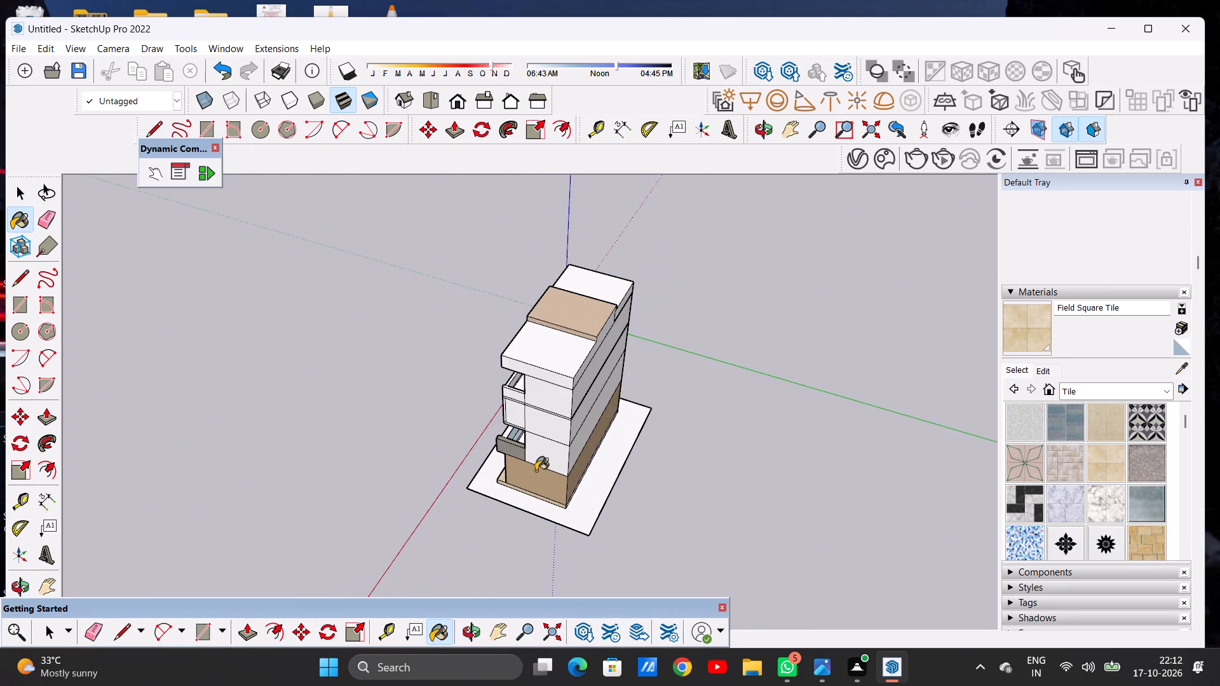
Draw a line across the ground apron behind the building, parallel to its rear edge, from one side edge to the other.
key(space)
middle_drag(585, 484, 373, 503)
scroll(421, 444, down, 5)
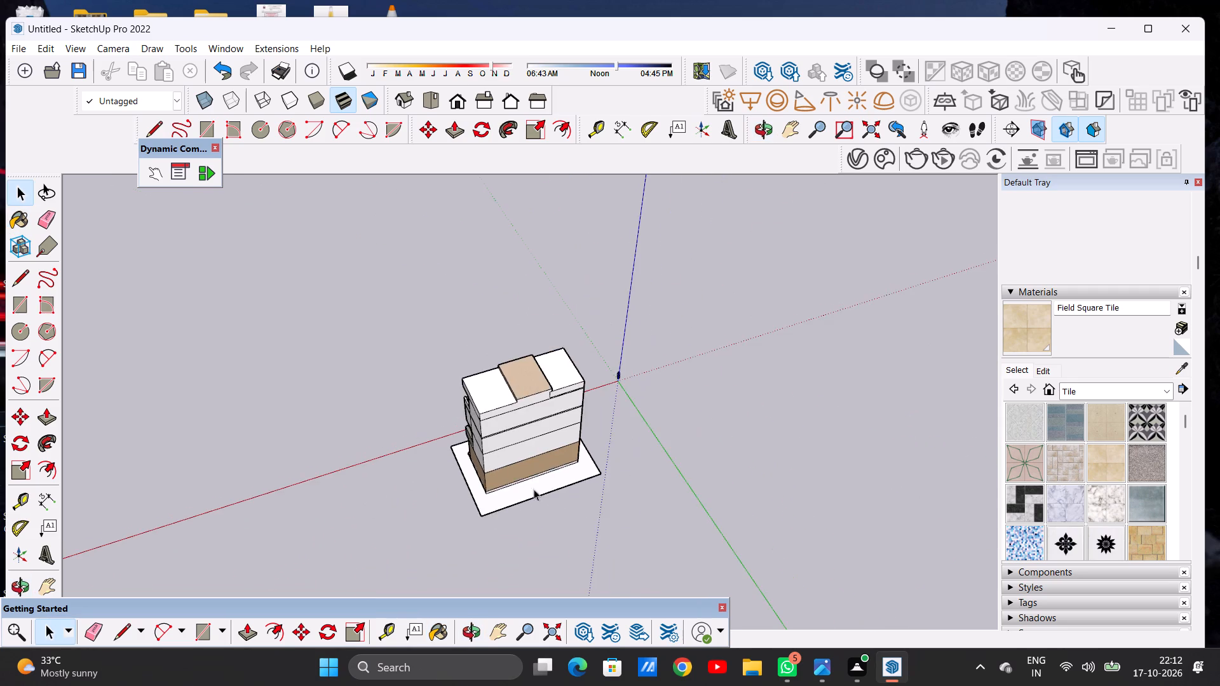
middle_drag(527, 502, 436, 562)
scroll(534, 479, up, 8)
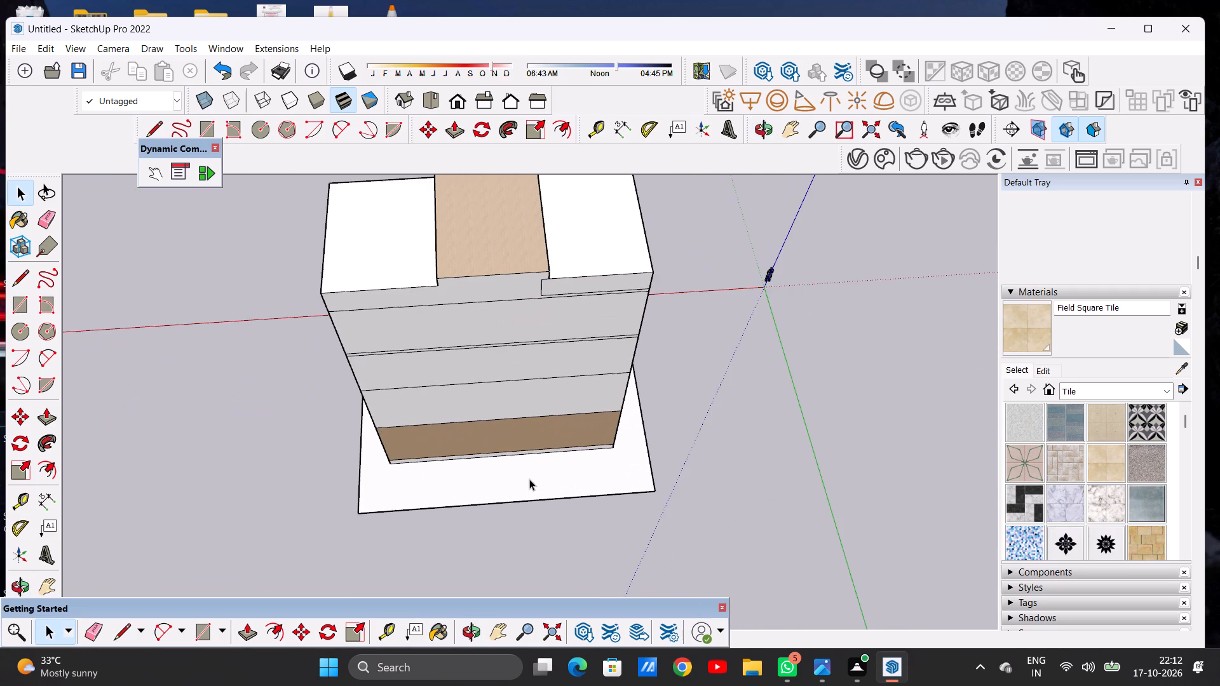
key(l)
scroll(532, 488, up, 7)
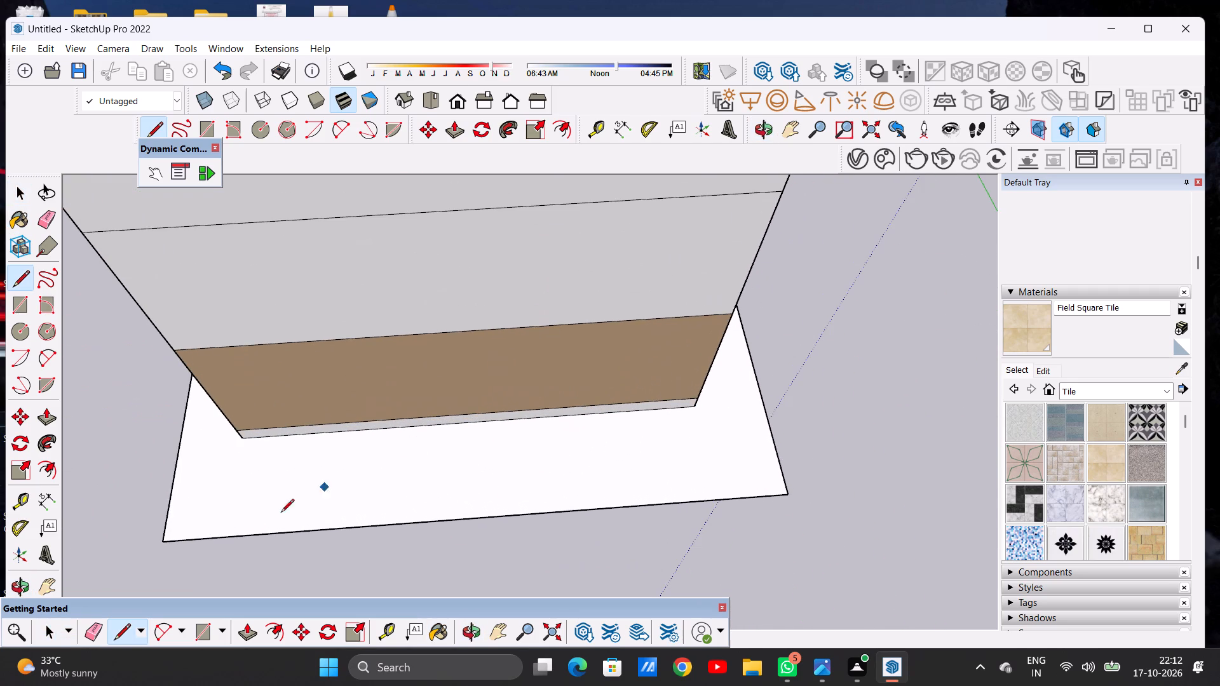
click(166, 510)
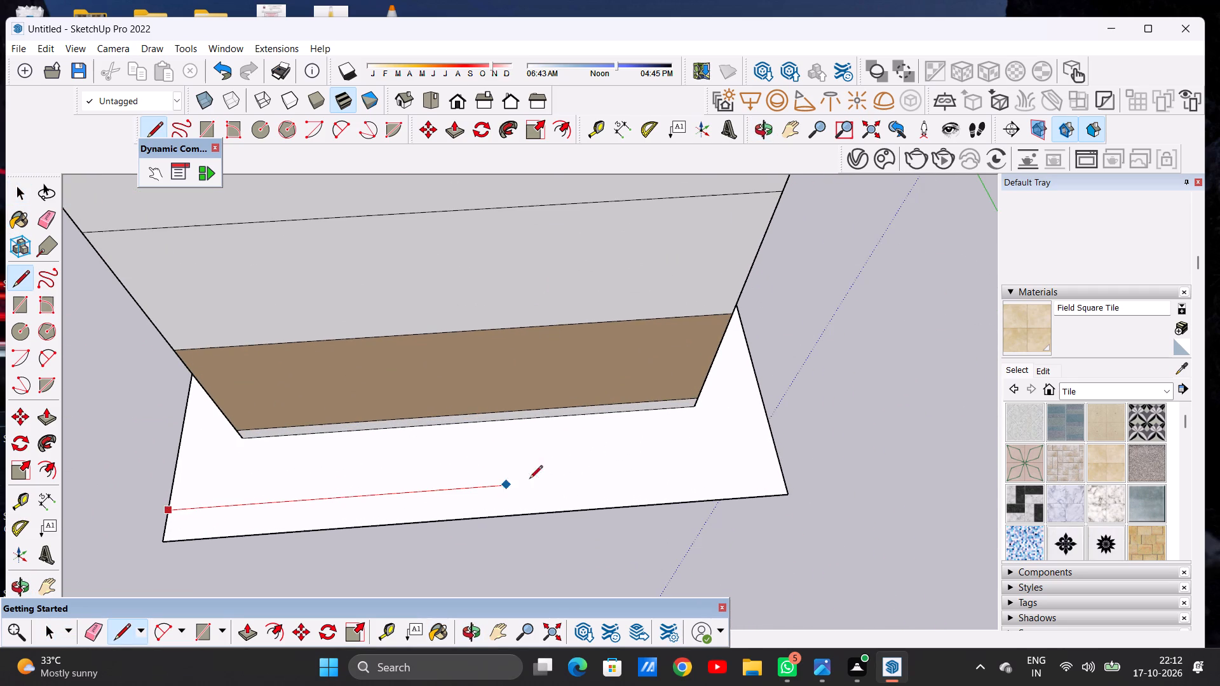
click(779, 466)
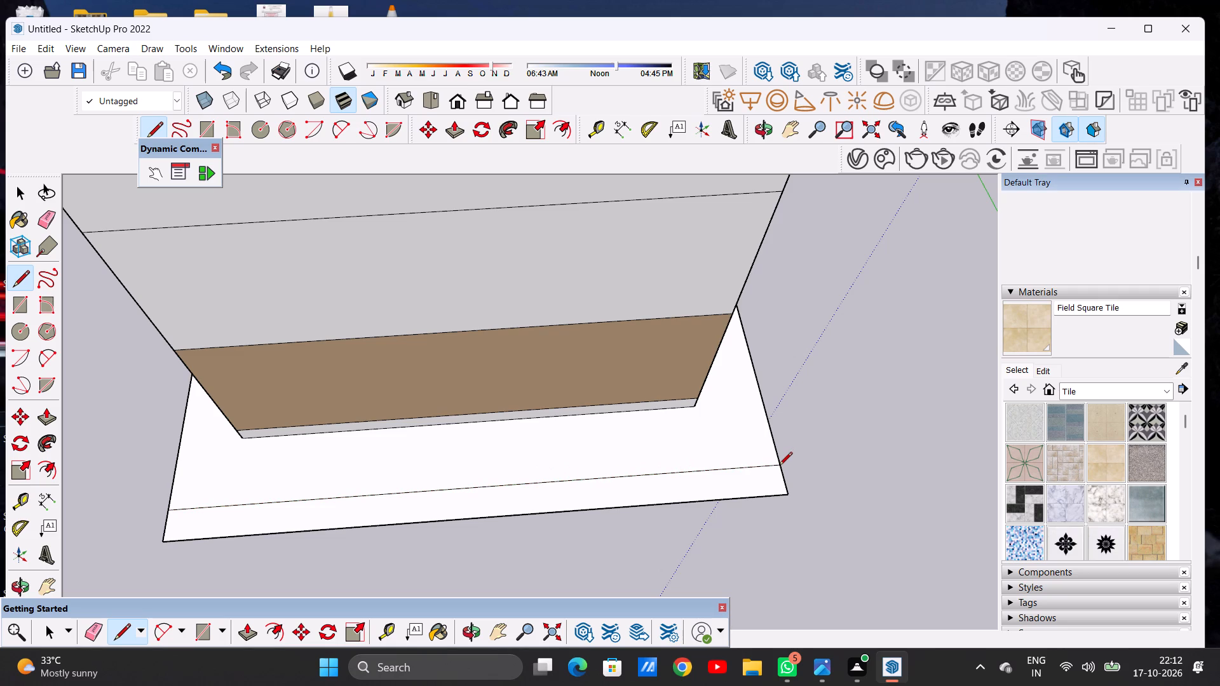
key(space)
Erase the leftover edges of the ground apron's rear strip beyond the dividing line behind the building.
text(E)
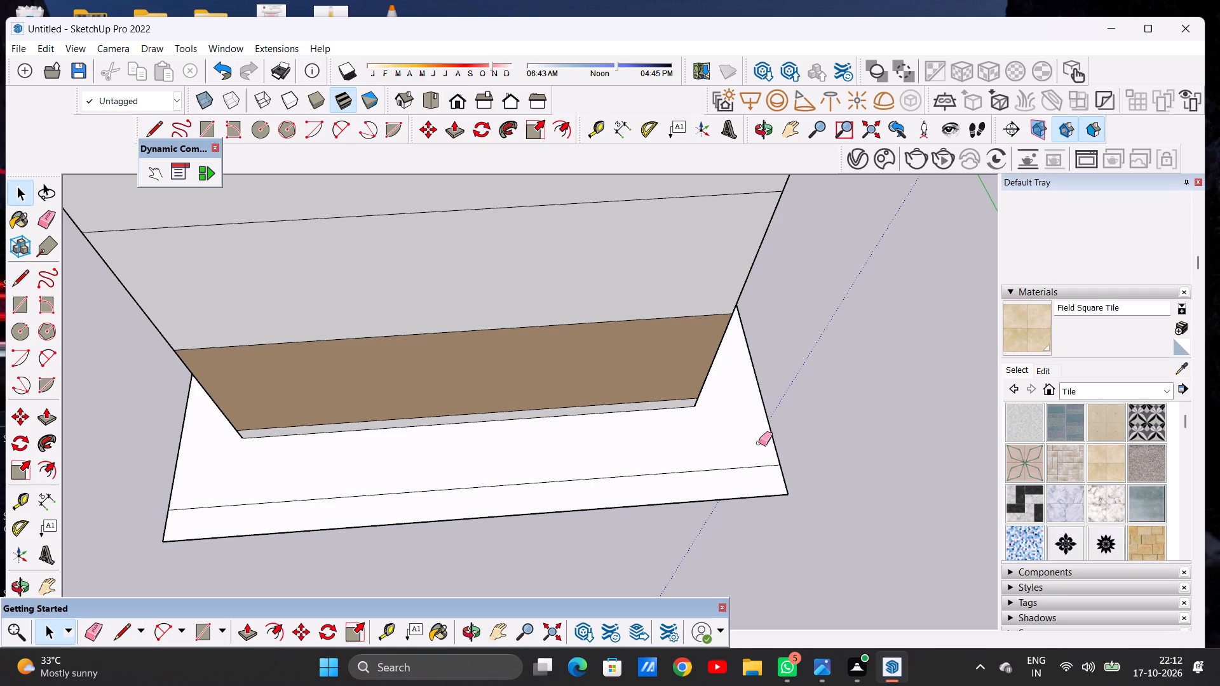
click(786, 492)
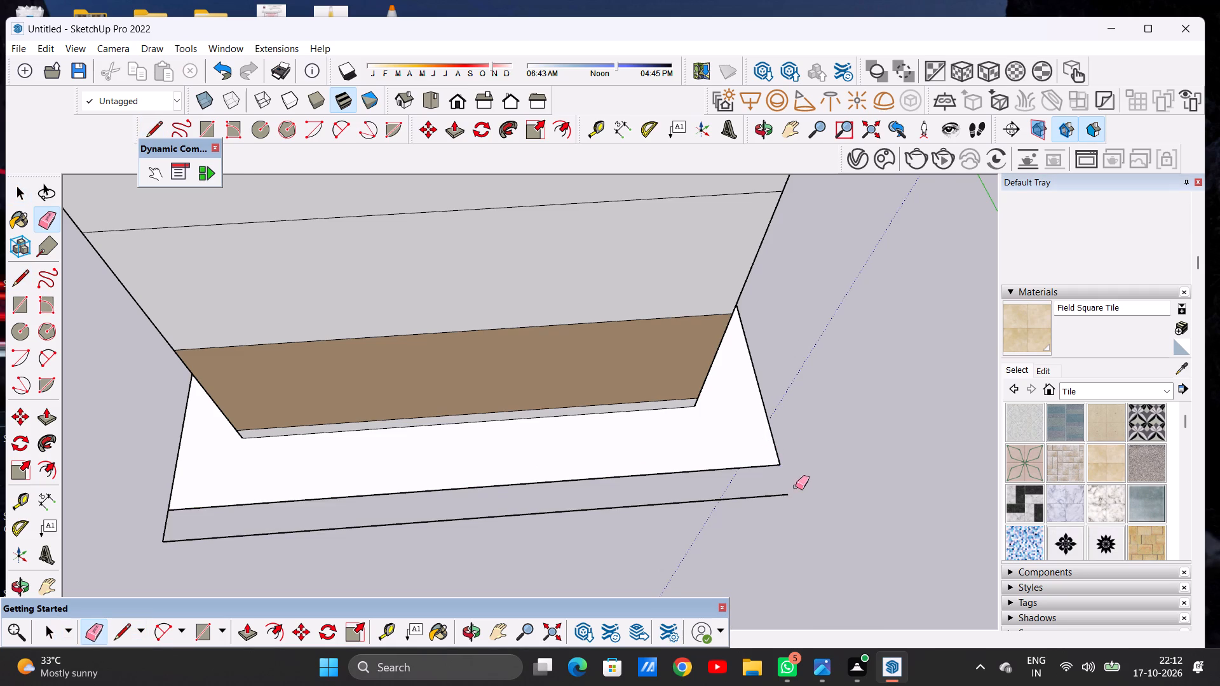
scroll(815, 472, down, 6)
scroll(733, 478, up, 6)
drag(721, 490, 726, 513)
scroll(851, 469, down, 6)
scroll(397, 490, up, 9)
drag(386, 517, 412, 522)
key(space)
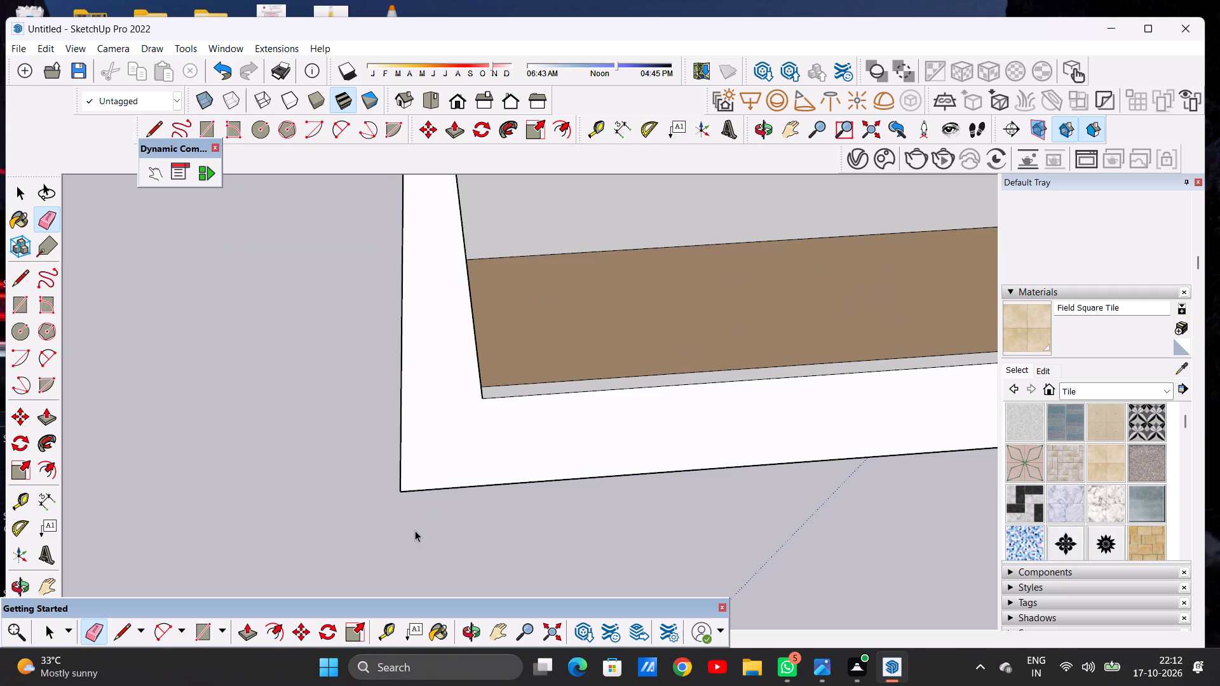
Examine the front elevation, from the trimmed ground apron and ground floor up to the unpainted upper-floor windows.
scroll(424, 503, down, 20)
scroll(424, 503, down, 2)
middle_drag(368, 401, 369, 401)
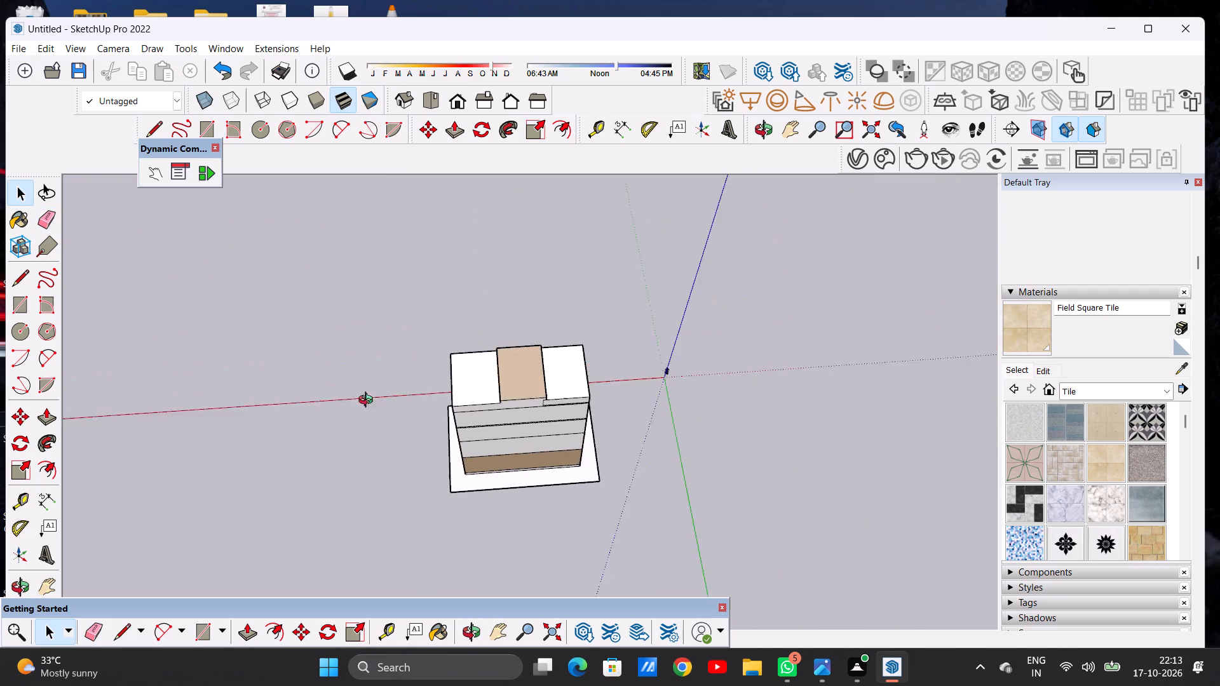
middle_drag(369, 401, 667, 365)
middle_drag(581, 385, 859, 301)
middle_drag(541, 387, 876, 310)
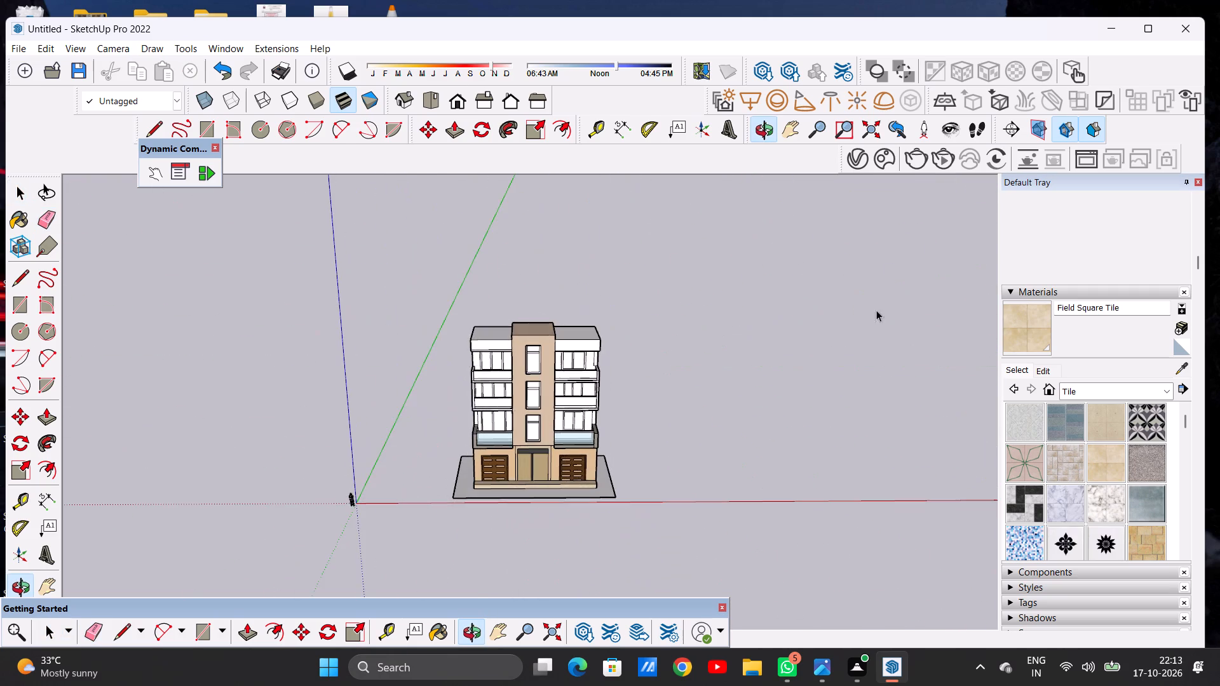
scroll(508, 448, up, 7)
middle_drag(532, 484, 545, 420)
scroll(610, 478, up, 2)
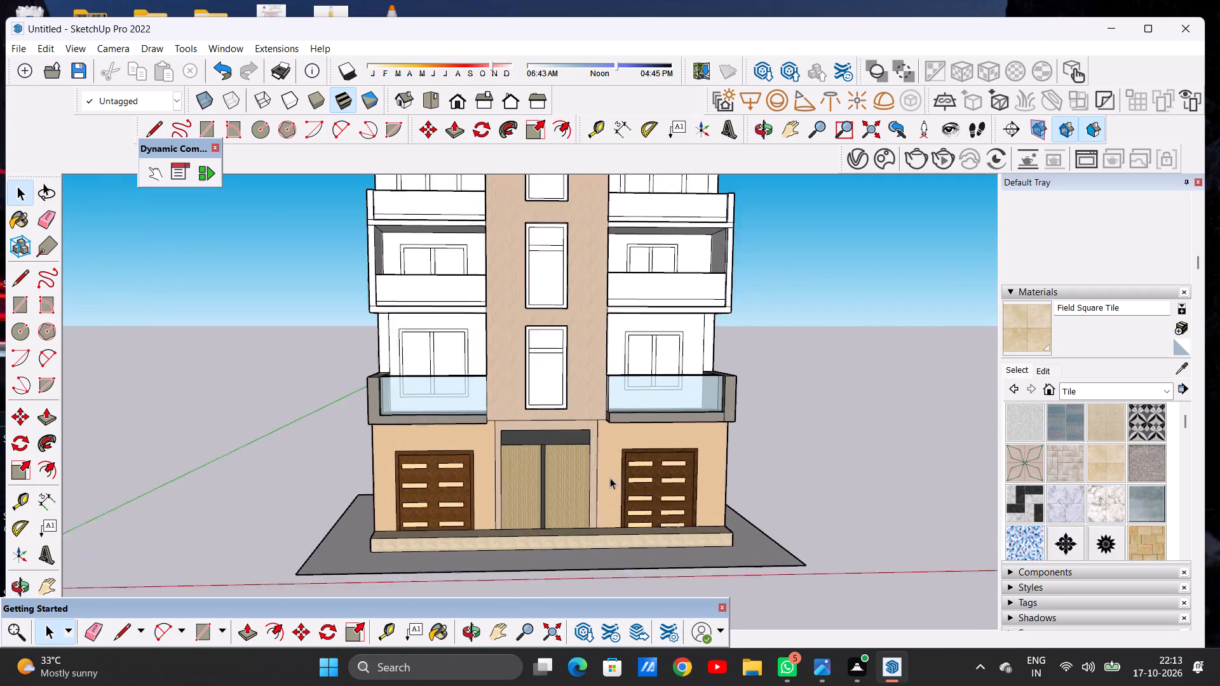
scroll(610, 478, up, 2)
middle_drag(662, 464, 682, 518)
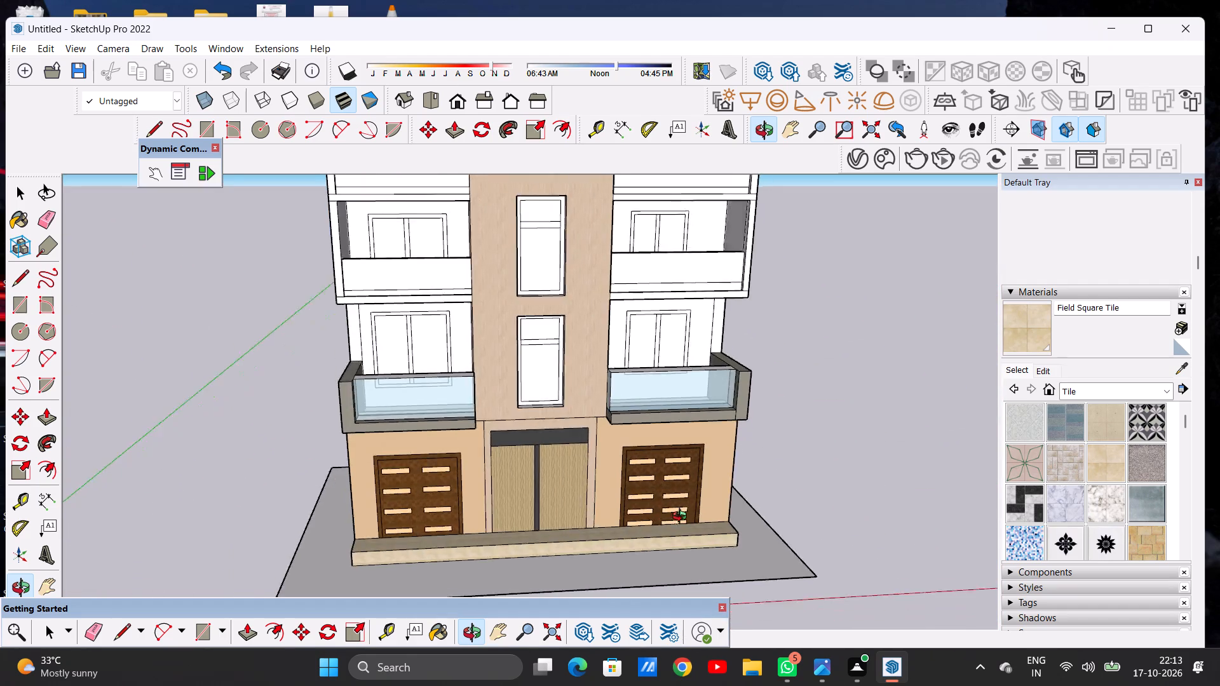
middle_drag(682, 518, 621, 554)
scroll(571, 546, down, 11)
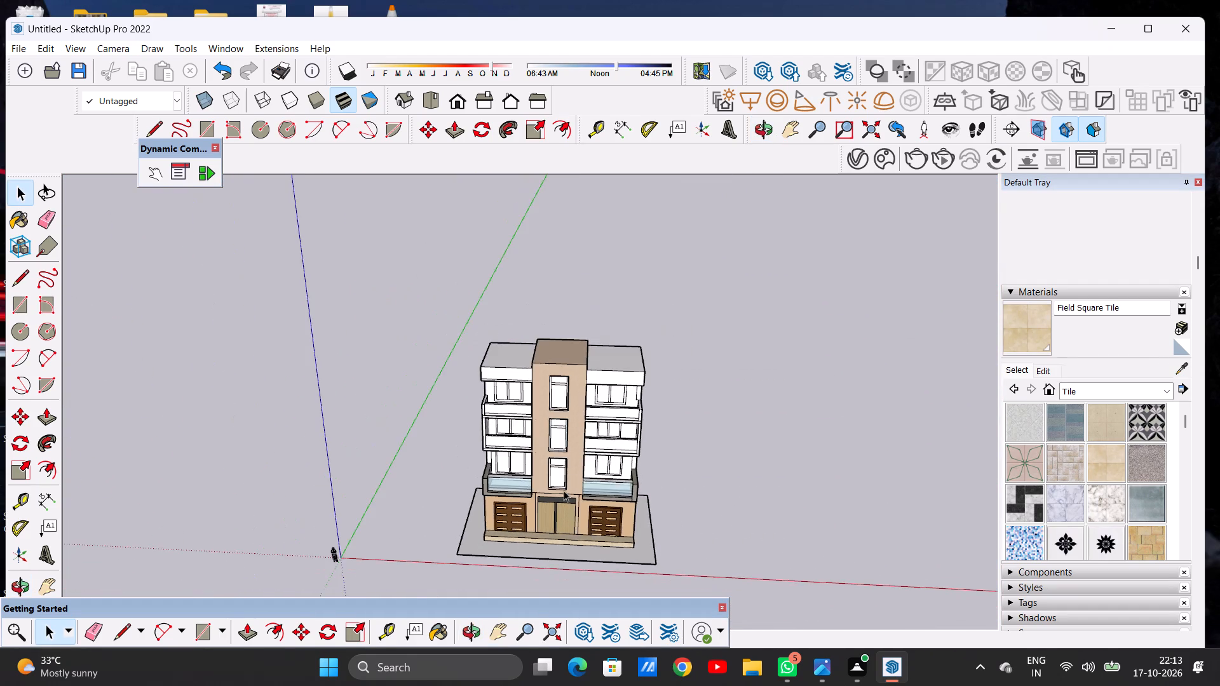
scroll(529, 440, up, 7)
middle_drag(558, 456, 570, 378)
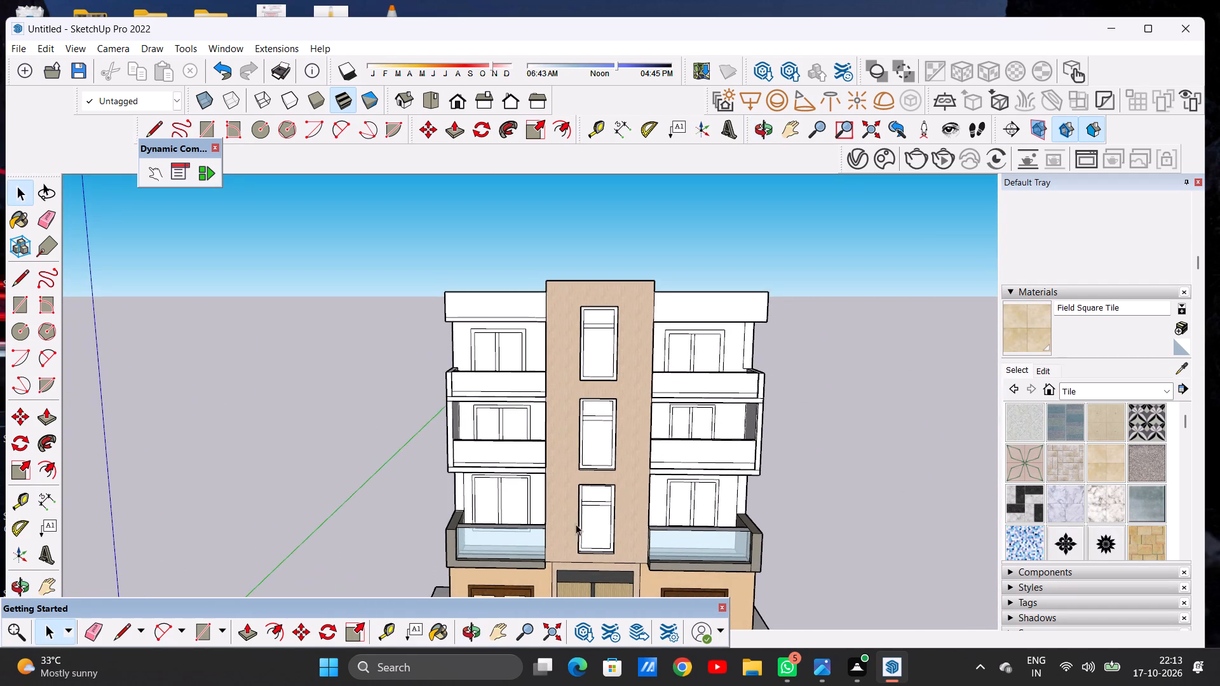
Paint the first-floor central window's frame and crossbar with Terrazzo Tile Light from the Synthetic Surfaces materials.
scroll(623, 537, up, 12)
middle_drag(587, 549, 576, 532)
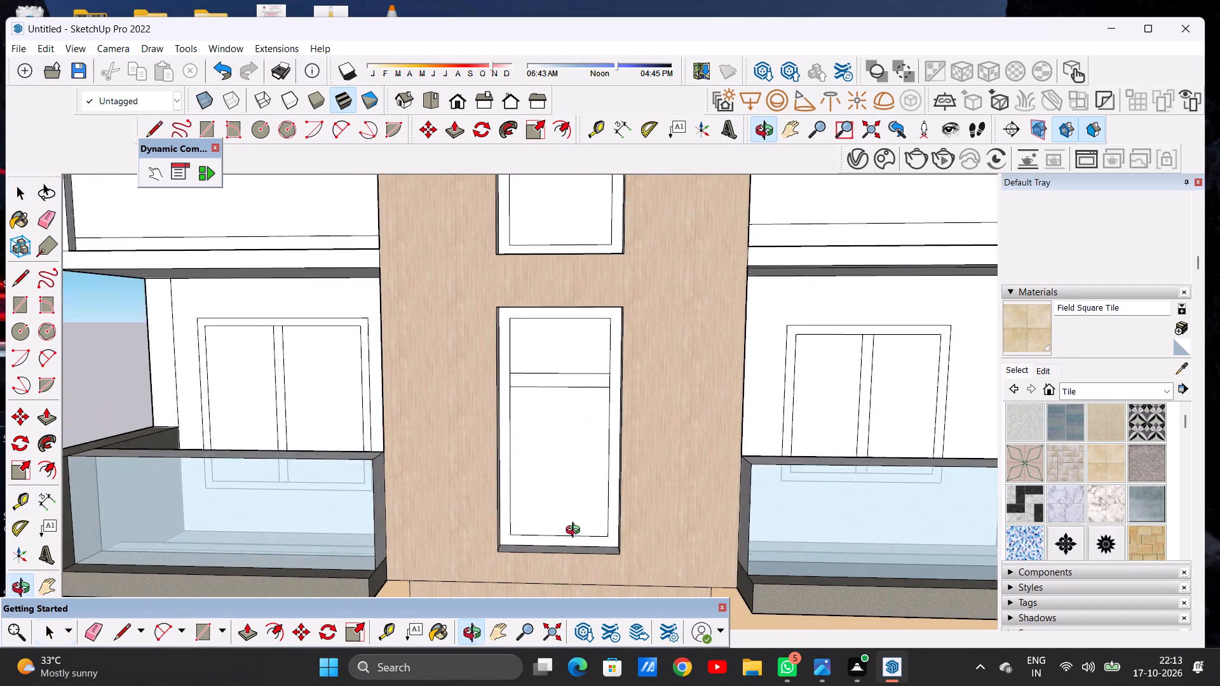
middle_drag(576, 532, 586, 521)
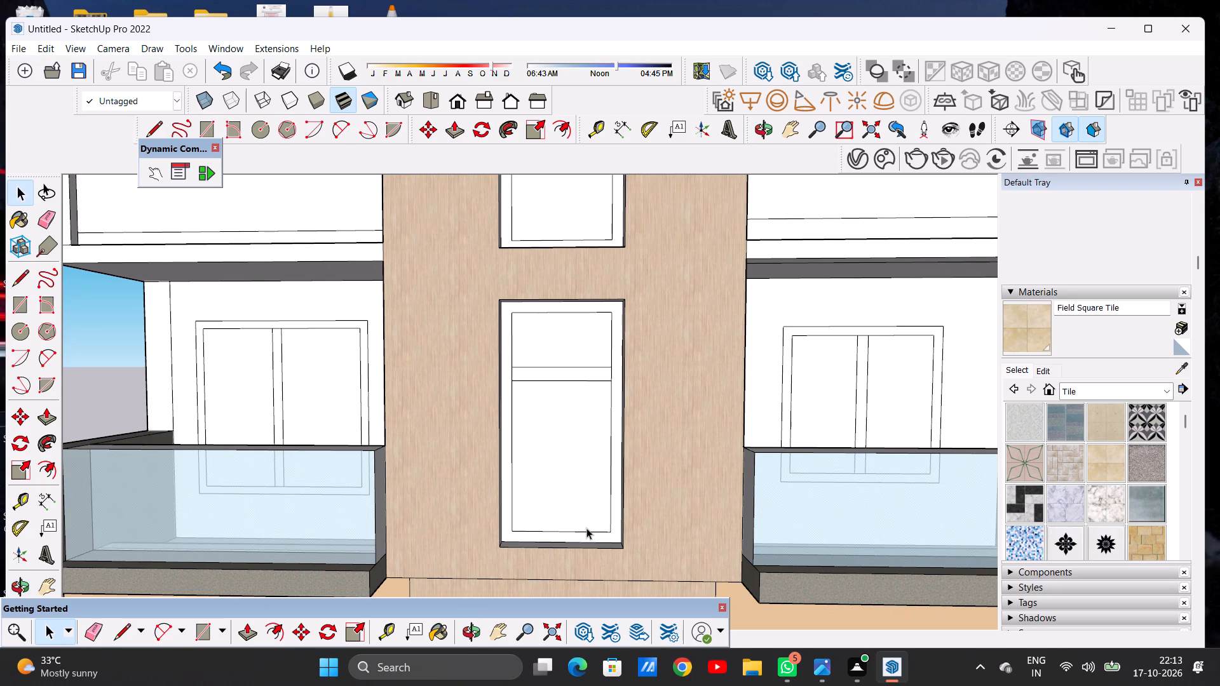
click(1076, 391)
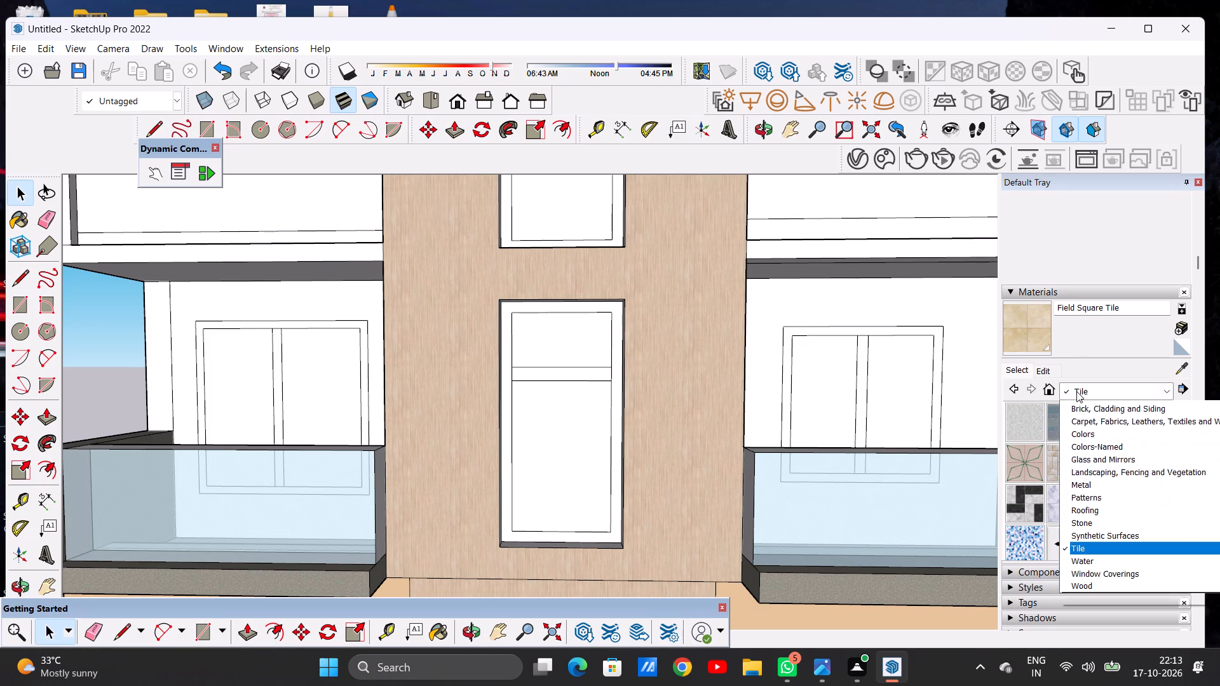
click(1099, 554)
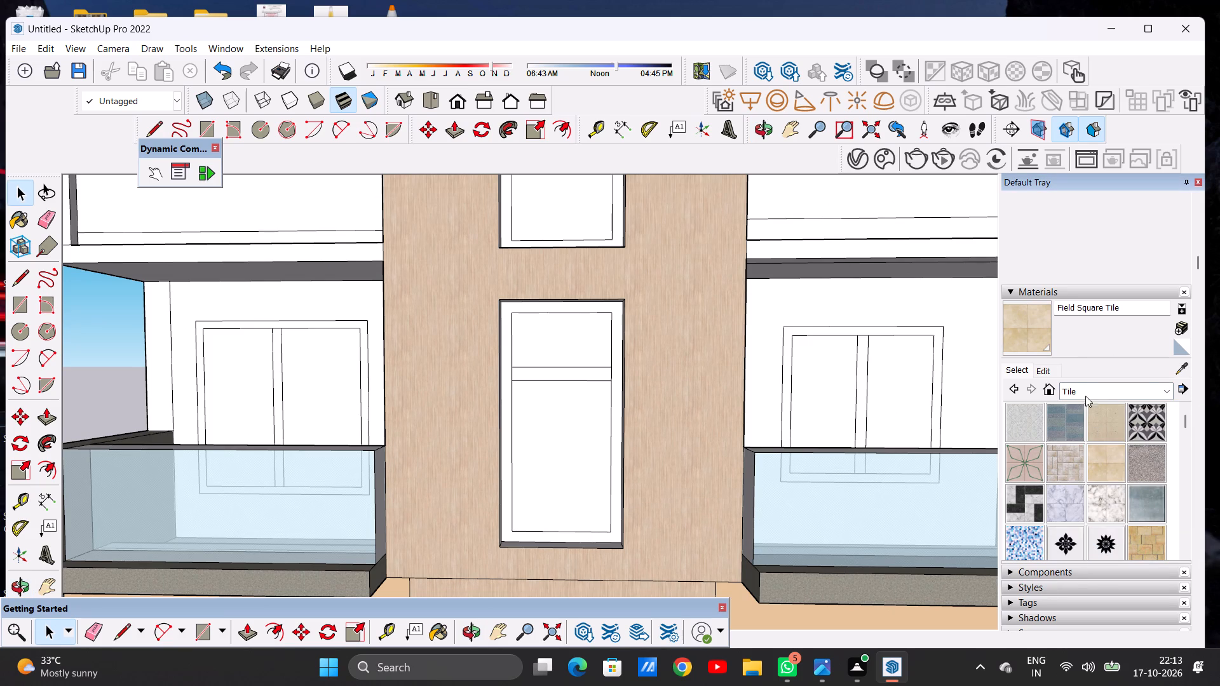
click(1083, 393)
click(1130, 542)
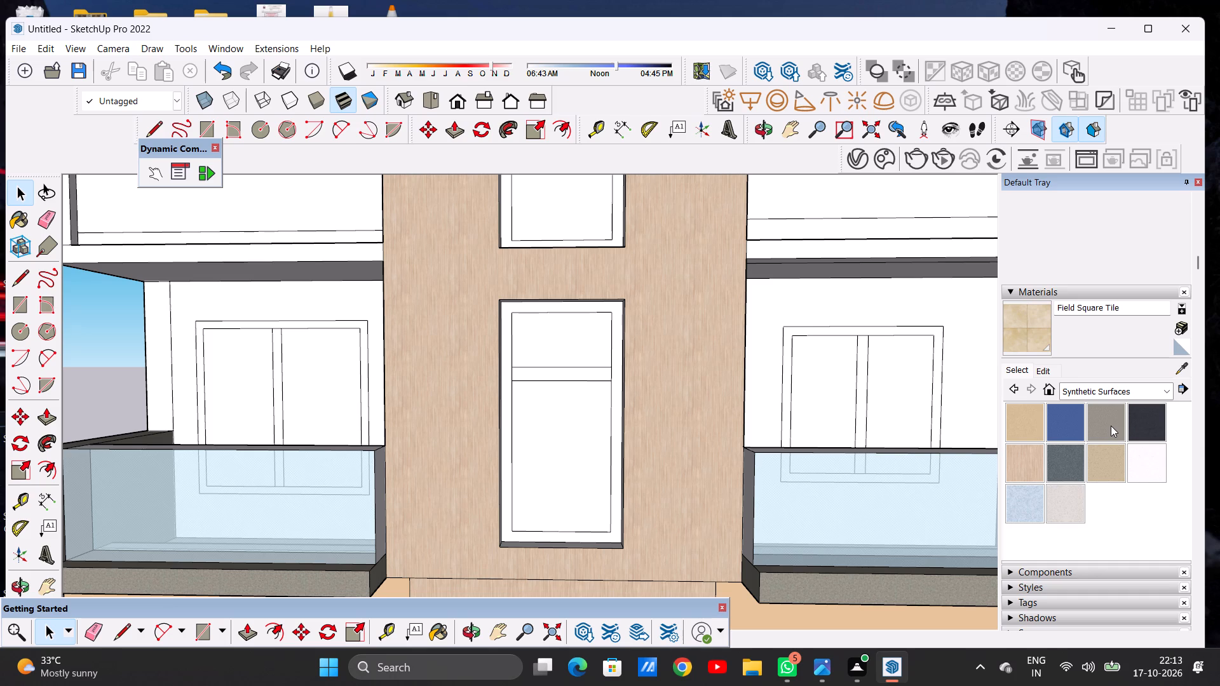
click(1066, 503)
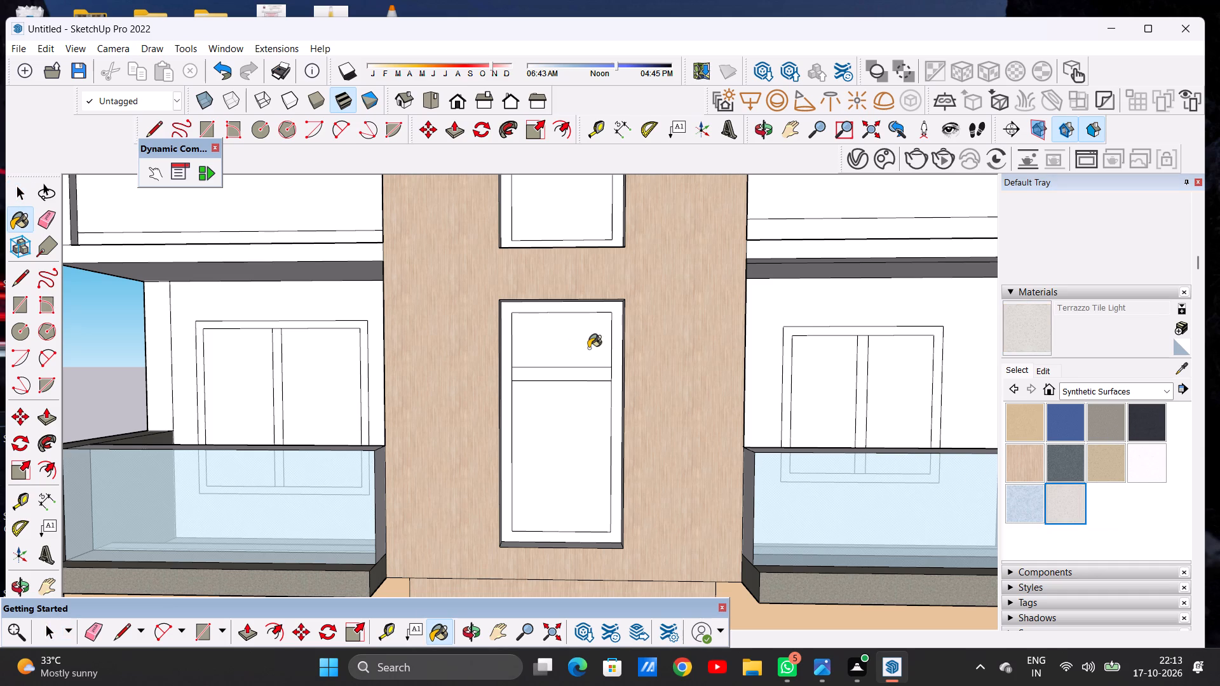
scroll(557, 332, up, 11)
click(473, 300)
scroll(503, 301, down, 4)
scroll(534, 414, up, 5)
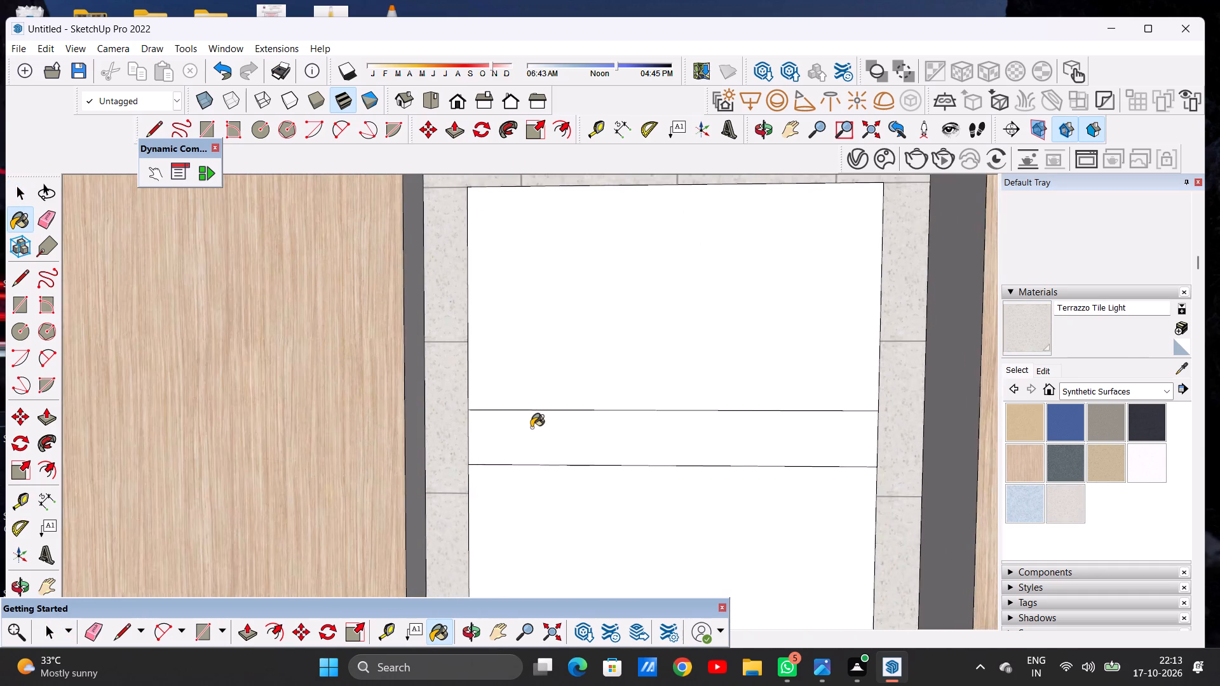
scroll(531, 427, up, 3)
click(531, 427)
scroll(529, 434, down, 10)
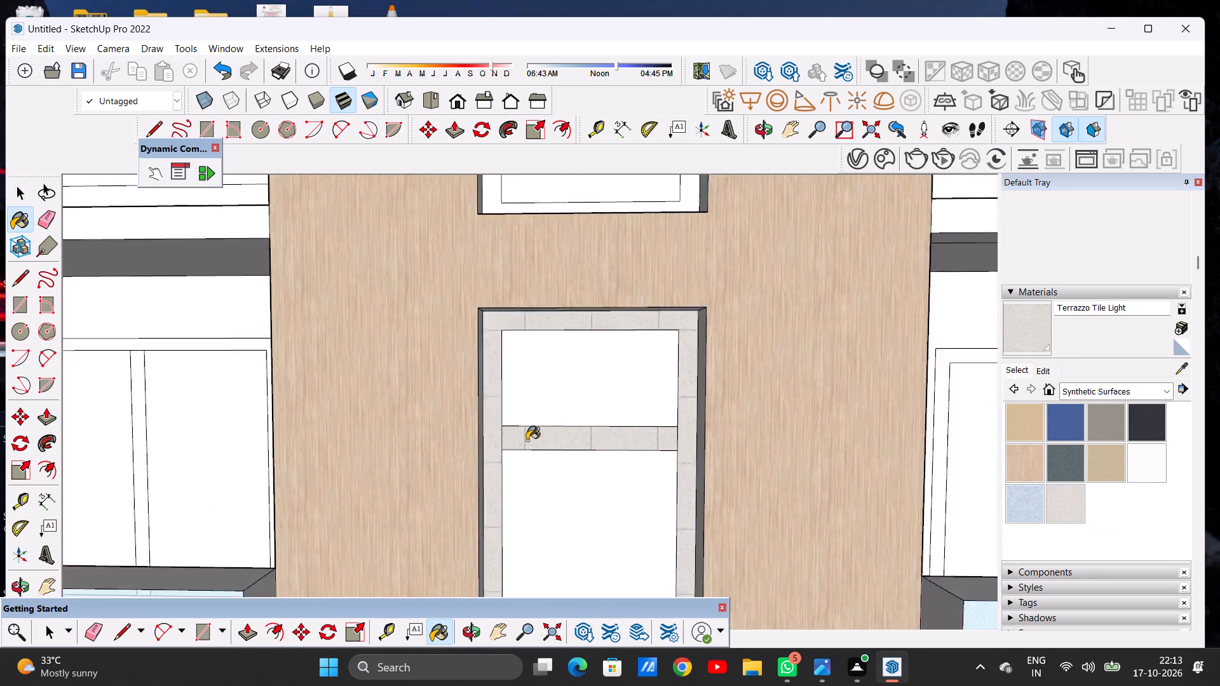
Paint the second-floor central window's frame and crossbar with the same Terrazzo Tile Light.
scroll(527, 440, down, 17)
scroll(567, 276, up, 16)
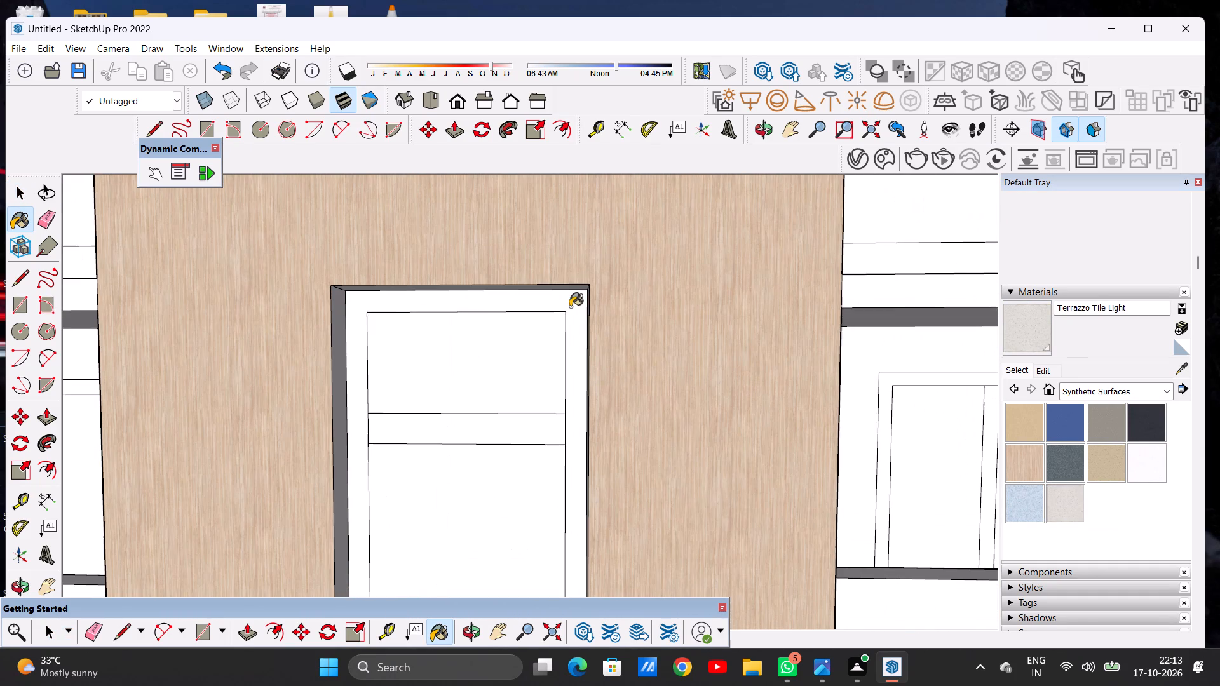
click(570, 307)
click(544, 426)
scroll(543, 426, down, 10)
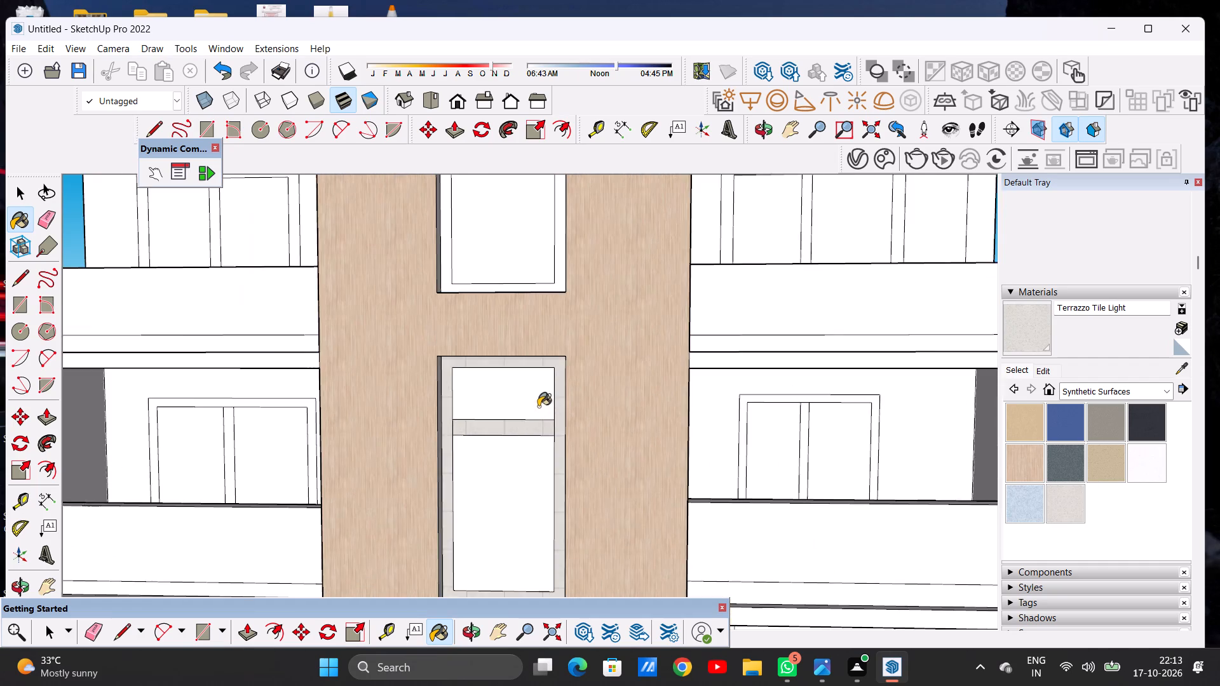
Paint the third-floor central window's frame and crossbar with the same Terrazzo Tile Light.
scroll(538, 407, down, 5)
scroll(576, 251, down, 1)
scroll(576, 251, up, 18)
click(536, 253)
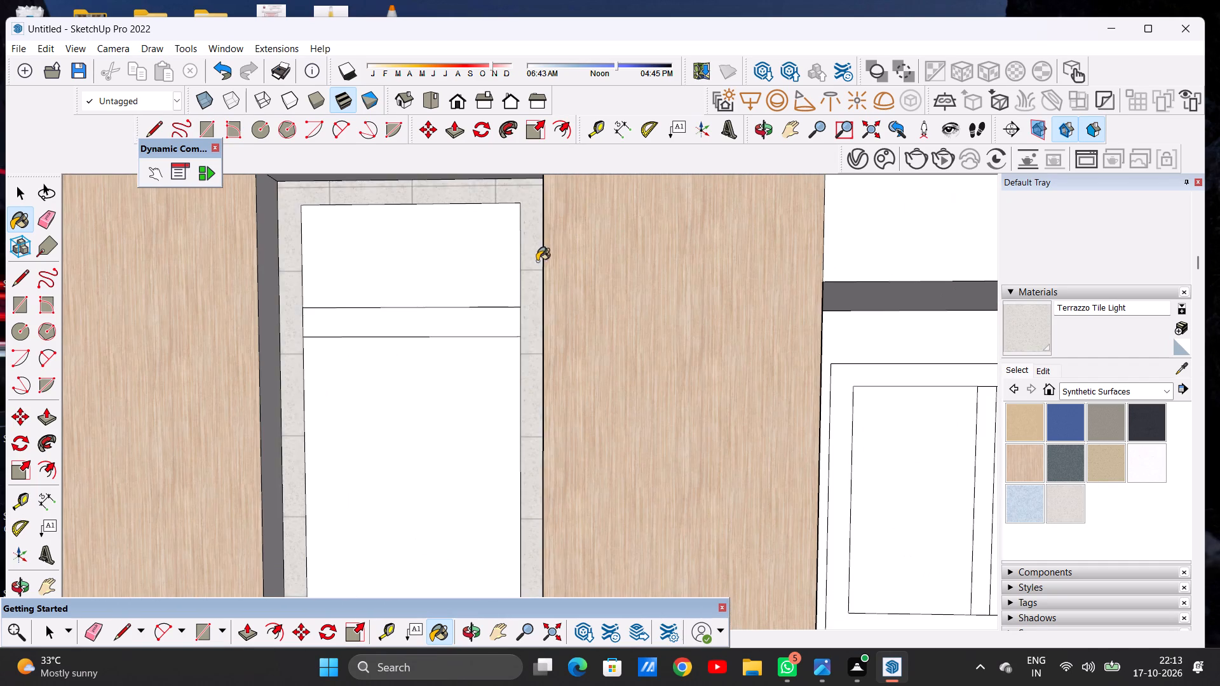
scroll(512, 340, up, 6)
click(505, 320)
scroll(475, 321, down, 20)
scroll(475, 321, down, 1)
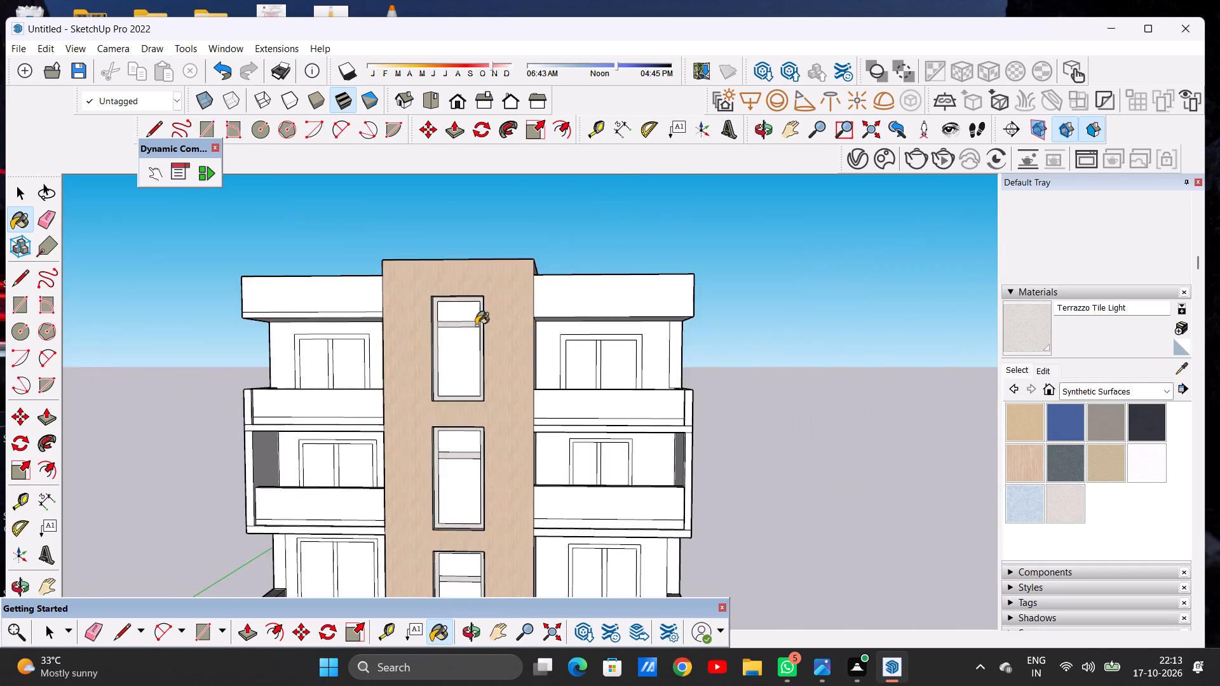
scroll(476, 325, down, 14)
scroll(471, 401, up, 13)
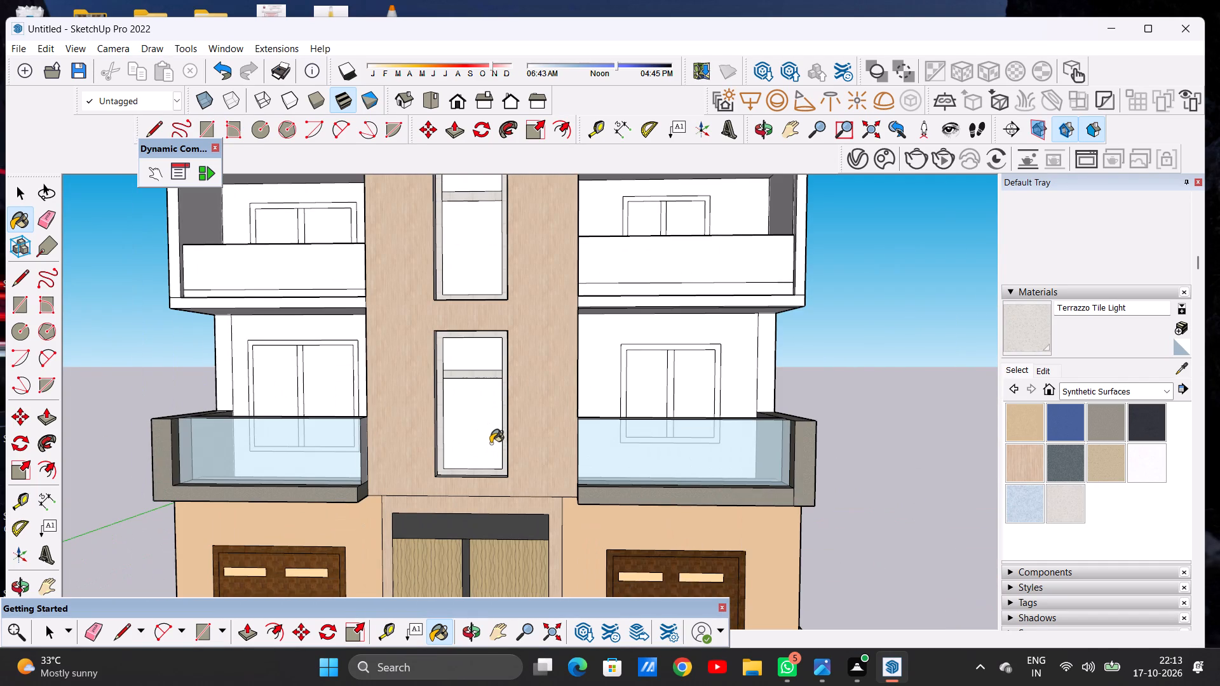
key(space)
Paint both panes of the third-floor central window with Translucent Glass Gray from the Glass and Mirrors materials.
scroll(299, 367, down, 12)
scroll(377, 293, up, 5)
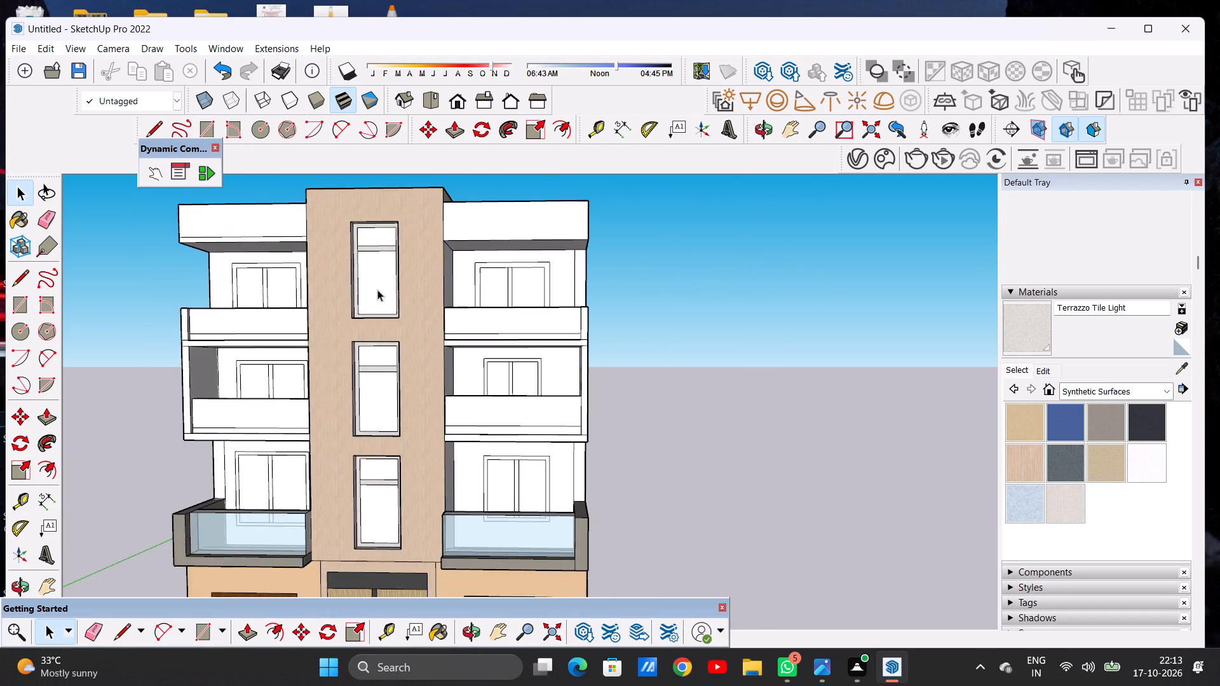
scroll(377, 290, up, 9)
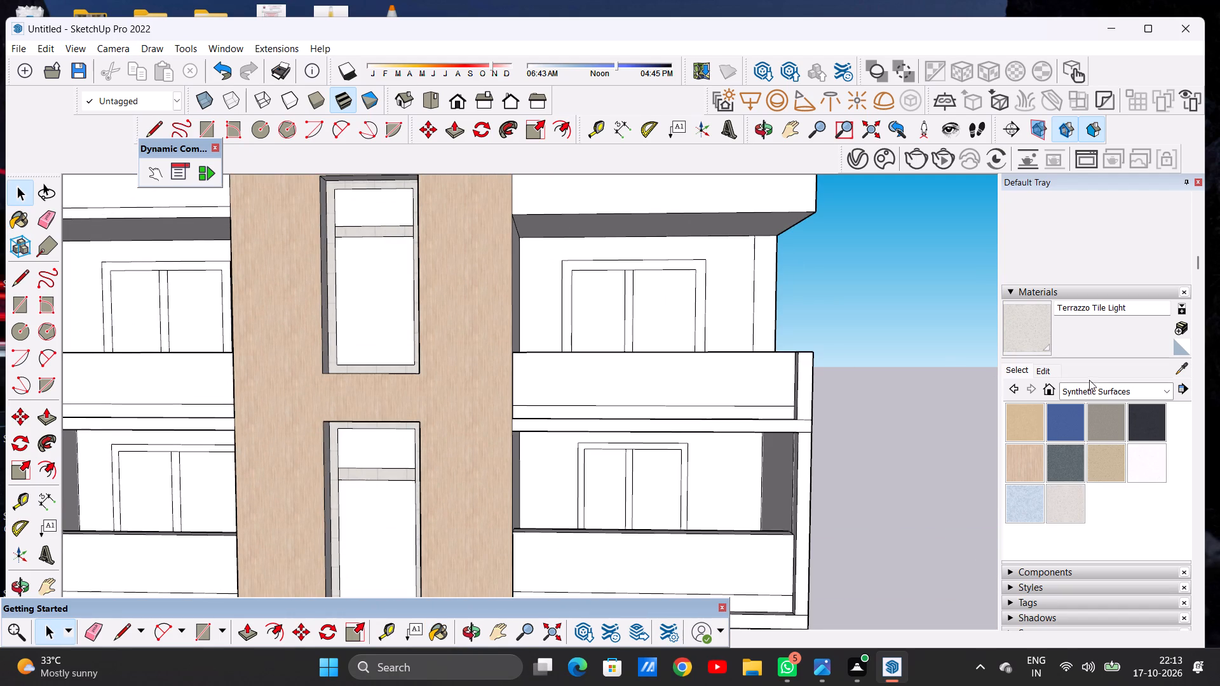
click(1083, 392)
click(1105, 475)
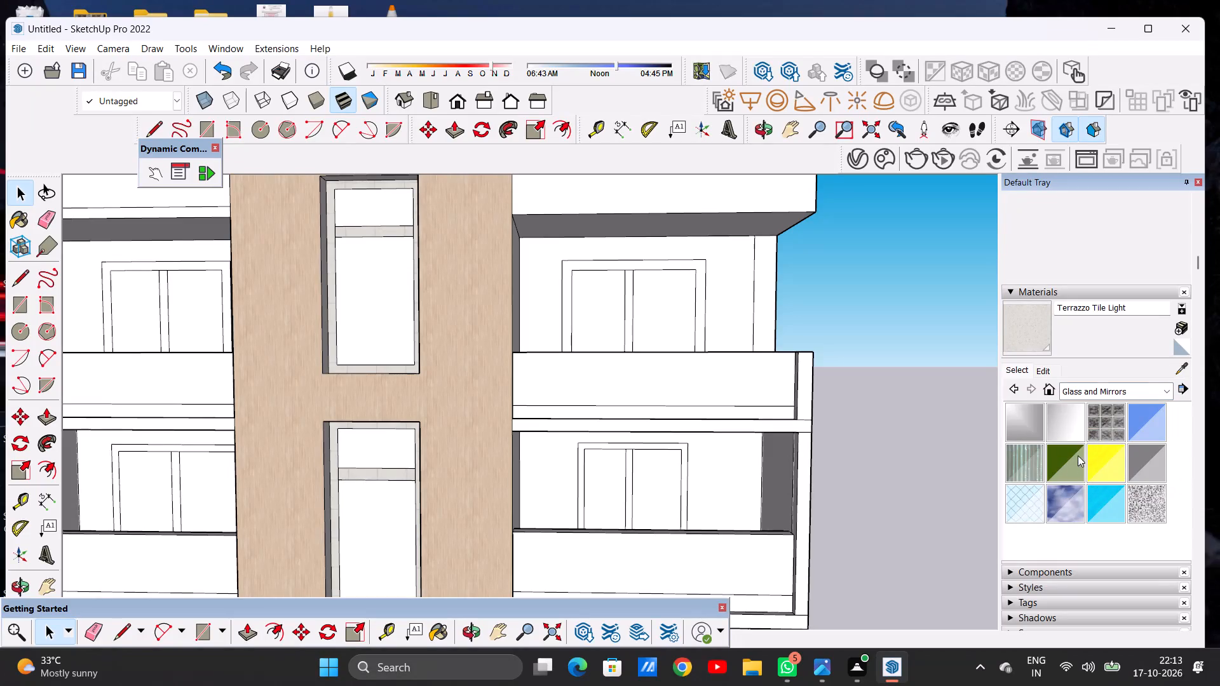
click(1141, 466)
scroll(541, 391, down, 6)
scroll(442, 277, up, 11)
click(419, 315)
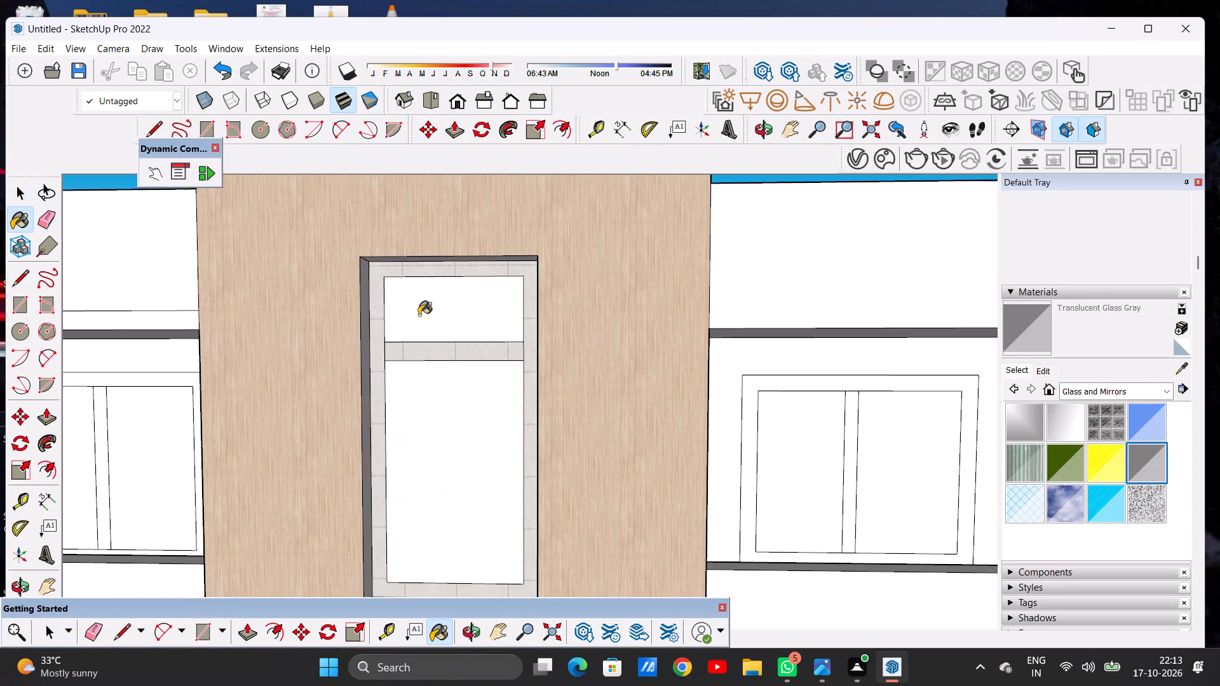
click(442, 414)
scroll(391, 258, down, 15)
Paint both panes of the second-floor central window with the same Translucent Glass Gray.
scroll(426, 410, up, 9)
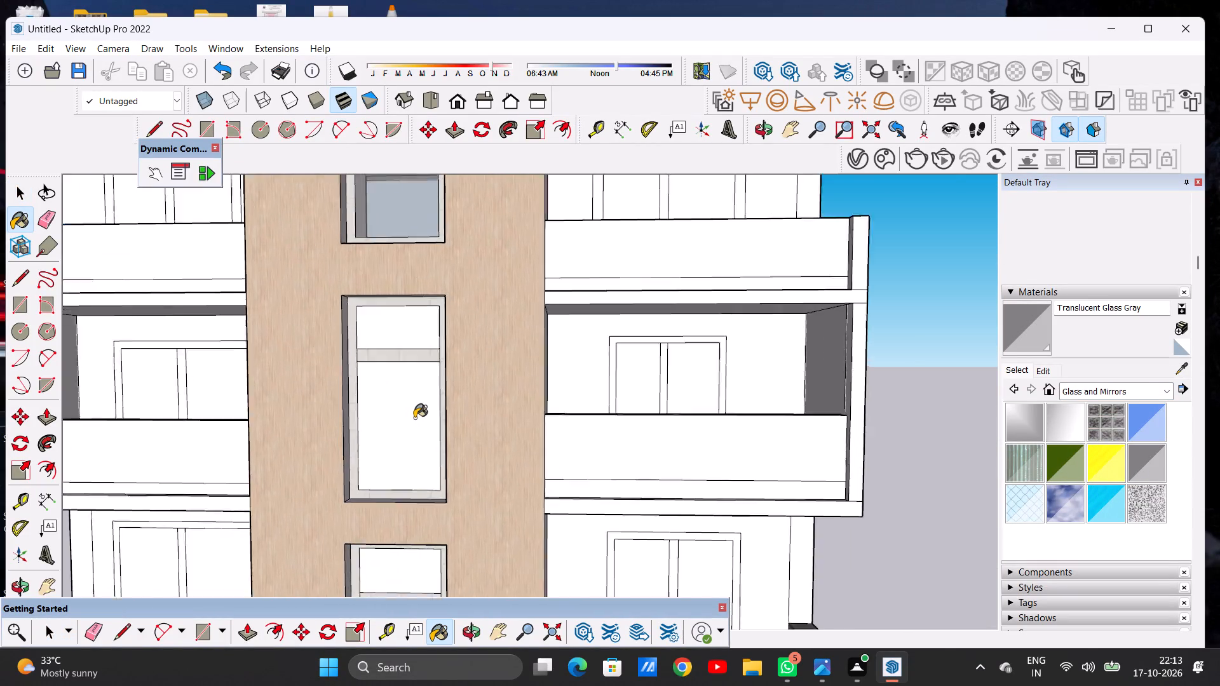
scroll(414, 418, up, 4)
click(400, 412)
click(393, 254)
Paint both panes of the first-floor central window with the same Translucent Glass Gray.
scroll(404, 318, down, 14)
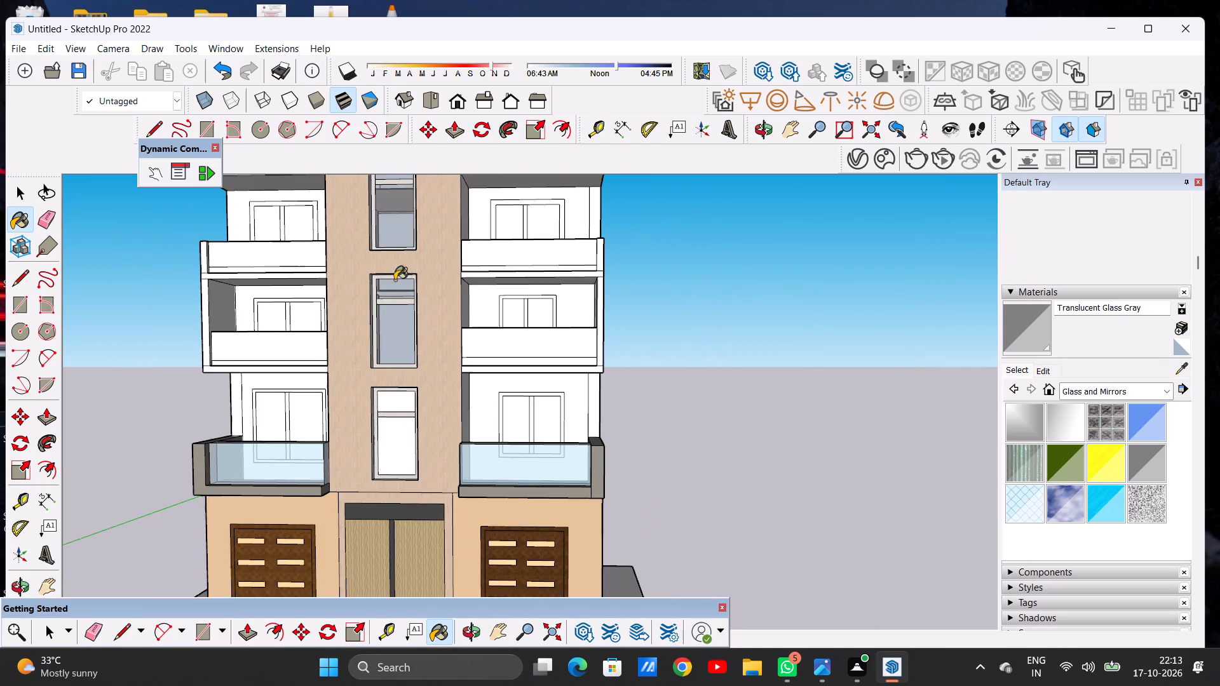
scroll(396, 277, down, 3)
scroll(405, 370, up, 15)
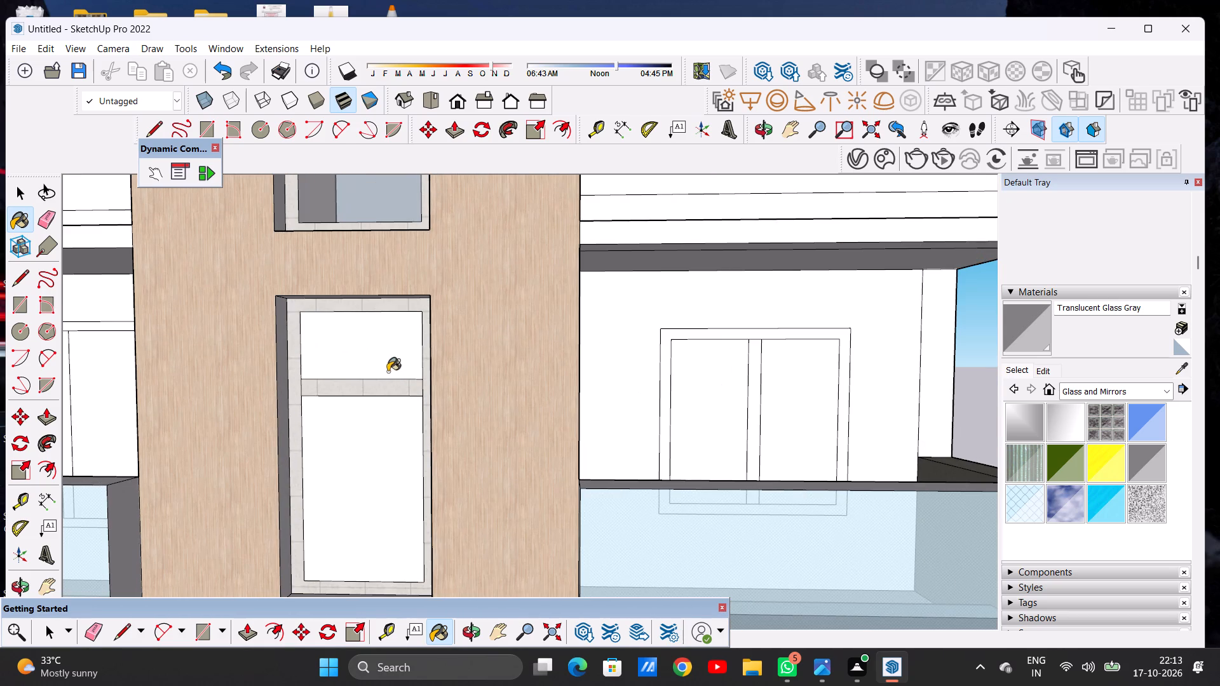
click(386, 369)
click(384, 450)
scroll(392, 351, down, 5)
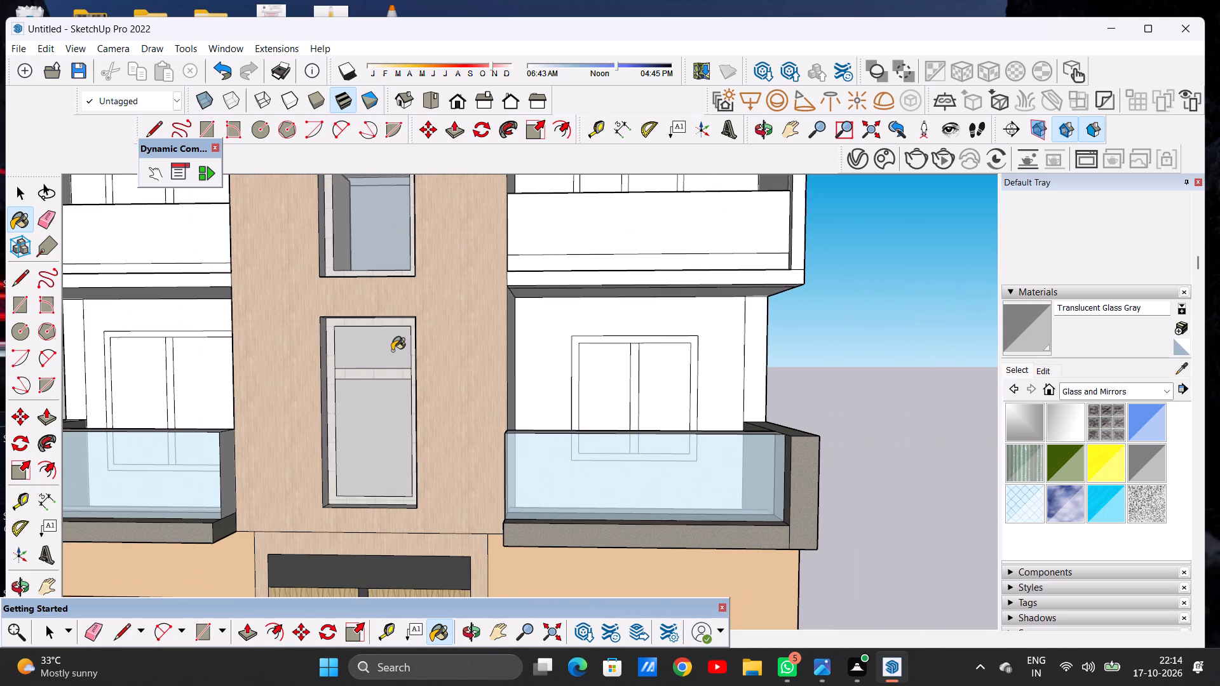
key(space)
Examine the glazed central windows and the first-floor balcony area from the front and at an angle.
scroll(299, 264, down, 10)
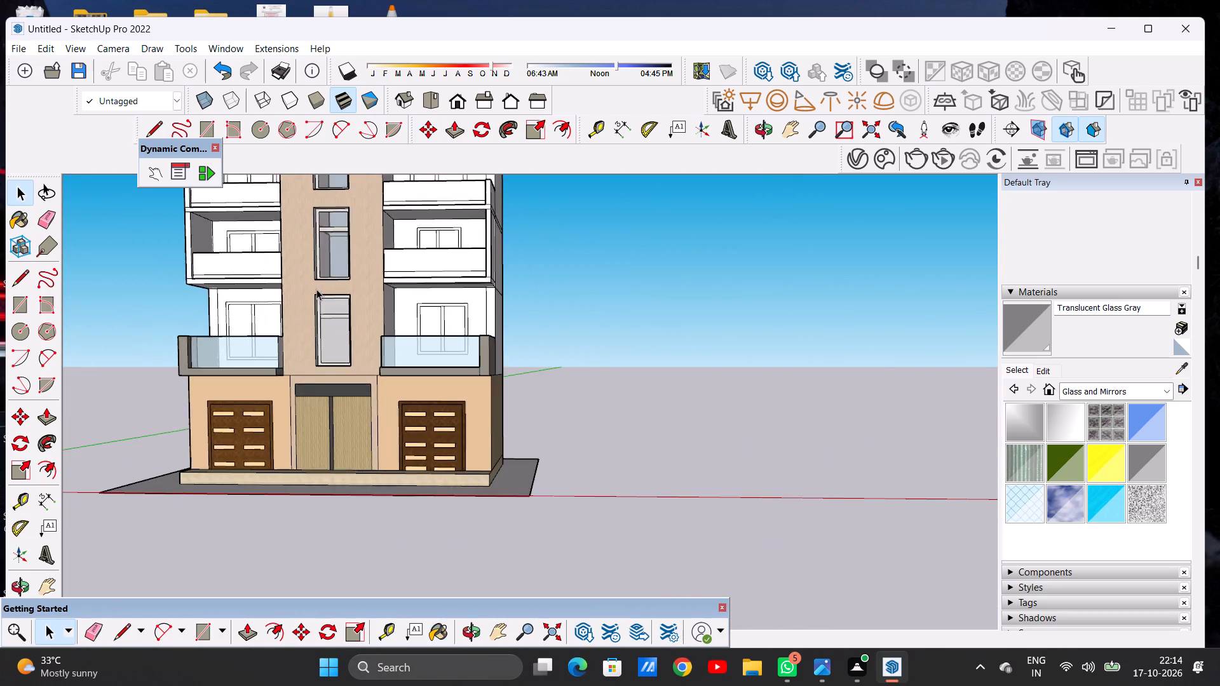
scroll(316, 289, down, 11)
scroll(338, 293, up, 12)
middle_drag(348, 346, 262, 347)
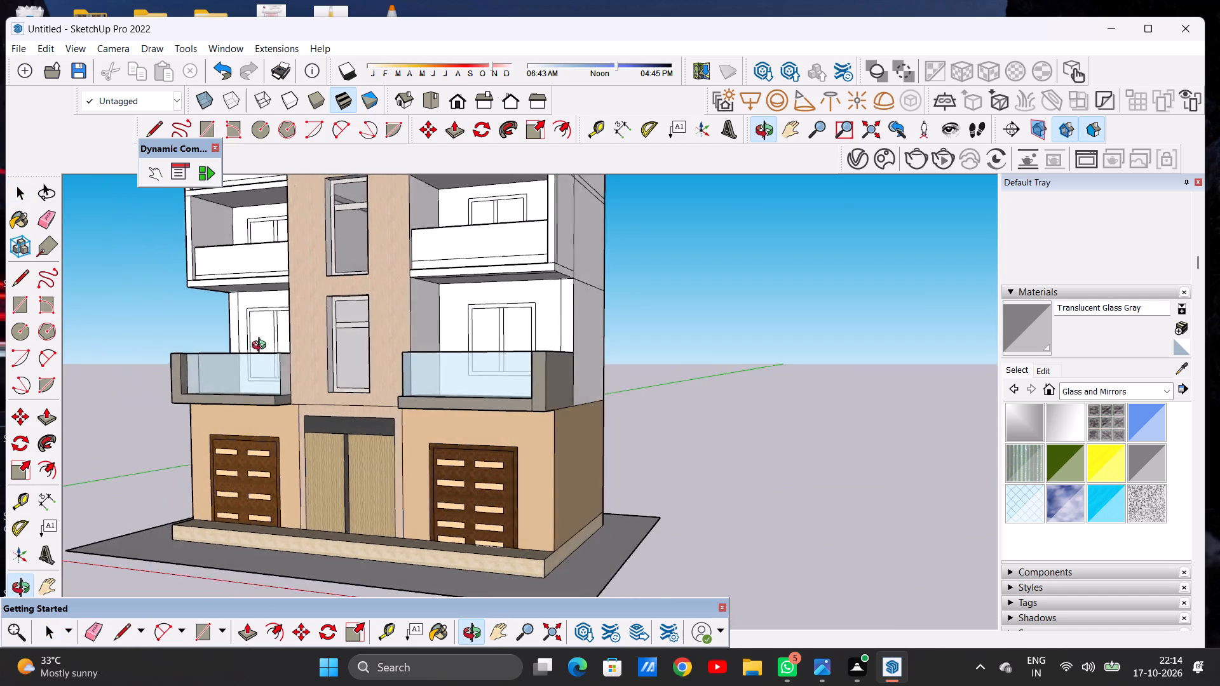
middle_drag(262, 347, 322, 397)
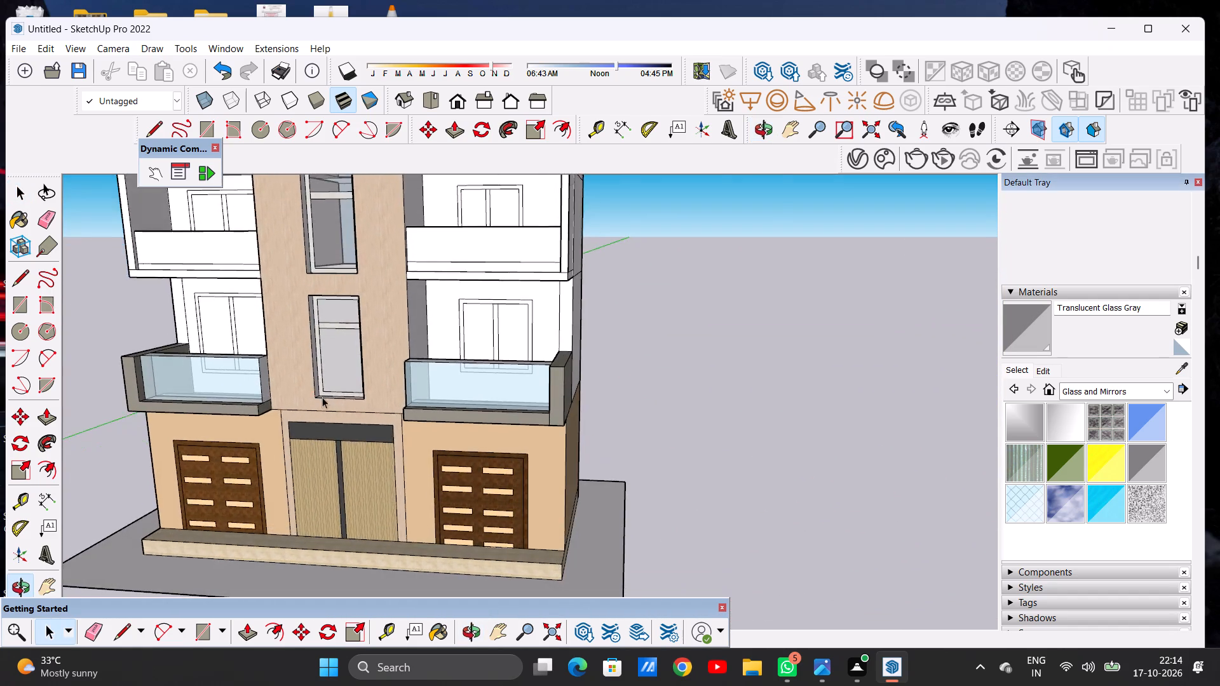
scroll(350, 353, up, 6)
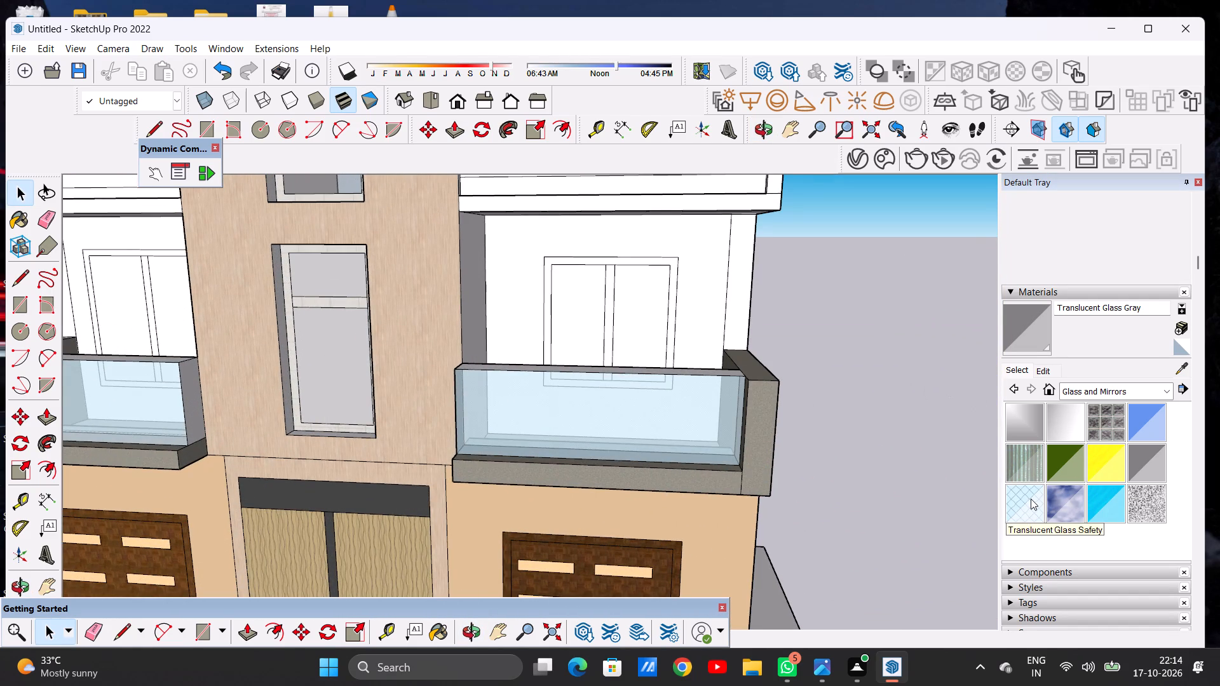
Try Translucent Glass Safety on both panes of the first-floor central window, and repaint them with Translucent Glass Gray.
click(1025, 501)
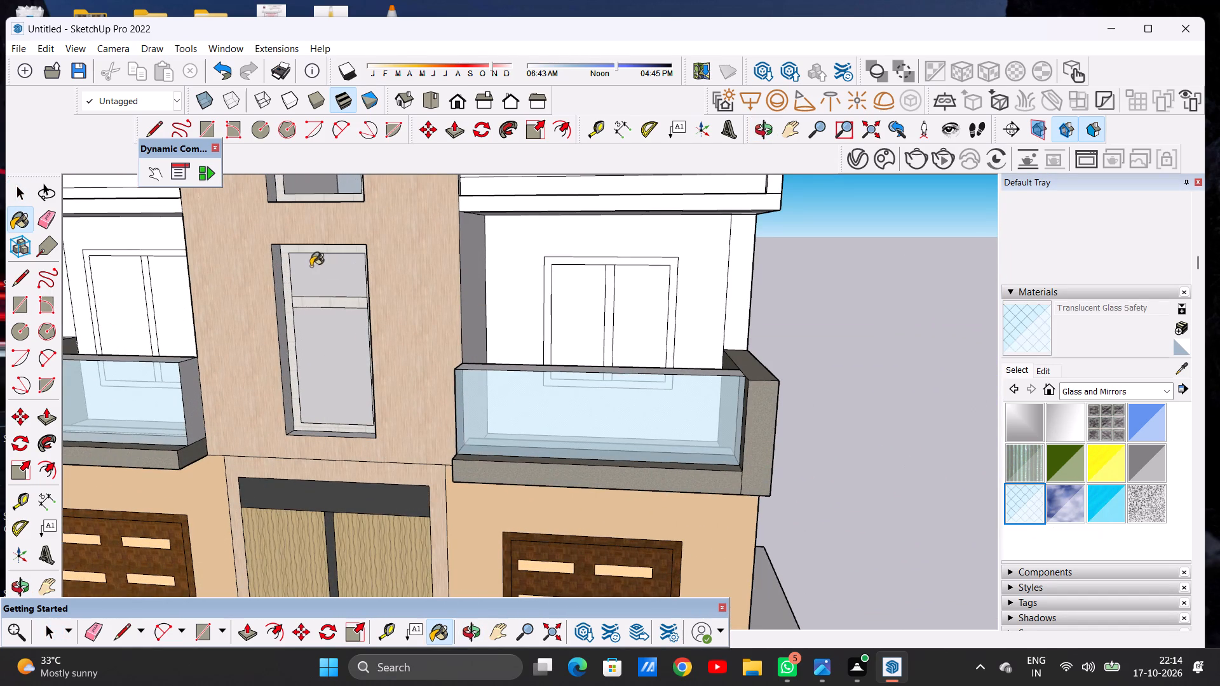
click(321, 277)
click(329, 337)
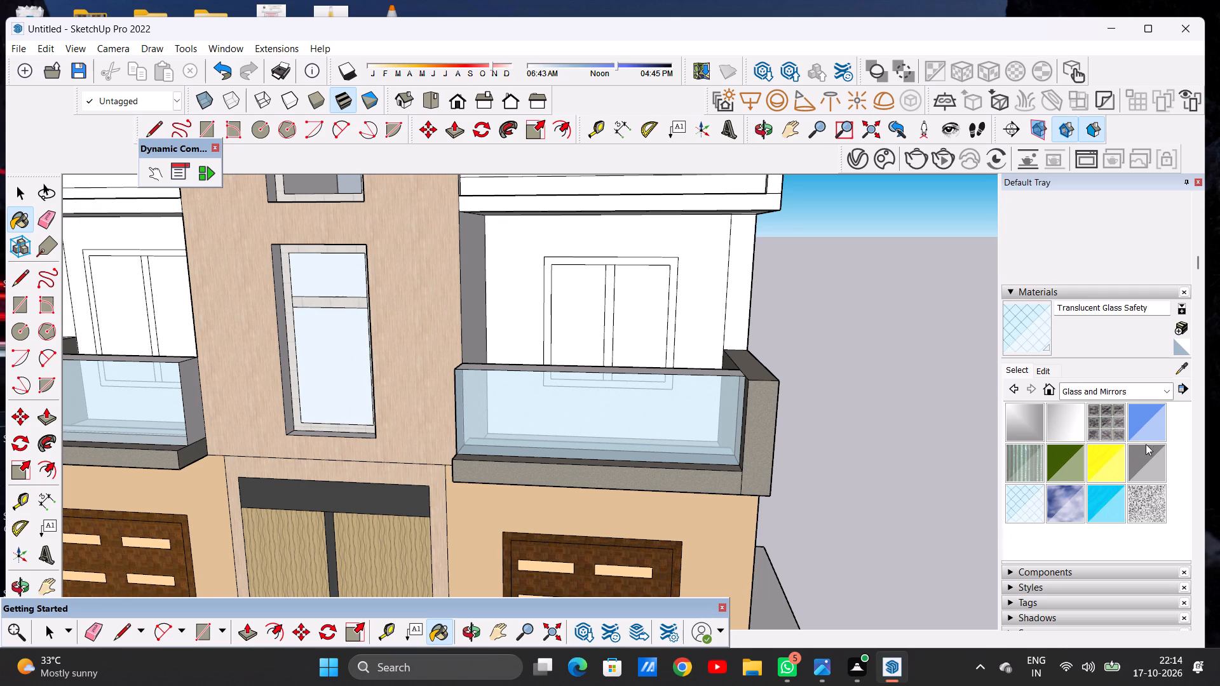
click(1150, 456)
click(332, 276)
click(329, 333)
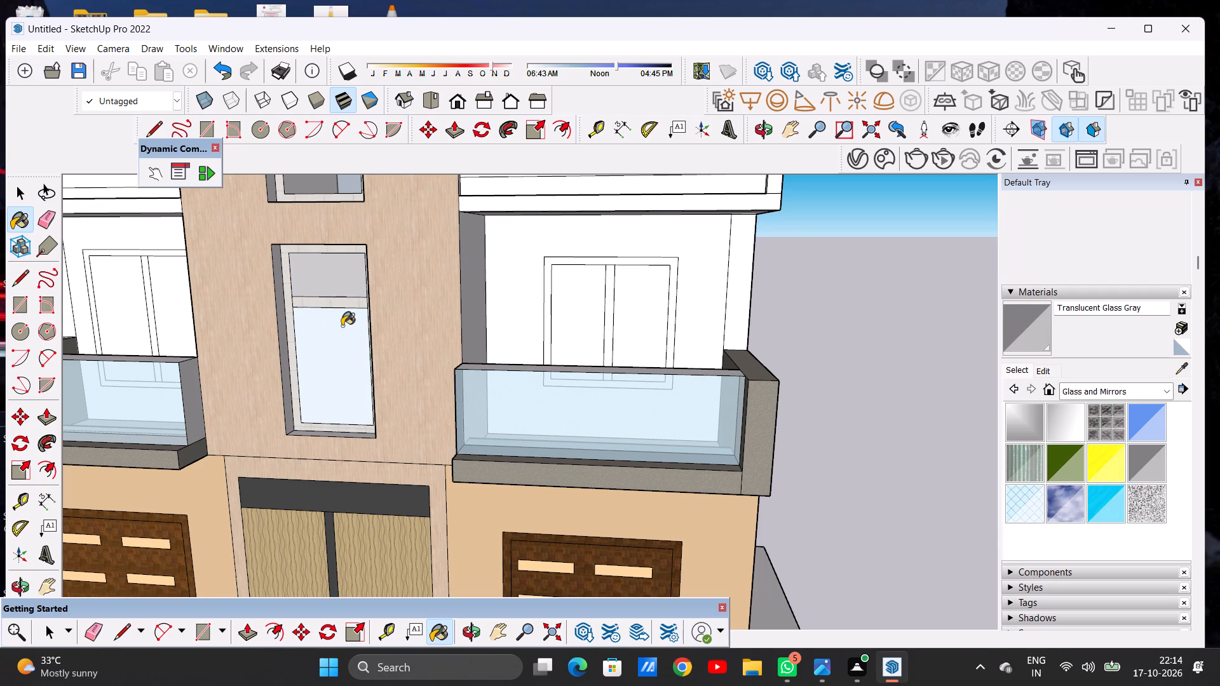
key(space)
Paint the front wall of the central tower with Formica Laminate Light from the Synthetic Surfaces materials.
scroll(382, 332, down, 20)
scroll(382, 332, down, 3)
scroll(431, 333, up, 7)
middle_drag(433, 352, 447, 335)
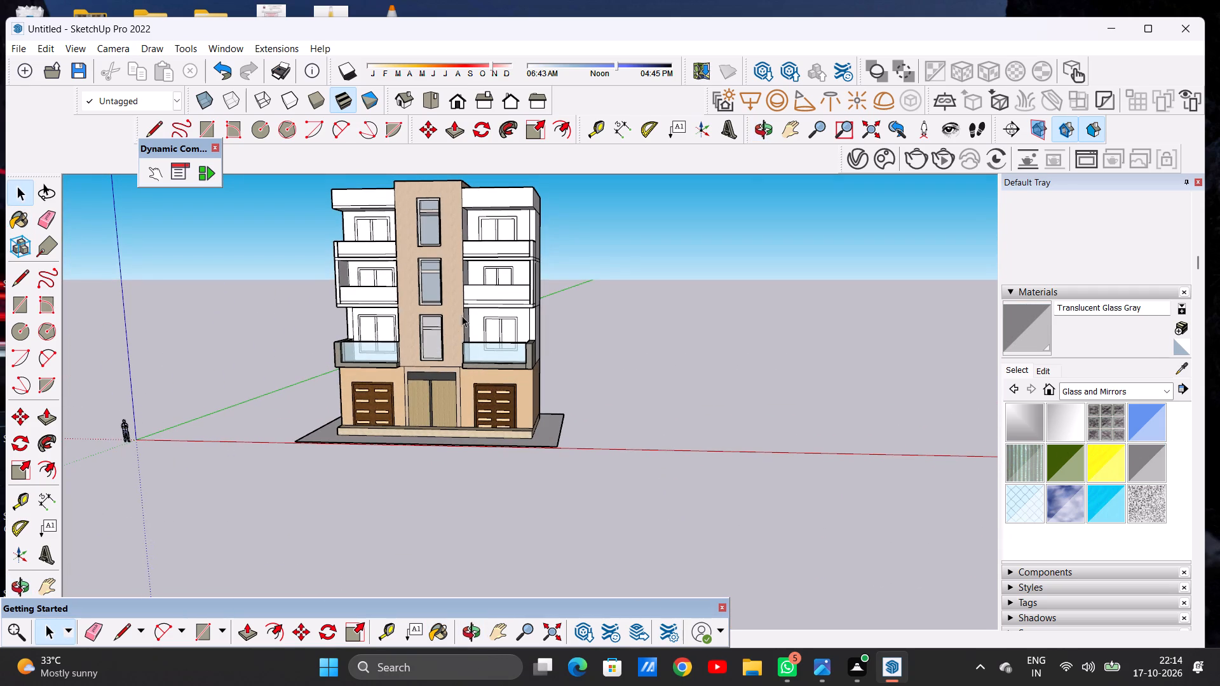
scroll(475, 301, up, 5)
scroll(395, 354, down, 2)
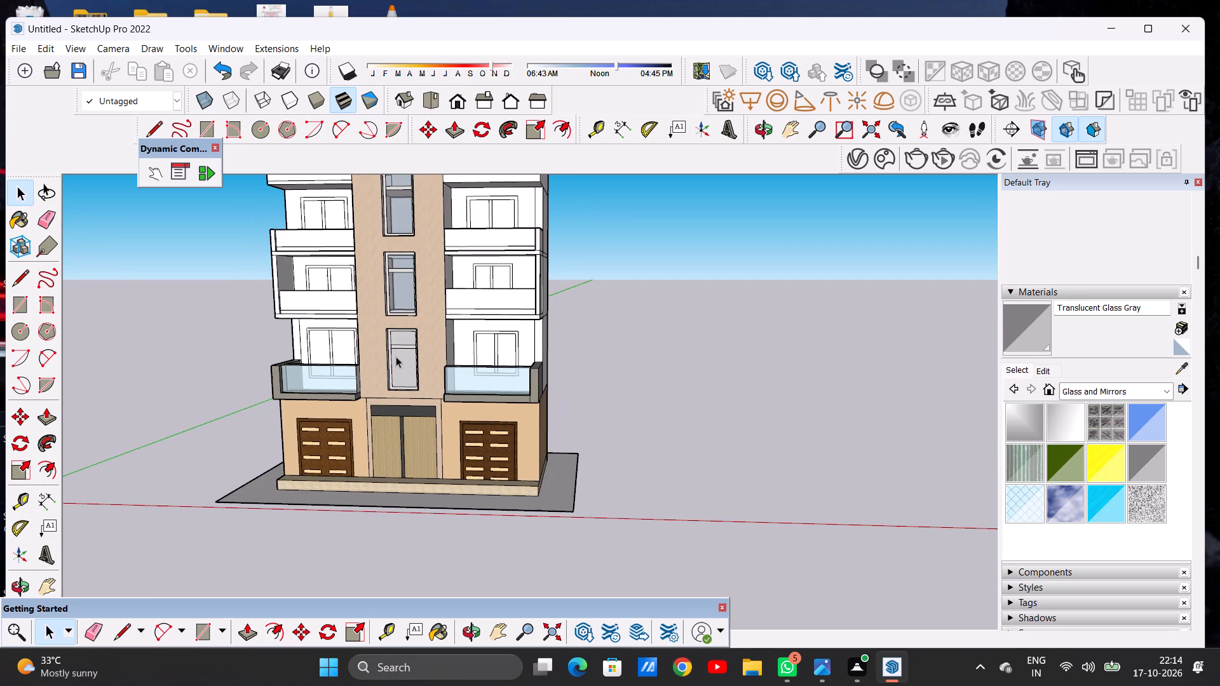
scroll(396, 356, down, 6)
scroll(395, 309, up, 11)
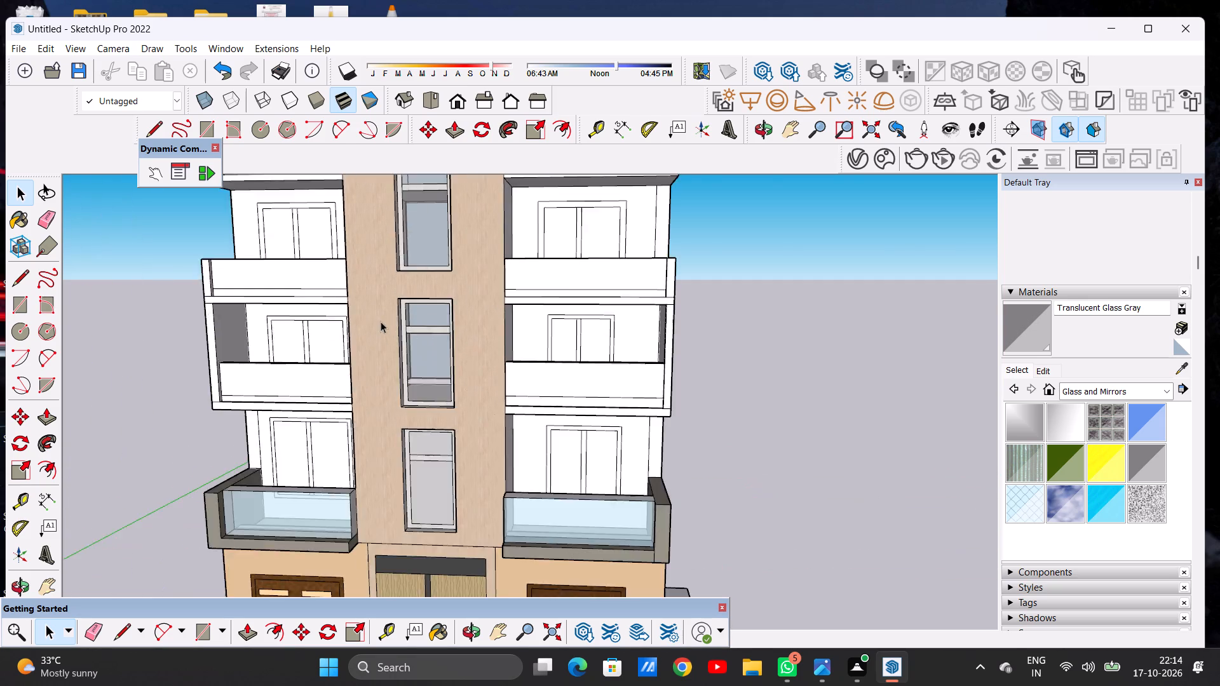
scroll(381, 321, up, 7)
middle_drag(358, 330, 418, 318)
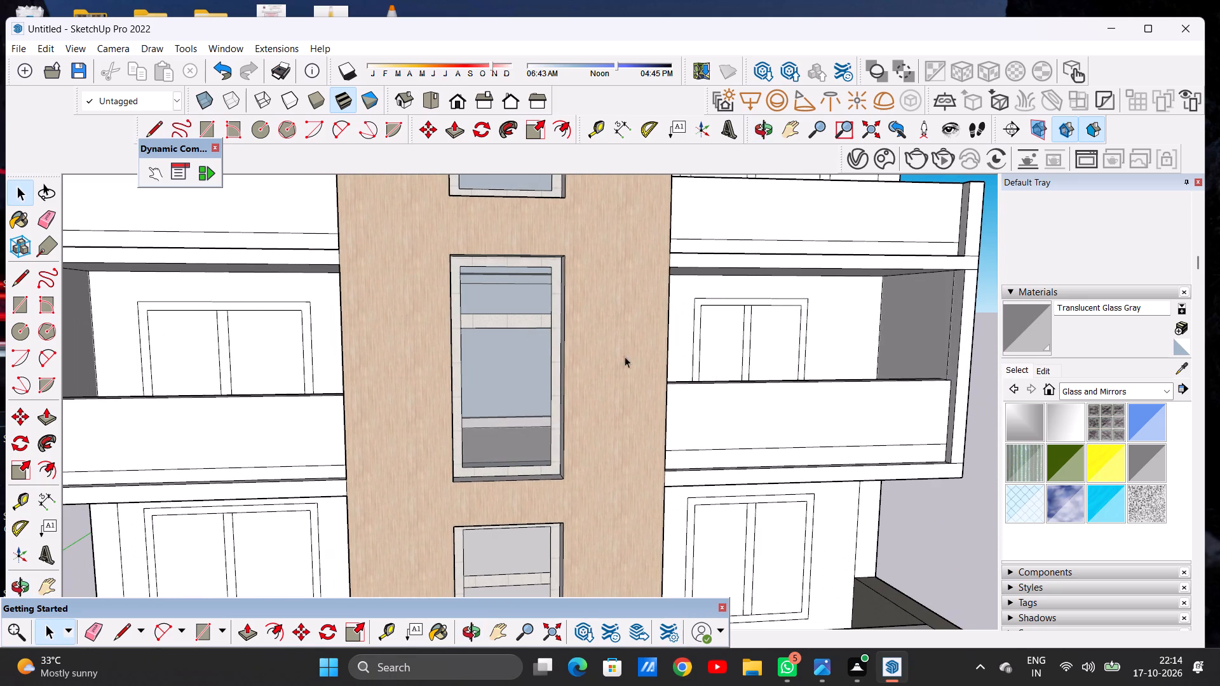
click(1037, 373)
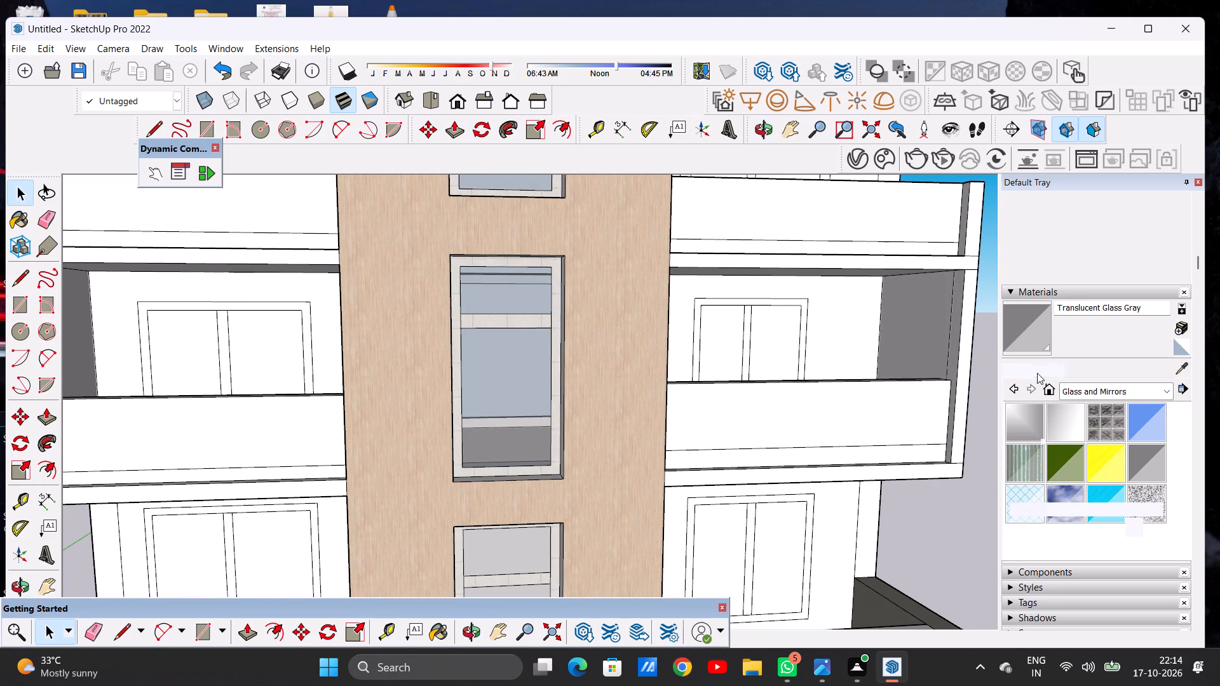
click(1014, 365)
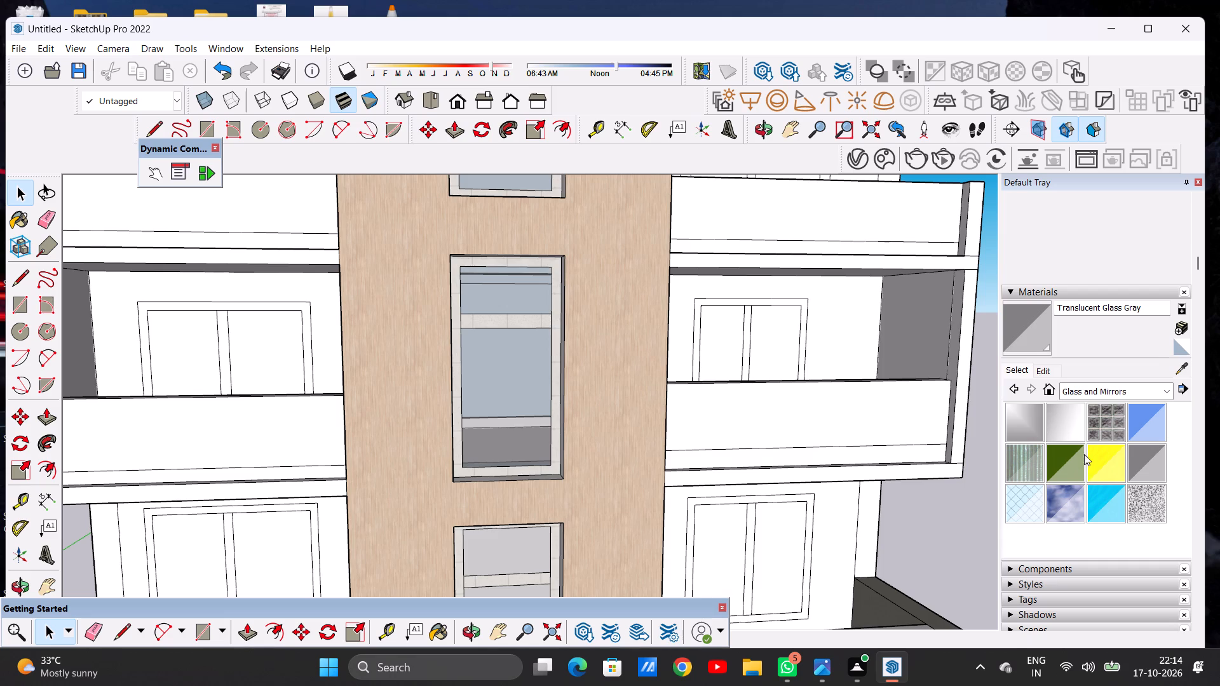
click(1070, 393)
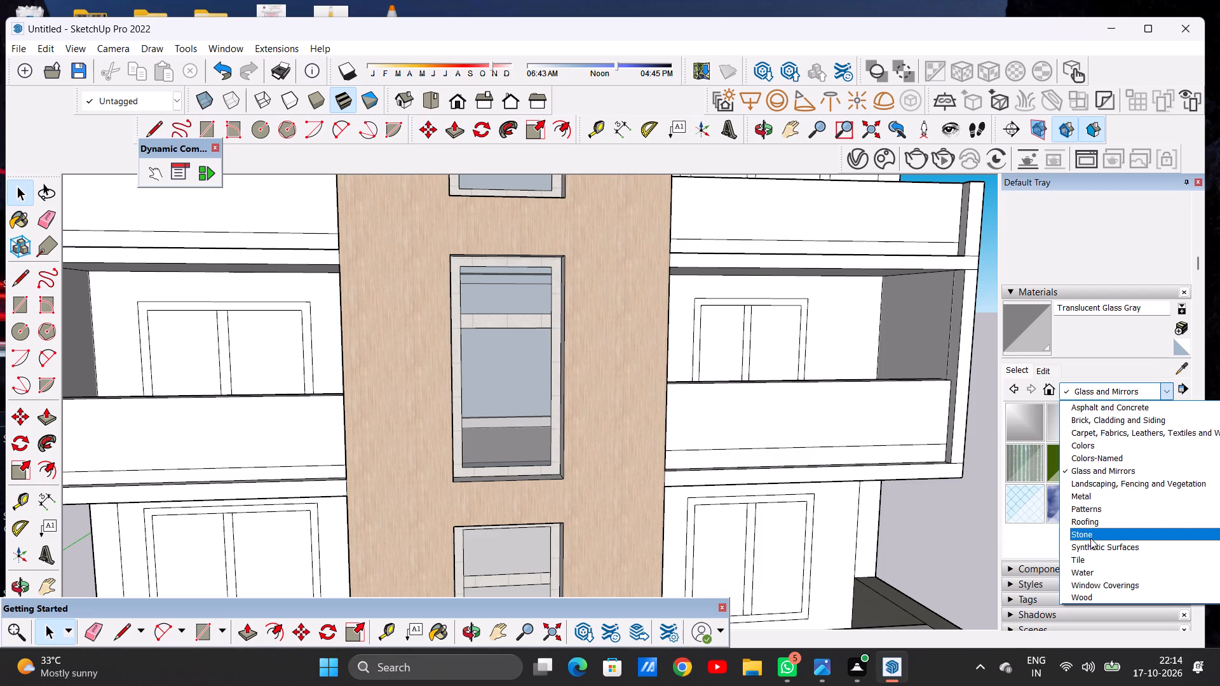
click(1089, 545)
click(1015, 456)
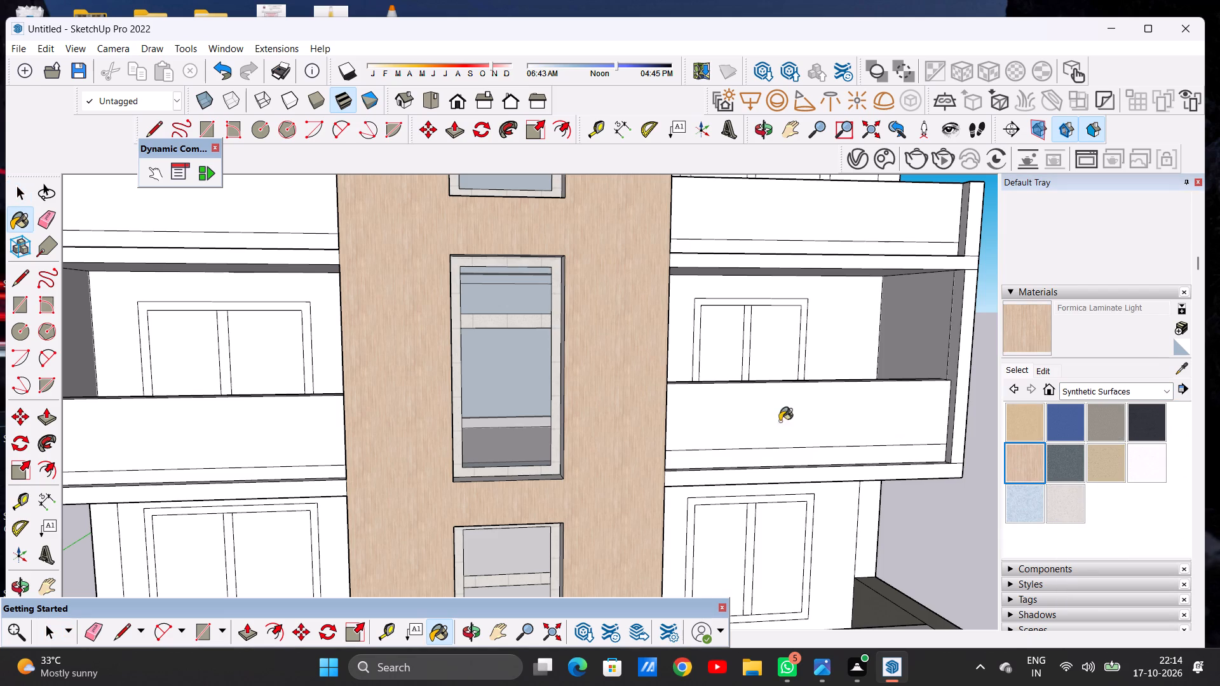
click(626, 409)
Raise the brightness of the Formica Laminate Light material to a lighter peach tone.
click(1043, 372)
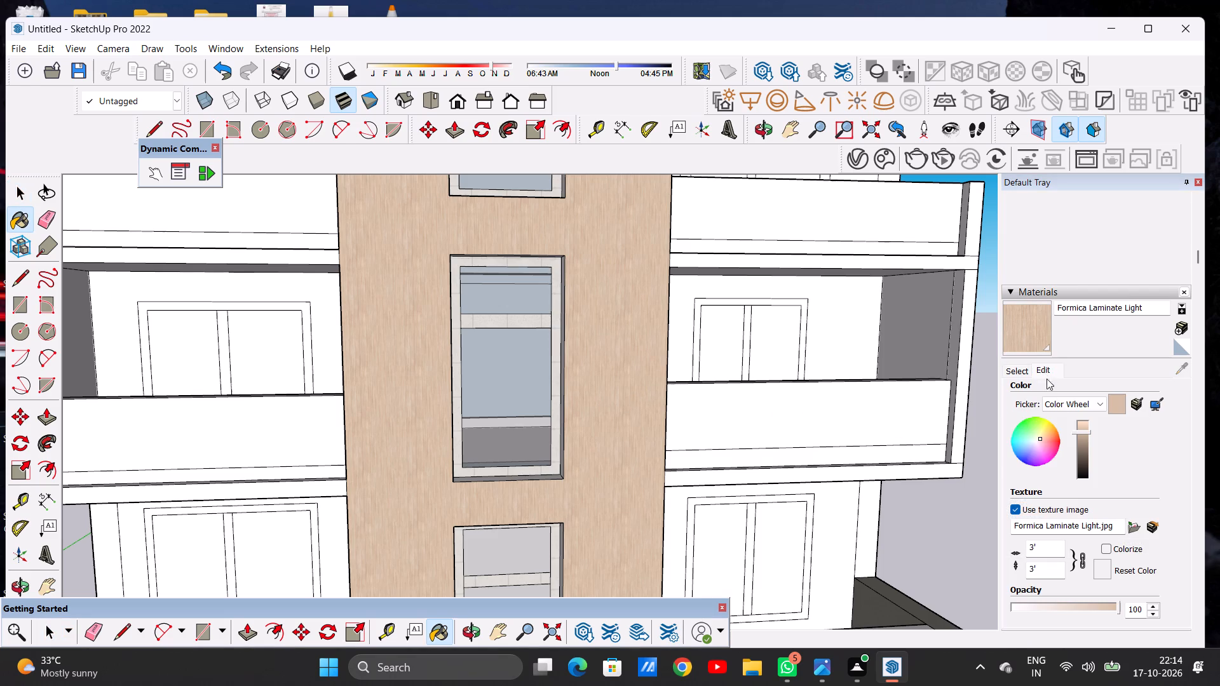
click(1081, 427)
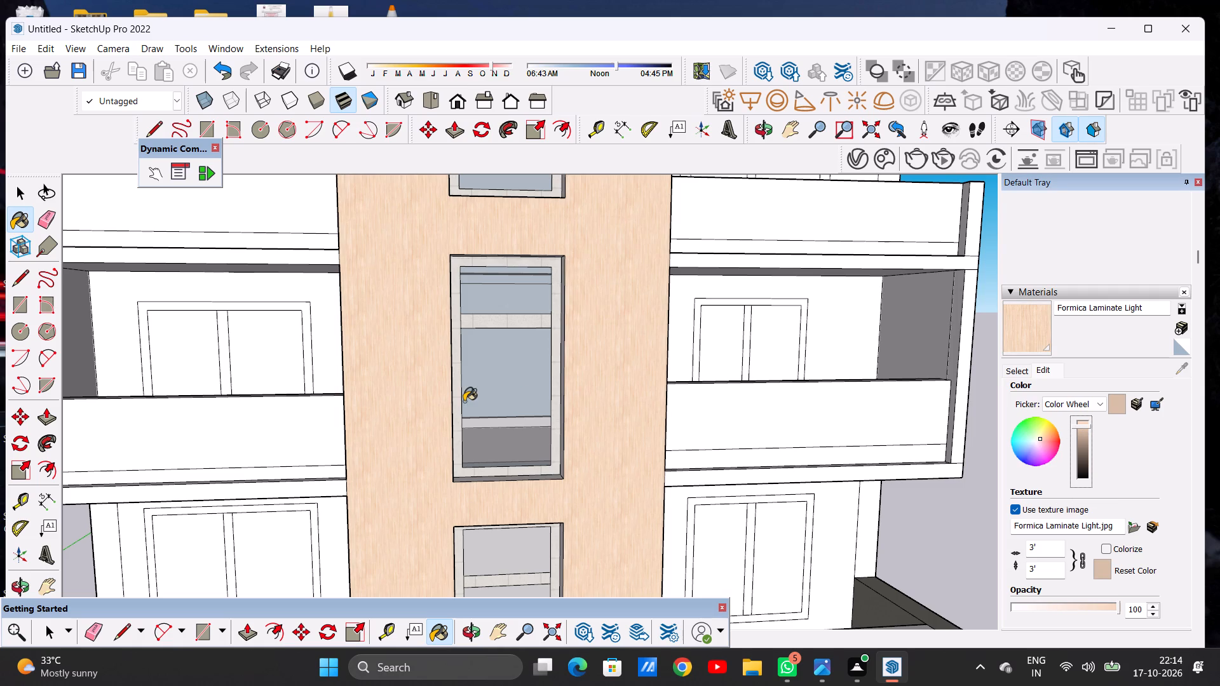
Paint the wall surround of the central entrance with the lightened Formica Laminate Light.
scroll(464, 401, down, 10)
scroll(465, 354, up, 1)
scroll(463, 354, down, 4)
scroll(390, 344, up, 1)
scroll(344, 340, down, 8)
middle_drag(442, 349, 196, 318)
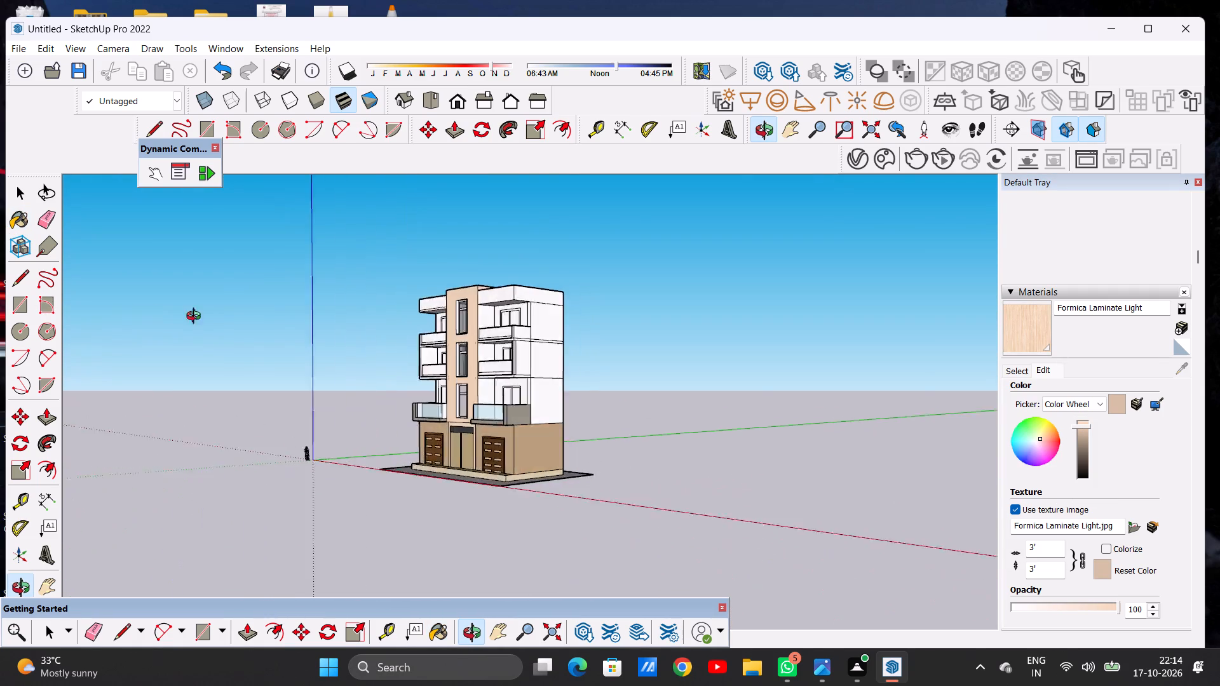
middle_drag(196, 318, 421, 342)
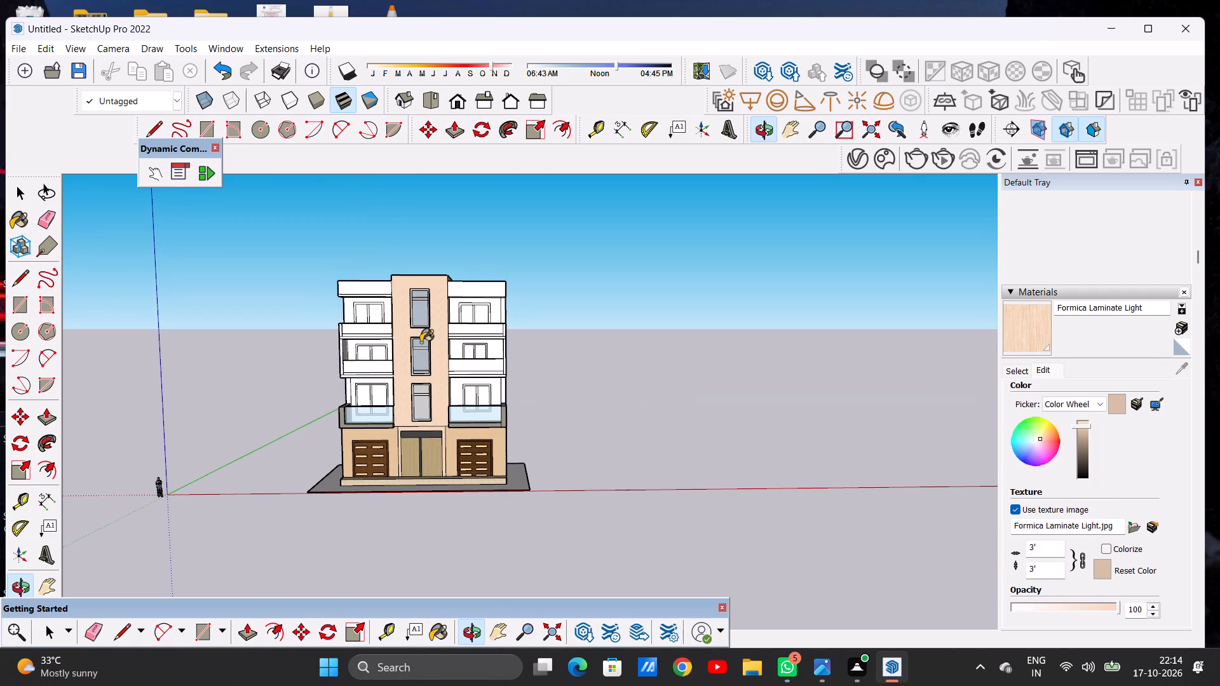
scroll(318, 484, up, 7)
scroll(602, 398, up, 7)
scroll(529, 373, down, 1)
scroll(529, 373, up, 4)
click(521, 368)
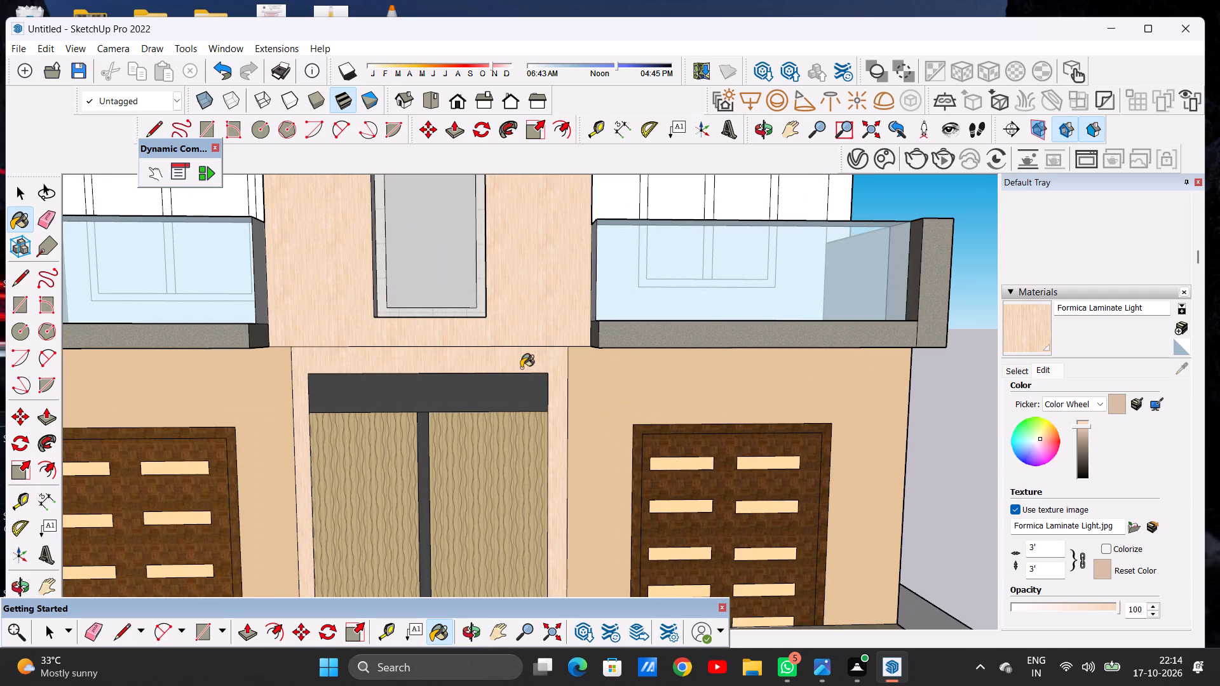
key(space)
Examine the colour balance of the whole front elevation from a distance.
scroll(331, 317, down, 6)
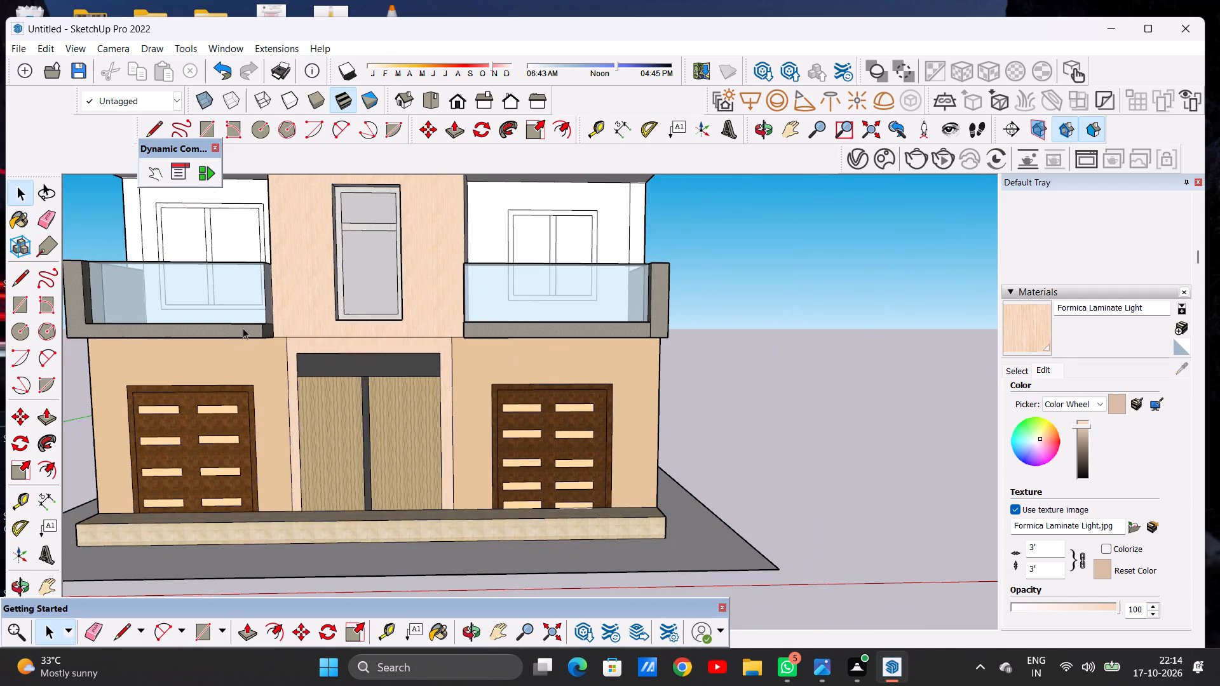
scroll(262, 327, down, 14)
scroll(347, 328, down, 4)
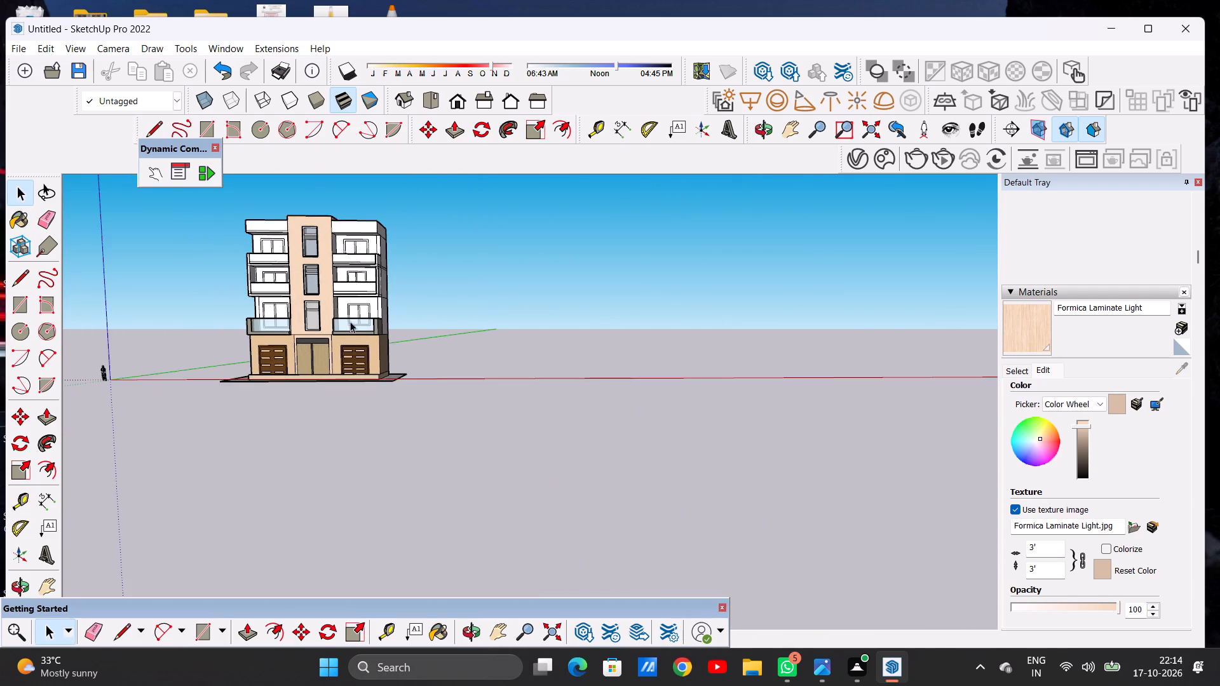
scroll(325, 299, up, 5)
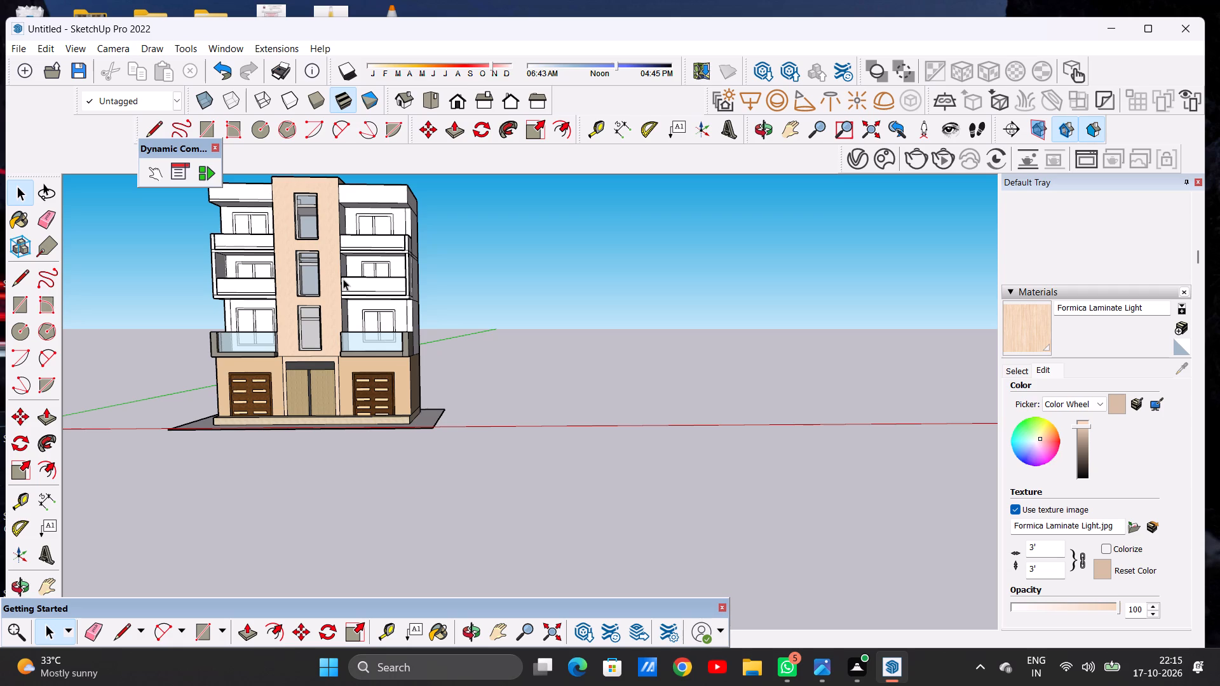
key(space)
scroll(371, 356, down, 5)
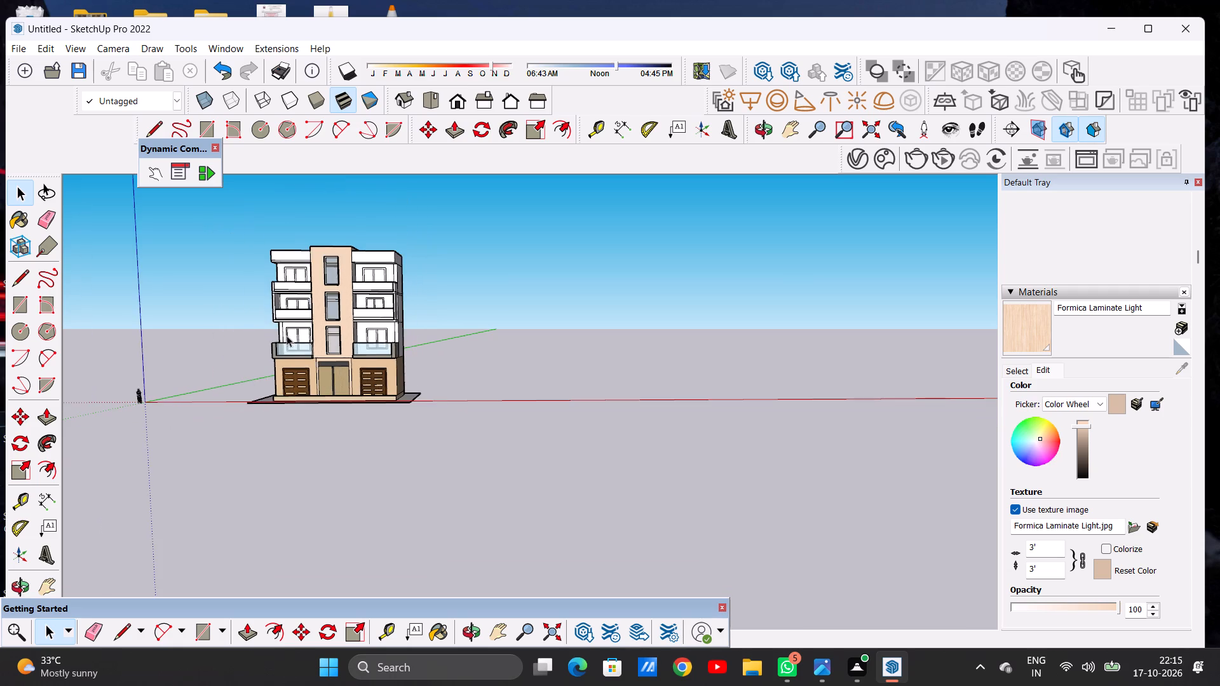
Paint the outer frame and centre mullion of the first-floor left balcony window with Wood Veneer 01 from the Wood materials.
scroll(284, 329, up, 8)
scroll(355, 339, up, 6)
middle_drag(241, 326, 425, 357)
middle_click(425, 357)
scroll(346, 340, down, 6)
scroll(233, 365, up, 6)
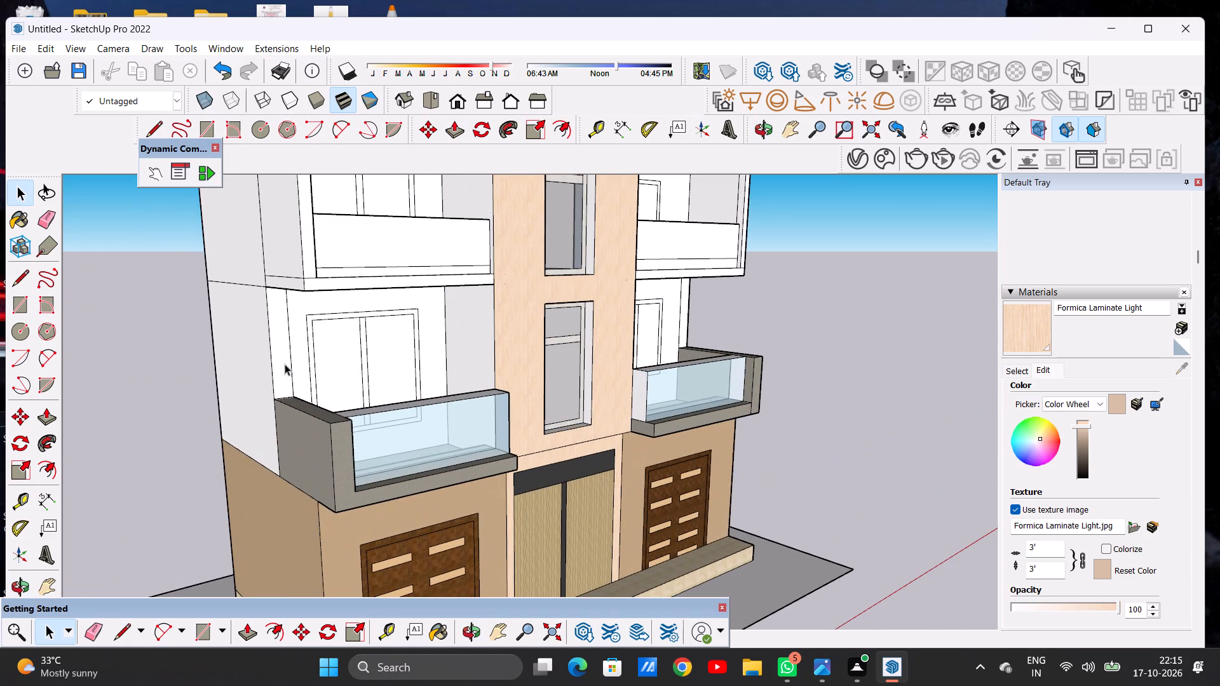
middle_drag(316, 380, 236, 401)
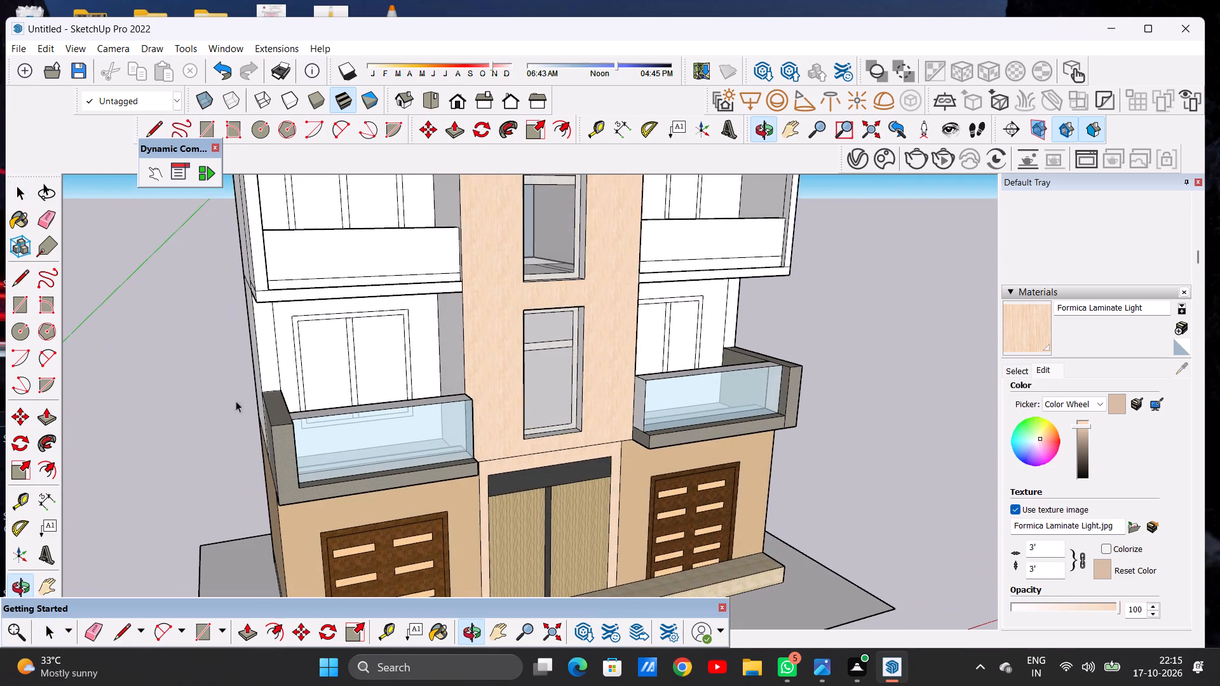
scroll(348, 371, up, 3)
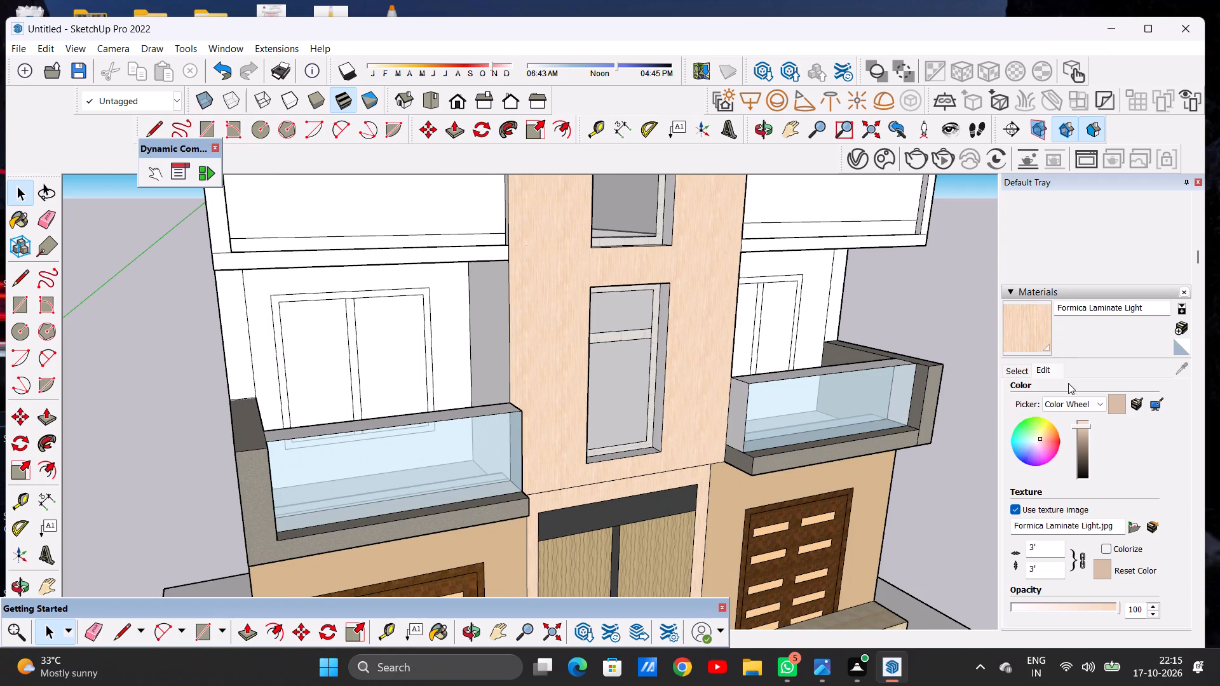
click(1005, 372)
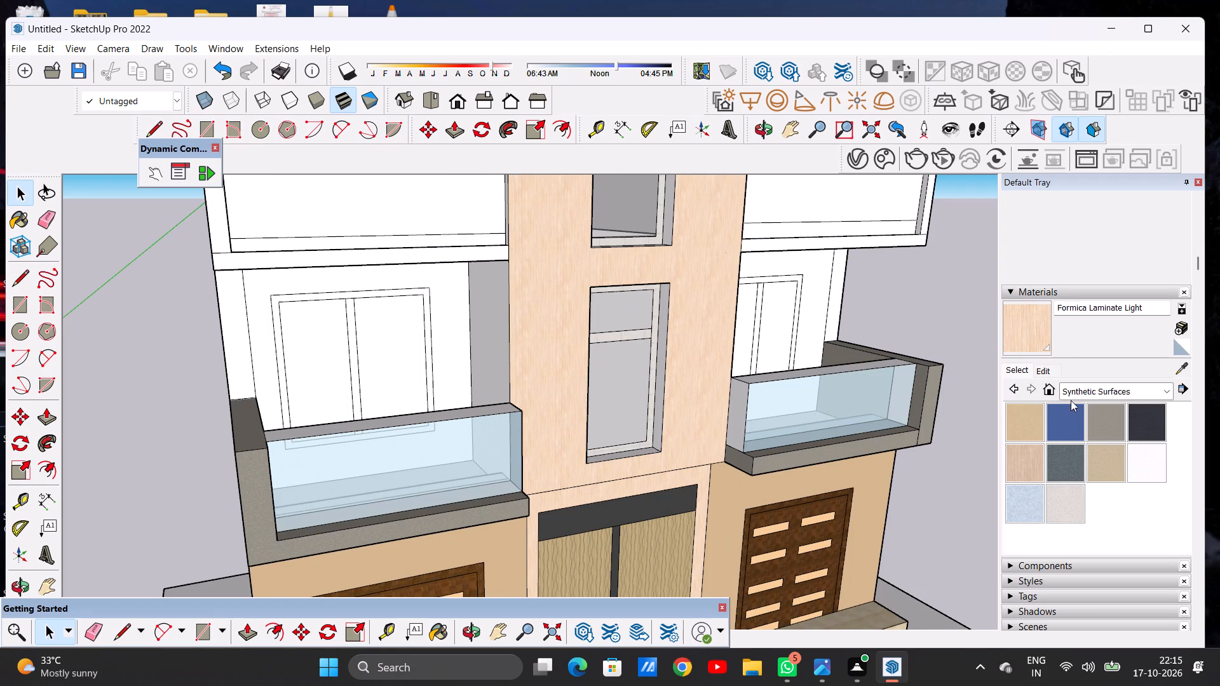
click(1071, 400)
click(1071, 396)
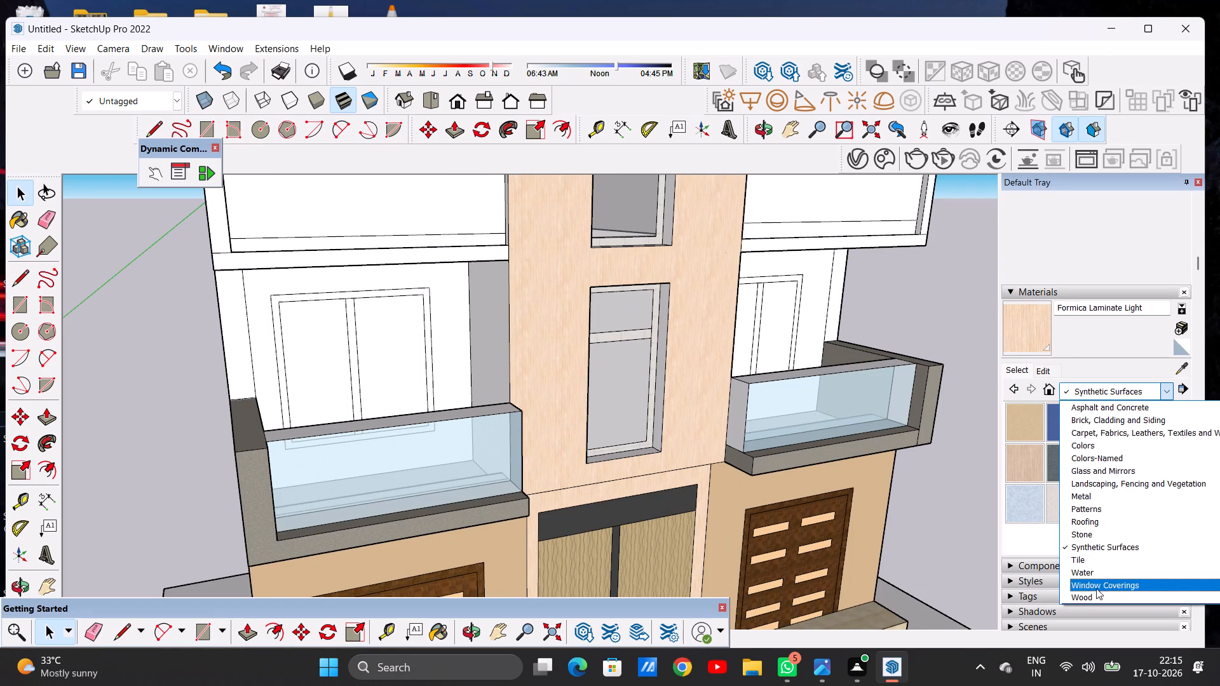
click(1085, 594)
click(1100, 503)
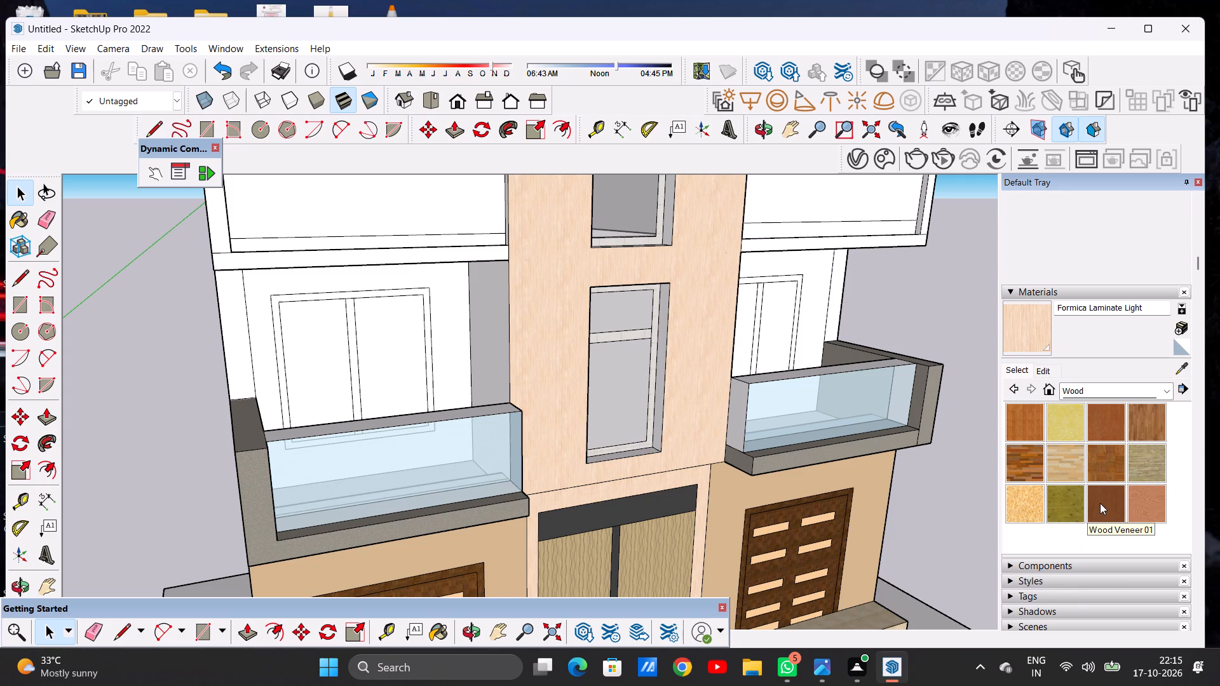
scroll(280, 302, up, 12)
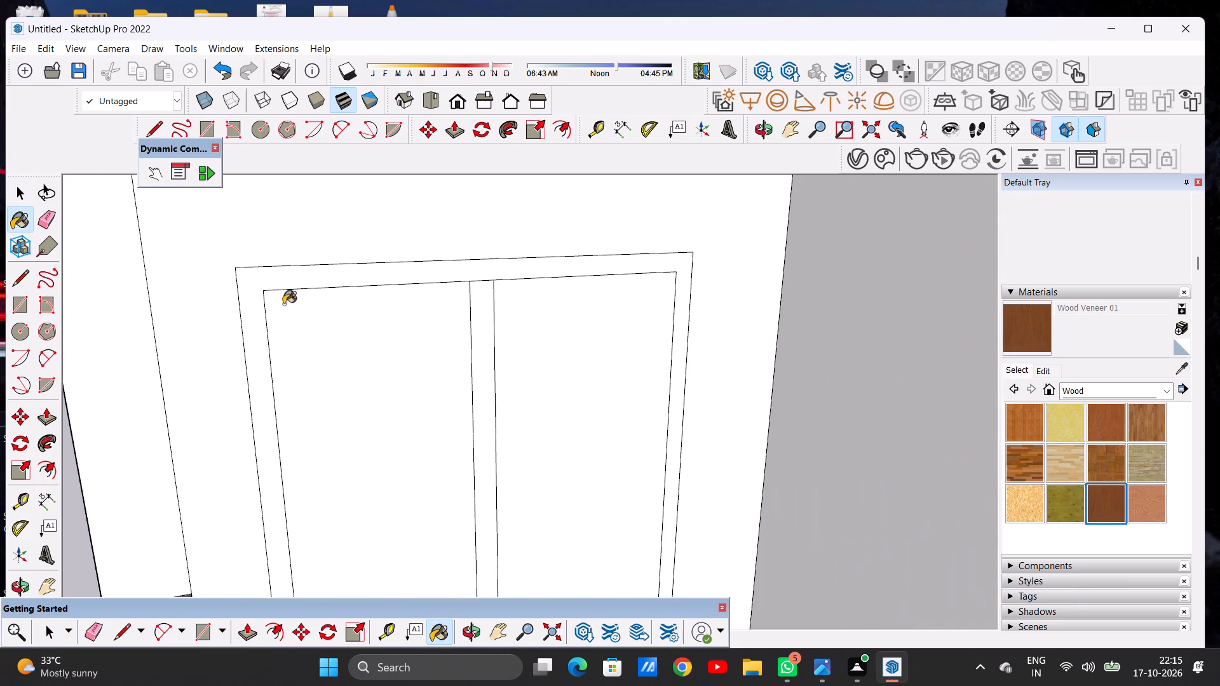
click(254, 288)
click(478, 321)
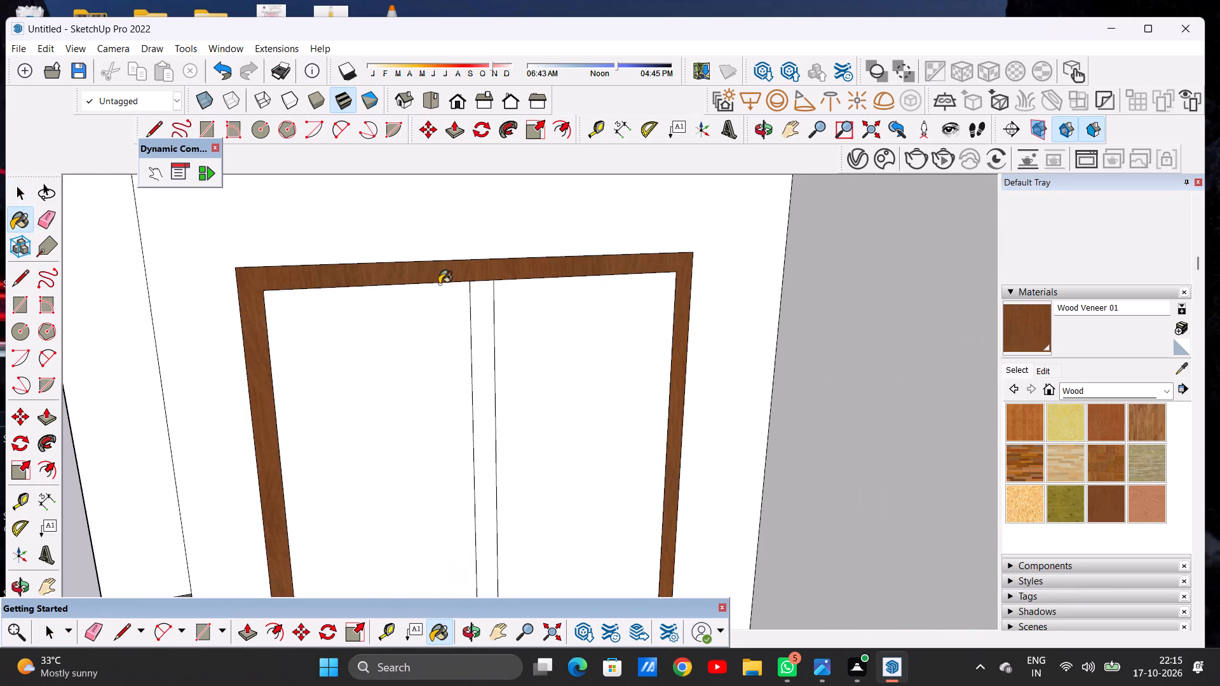
Adjust the brightness of Wood Veneer 01 on the balcony window frame, settling on a medium brown.
scroll(439, 284, down, 17)
scroll(480, 330, up, 7)
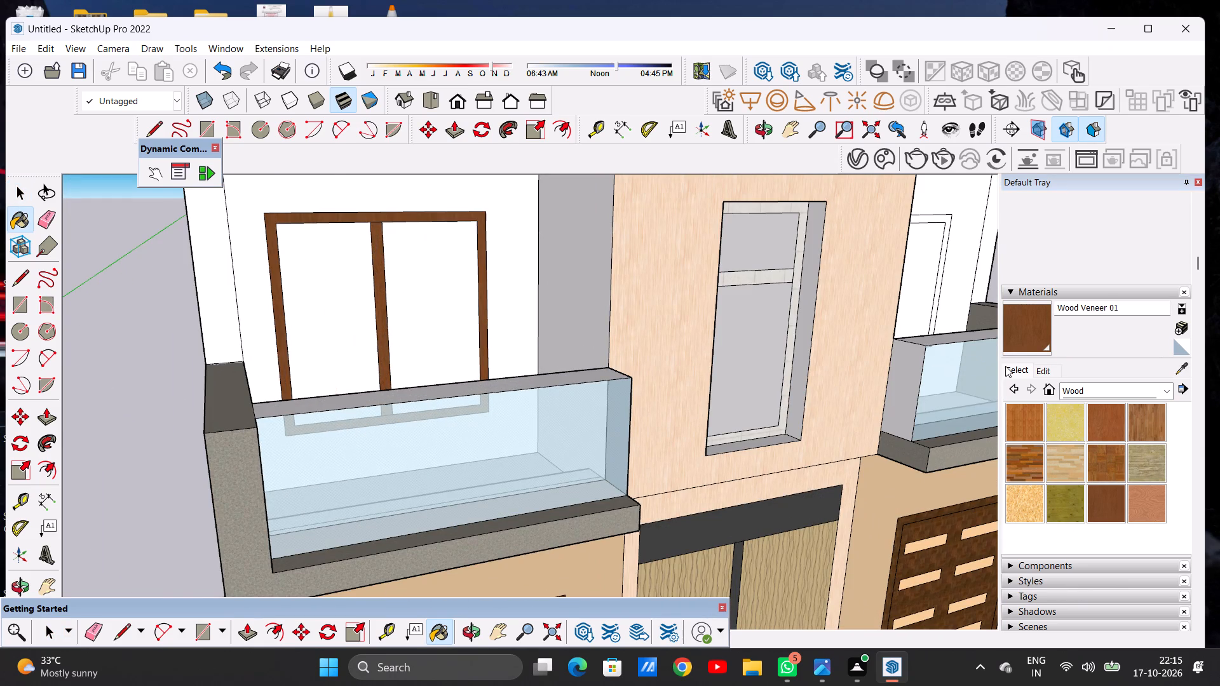
click(1047, 371)
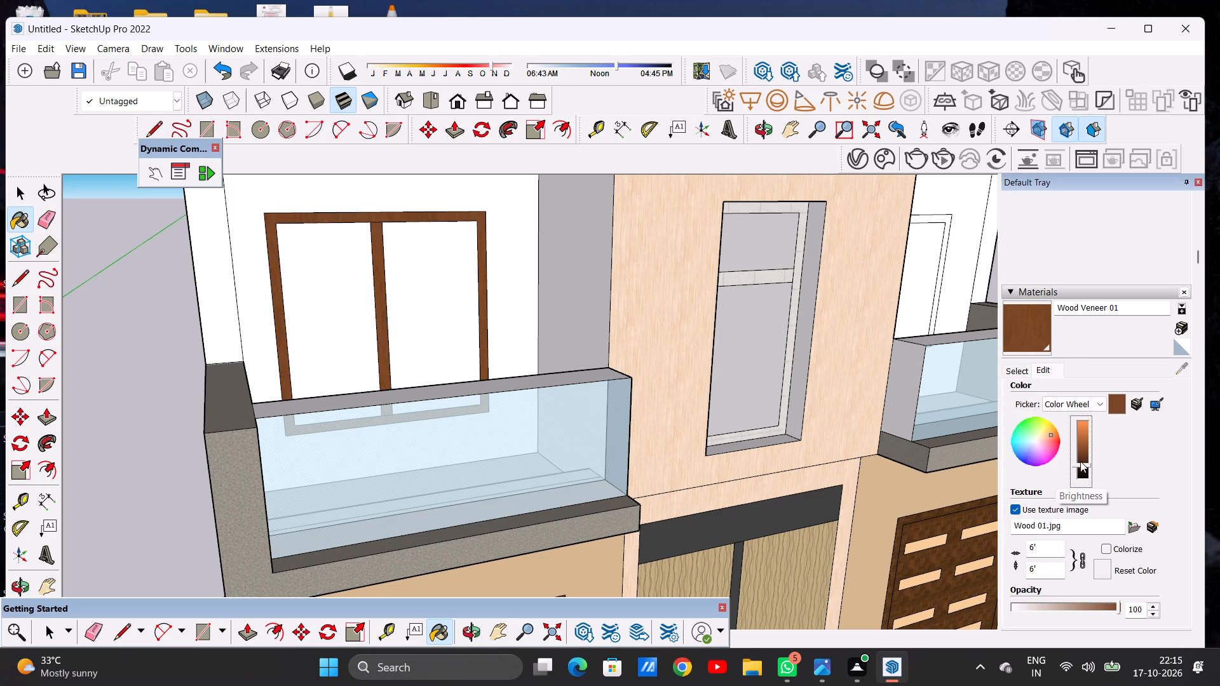
click(1080, 461)
scroll(479, 315, down, 4)
scroll(1109, 440, up, 4)
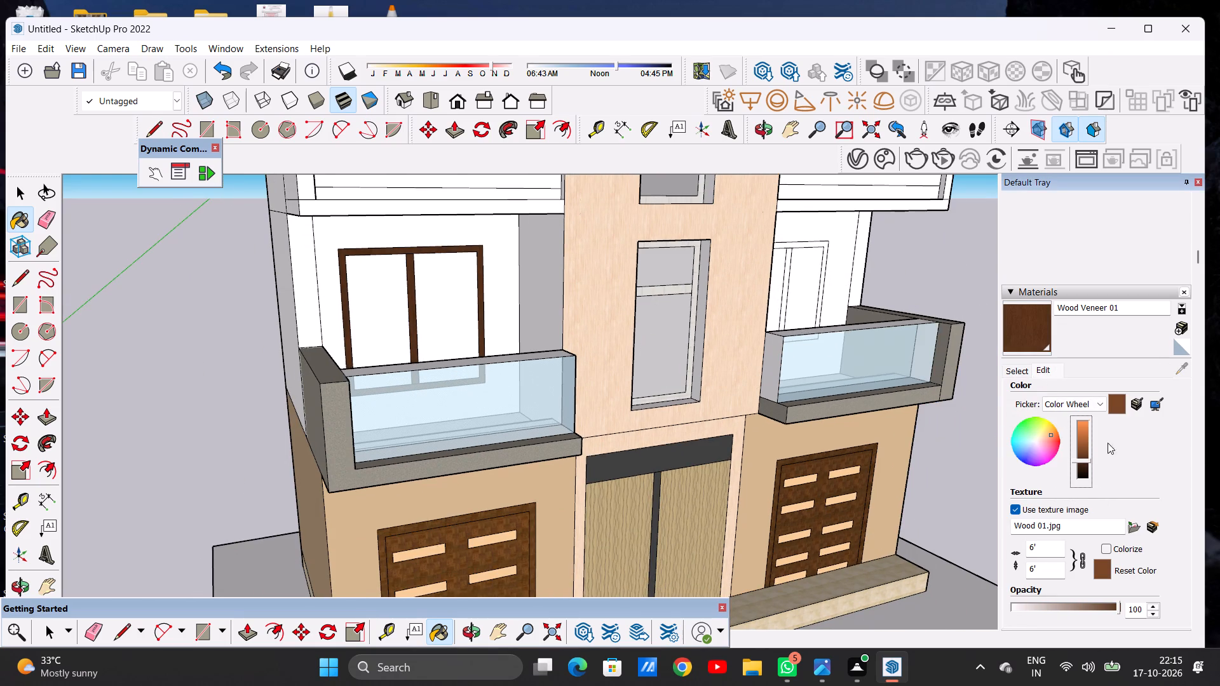
scroll(1079, 453, up, 8)
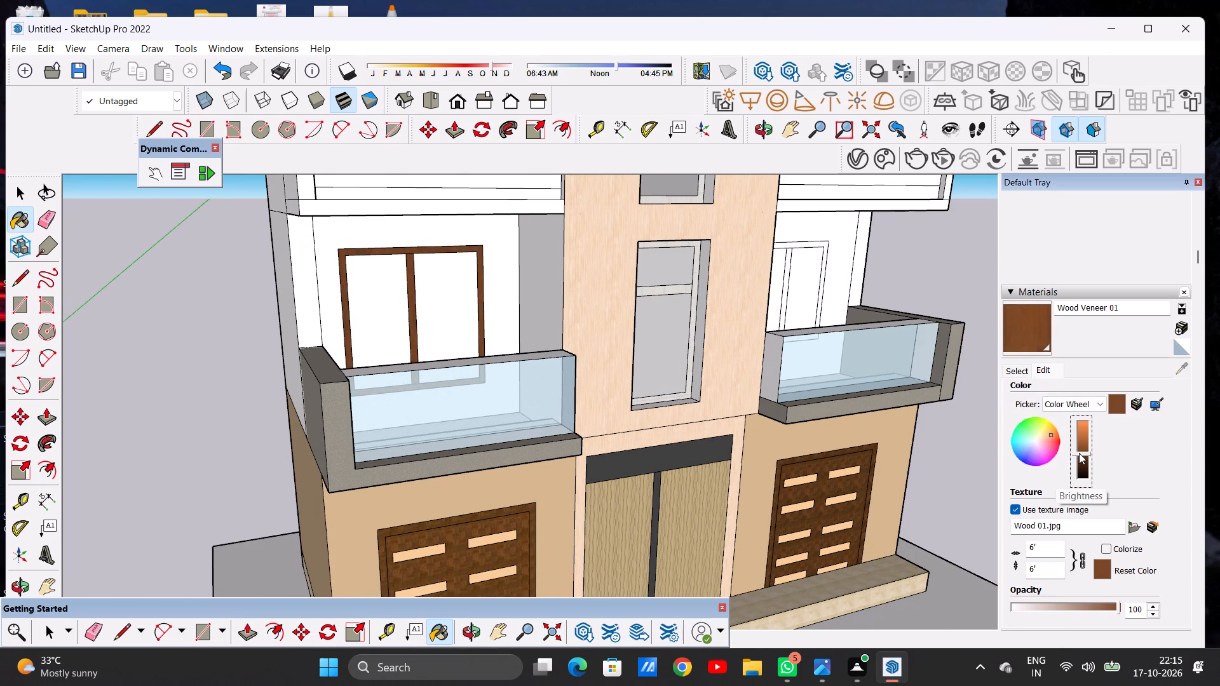
scroll(1079, 453, down, 1)
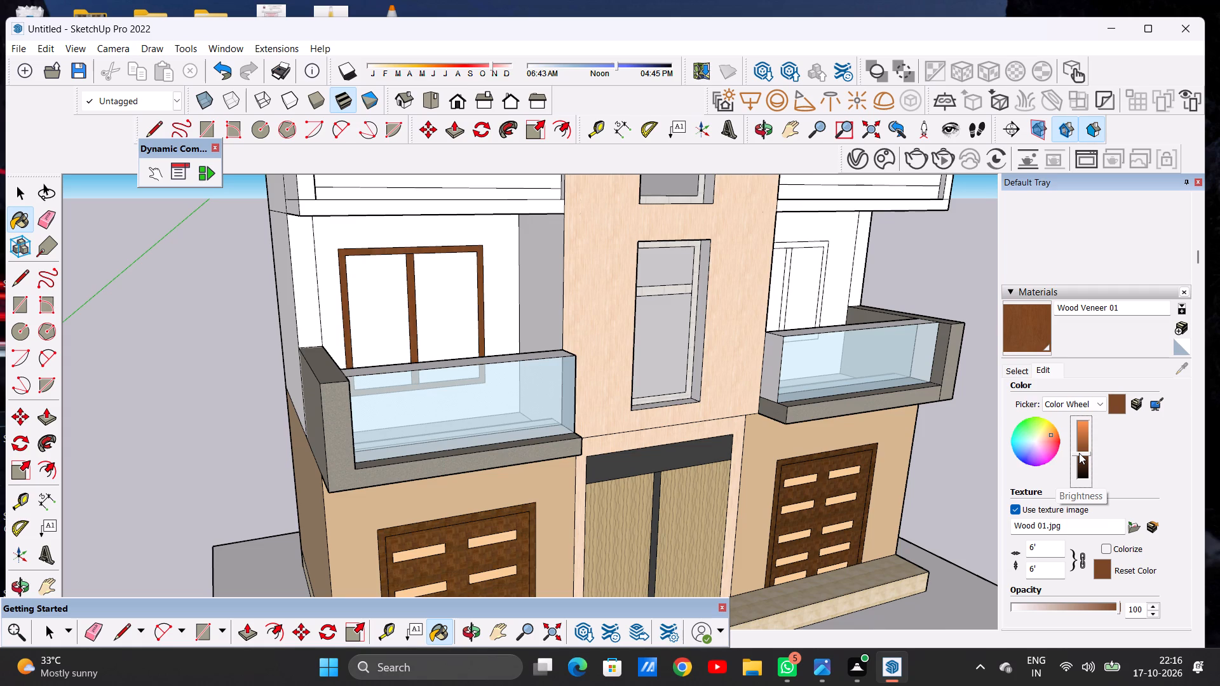
scroll(1079, 453, down, 1)
scroll(252, 421, down, 5)
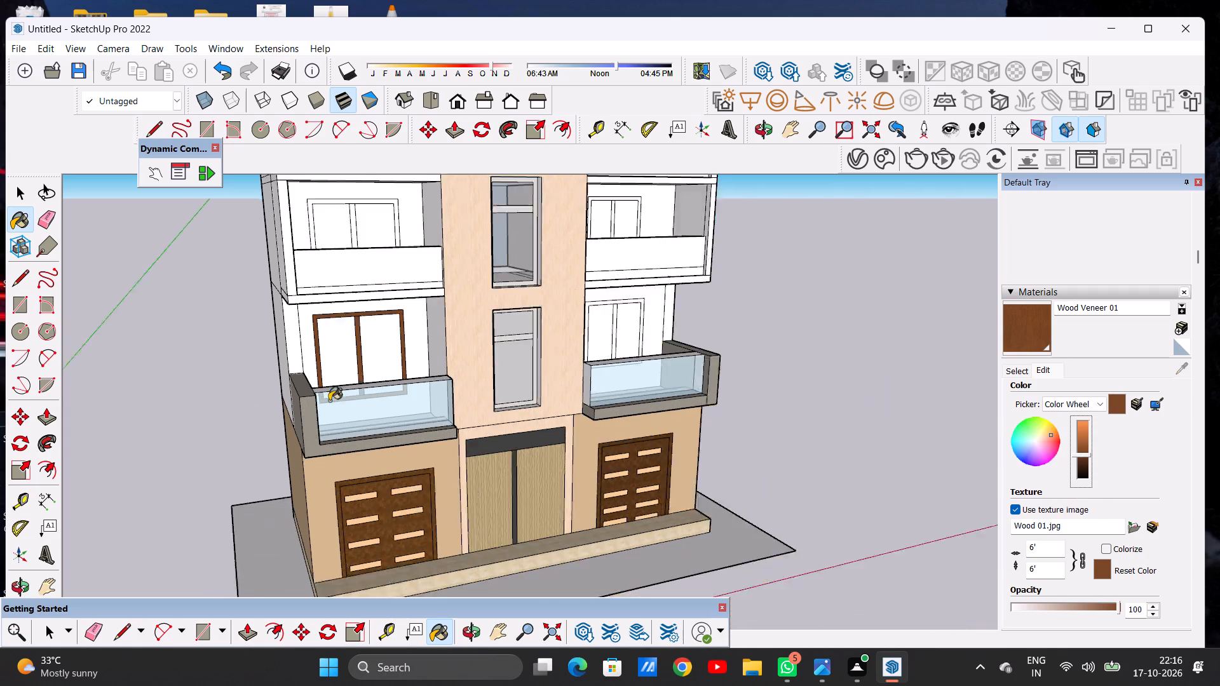
scroll(329, 401, down, 3)
middle_drag(380, 407, 315, 411)
scroll(355, 255, up, 7)
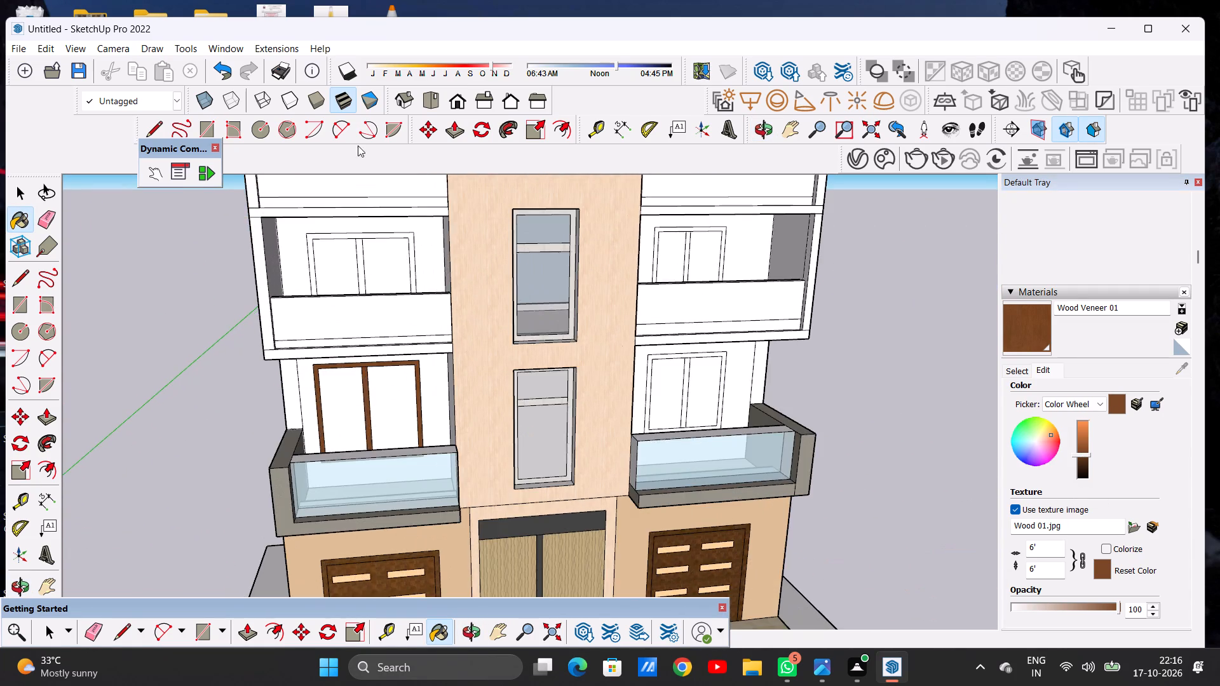
Paint the centre mullion and outer frame of the second-floor left balcony window with Wood Veneer 01.
scroll(374, 256, up, 16)
click(346, 223)
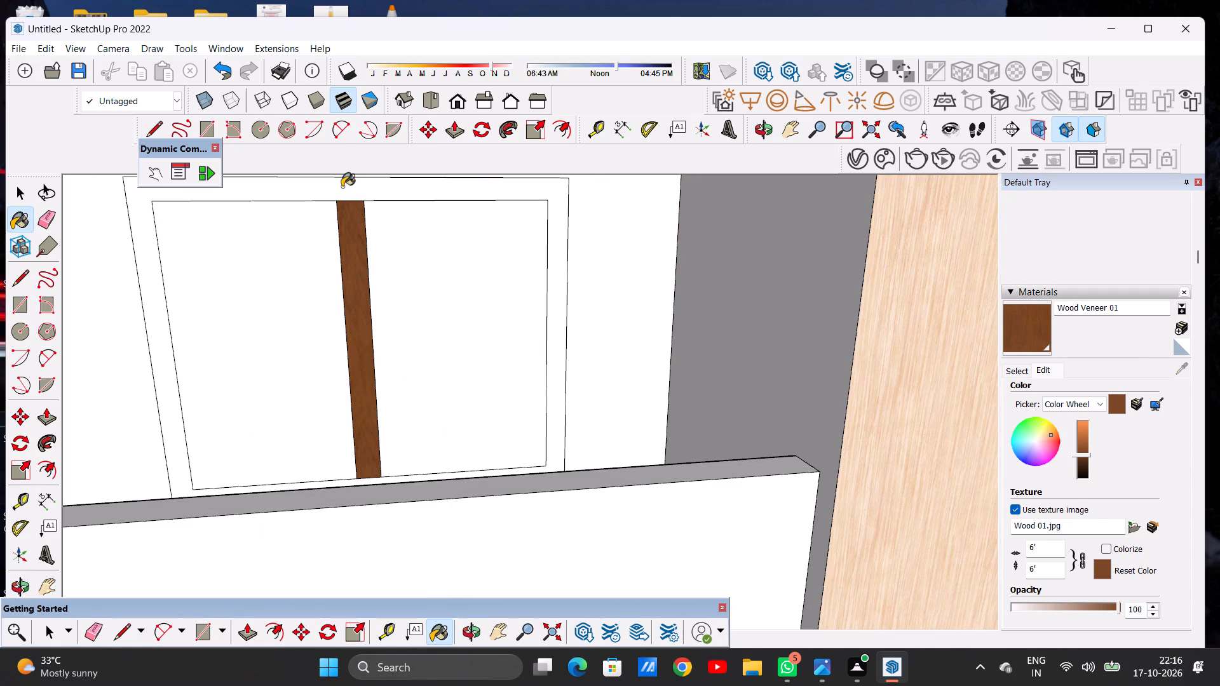
click(337, 192)
Paint the centre mullion and outer frame of the third-floor left balcony window with Wood Veneer 01.
scroll(369, 298, down, 20)
scroll(369, 298, down, 4)
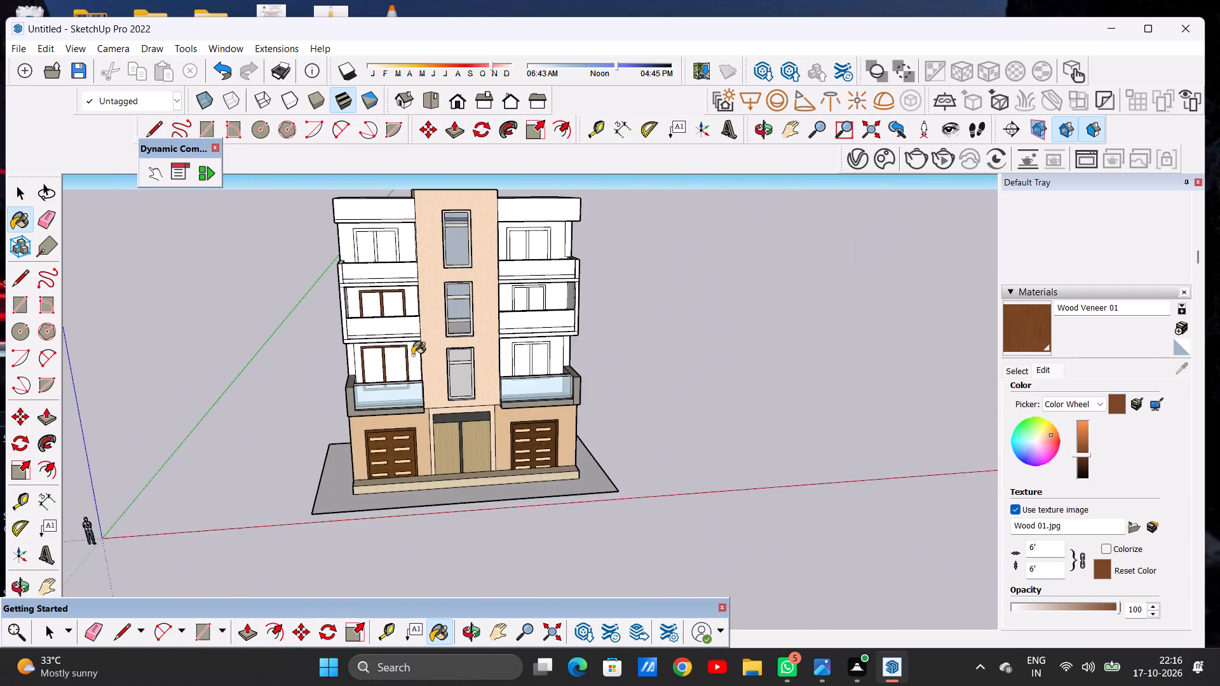
scroll(414, 360, up, 6)
scroll(379, 361, down, 10)
scroll(372, 382, up, 6)
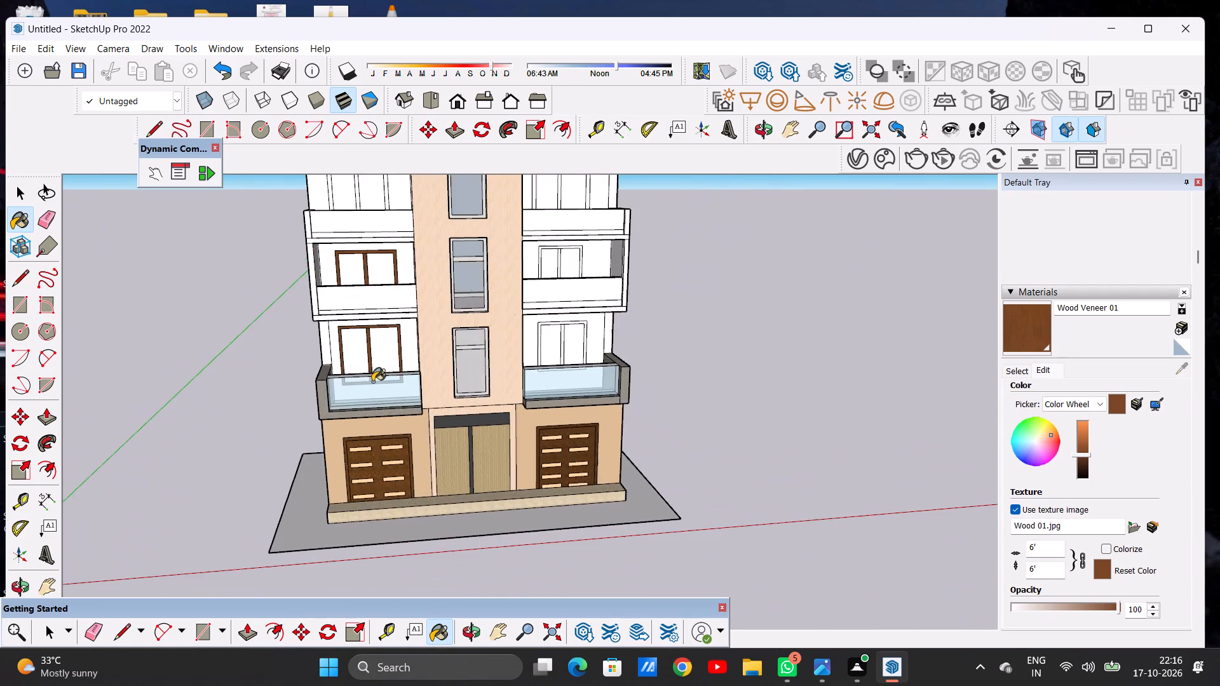
scroll(372, 382, up, 6)
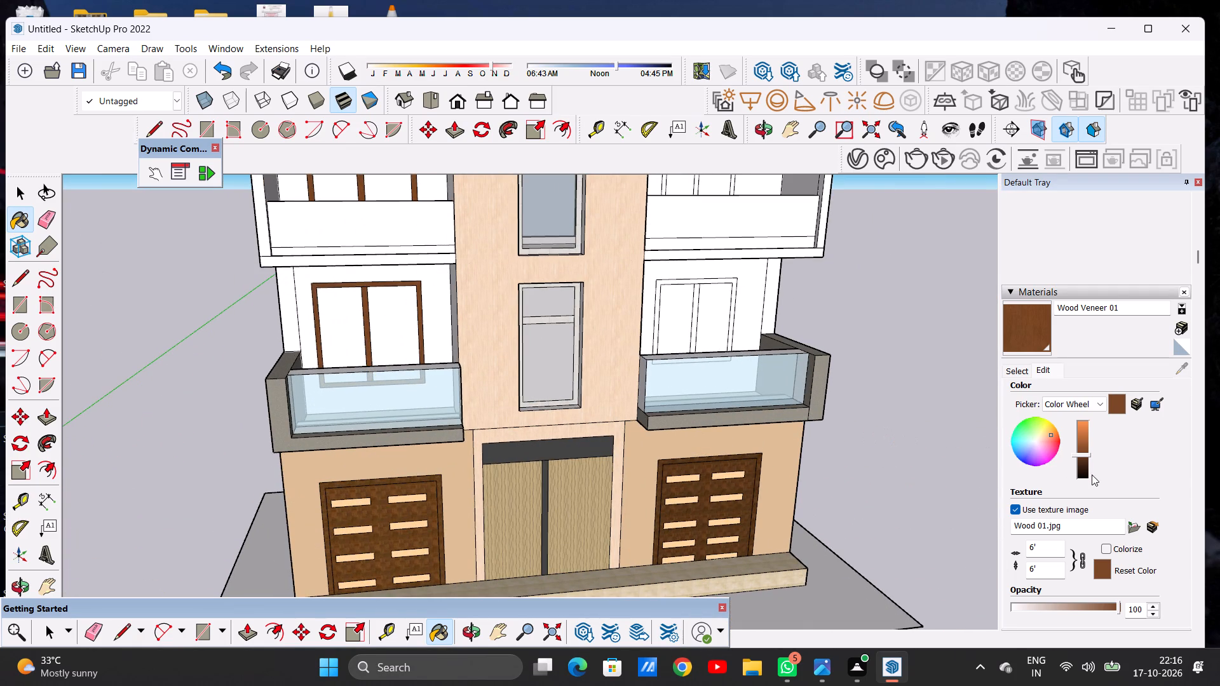
scroll(1081, 463, down, 1)
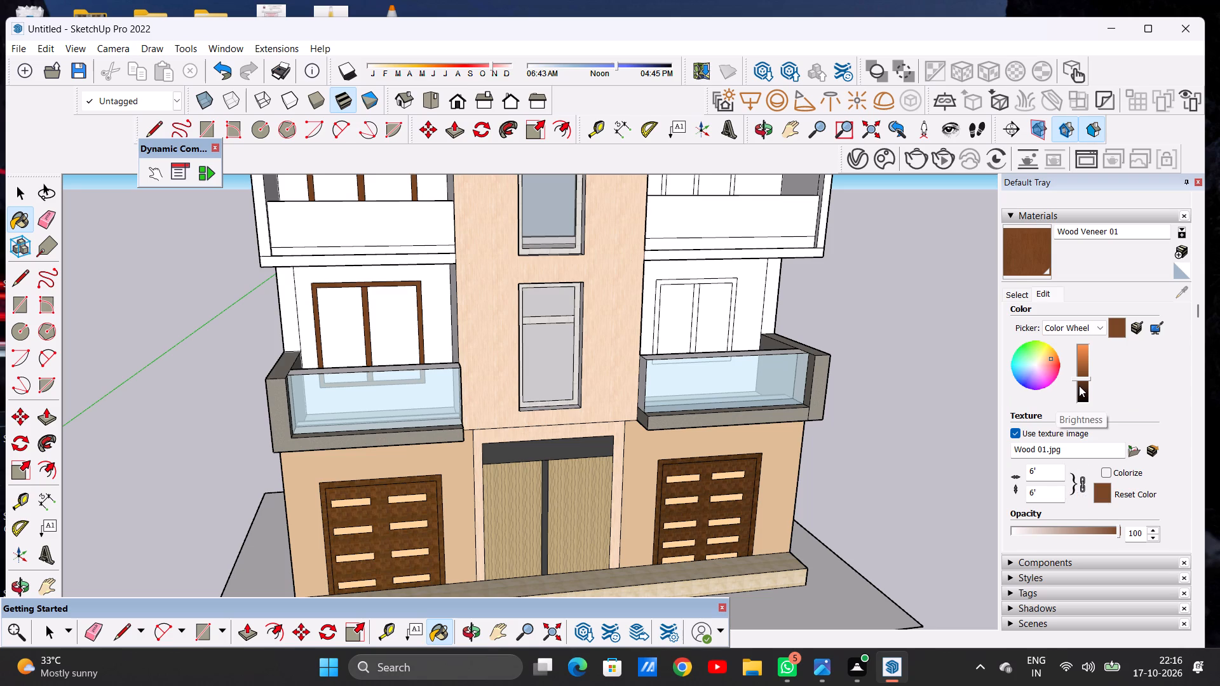
scroll(489, 418, down, 10)
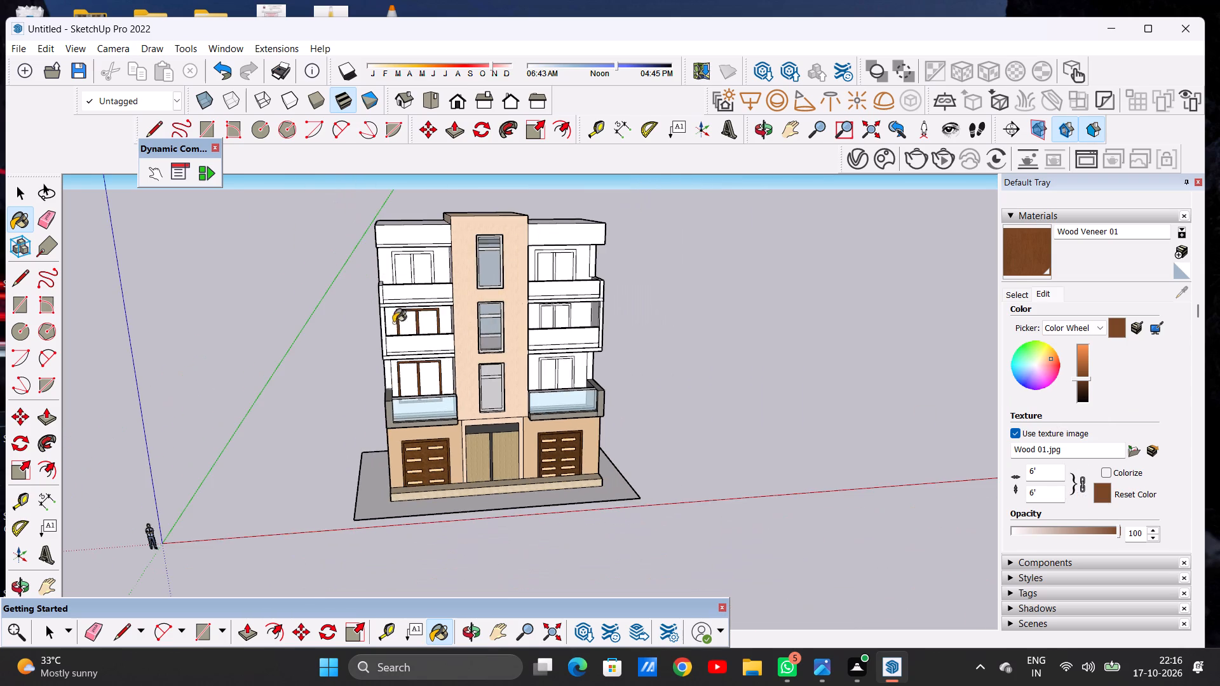
scroll(397, 283, up, 19)
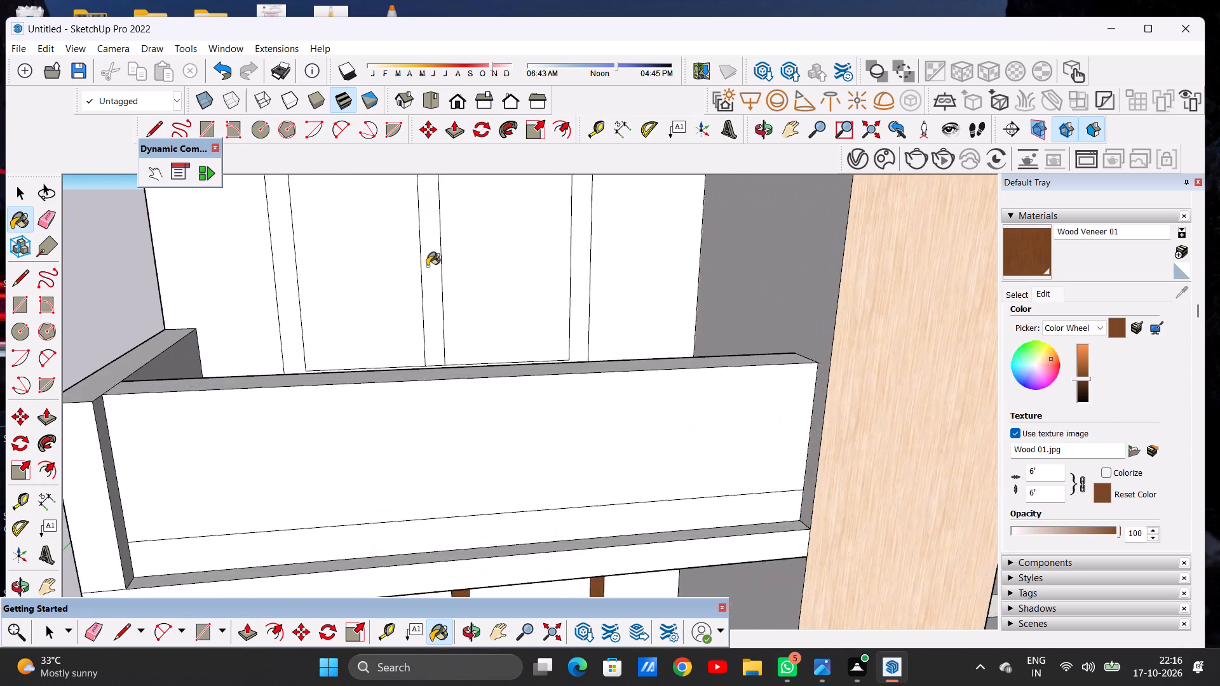
scroll(427, 266, up, 2)
click(430, 266)
click(263, 283)
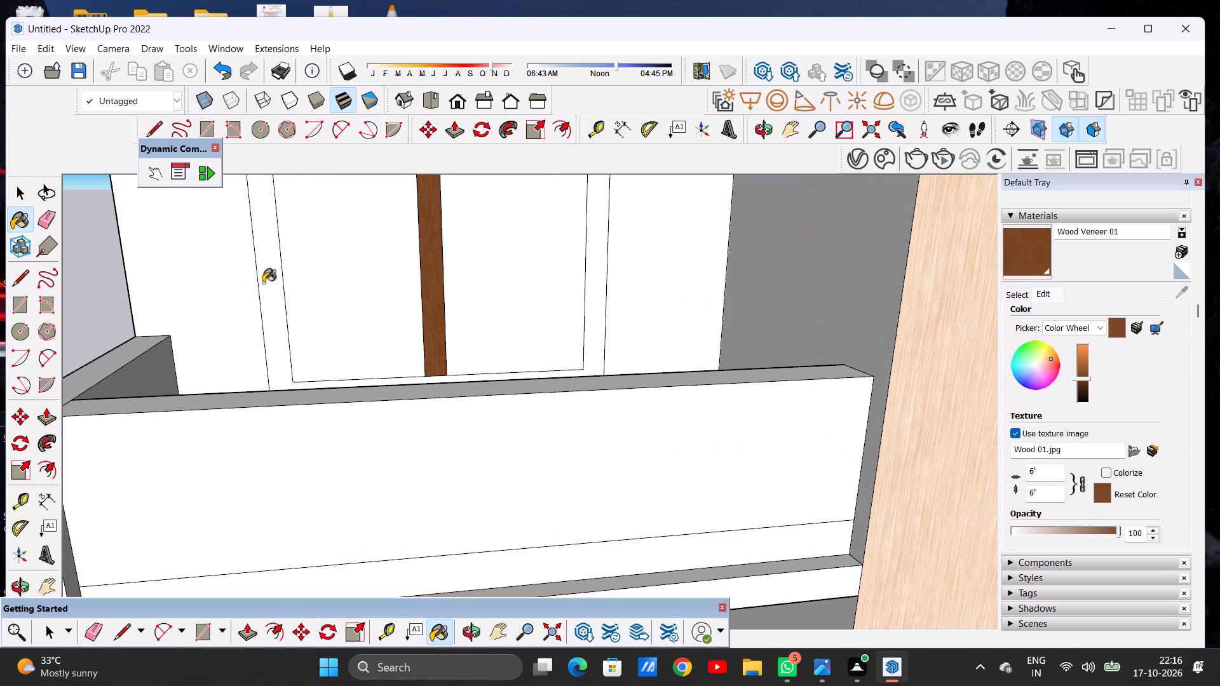
Paint the outer frame and centre mullion of the first-floor right balcony window with Wood Veneer 01.
scroll(342, 310, down, 16)
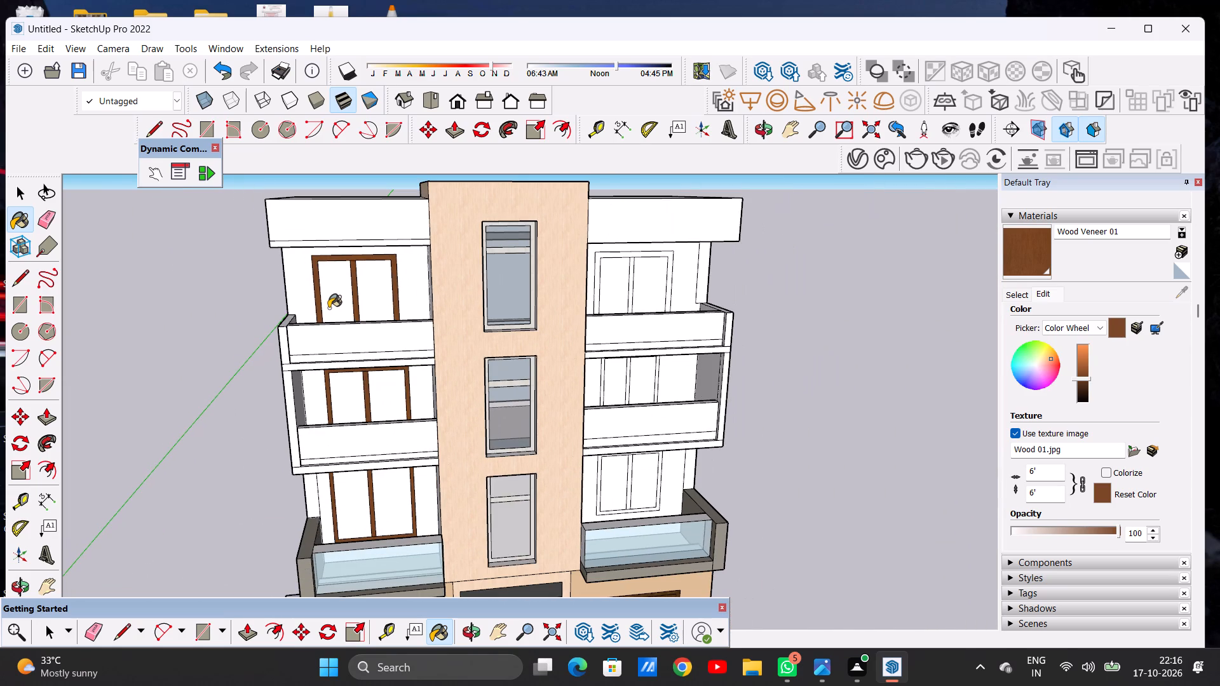
scroll(329, 308, down, 8)
scroll(484, 436, up, 7)
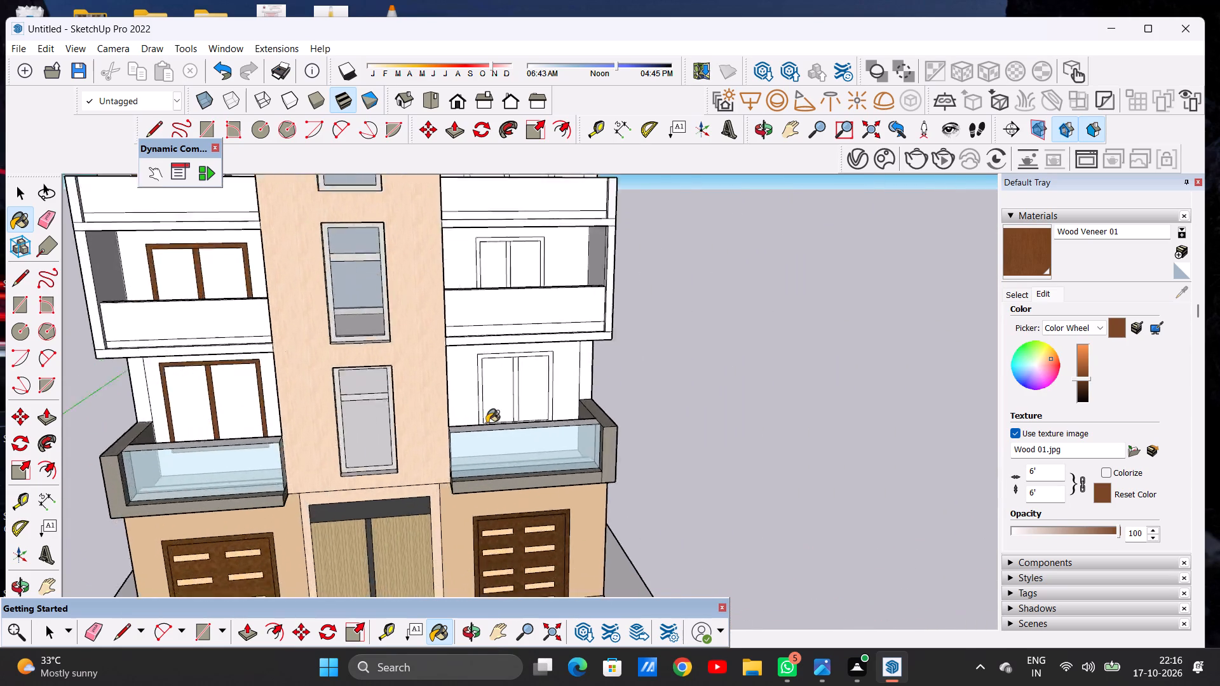
scroll(487, 423, up, 16)
click(462, 396)
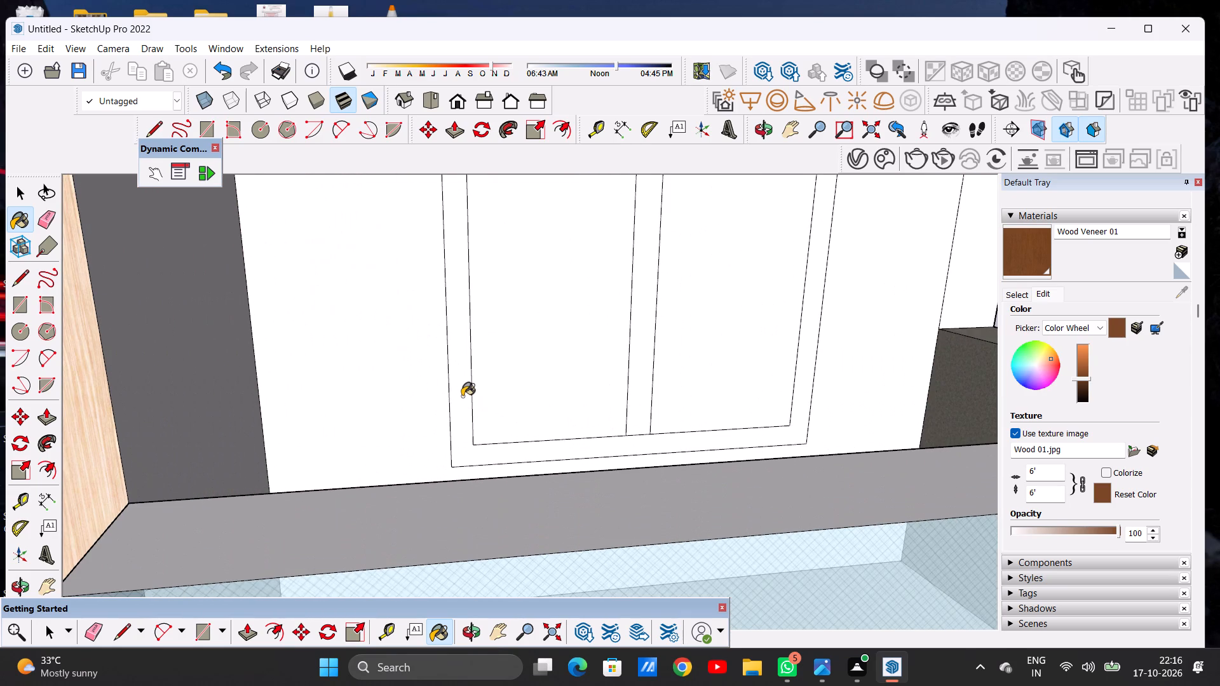
click(635, 389)
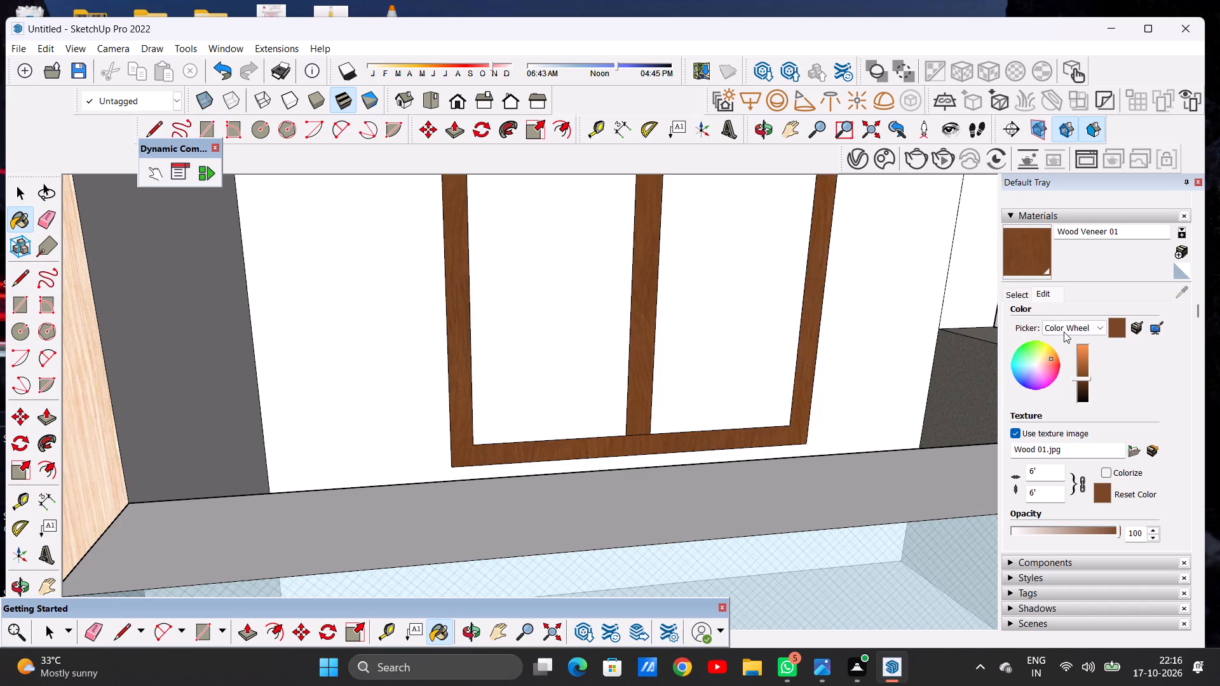
Lower the brightness of Wood Veneer 01 to a dark brown.
click(1081, 384)
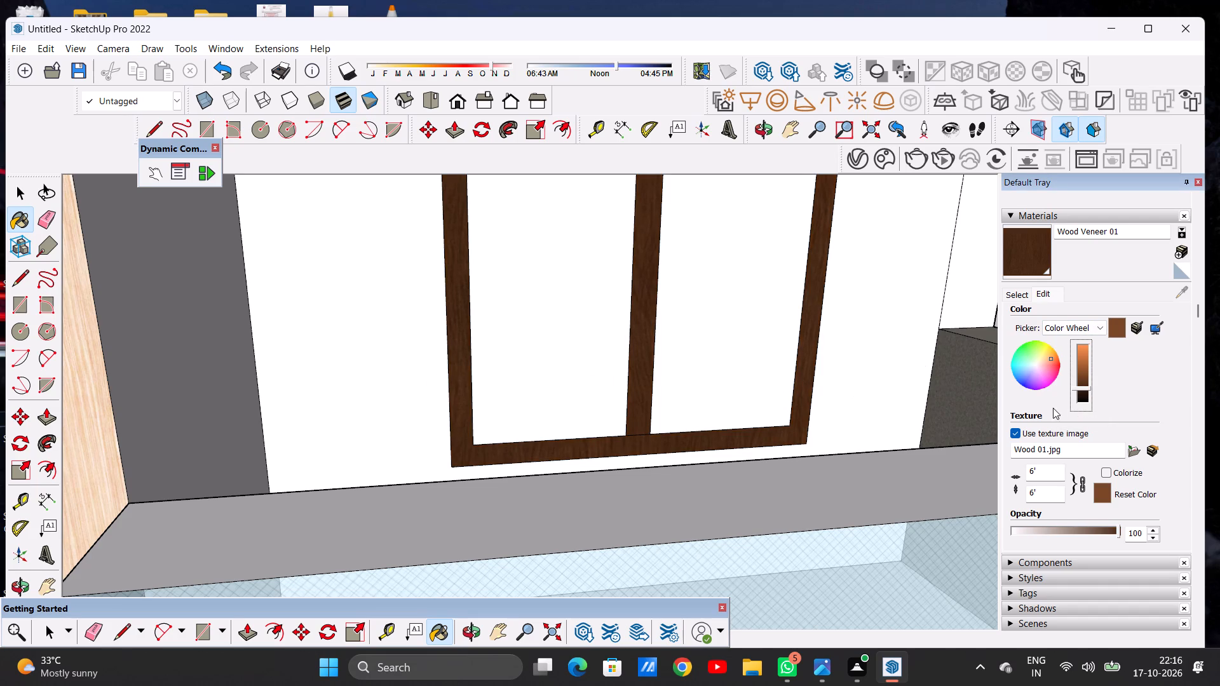
click(1080, 387)
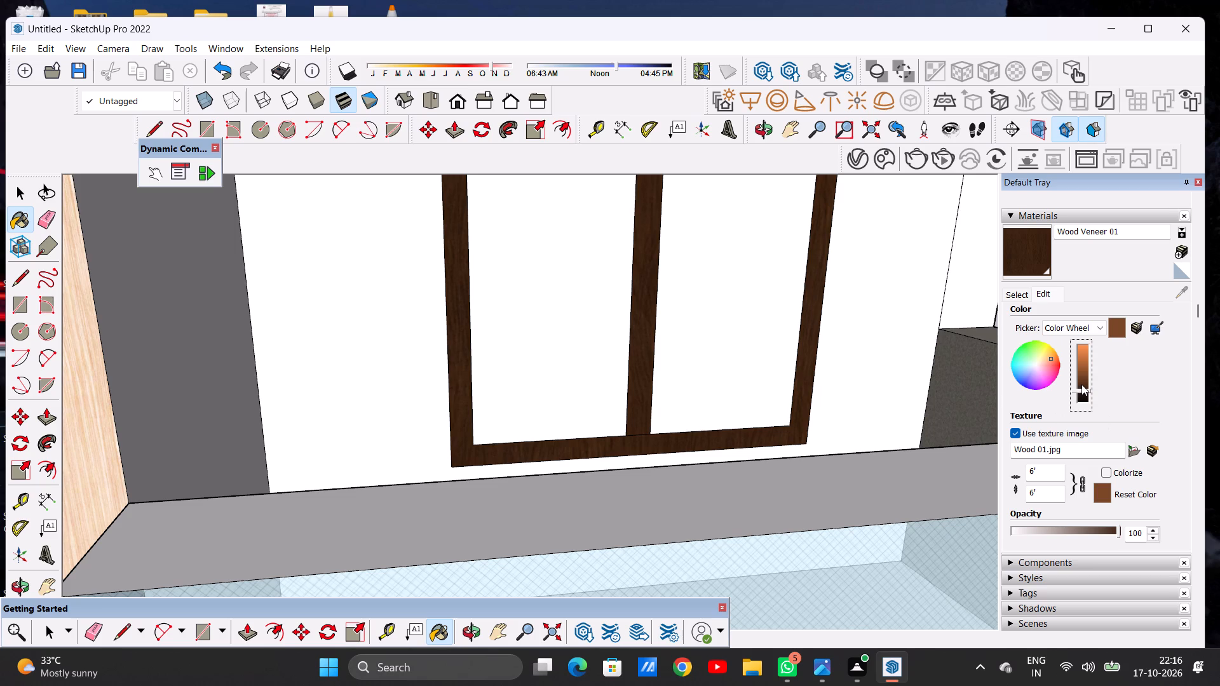
click(1081, 384)
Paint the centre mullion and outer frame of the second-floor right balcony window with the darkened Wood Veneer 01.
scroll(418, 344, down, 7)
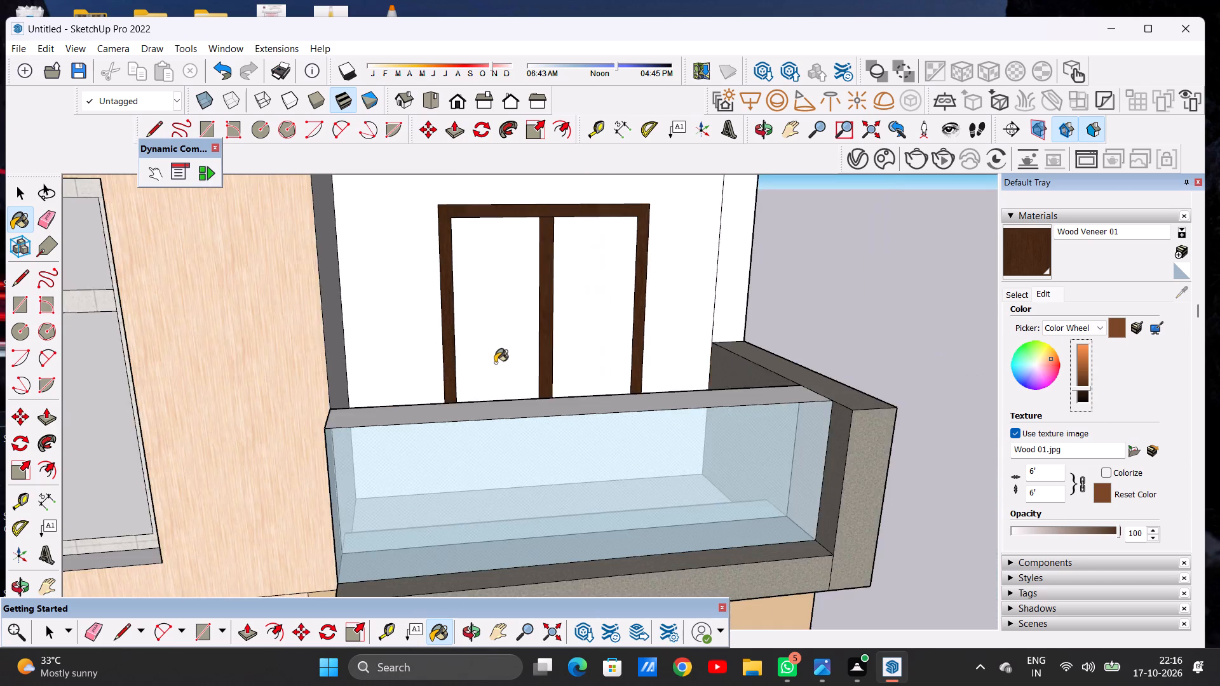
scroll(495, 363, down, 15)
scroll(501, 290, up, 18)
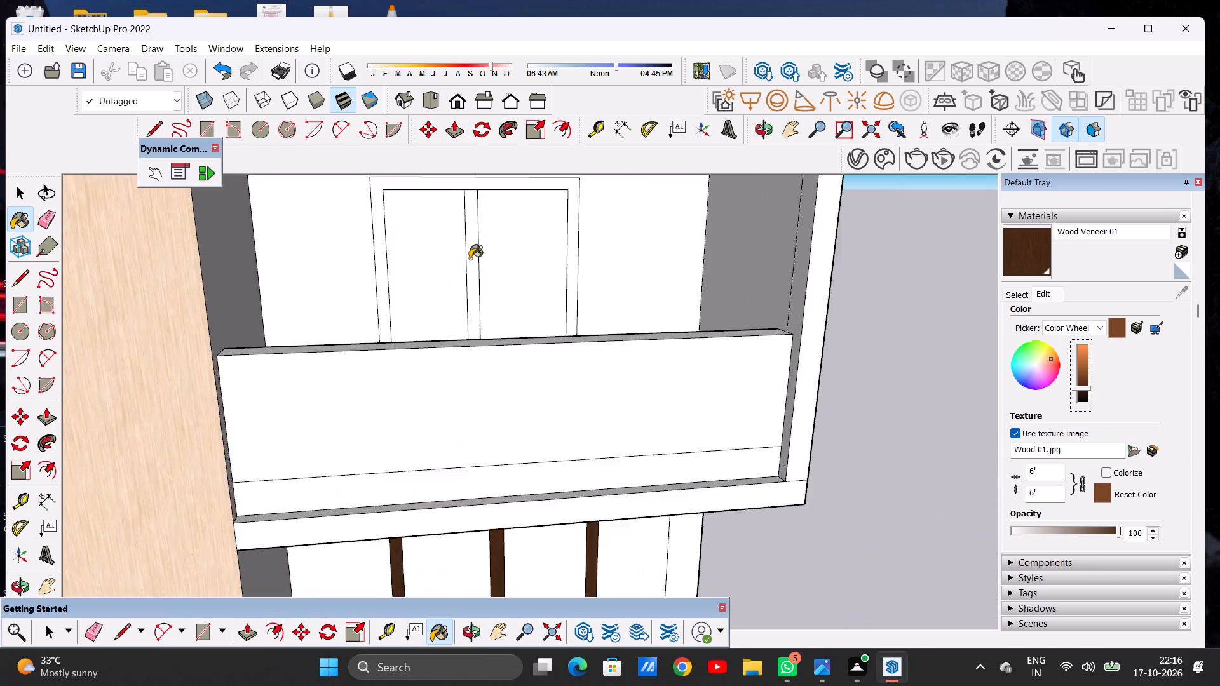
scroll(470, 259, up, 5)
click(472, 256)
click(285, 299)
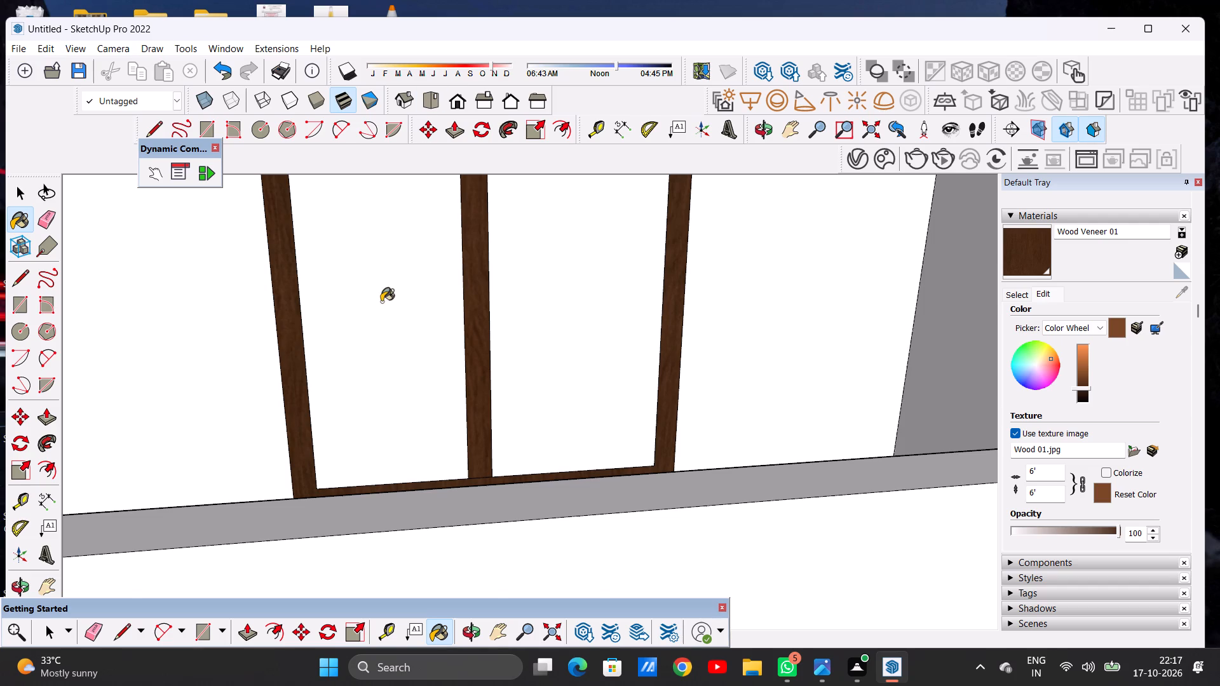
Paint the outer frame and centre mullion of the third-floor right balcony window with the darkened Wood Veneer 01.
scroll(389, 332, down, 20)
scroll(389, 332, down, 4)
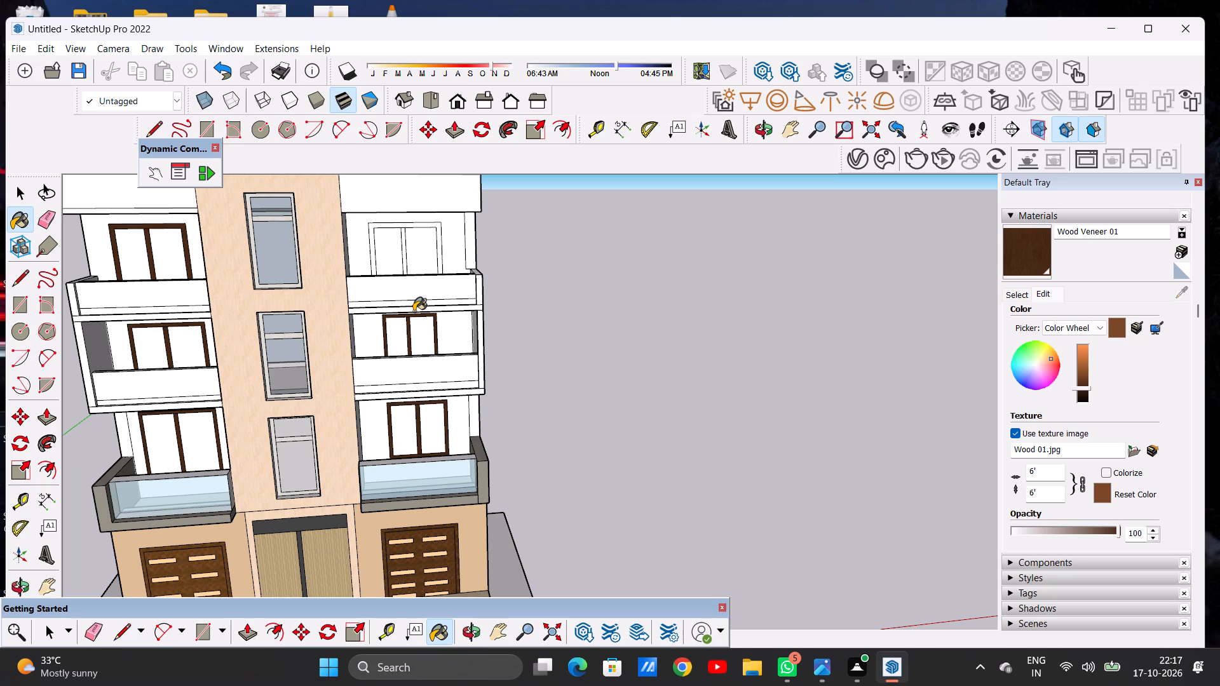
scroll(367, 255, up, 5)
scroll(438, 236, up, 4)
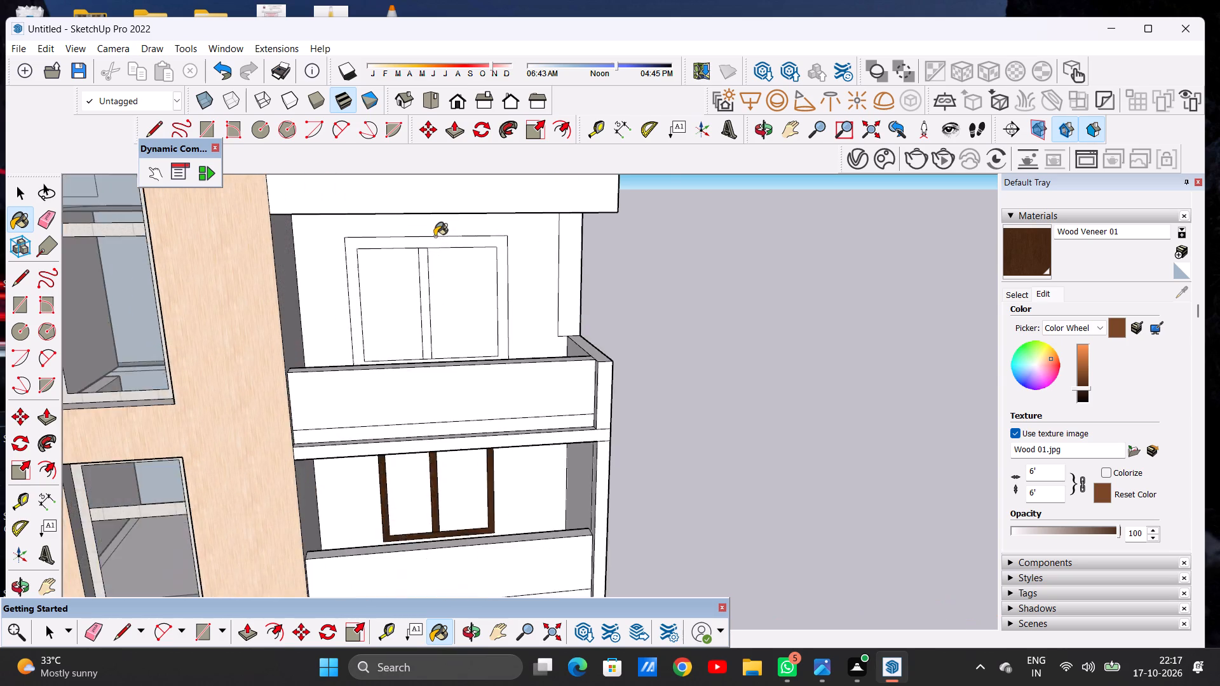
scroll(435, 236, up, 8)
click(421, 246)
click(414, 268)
Examine the front elevation and the right-side balcony windows, comparing the second-floor window with those above and below.
scroll(466, 288, down, 7)
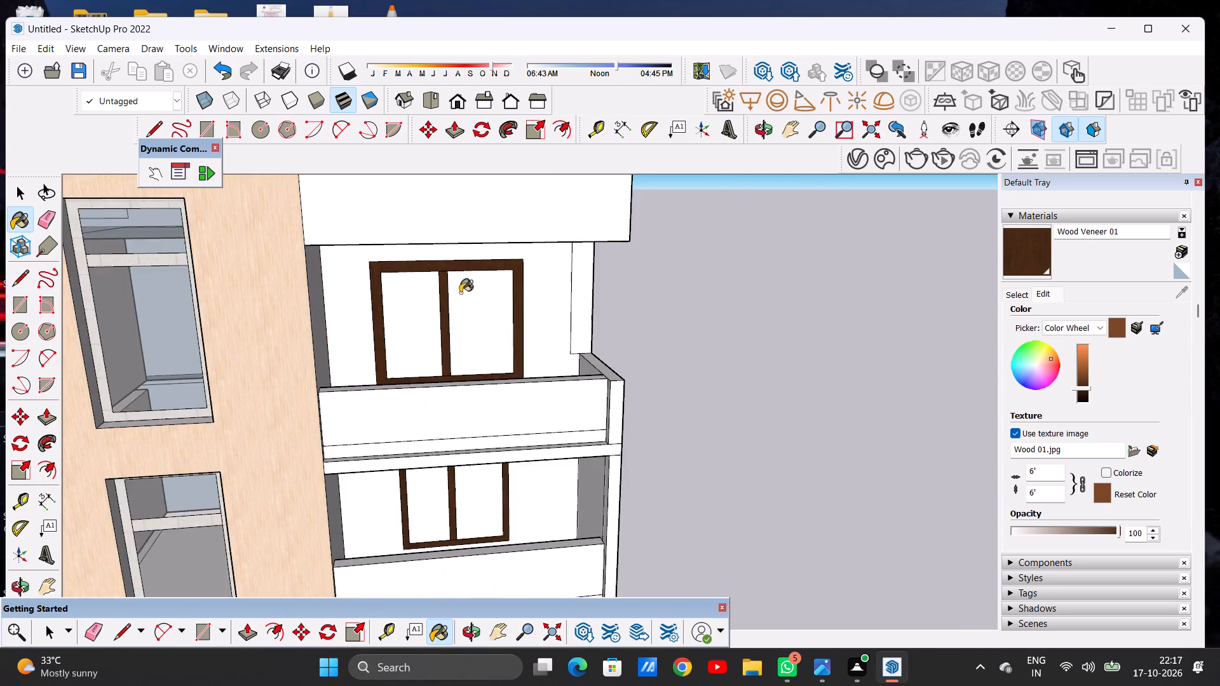
scroll(460, 293, down, 16)
middle_drag(467, 446, 396, 398)
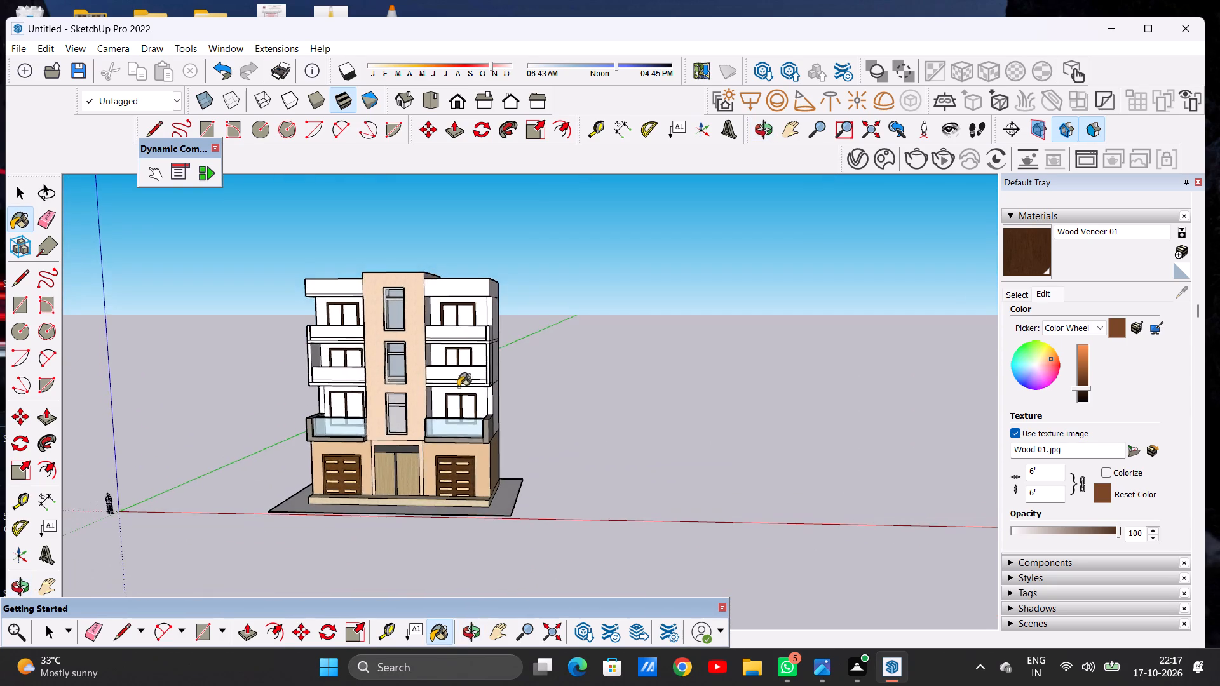
scroll(464, 371, up, 14)
scroll(453, 357, down, 8)
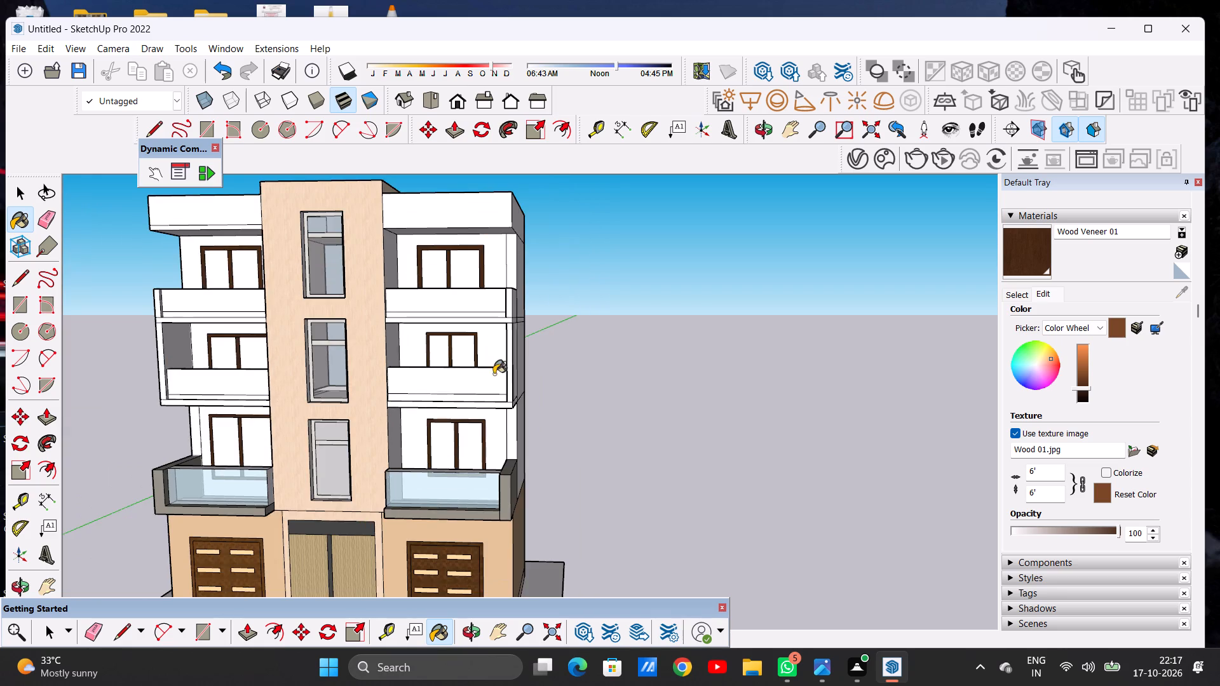
middle_drag(492, 374, 487, 497)
scroll(466, 373, up, 5)
middle_drag(426, 387, 431, 342)
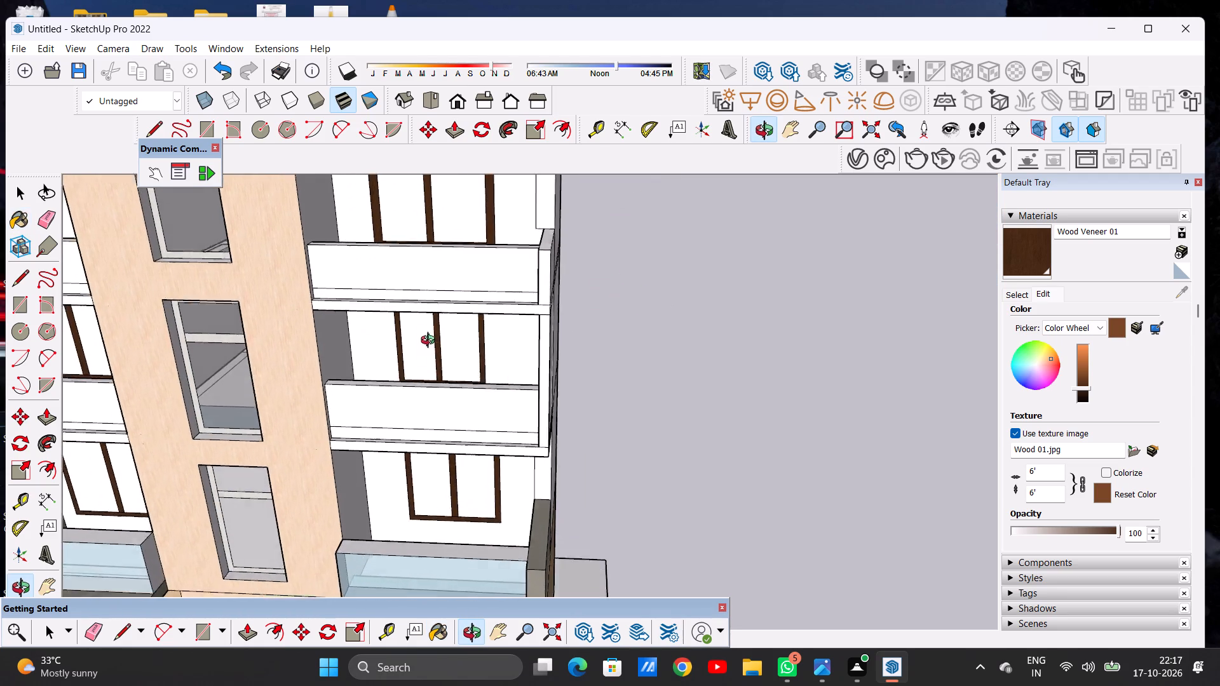
middle_drag(431, 342, 438, 315)
scroll(439, 315, up, 6)
scroll(424, 341, down, 14)
scroll(425, 343, up, 3)
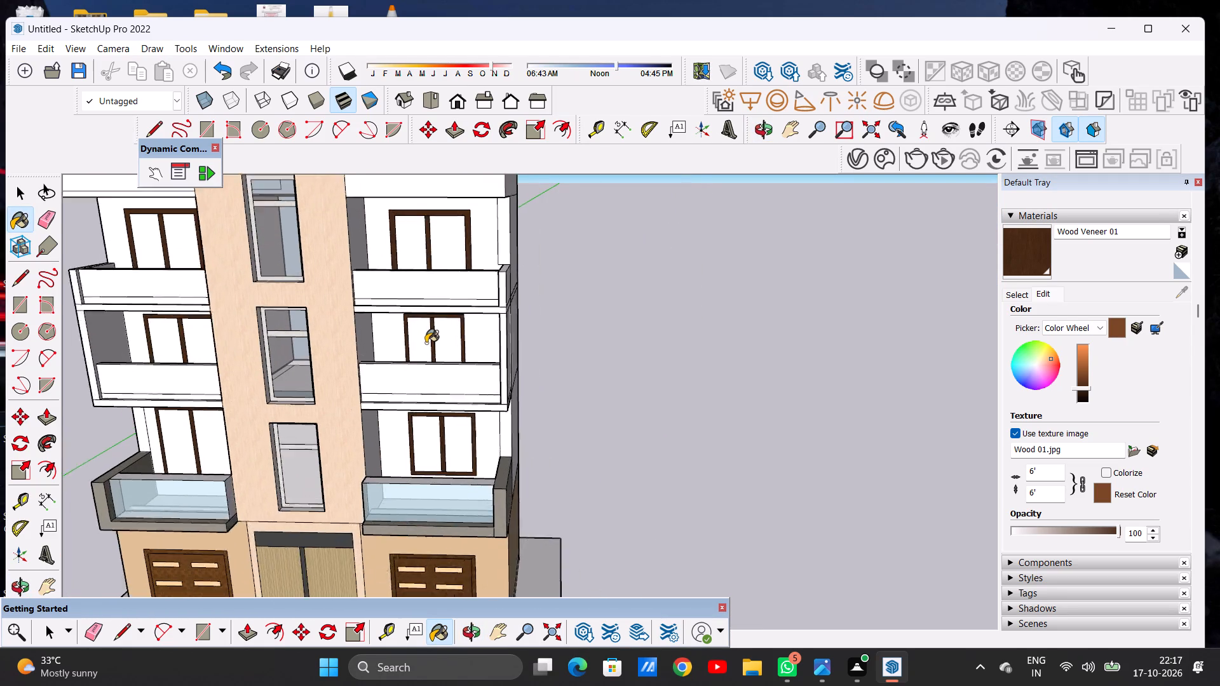
scroll(426, 343, up, 1)
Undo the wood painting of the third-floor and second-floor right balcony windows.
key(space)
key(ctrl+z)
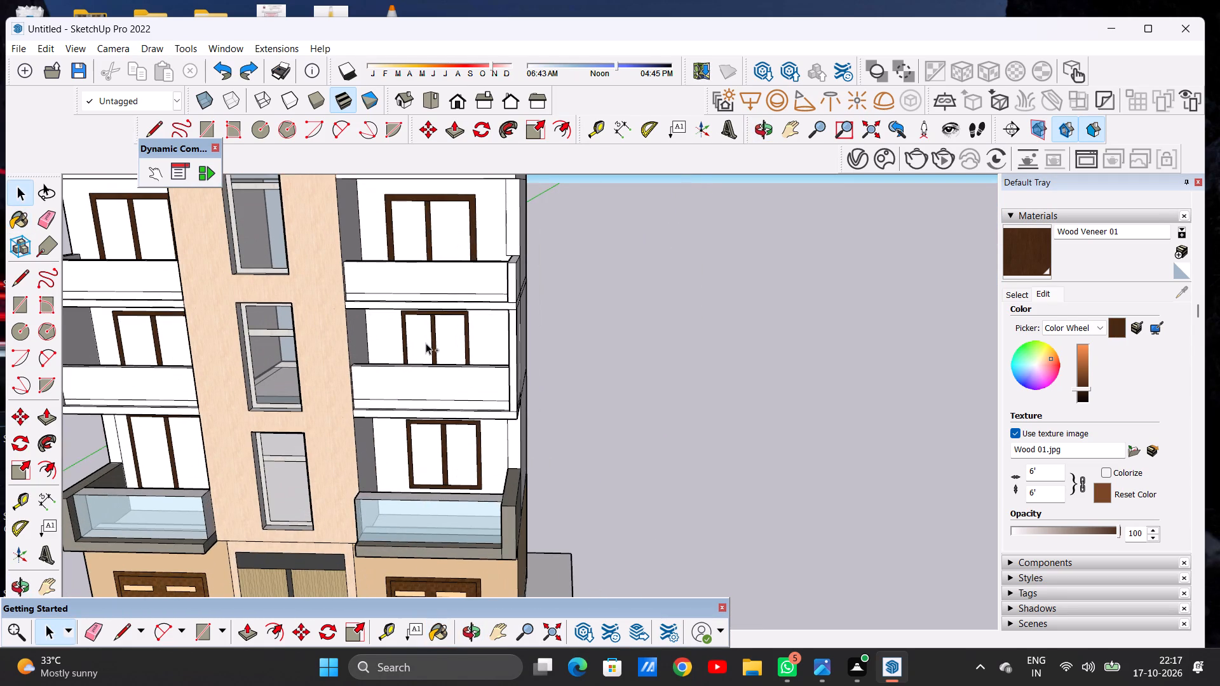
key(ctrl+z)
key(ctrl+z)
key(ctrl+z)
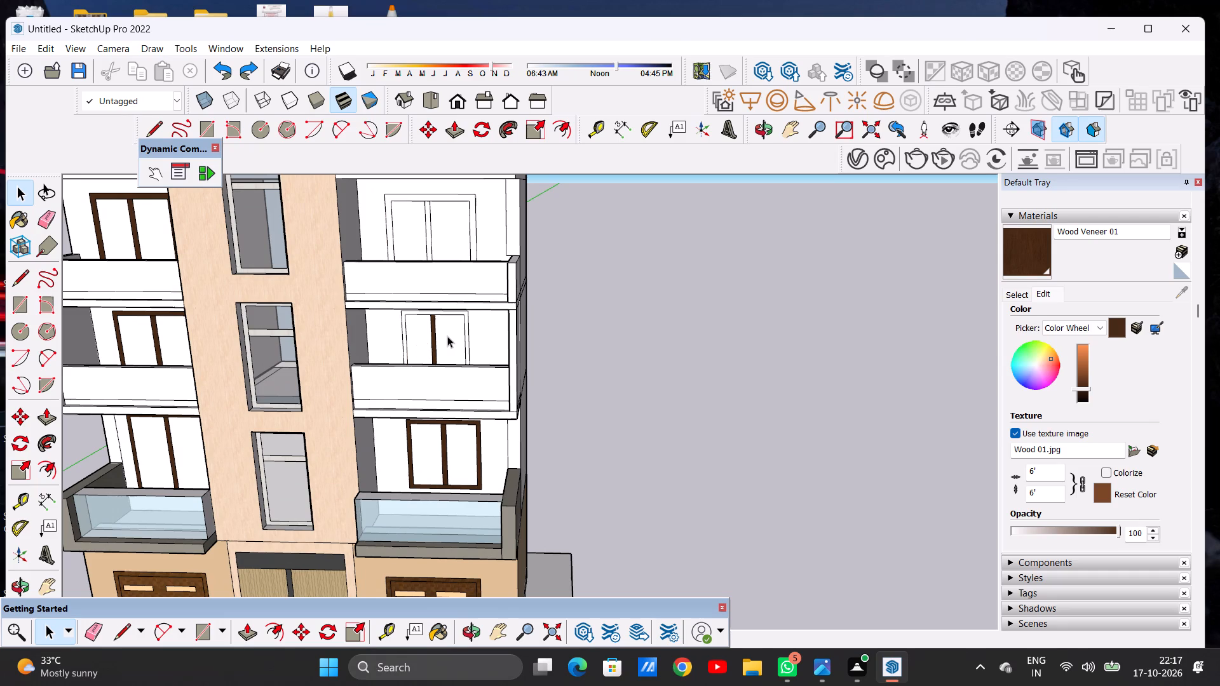
Push down the top face of the second-floor right balcony parapet to lower the parapet wall.
scroll(447, 336, down, 5)
scroll(432, 337, up, 13)
middle_drag(448, 353, 459, 332)
middle_drag(442, 400, 542, 534)
scroll(615, 492, up, 6)
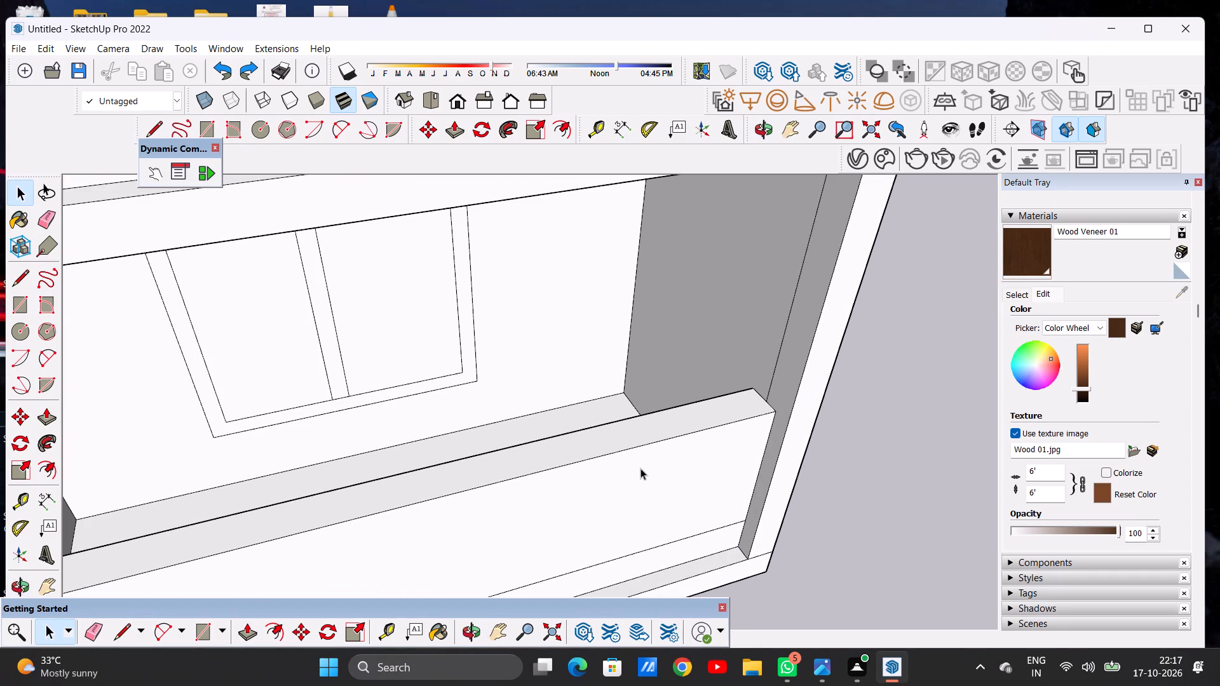
key(p)
scroll(715, 411, up, 4)
click(715, 410)
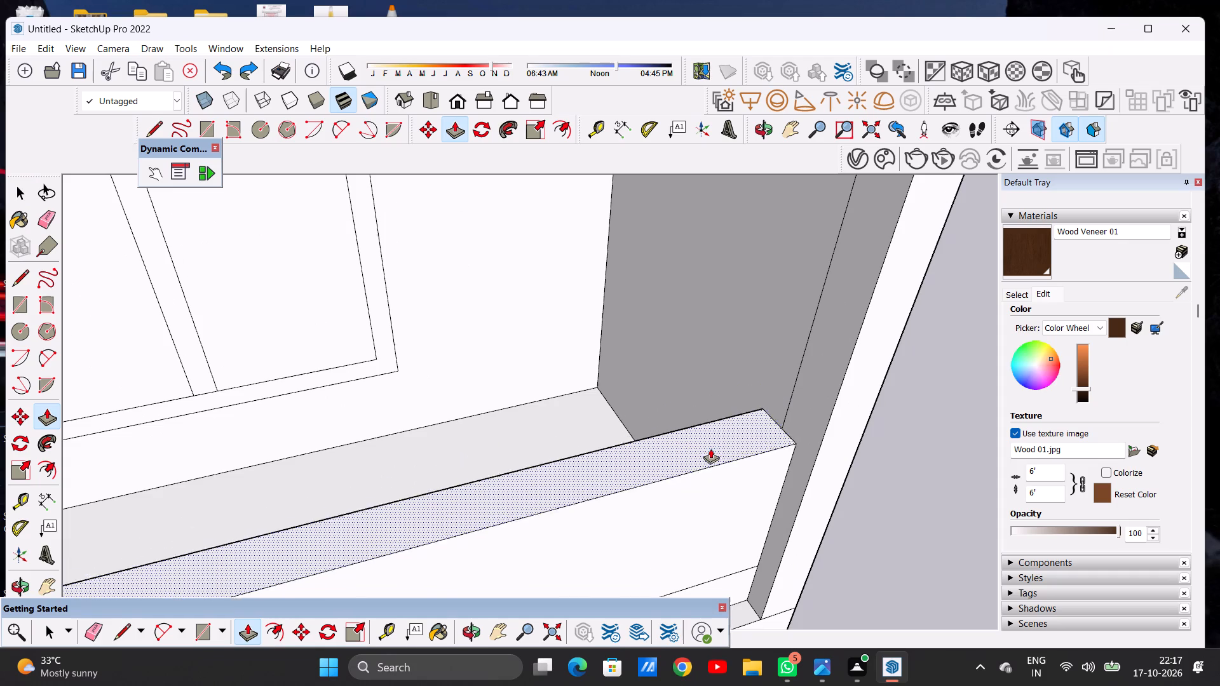
click(711, 499)
key(space)
Erase the mullion, inner frame and outer frame outlines of the second-floor right balcony window from the wall.
scroll(463, 382, down, 9)
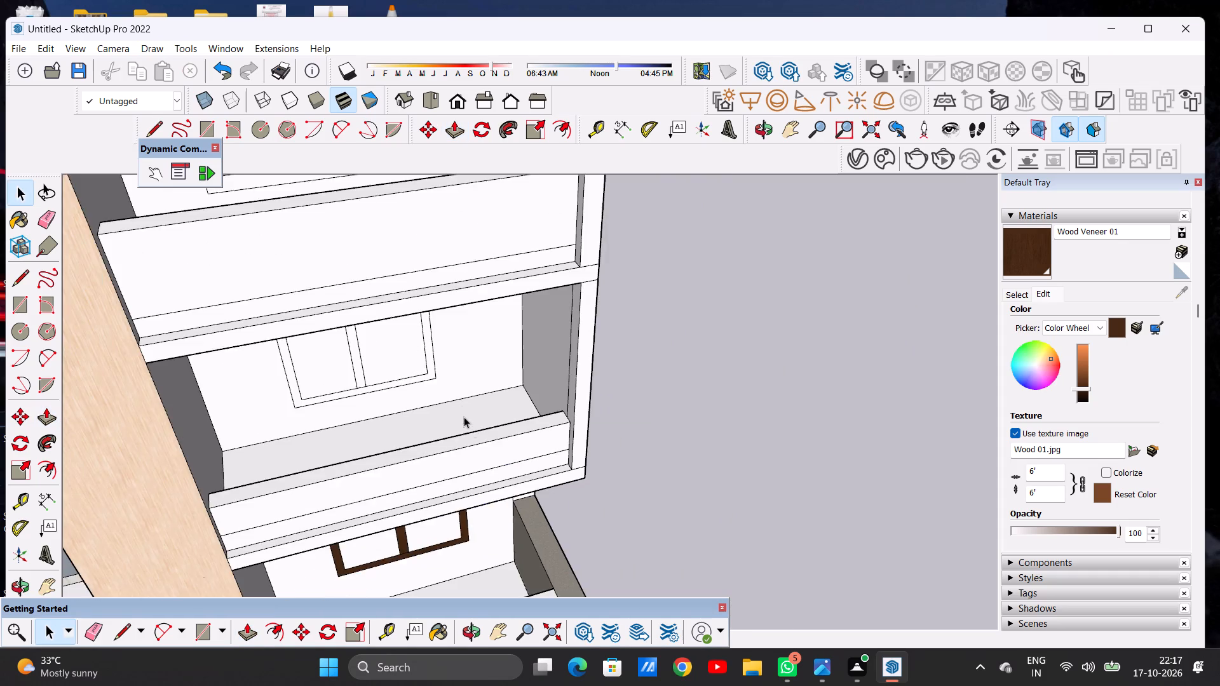
middle_drag(447, 416, 367, 301)
scroll(367, 303, up, 1)
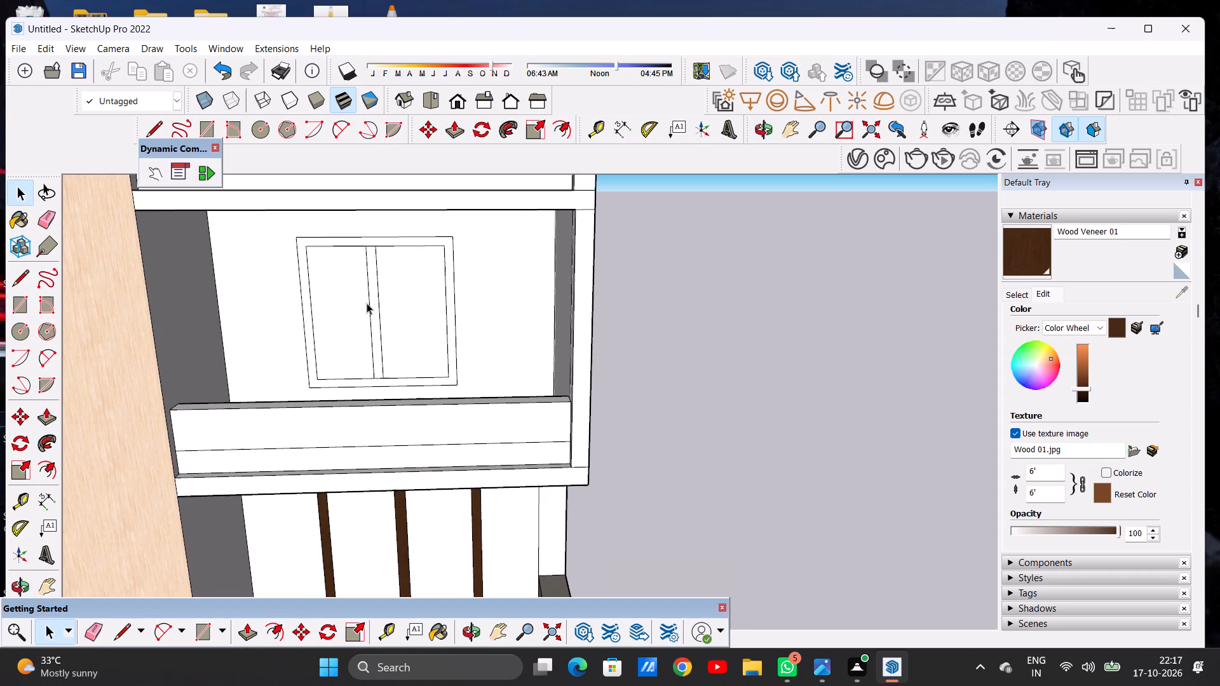
scroll(403, 398, down, 11)
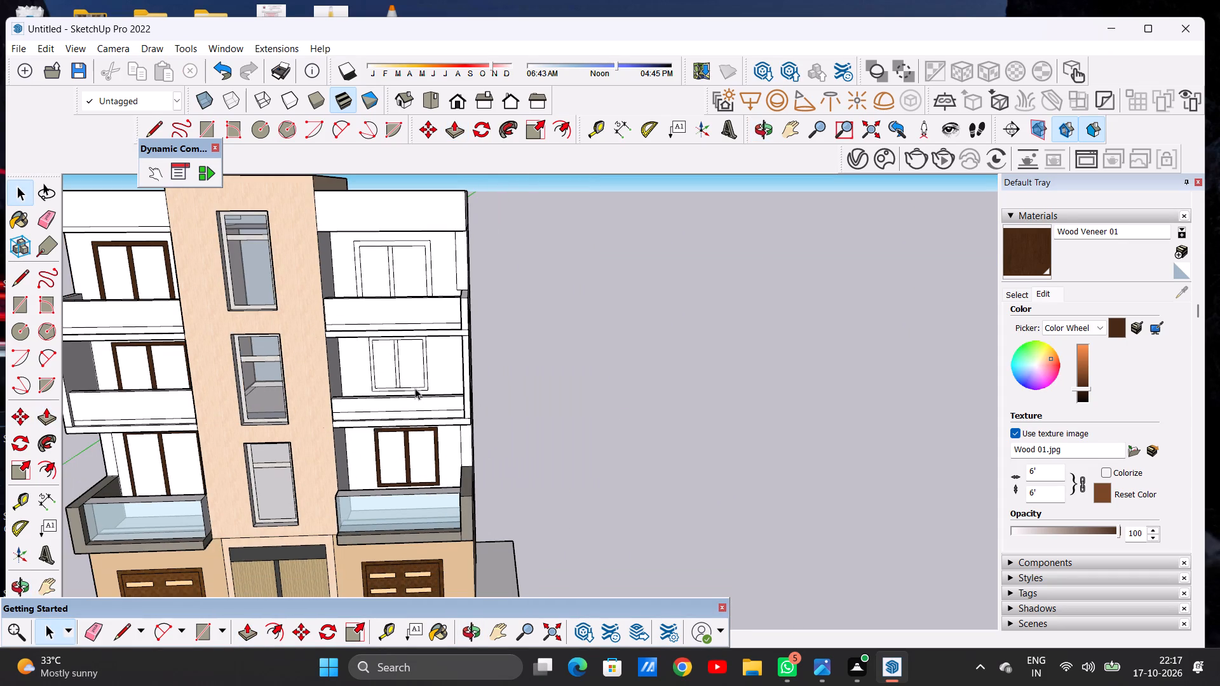
scroll(419, 372, up, 14)
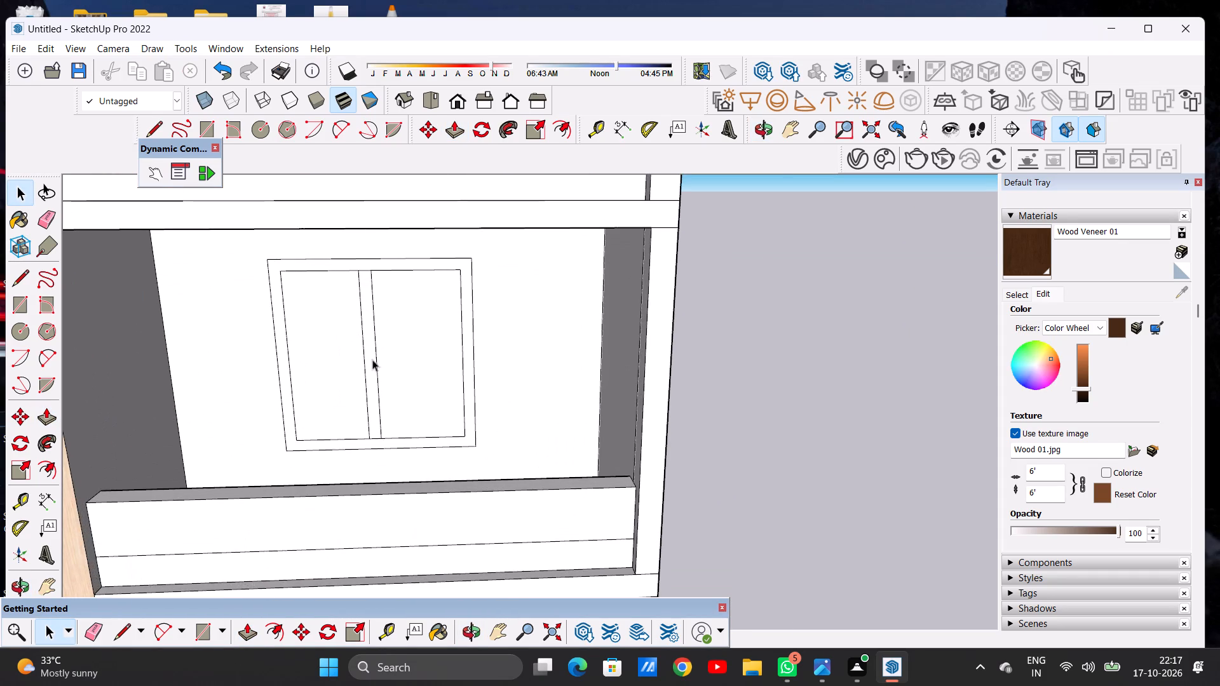
key(e)
scroll(365, 353, up, 5)
drag(356, 343, 406, 344)
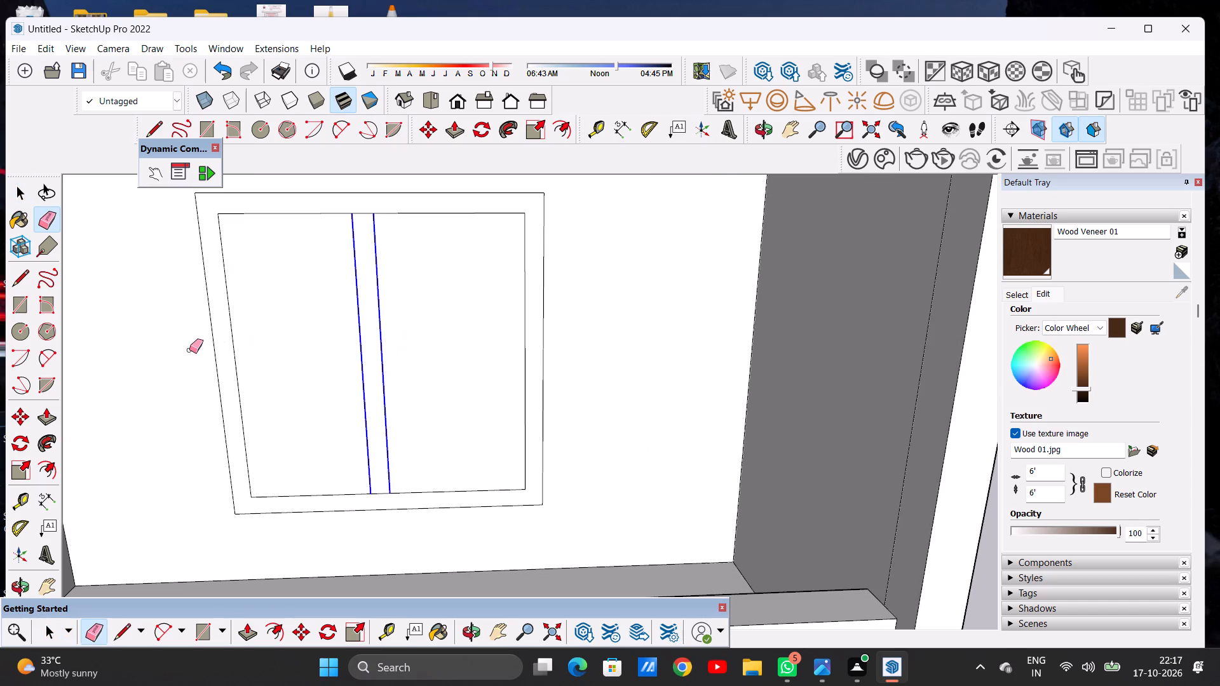
drag(200, 351, 551, 361)
drag(456, 194, 456, 253)
drag(471, 466, 470, 513)
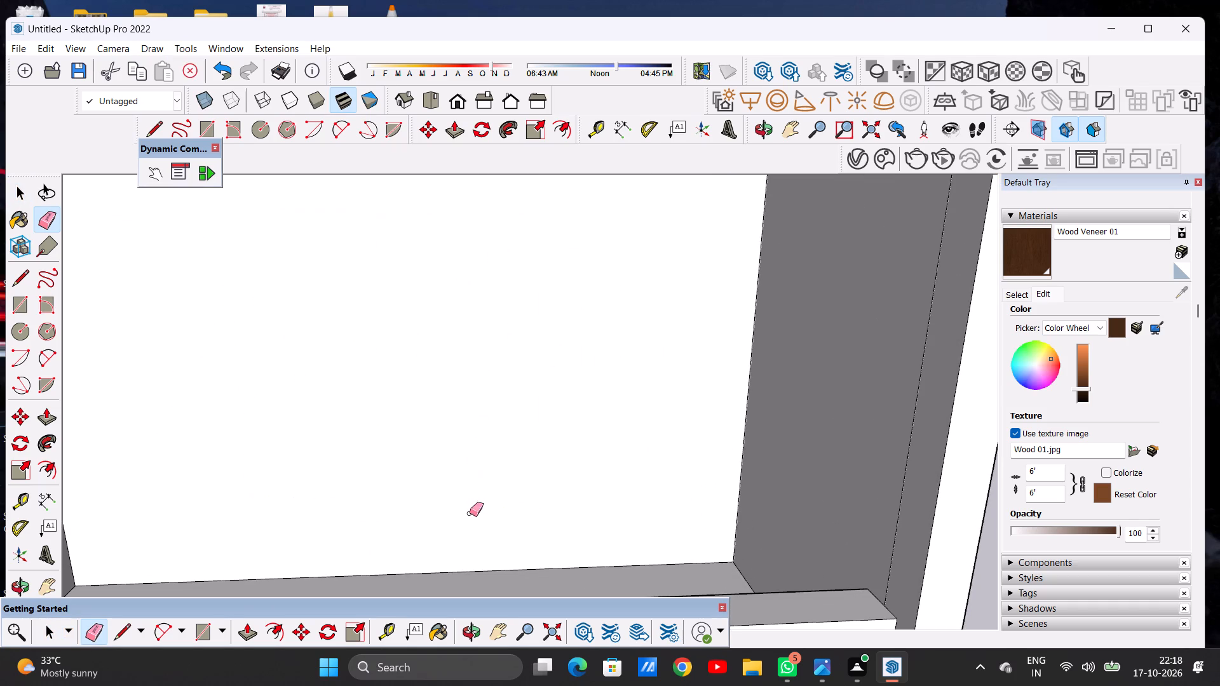
Draw a new rectangular window outline on the back wall of the second-floor right balcony.
key(space)
scroll(484, 504, down, 9)
scroll(454, 448, down, 4)
middle_drag(412, 461, 403, 412)
scroll(408, 448, up, 1)
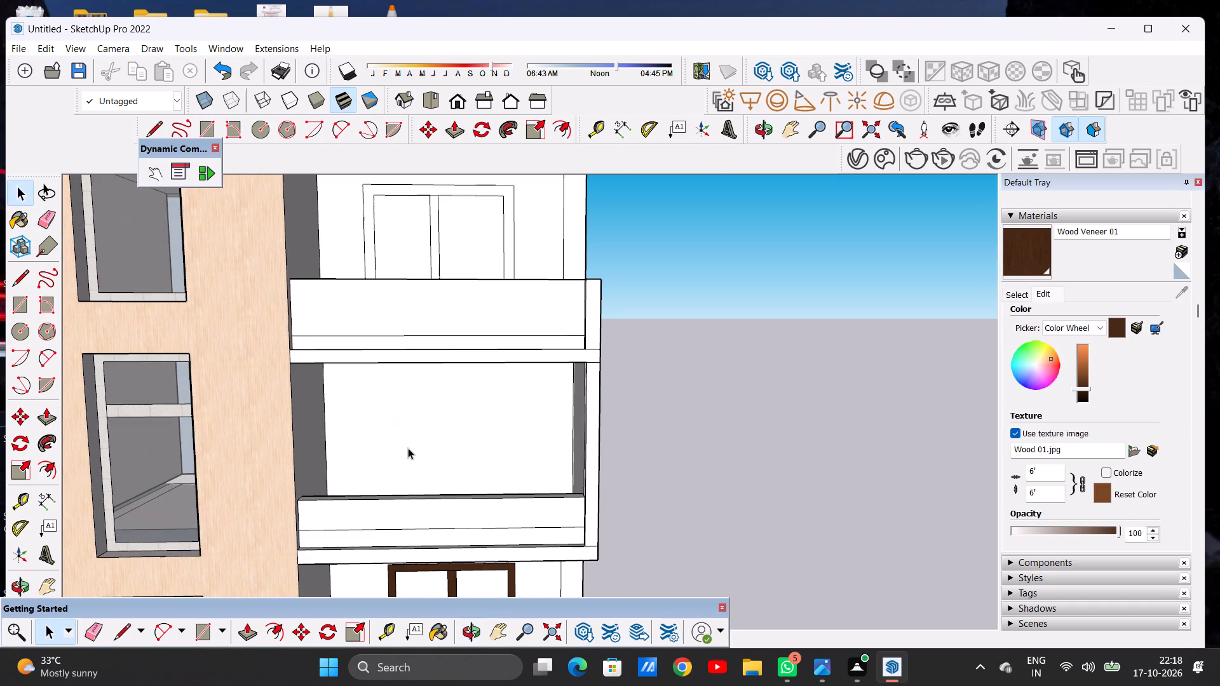
key(r)
scroll(423, 419, up, 3)
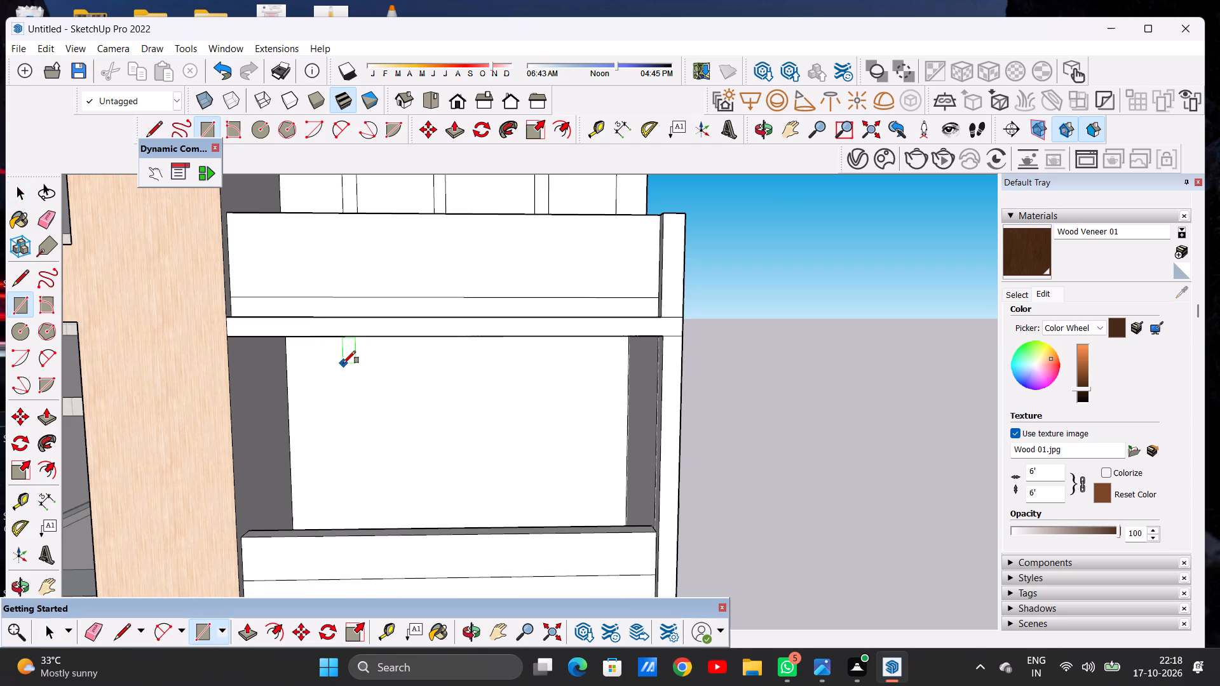
click(348, 354)
click(563, 518)
key(space)
Offset the second-floor right window outline inward to form a narrow frame border.
scroll(414, 502, down, 8)
scroll(452, 516, up, 5)
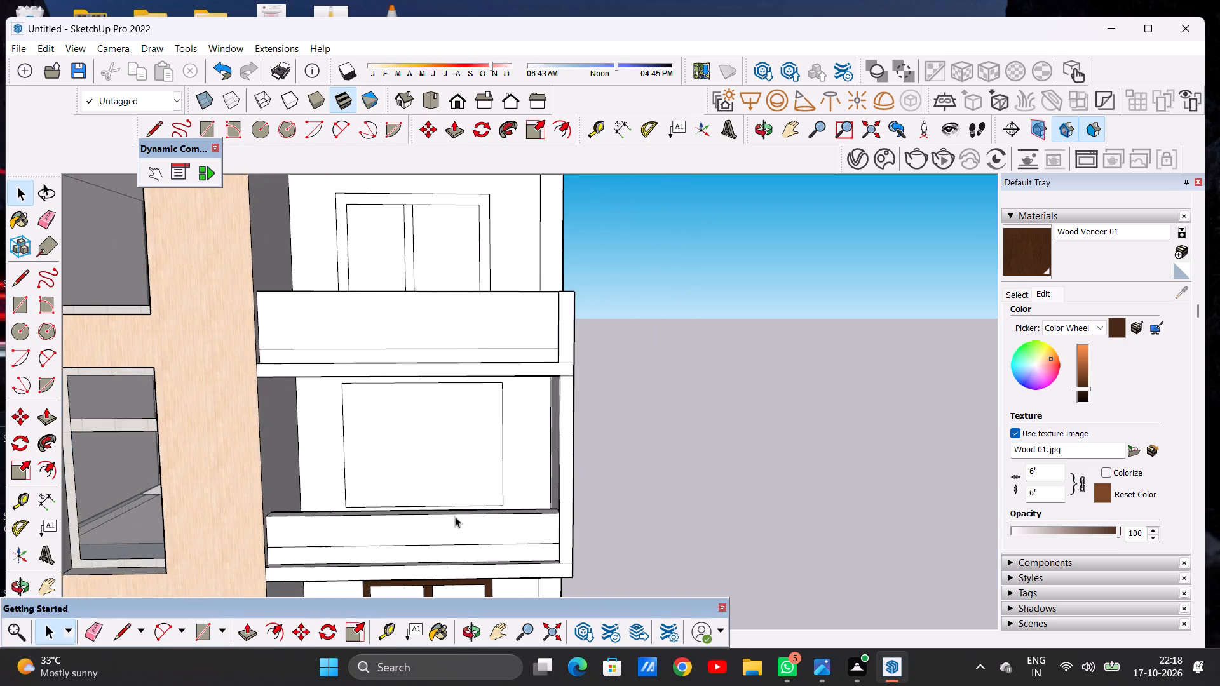
scroll(451, 499, up, 6)
text(OF)
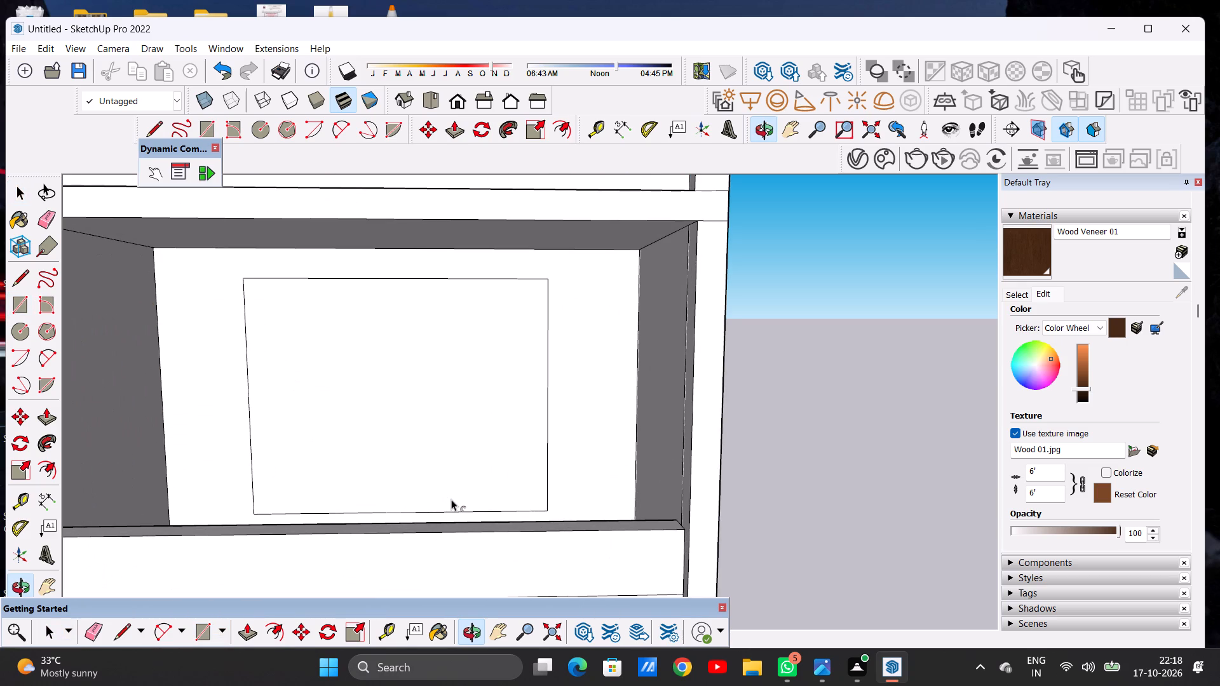
click(292, 356)
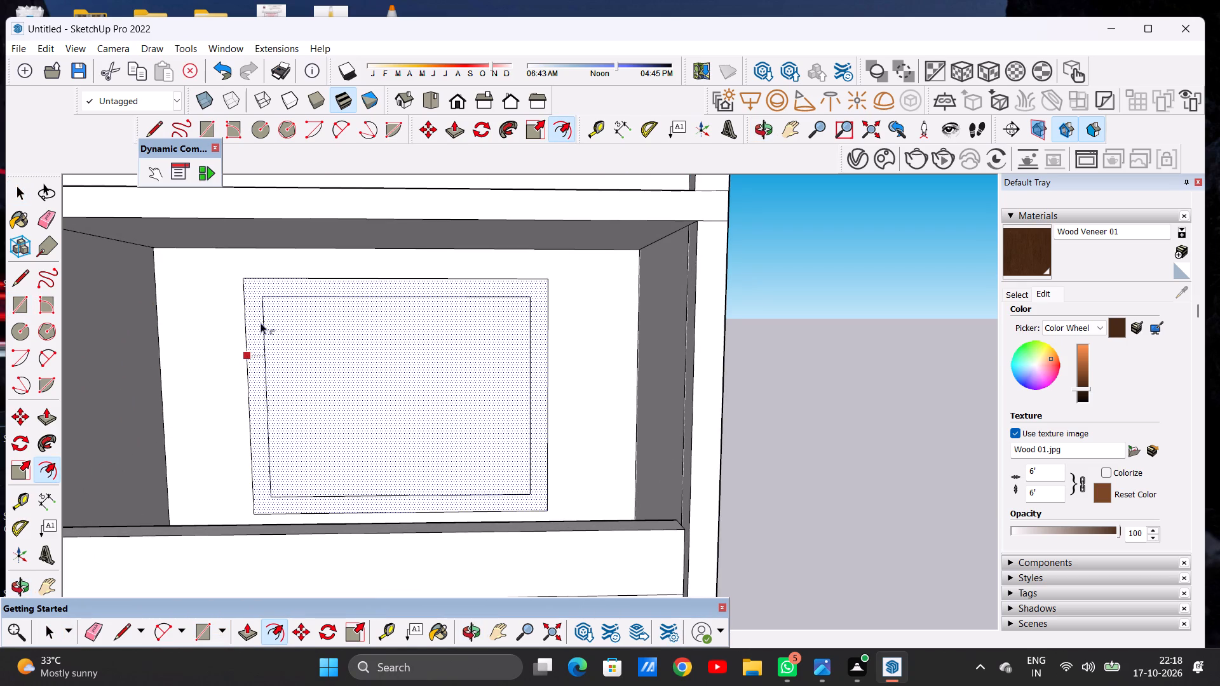
click(262, 316)
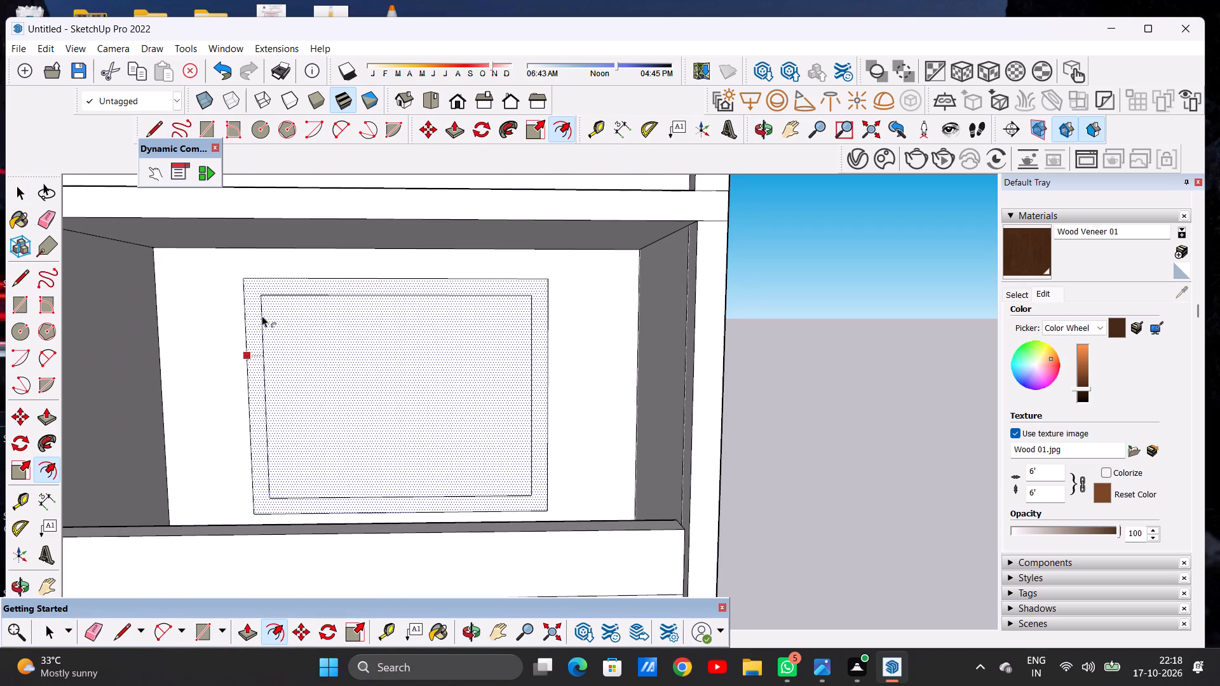
key(space)
Draw two vertical lines down the middle of the second-floor right window's inner frame to form a central mullion.
text(L)
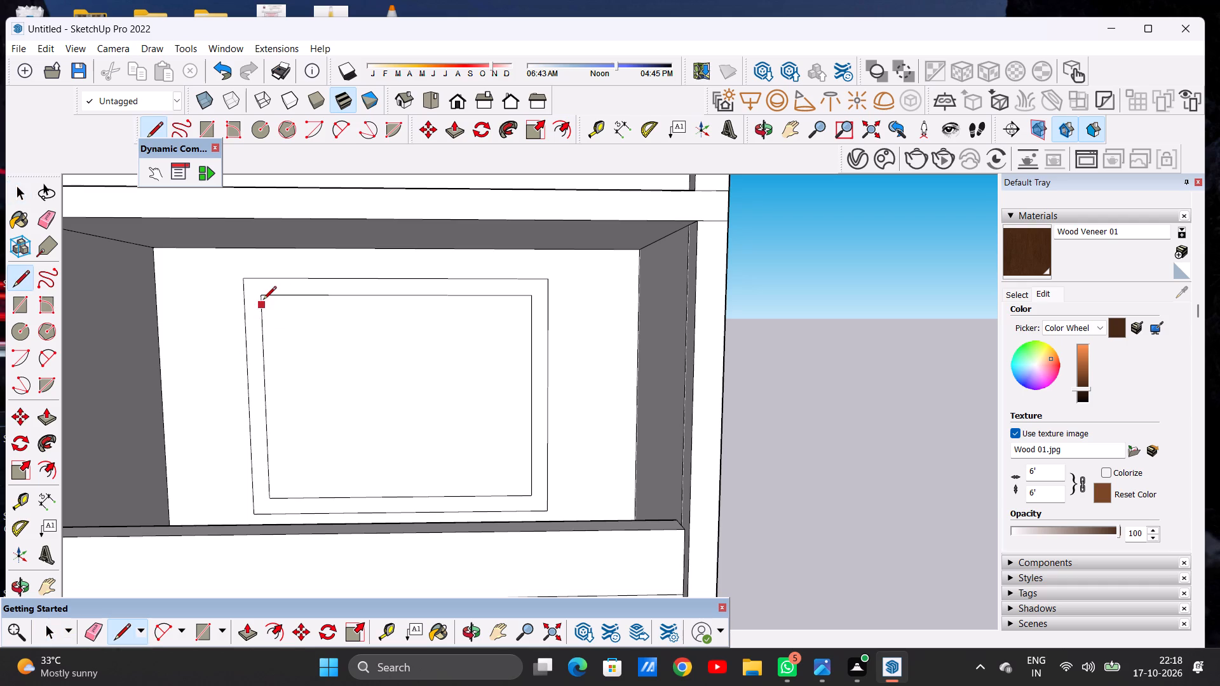
click(386, 295)
click(390, 497)
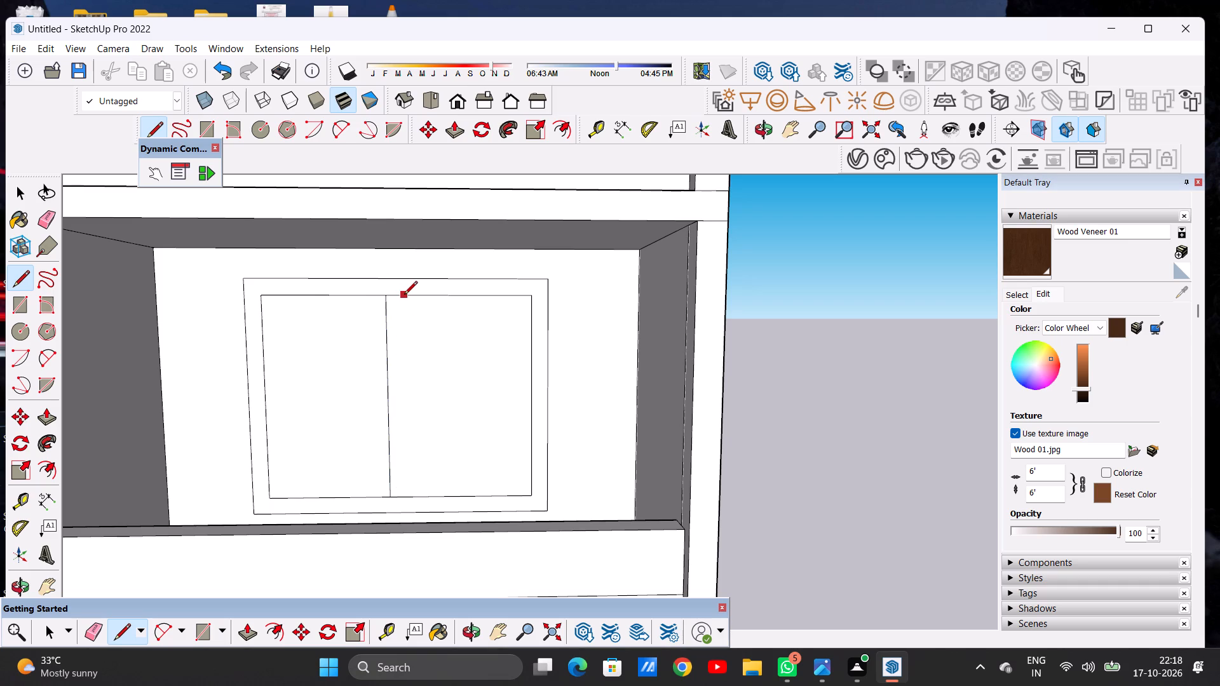
click(404, 295)
click(406, 501)
key(space)
Paint the mullion and frame of the second-floor right balcony window with Wood Veneer 01.
scroll(370, 422, down, 13)
scroll(368, 459, up, 2)
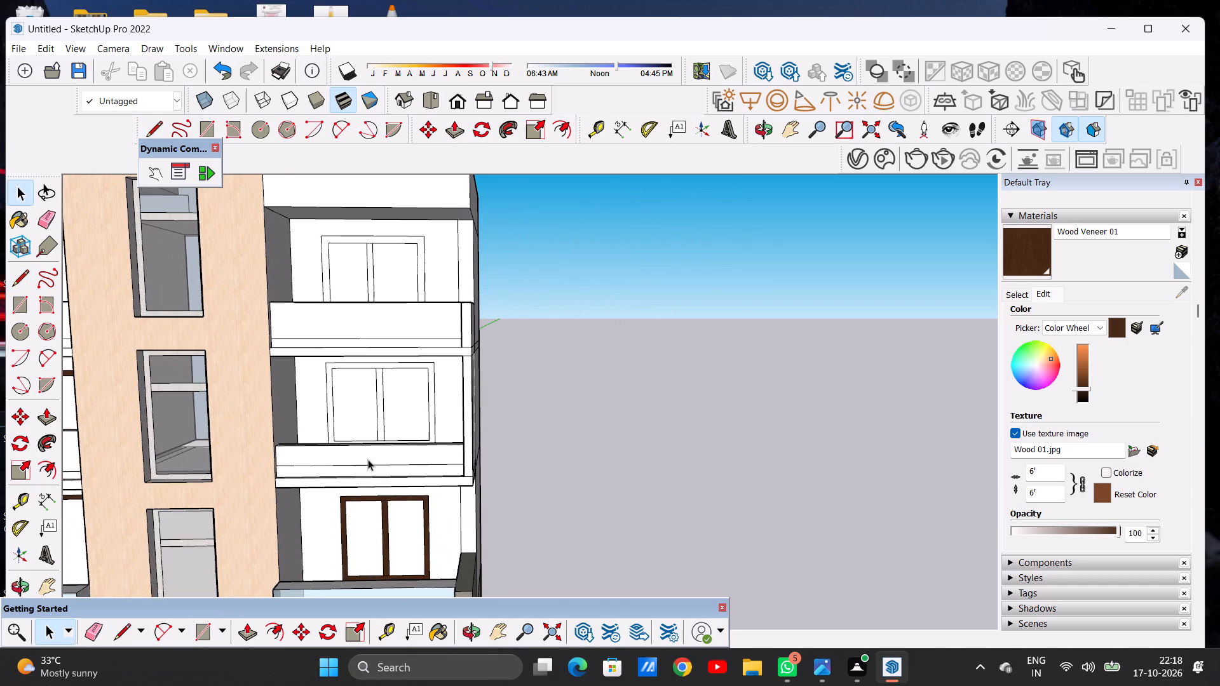
click(1028, 247)
scroll(291, 455, up, 6)
scroll(367, 368, up, 6)
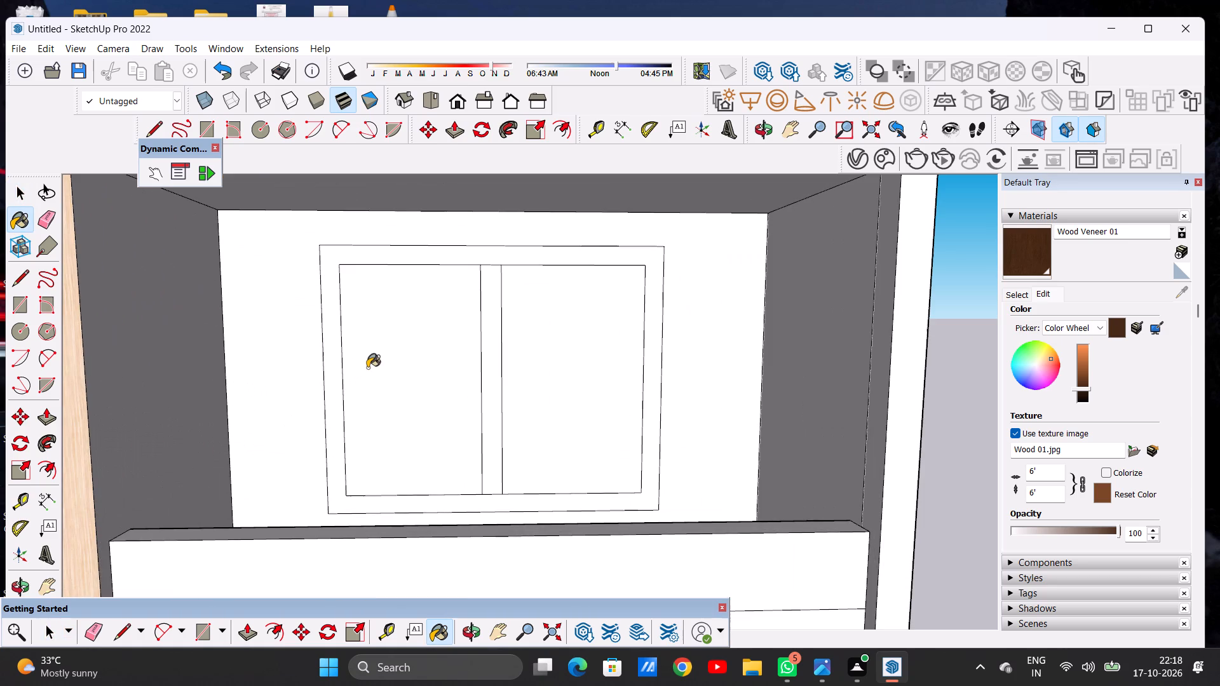
click(485, 286)
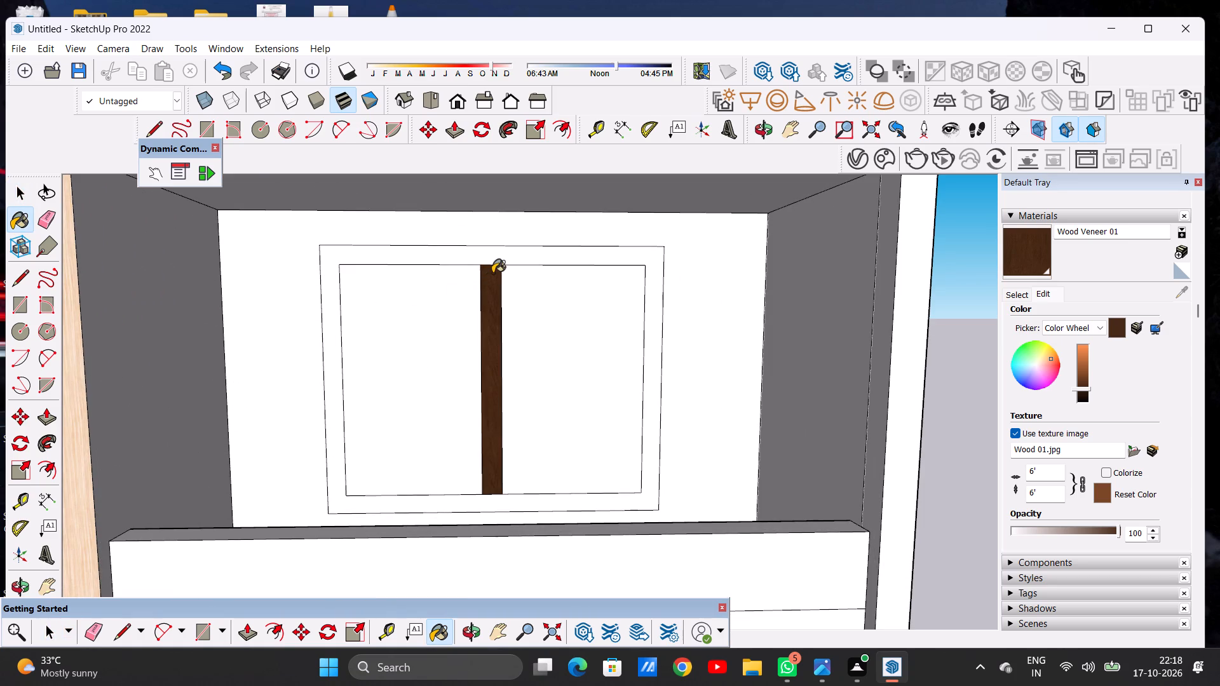
click(481, 257)
scroll(487, 296, down, 12)
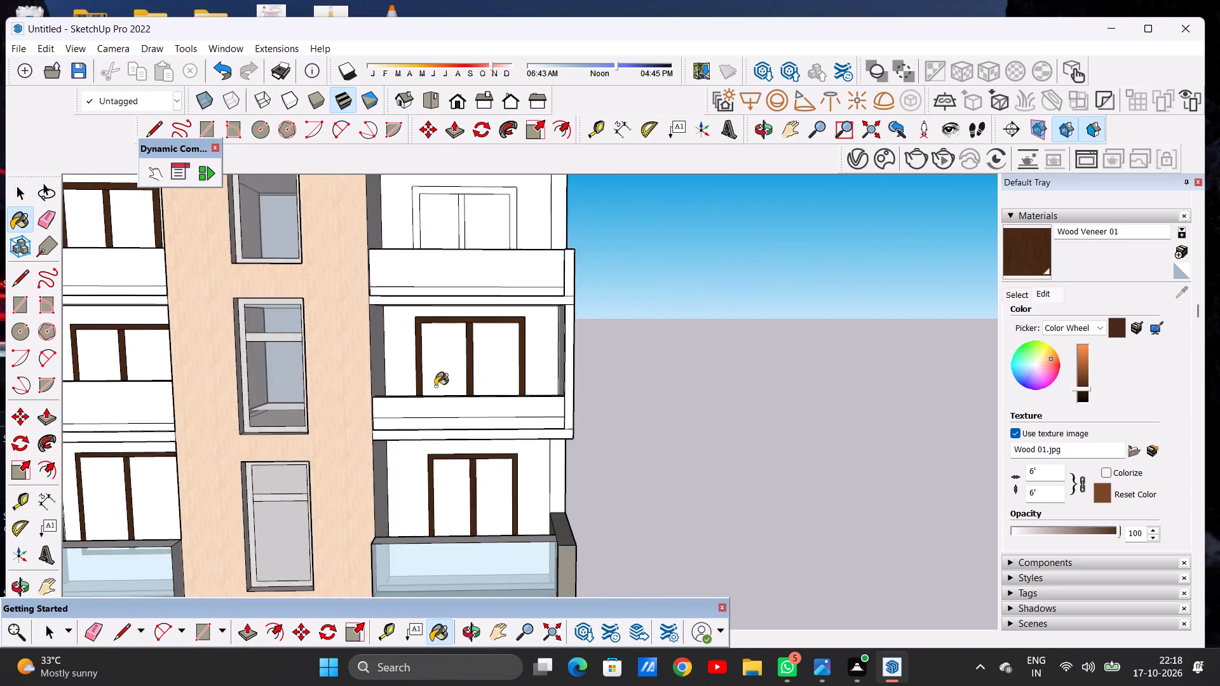
Paint the frame and mullion of the third-floor right balcony window with Wood Veneer 01.
scroll(435, 386, down, 11)
scroll(441, 324, up, 3)
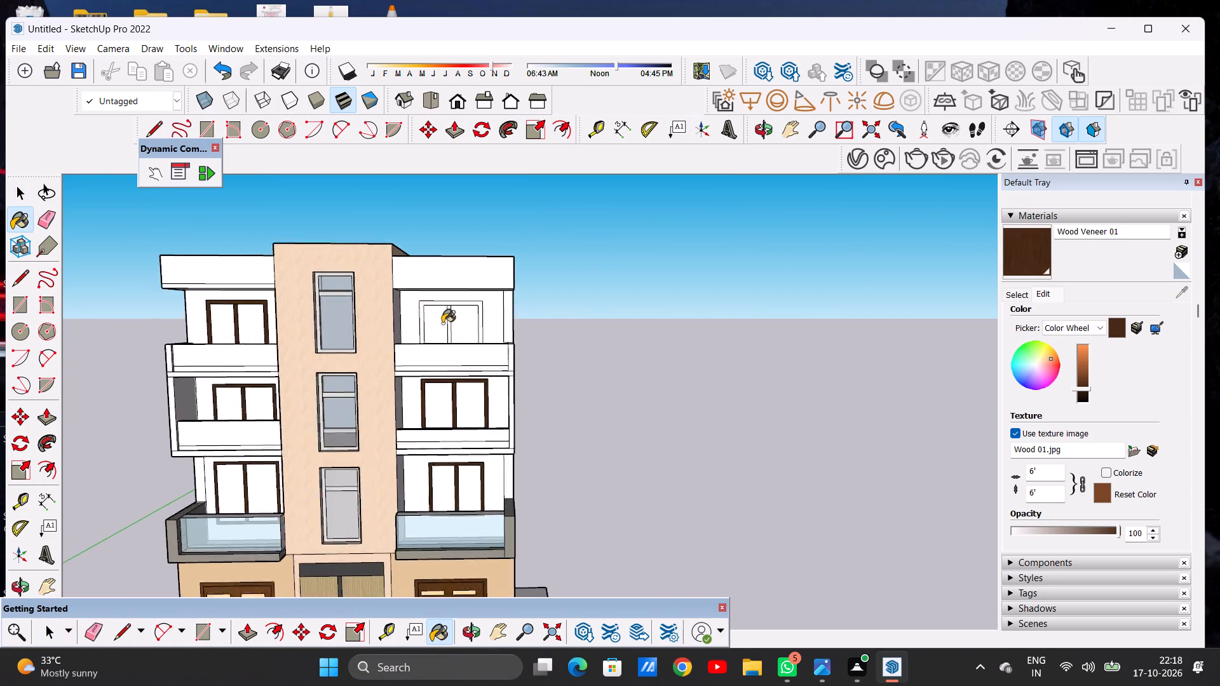
scroll(442, 323, up, 15)
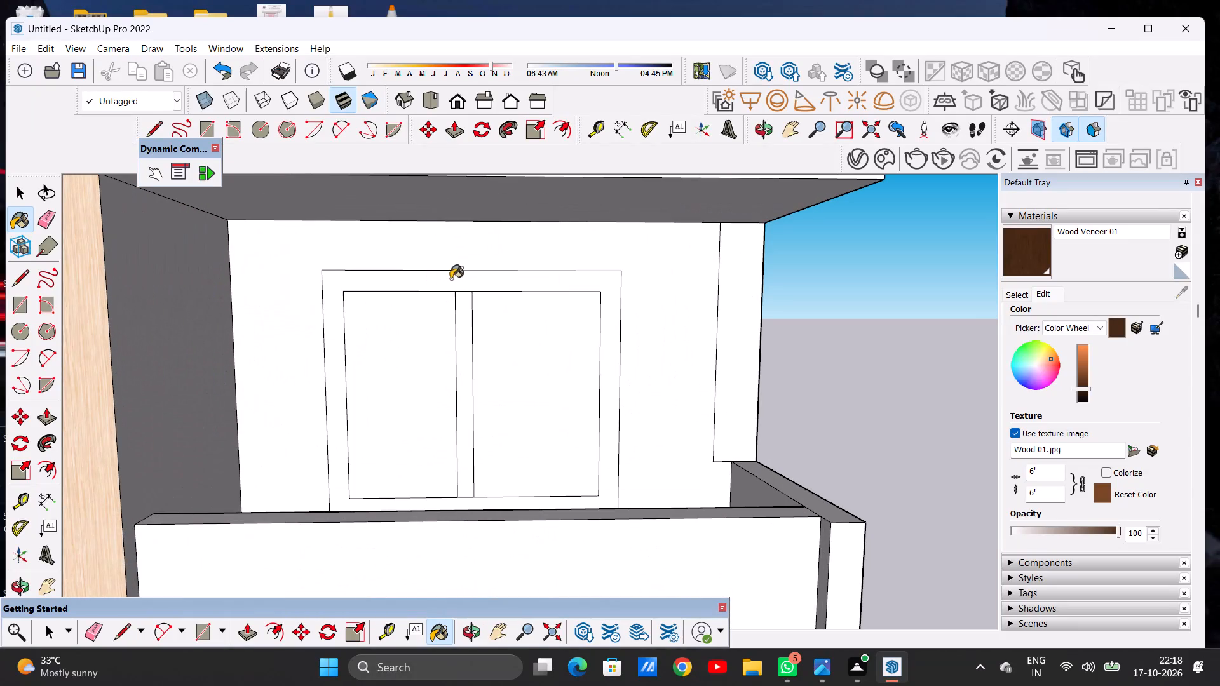
click(459, 280)
click(463, 311)
key(space)
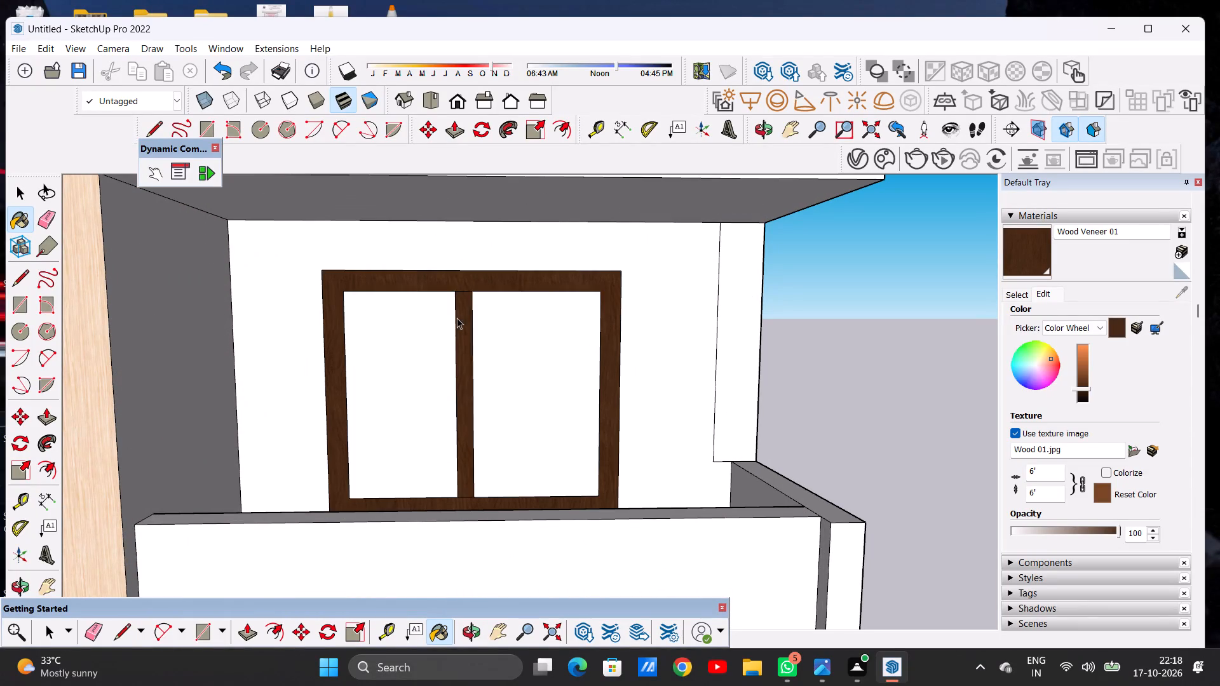
Pull up the top face of the second-floor right balcony parapet to match the height of the left balcony parapet.
scroll(457, 323, down, 17)
middle_drag(484, 429, 582, 494)
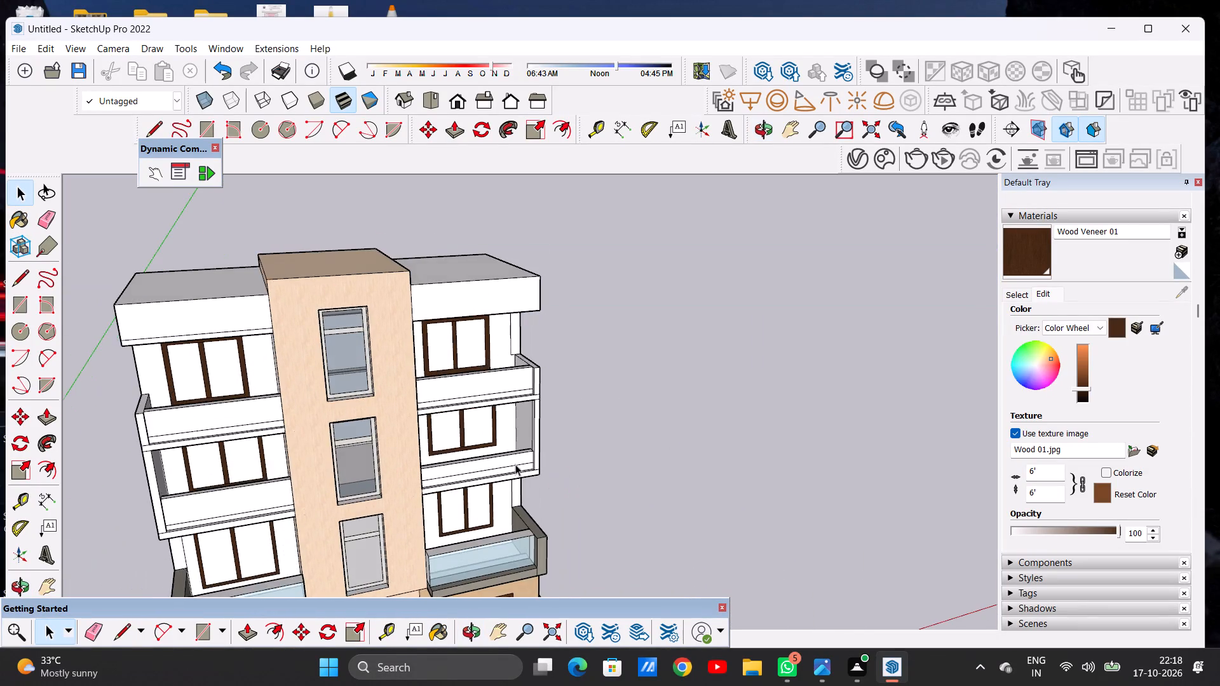
scroll(515, 464, up, 13)
key(p)
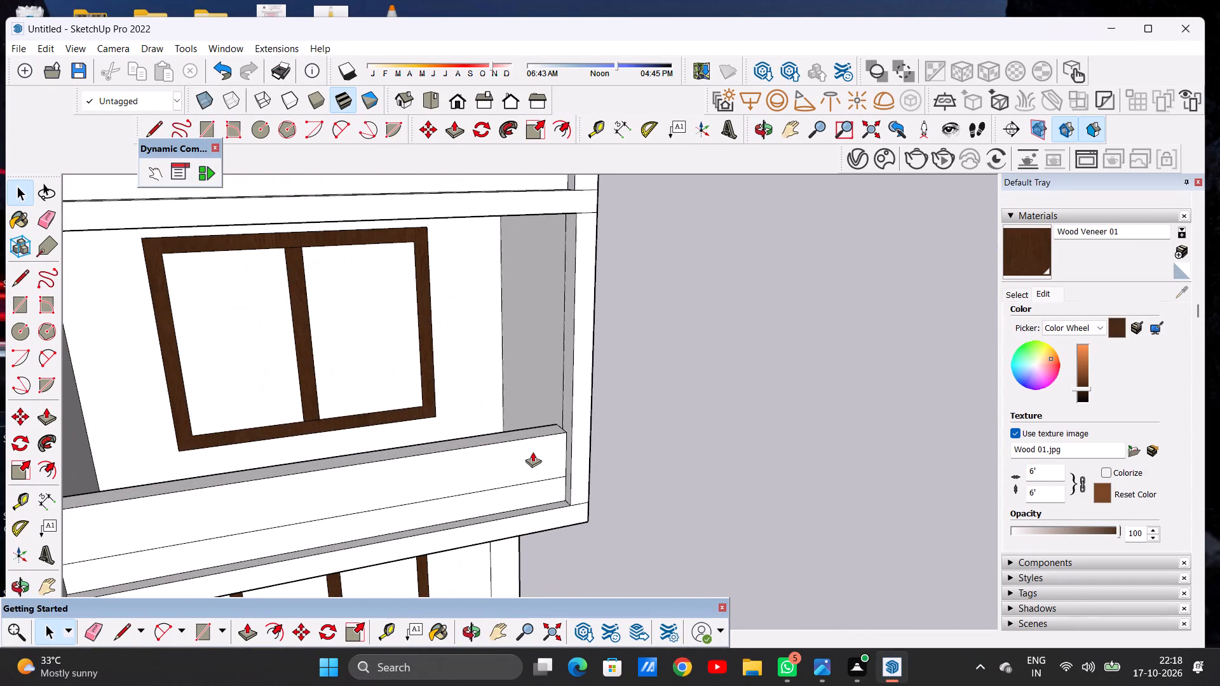
scroll(579, 409, up, 10)
click(550, 461)
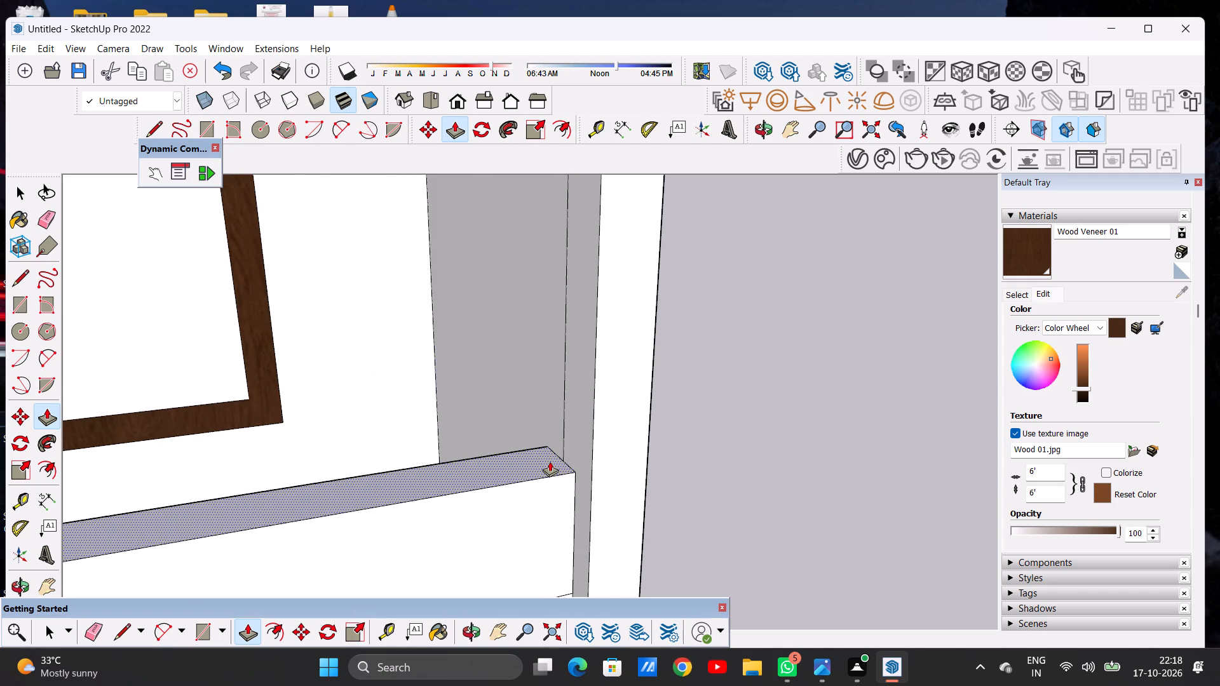
scroll(554, 386, down, 16)
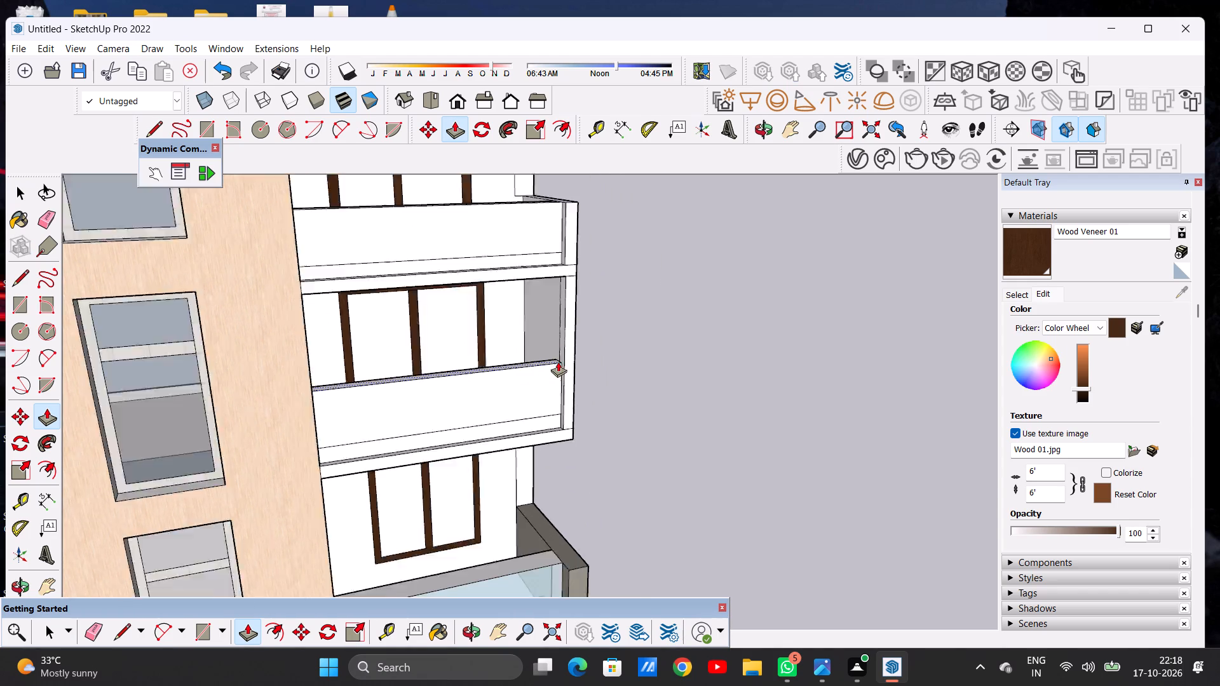
scroll(558, 361, down, 9)
click(301, 402)
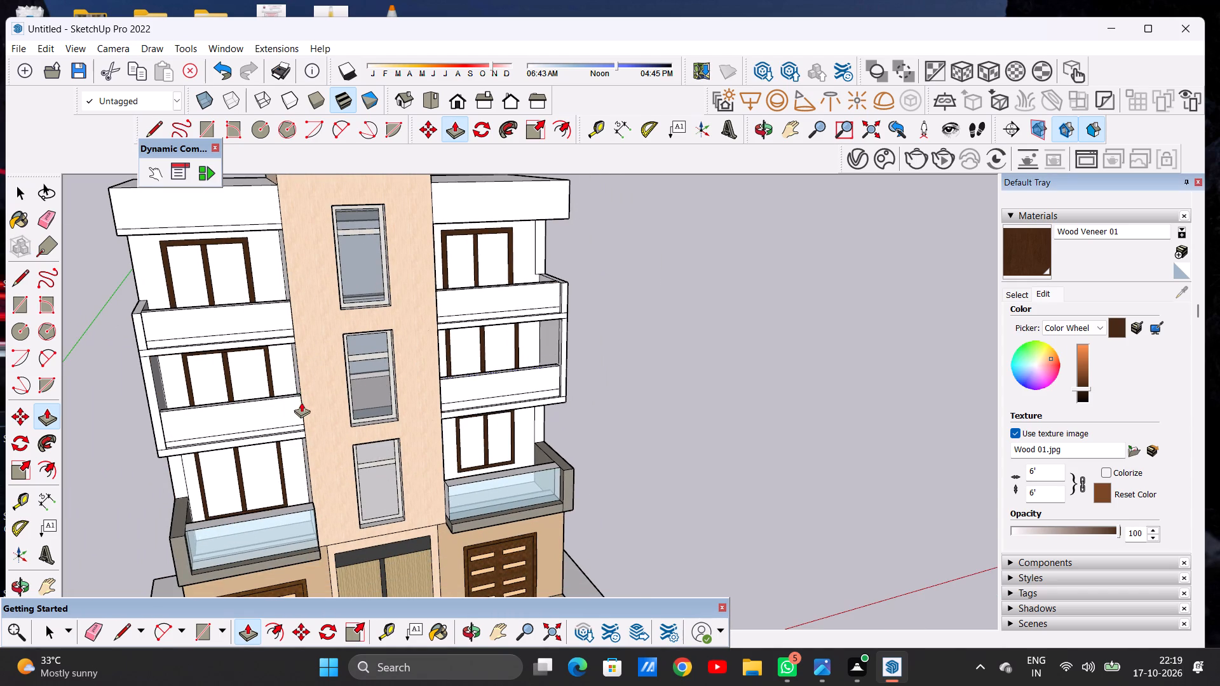
key(space)
Examine the whole building from the front and both sides, checking the balconies and windows for symmetry.
scroll(540, 405, down, 4)
middle_drag(455, 407, 307, 389)
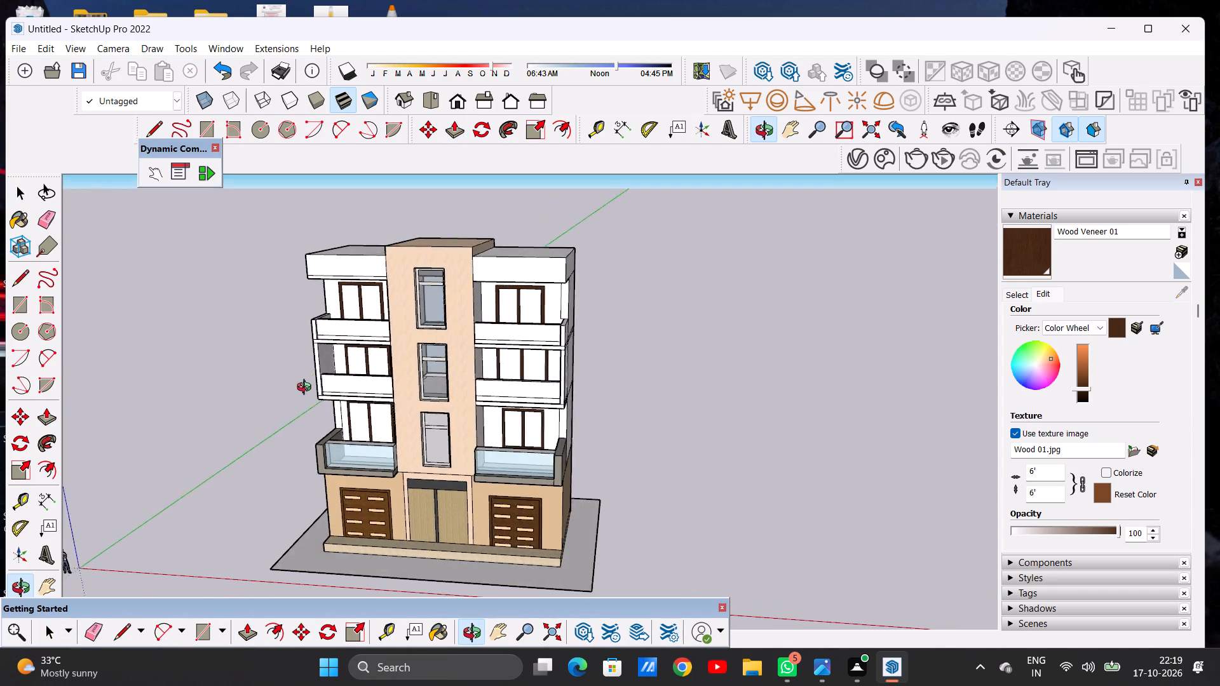
middle_drag(307, 389, 416, 376)
scroll(478, 379, up, 6)
scroll(480, 379, down, 7)
middle_drag(581, 346, 522, 361)
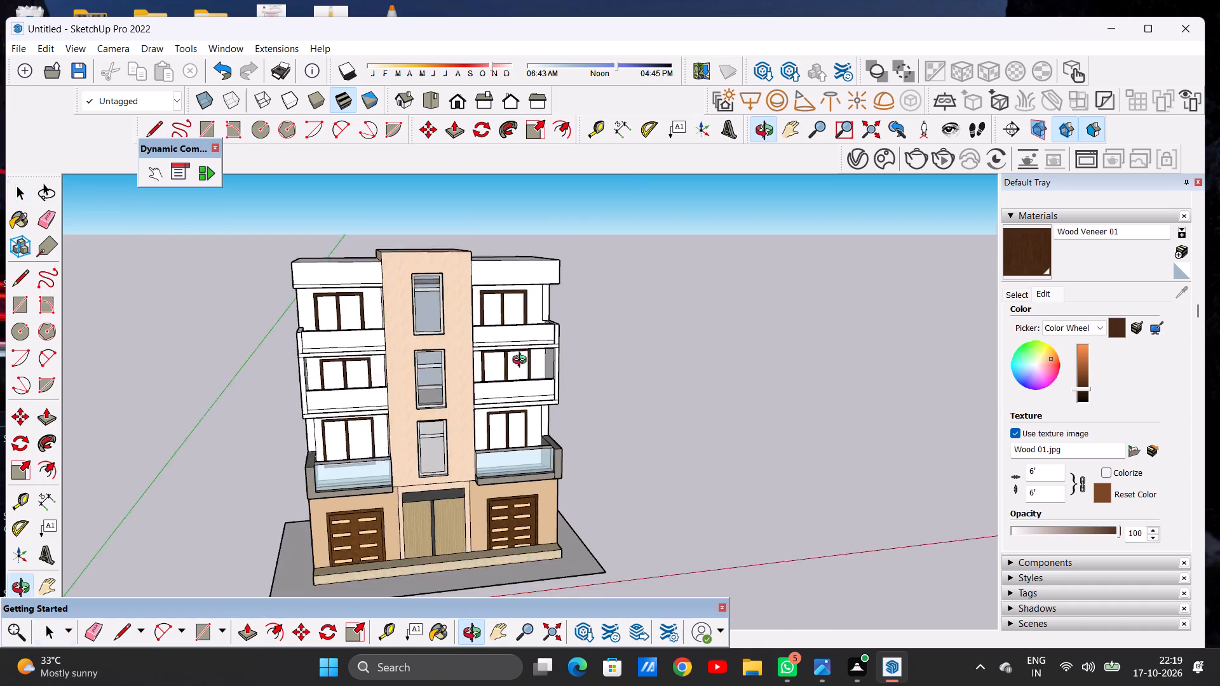
middle_drag(522, 361, 419, 411)
scroll(421, 411, up, 2)
scroll(592, 358, down, 3)
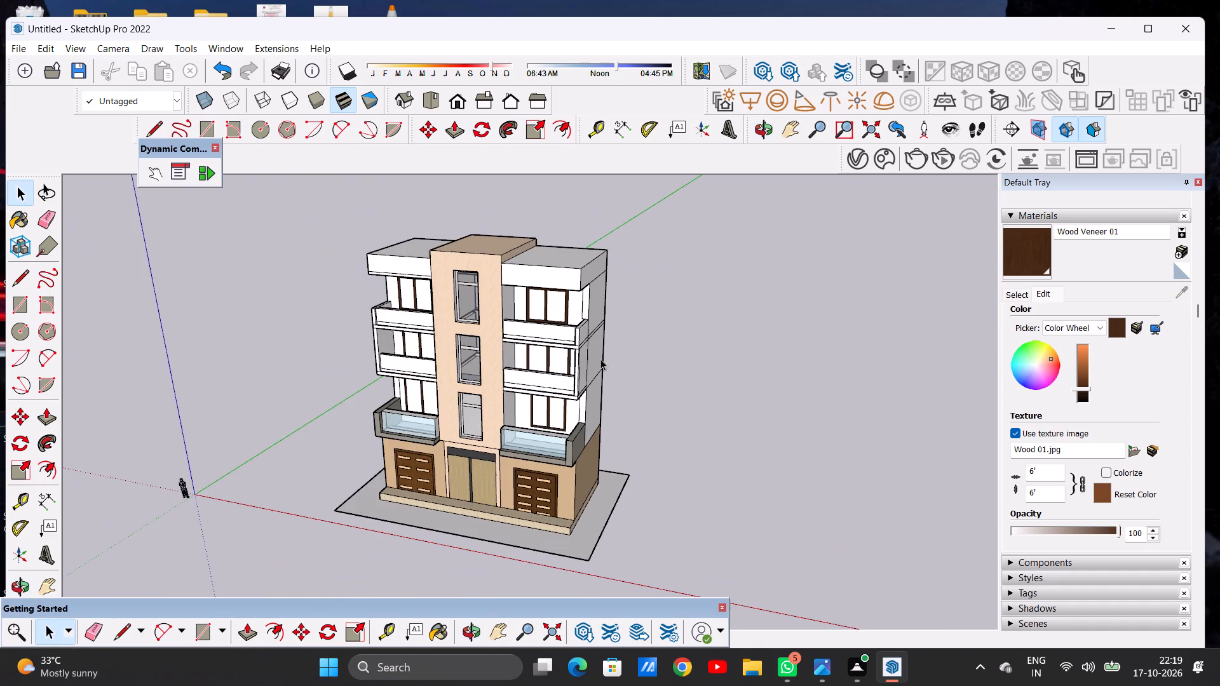
middle_drag(562, 398, 617, 367)
middle_drag(506, 452, 625, 424)
middle_drag(381, 497, 628, 469)
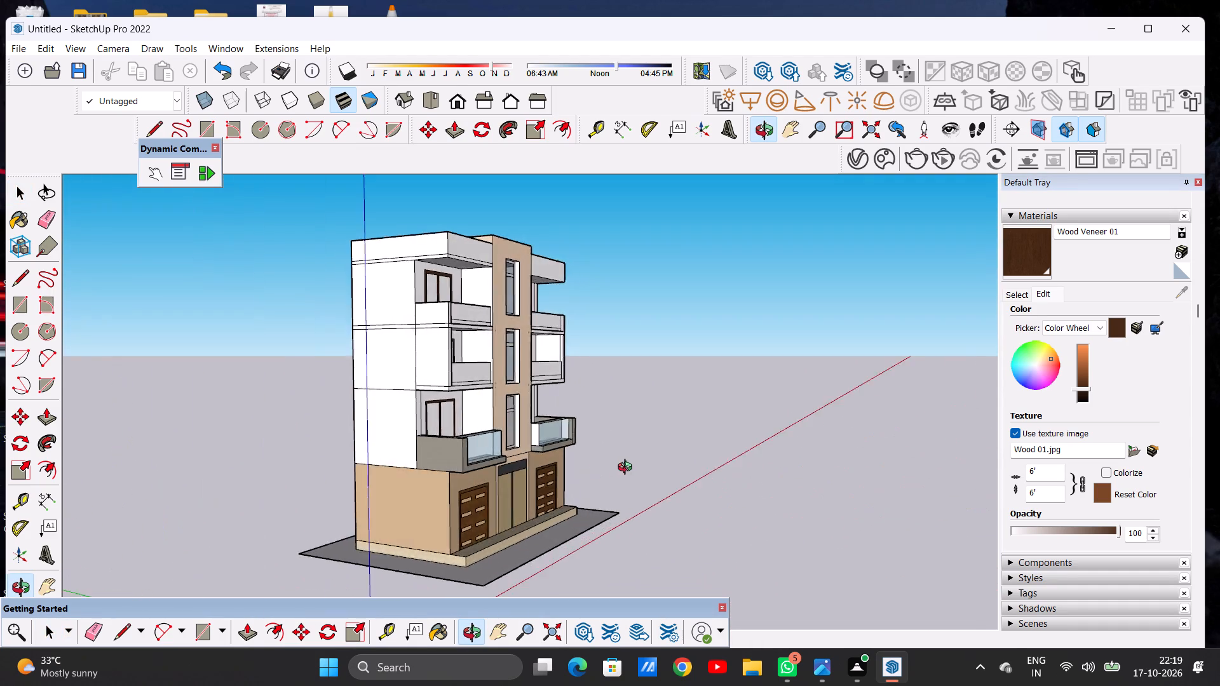
middle_drag(628, 469, 346, 479)
scroll(346, 479, up, 1)
scroll(363, 483, down, 3)
scroll(404, 324, up, 2)
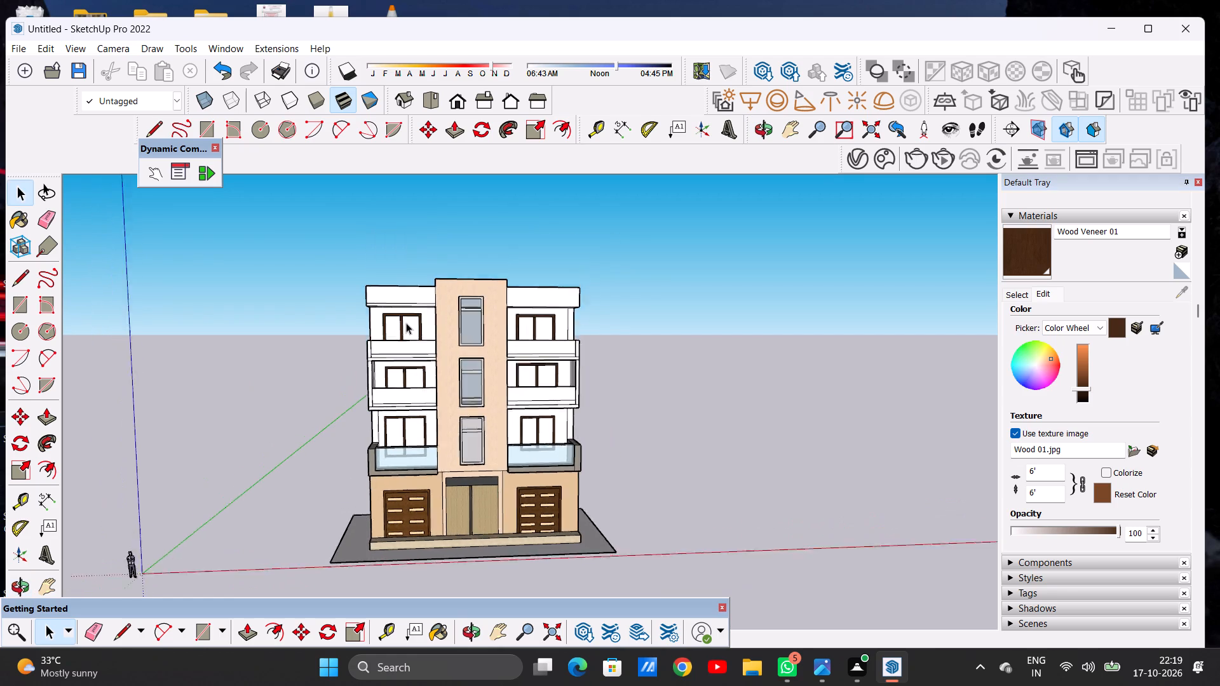
scroll(406, 323, up, 2)
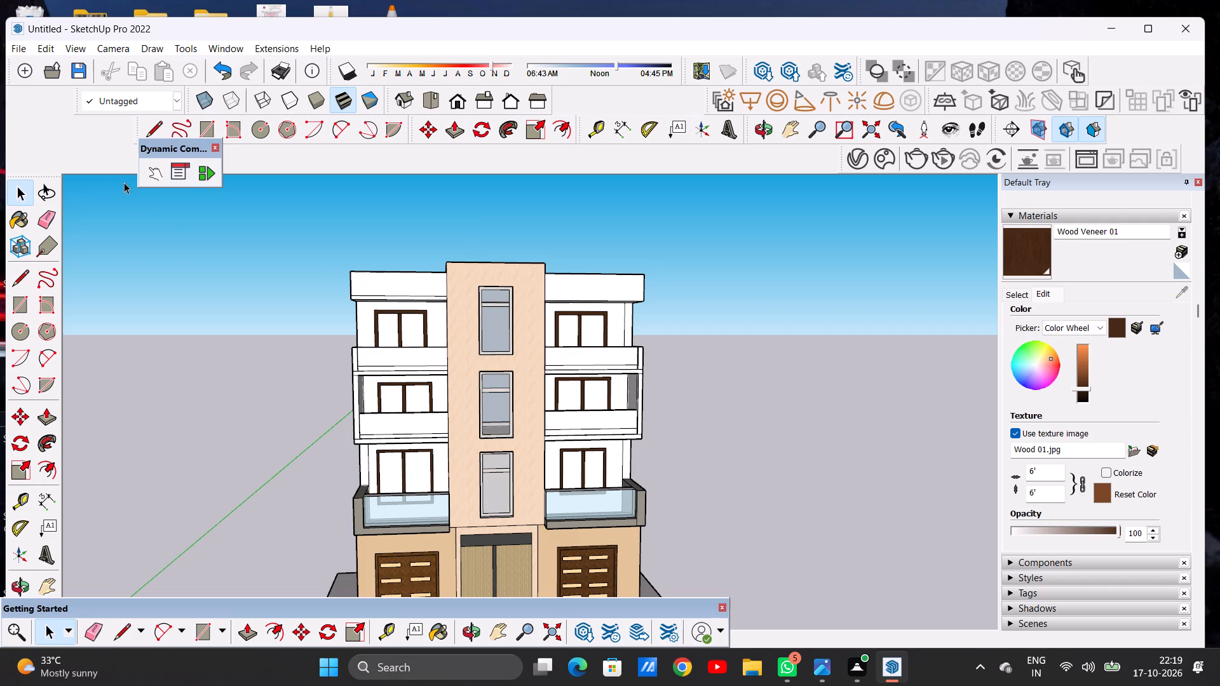
scroll(351, 330, down, 7)
scroll(435, 467, up, 5)
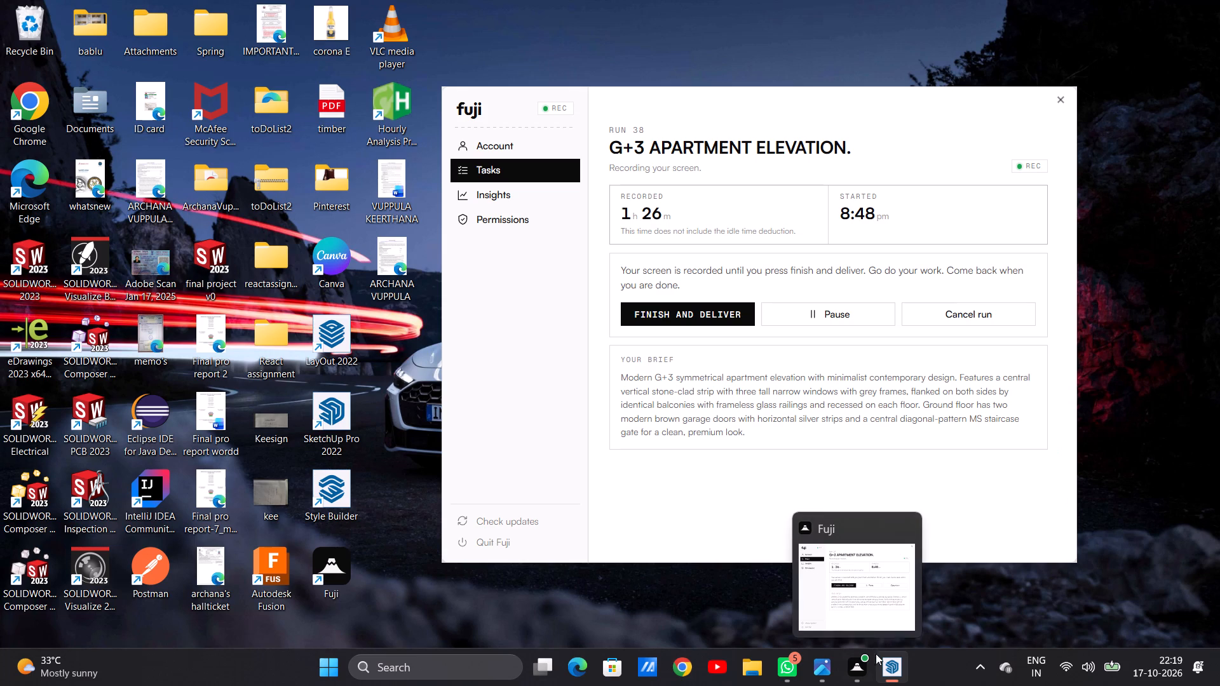
Return to the SketchUp model and inspect the finished elevation from both sides and above, including the balconies and garage doors.
click(869, 605)
scroll(564, 444, down, 6)
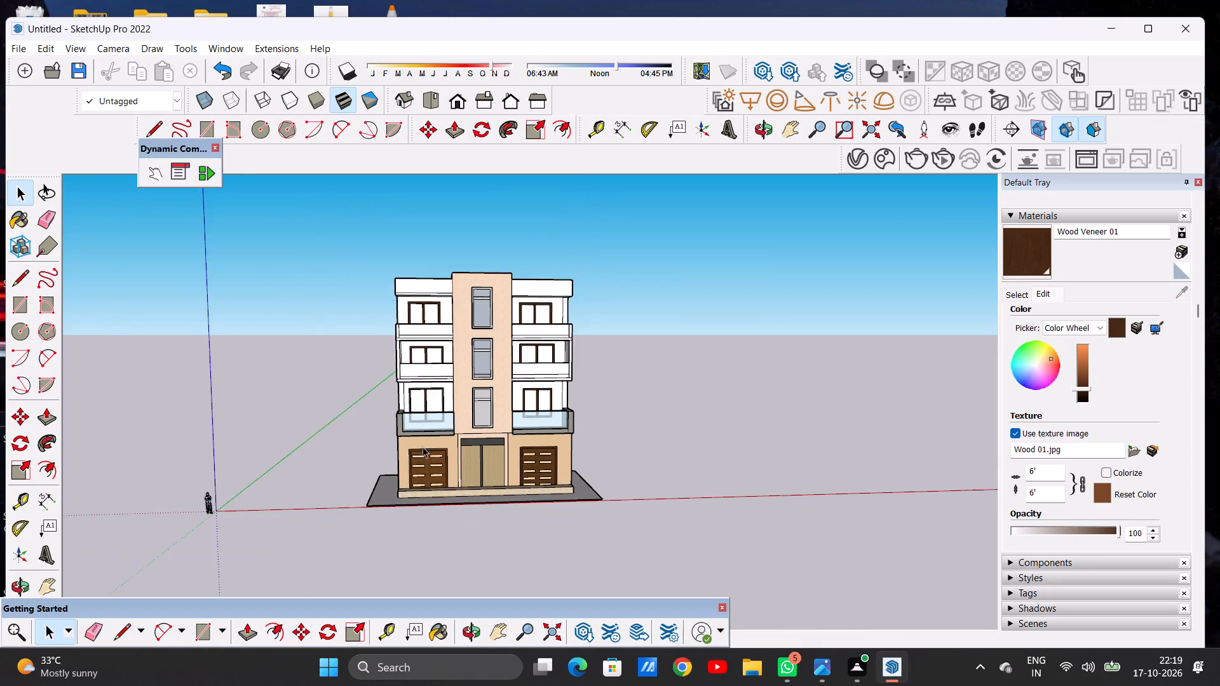
scroll(423, 447, down, 5)
scroll(466, 405, up, 6)
middle_drag(597, 403, 327, 446)
scroll(597, 403, up, 1)
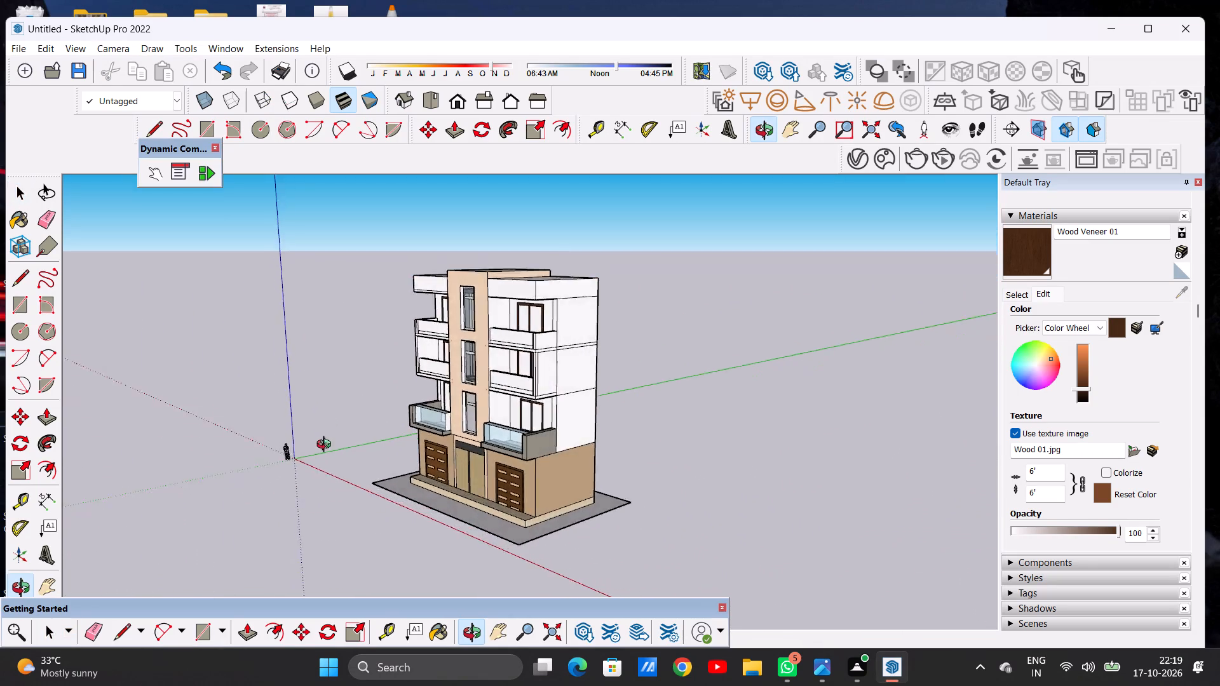
middle_drag(327, 446, 616, 441)
middle_drag(576, 448, 484, 499)
scroll(566, 483, down, 6)
scroll(555, 452, up, 4)
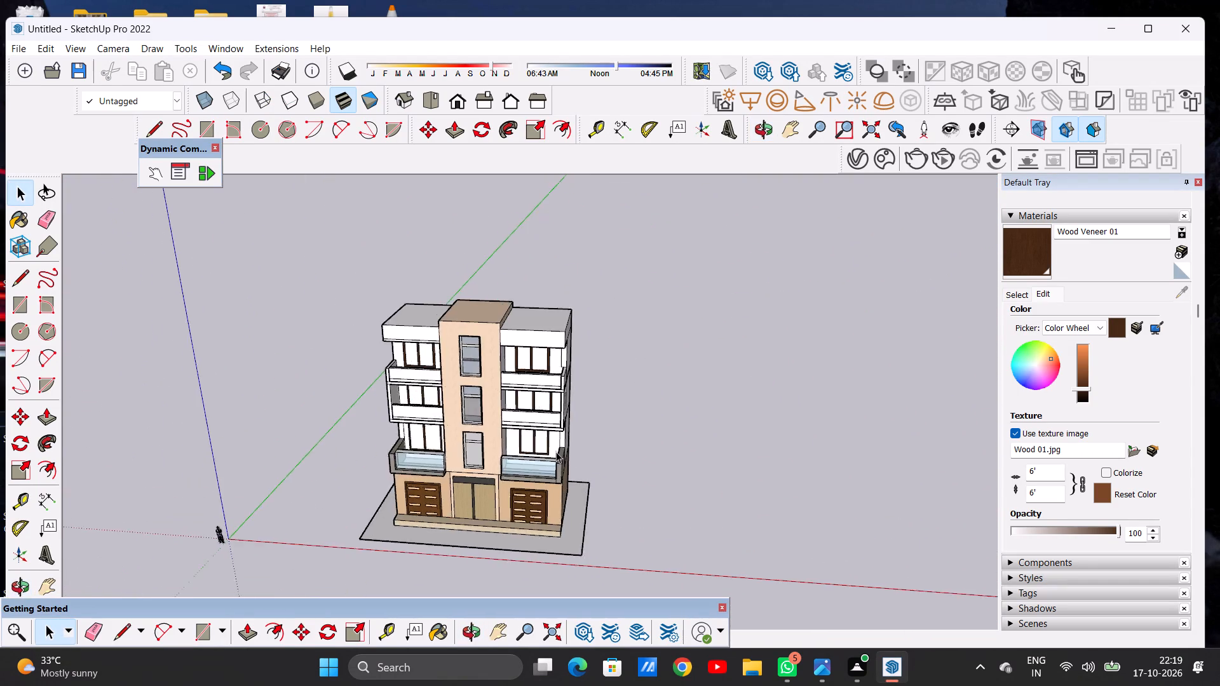
scroll(556, 452, up, 2)
scroll(556, 452, down, 1)
scroll(533, 442, up, 5)
middle_drag(536, 458, 492, 457)
scroll(591, 441, up, 1)
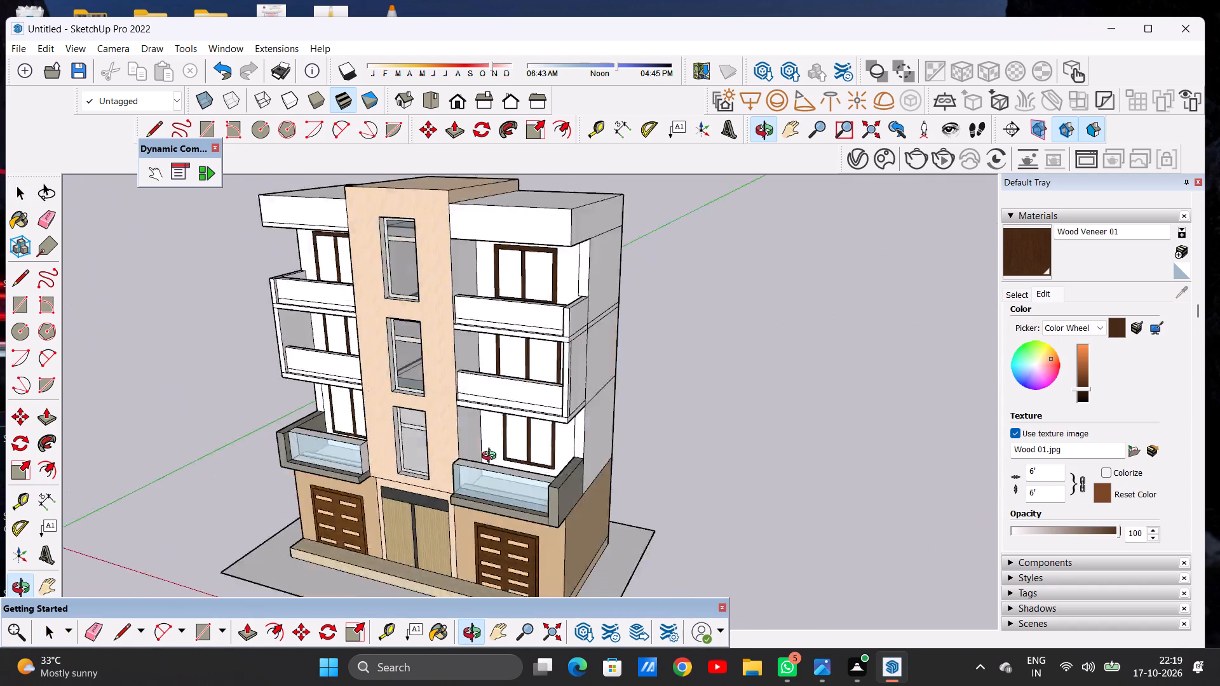
middle_drag(492, 457, 630, 457)
scroll(672, 454, down, 6)
scroll(391, 483, up, 8)
middle_drag(487, 473, 272, 468)
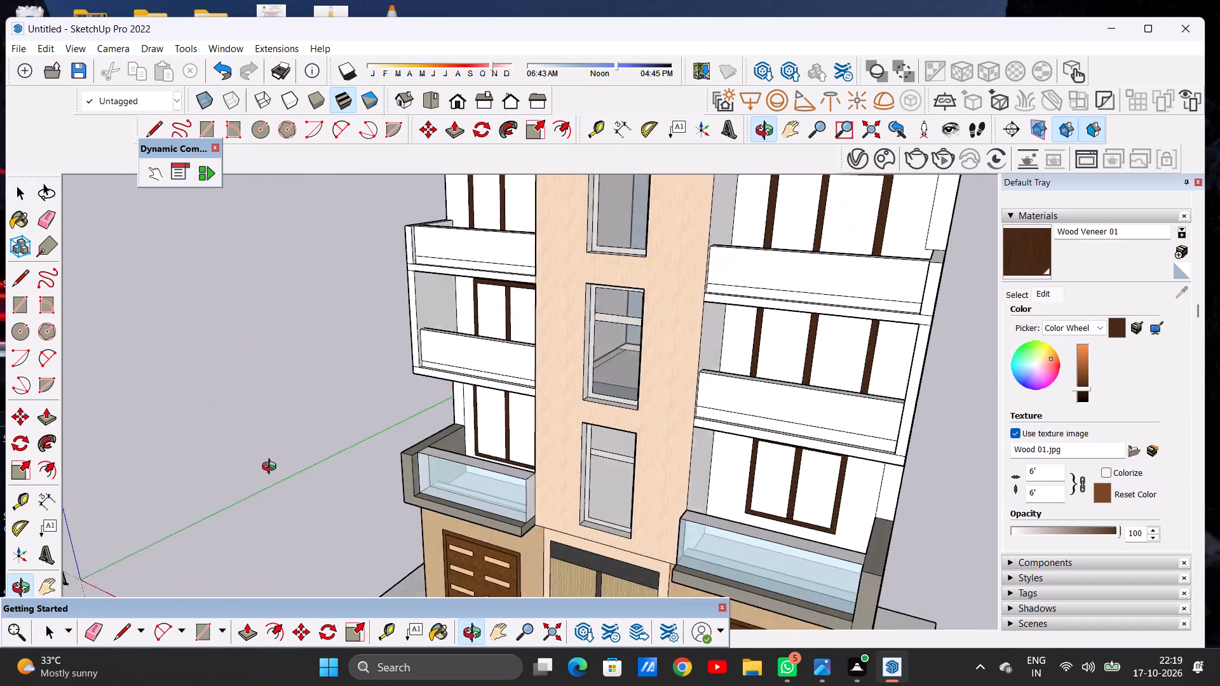
Examine the whole building front from several angles, checking the balconies, windows and entrance on every floor.
middle_drag(272, 468, 424, 485)
scroll(543, 502, down, 9)
scroll(527, 512, up, 6)
middle_drag(549, 518, 541, 441)
scroll(543, 518, up, 7)
scroll(468, 481, down, 2)
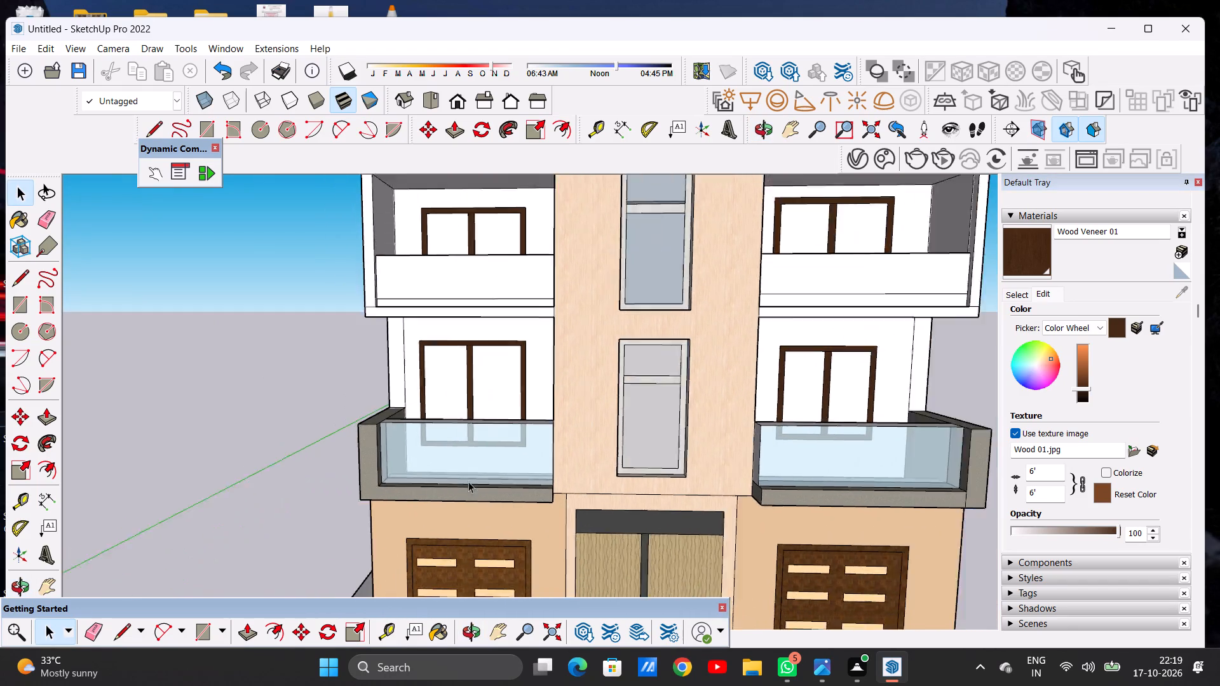
scroll(468, 481, down, 3)
middle_drag(651, 486, 370, 486)
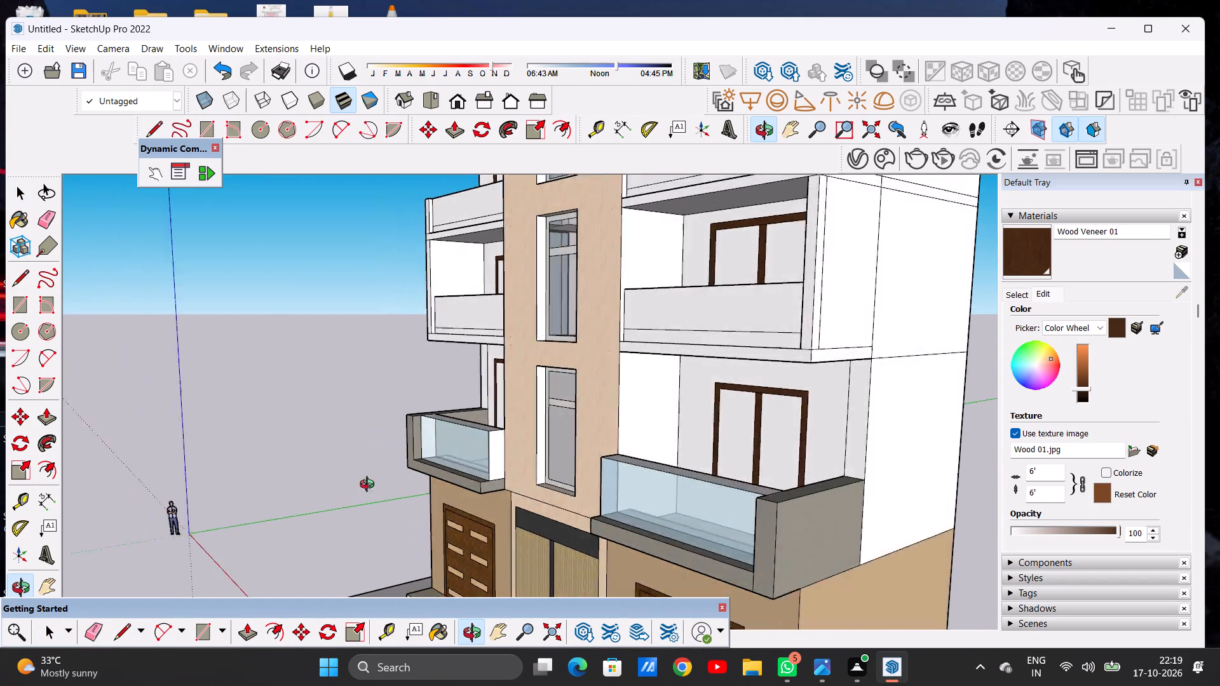
middle_drag(370, 486, 541, 482)
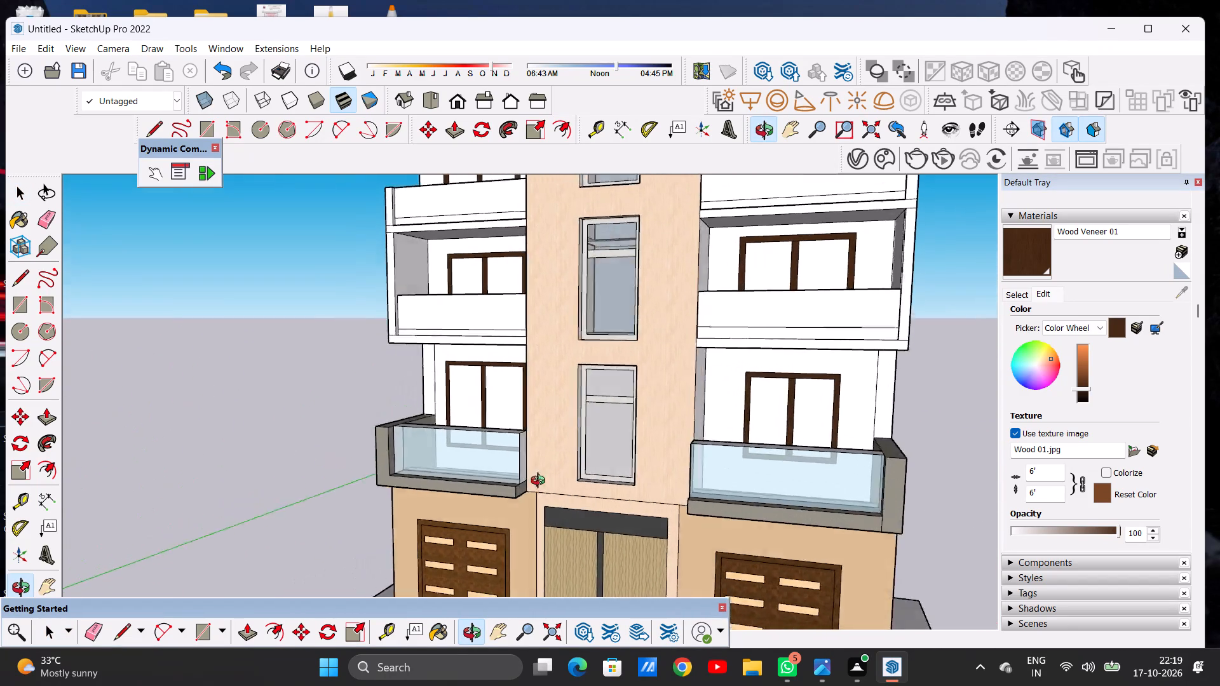
middle_drag(541, 482, 604, 494)
scroll(604, 494, up, 1)
scroll(597, 501, down, 9)
scroll(583, 515, up, 3)
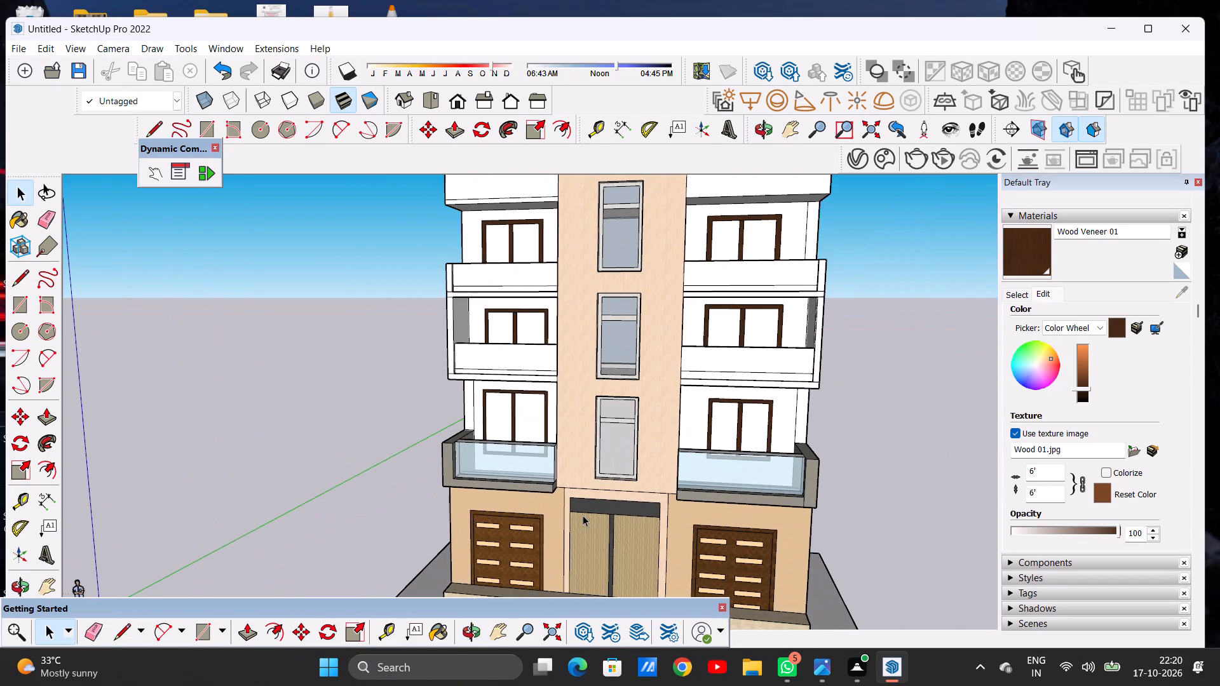
scroll(583, 515, up, 1)
scroll(487, 466, down, 10)
scroll(487, 454, up, 6)
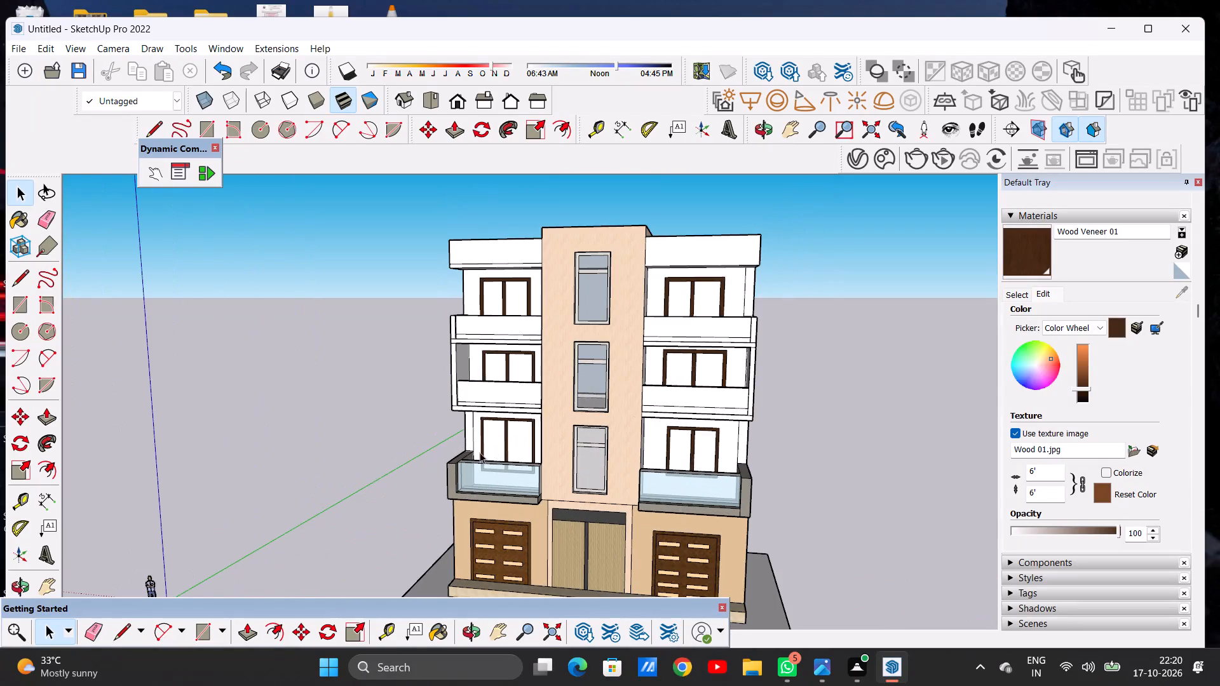
middle_drag(524, 441, 560, 448)
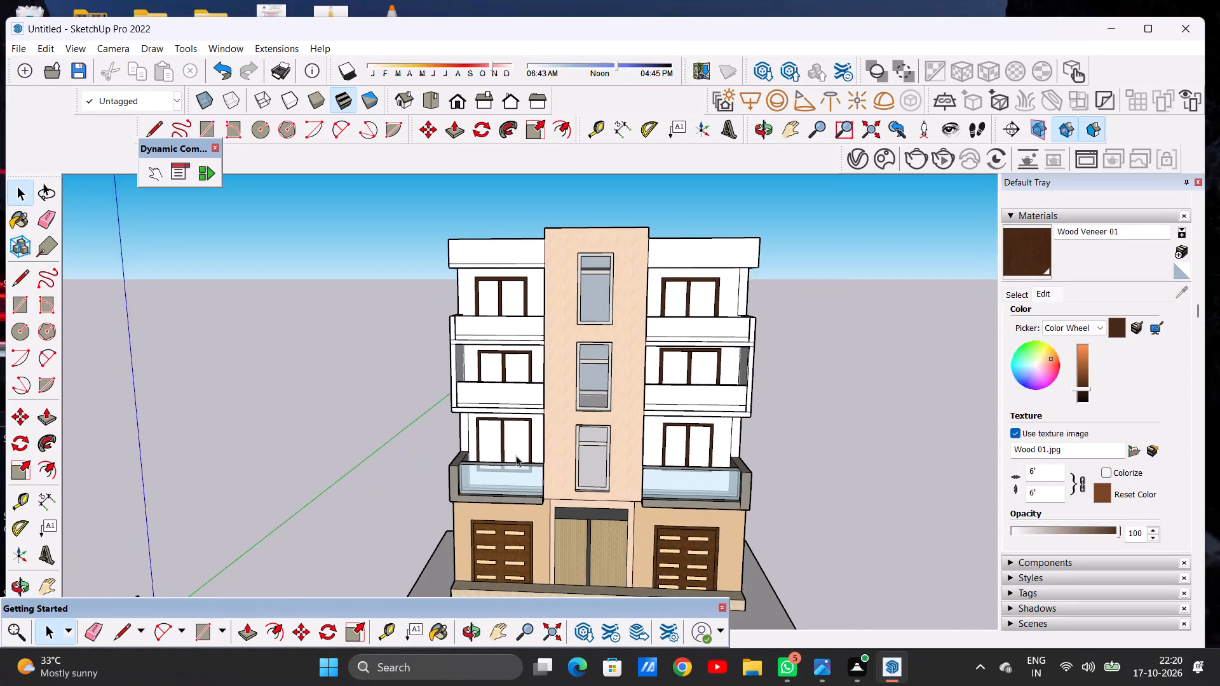
scroll(501, 494, up, 1)
scroll(466, 488, down, 8)
scroll(488, 472, up, 7)
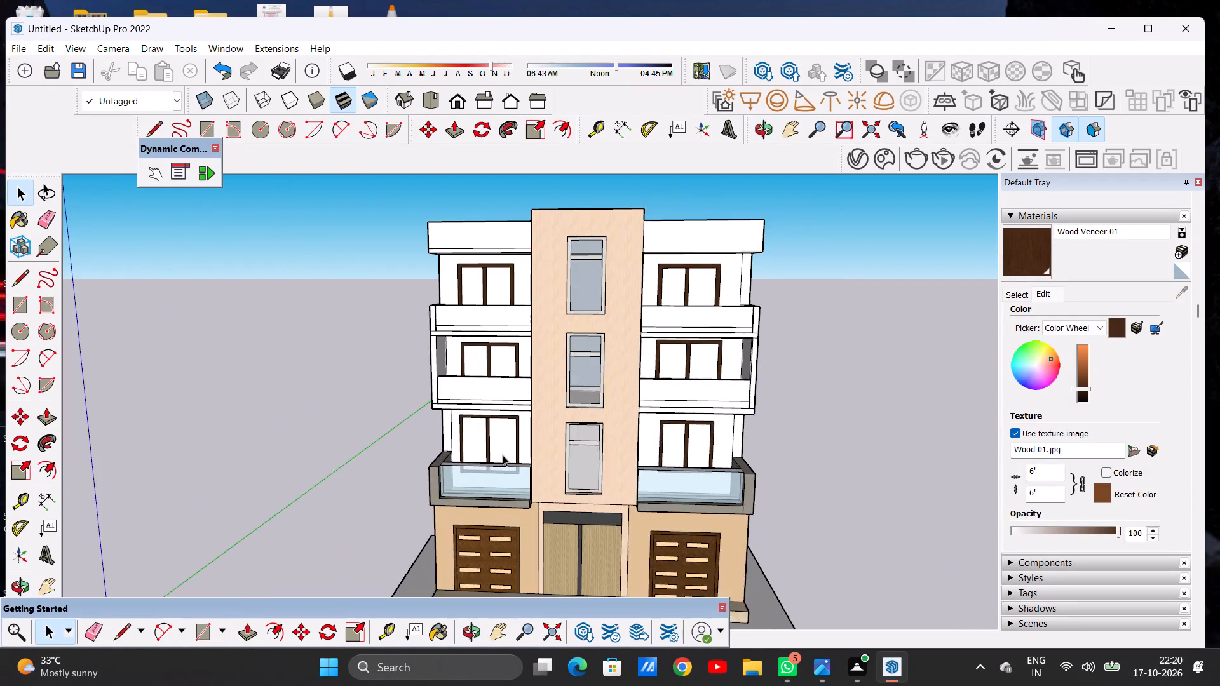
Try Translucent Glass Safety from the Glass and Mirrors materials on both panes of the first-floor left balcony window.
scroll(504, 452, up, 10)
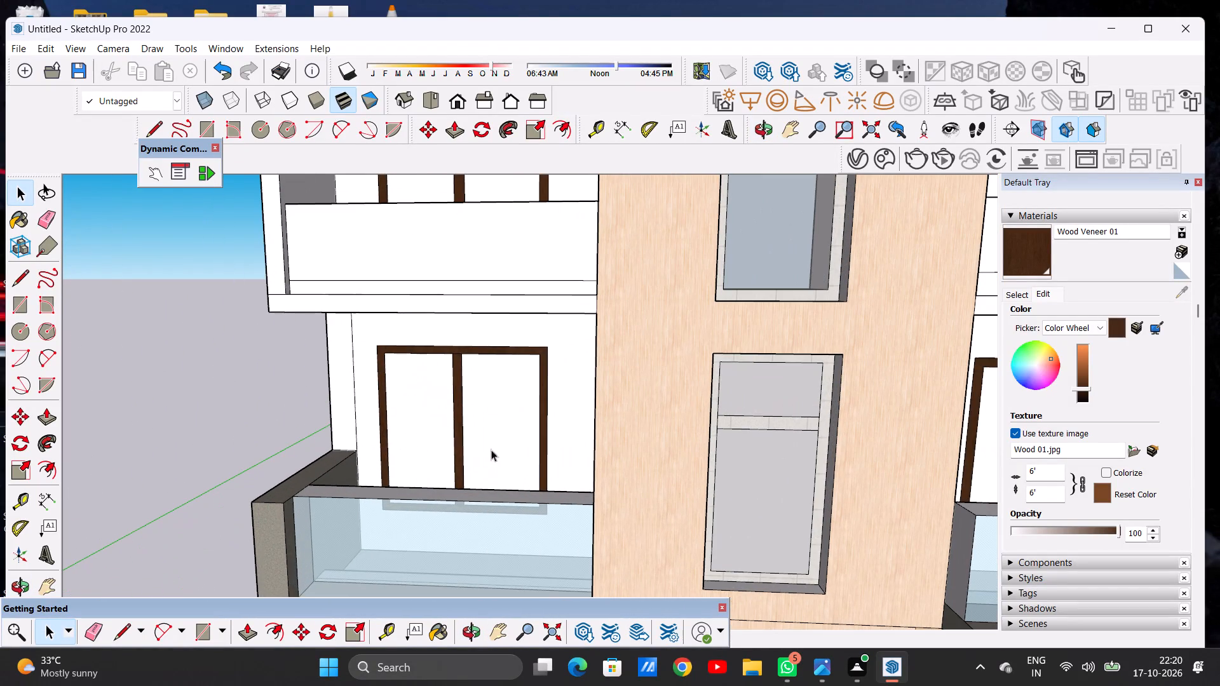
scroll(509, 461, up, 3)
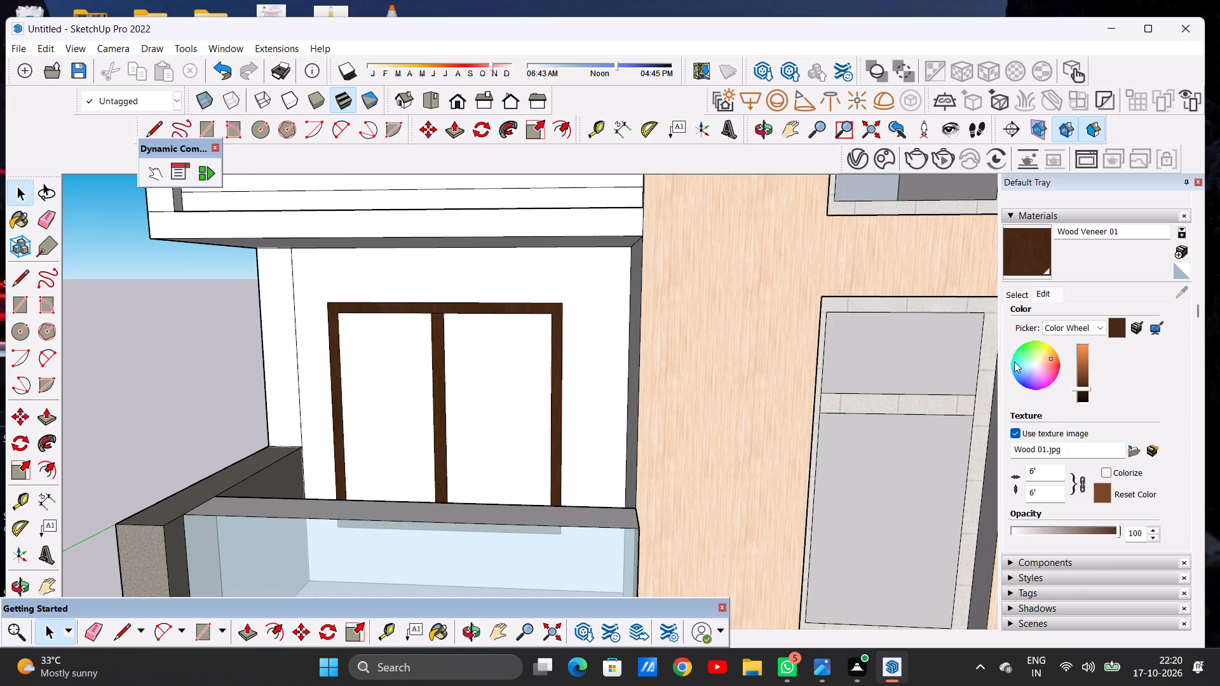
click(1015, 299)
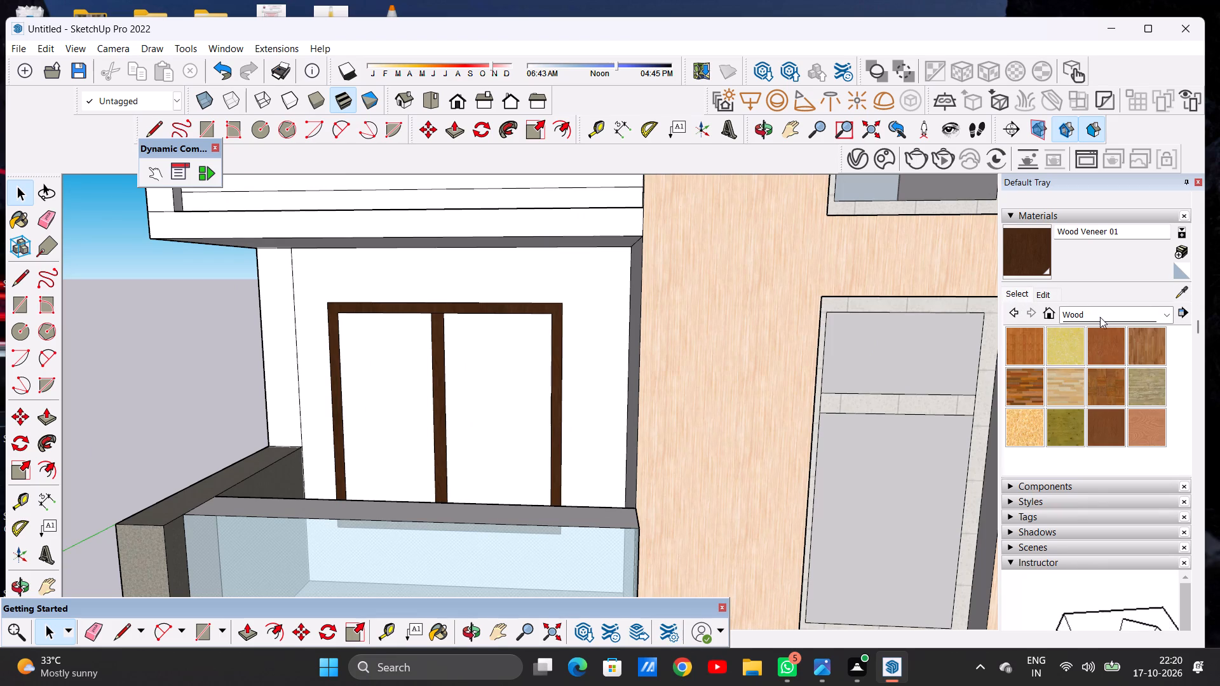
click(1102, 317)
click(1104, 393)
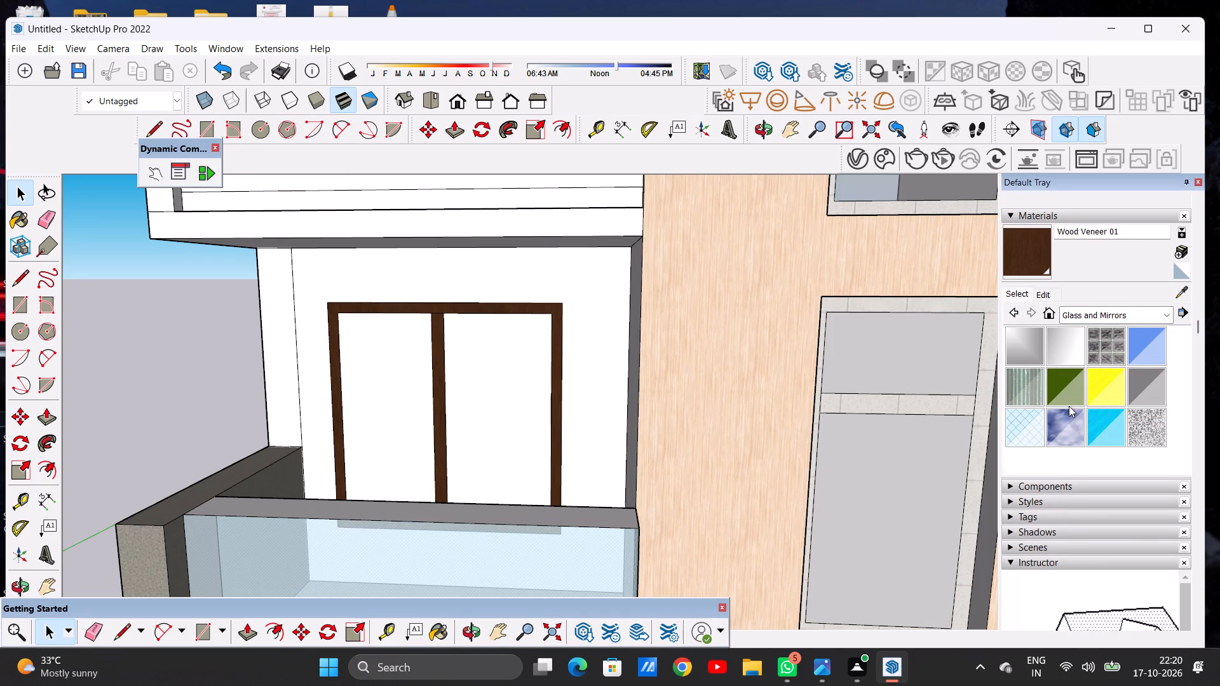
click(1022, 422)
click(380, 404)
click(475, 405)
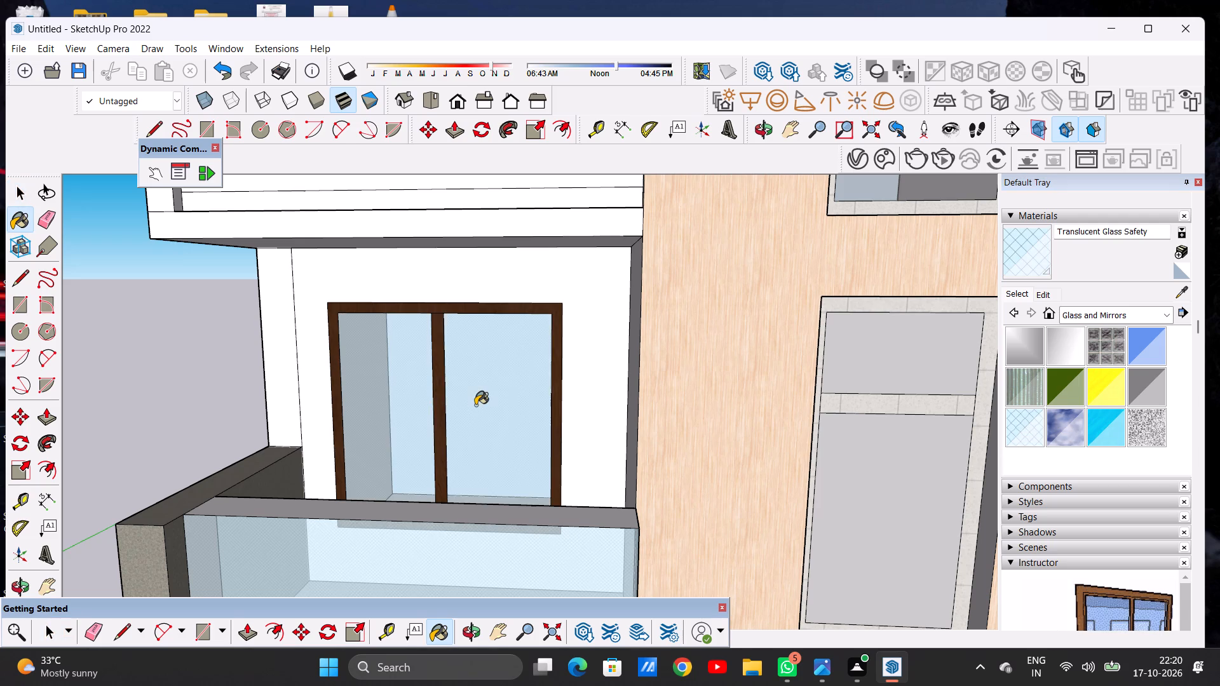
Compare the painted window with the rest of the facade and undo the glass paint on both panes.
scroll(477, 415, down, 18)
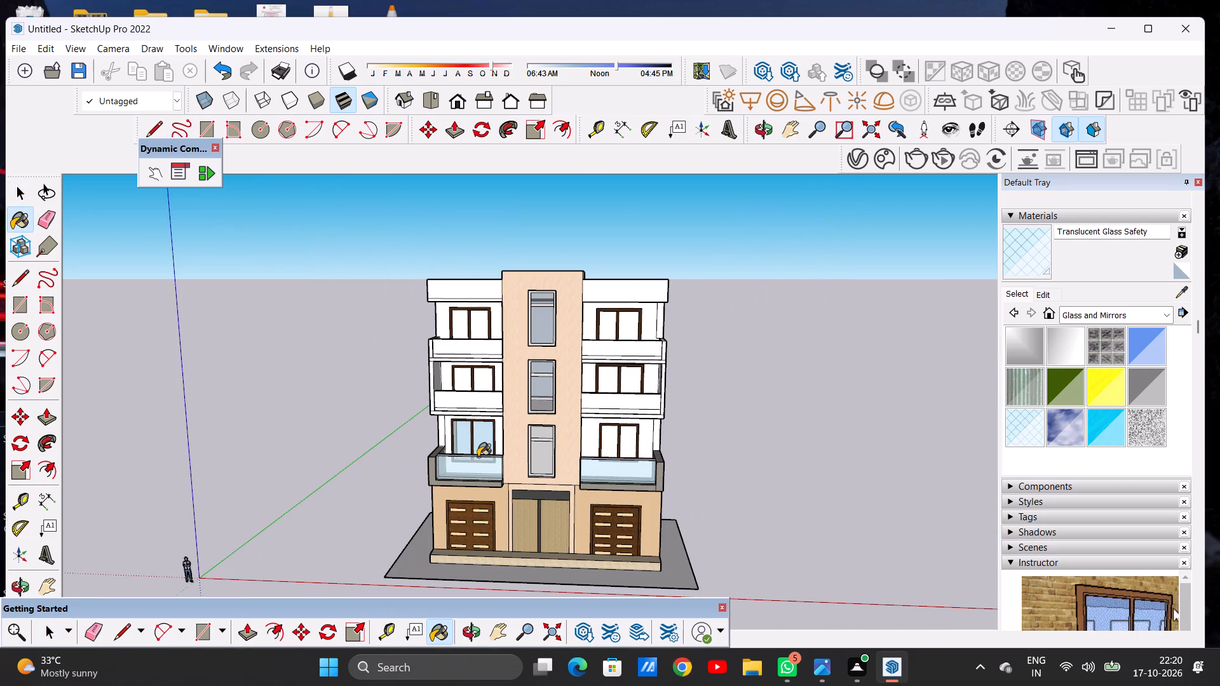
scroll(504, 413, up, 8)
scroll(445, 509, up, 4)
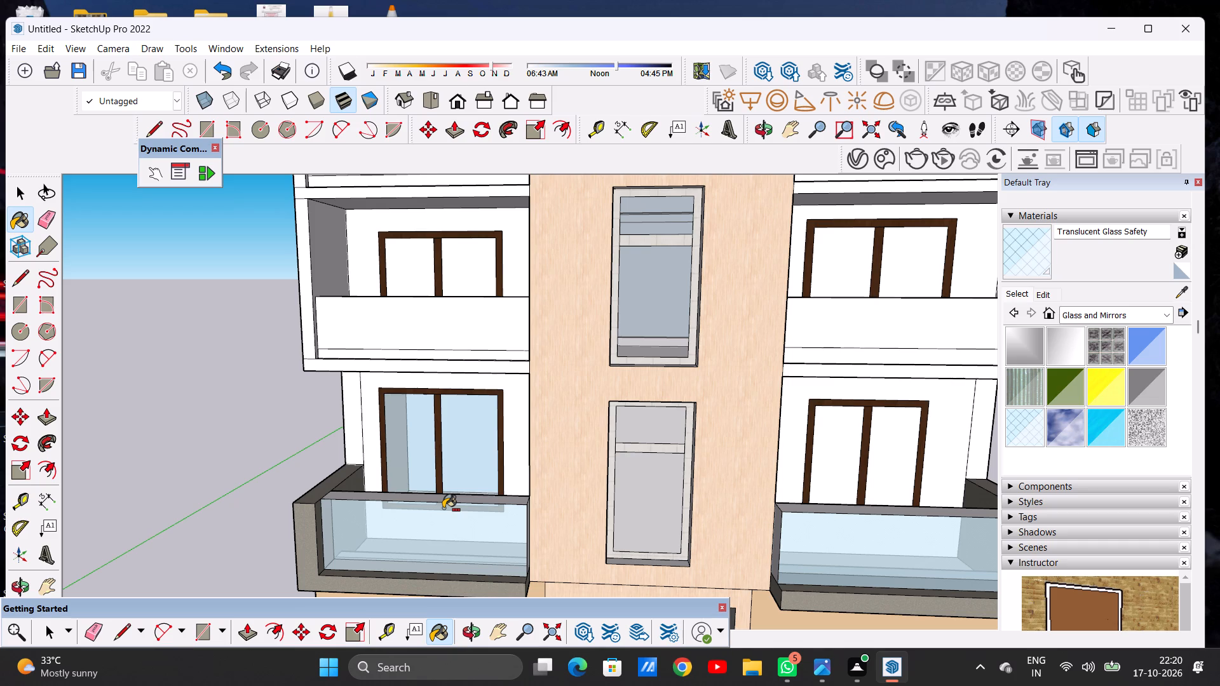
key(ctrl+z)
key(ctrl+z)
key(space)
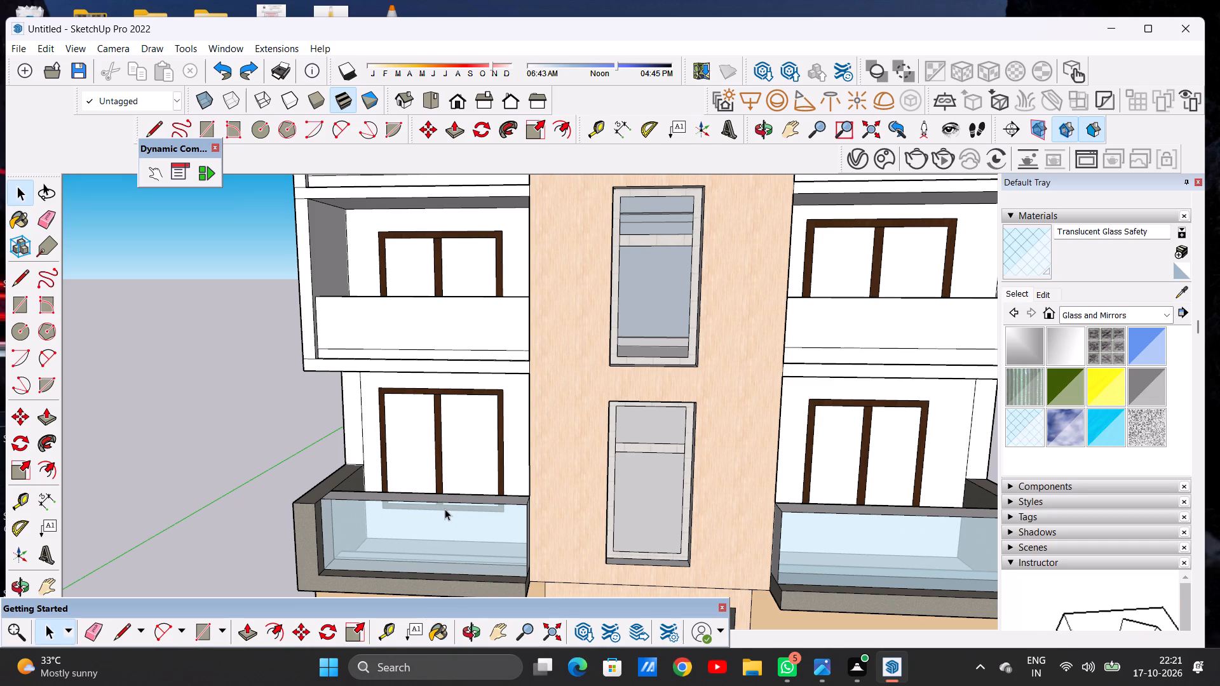
Paint both panes of the first-floor left balcony window with Mirror 01.
click(1150, 387)
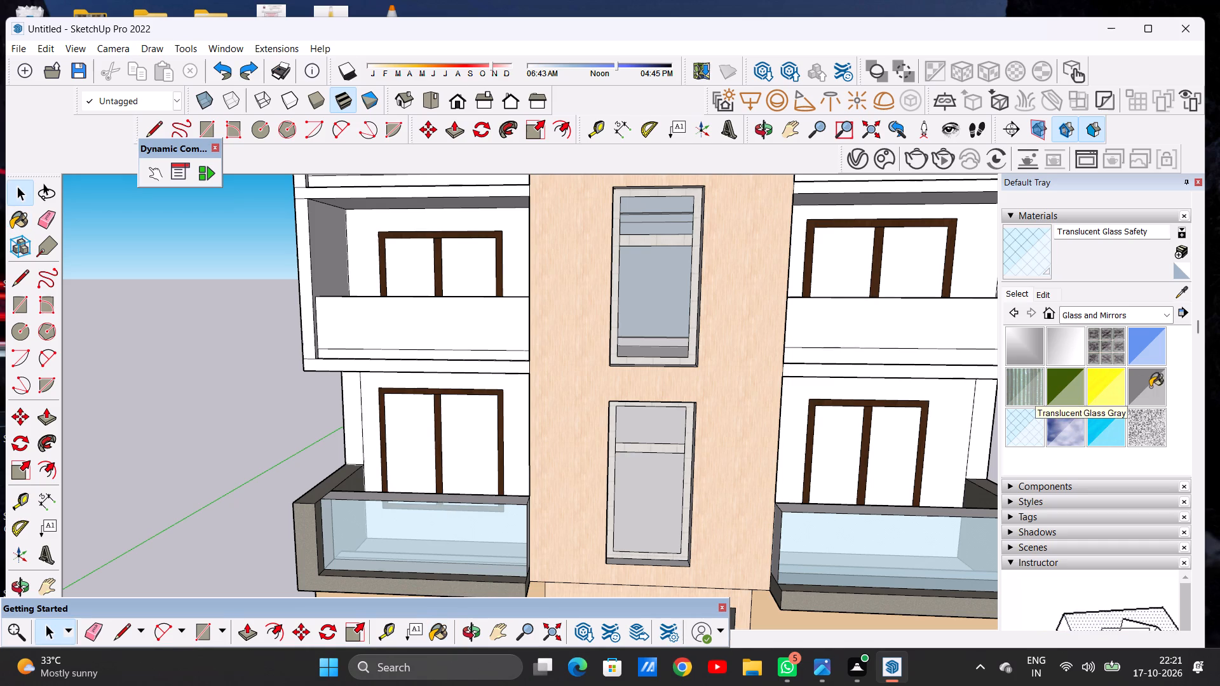
click(1019, 337)
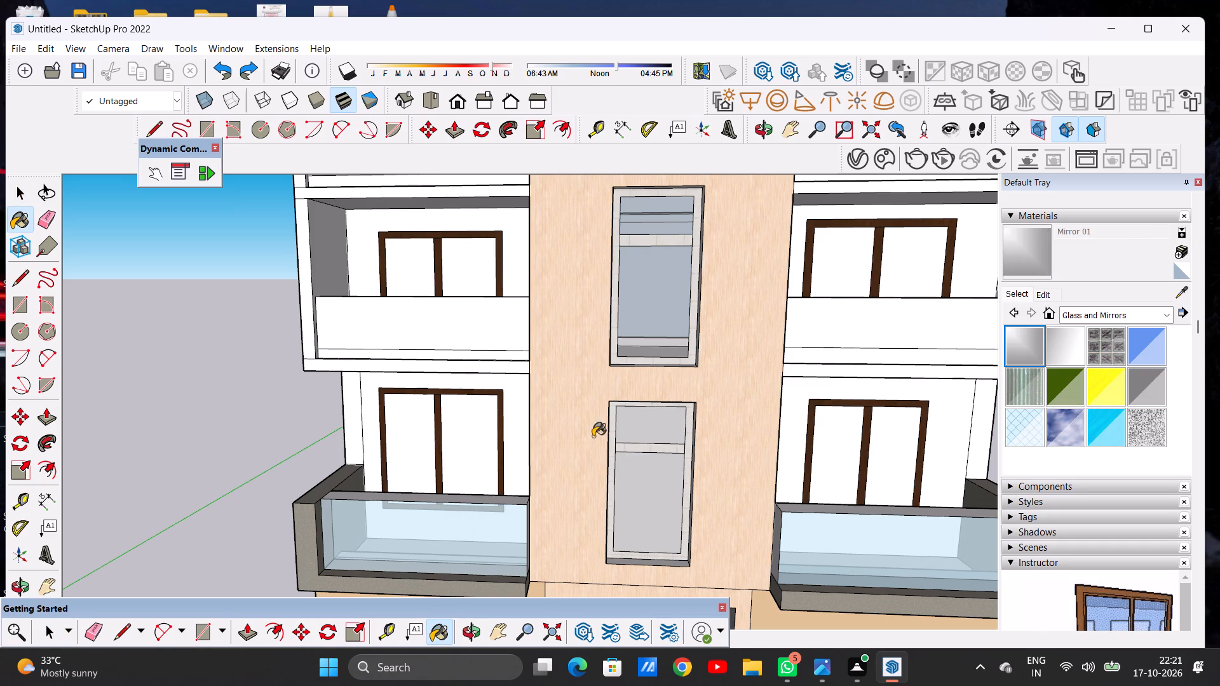
scroll(388, 457, up, 5)
click(424, 417)
click(512, 418)
Paint both panes of the first-floor right balcony window with Mirror 01.
scroll(447, 469, down, 6)
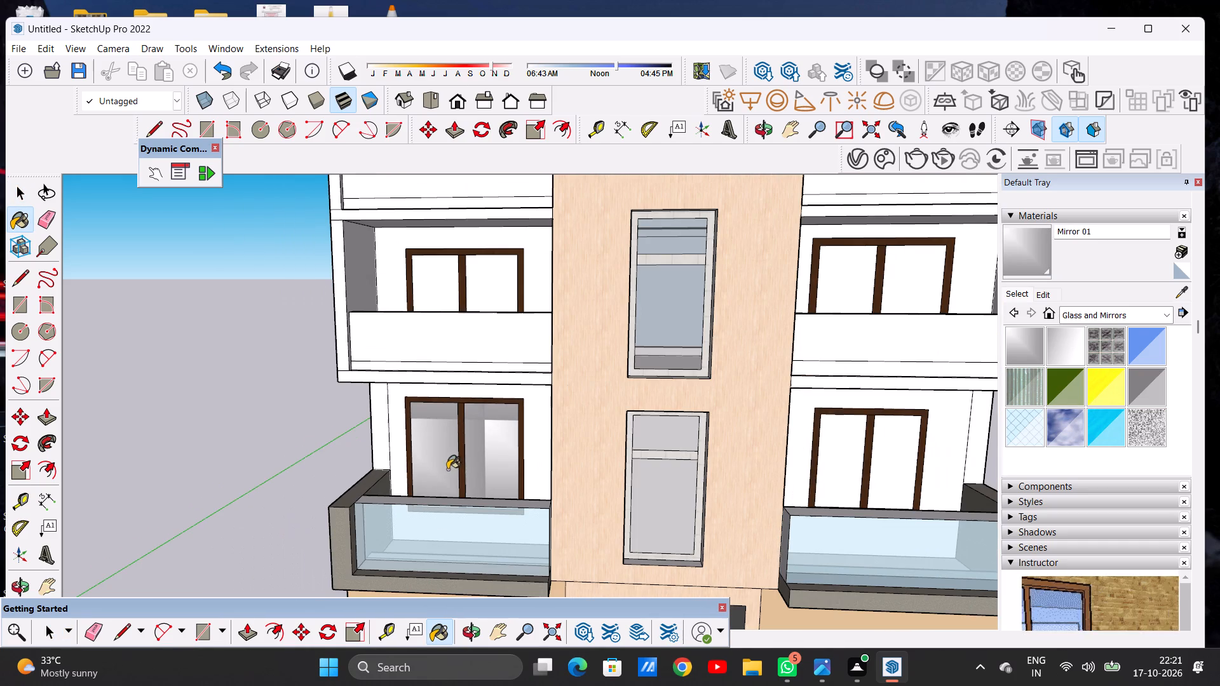
scroll(496, 473, down, 5)
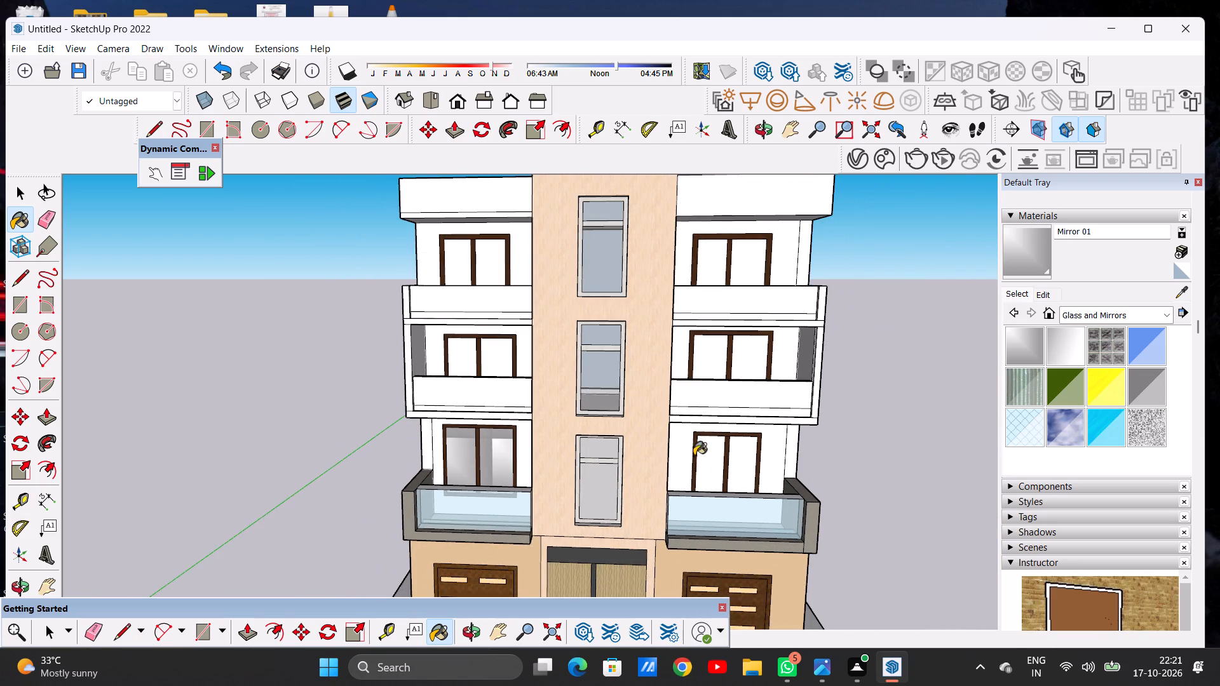
scroll(694, 455, up, 12)
click(722, 456)
click(825, 456)
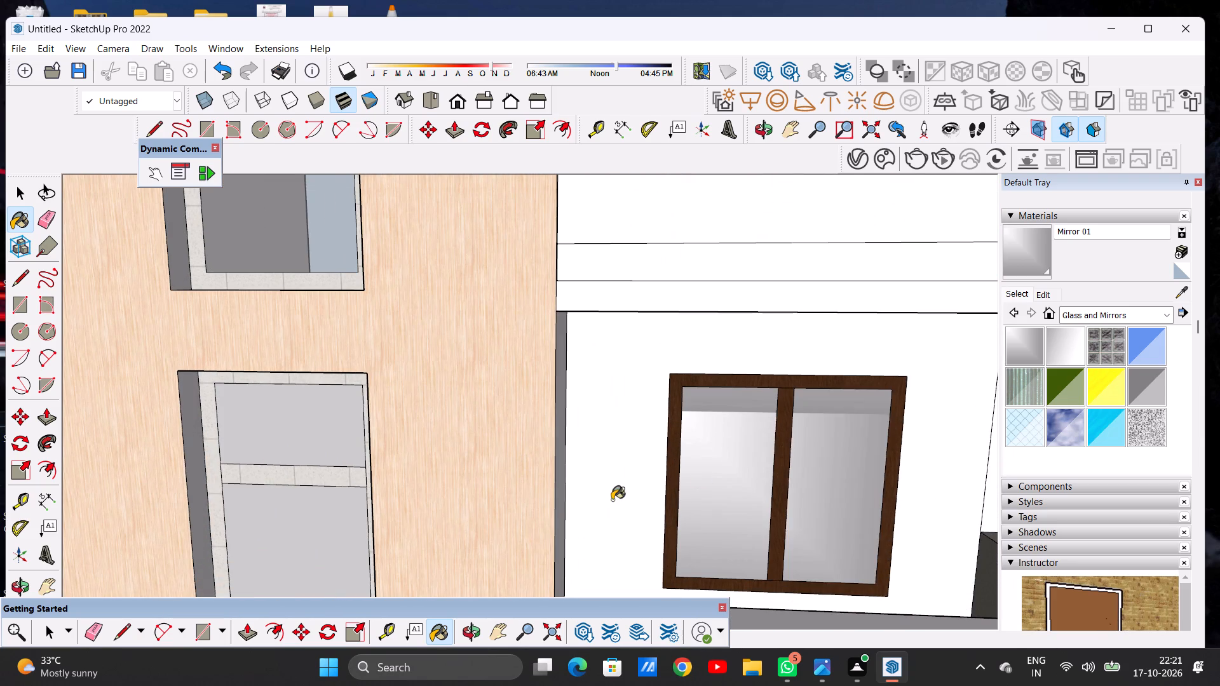
scroll(610, 500, down, 7)
scroll(675, 508, down, 8)
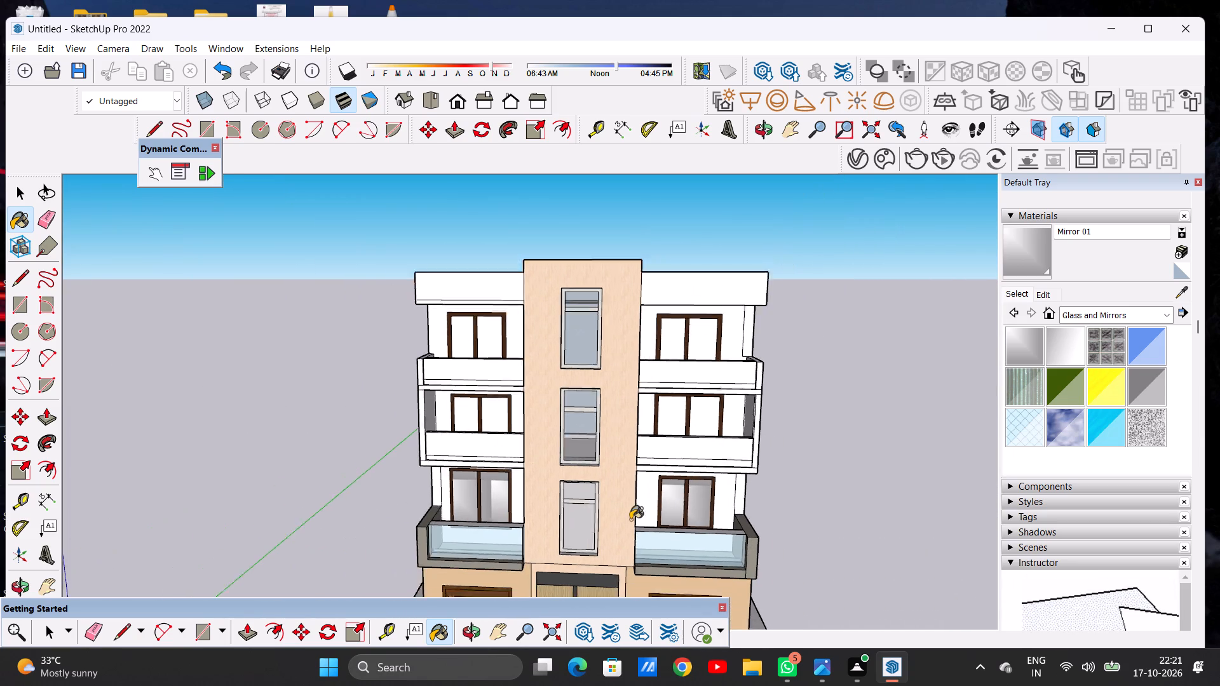
scroll(630, 520, down, 2)
scroll(627, 478, up, 5)
key(space)
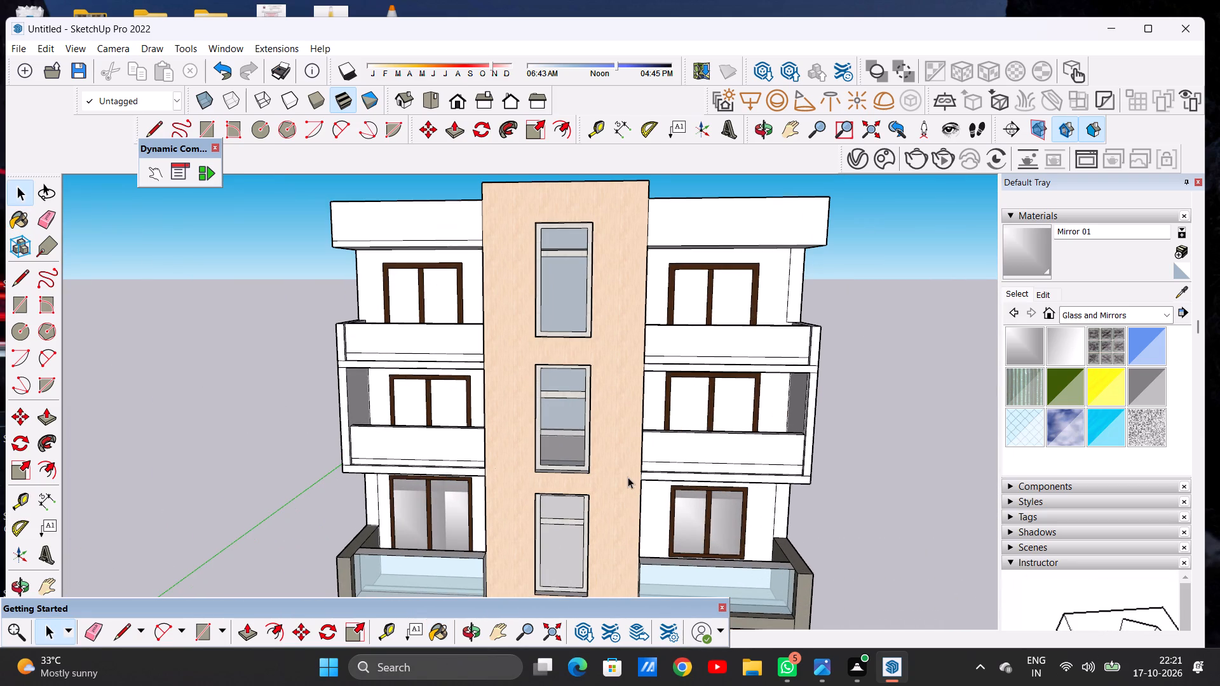
Paint both panes of the second-floor left balcony window with Translucent Glass Gray.
click(1153, 389)
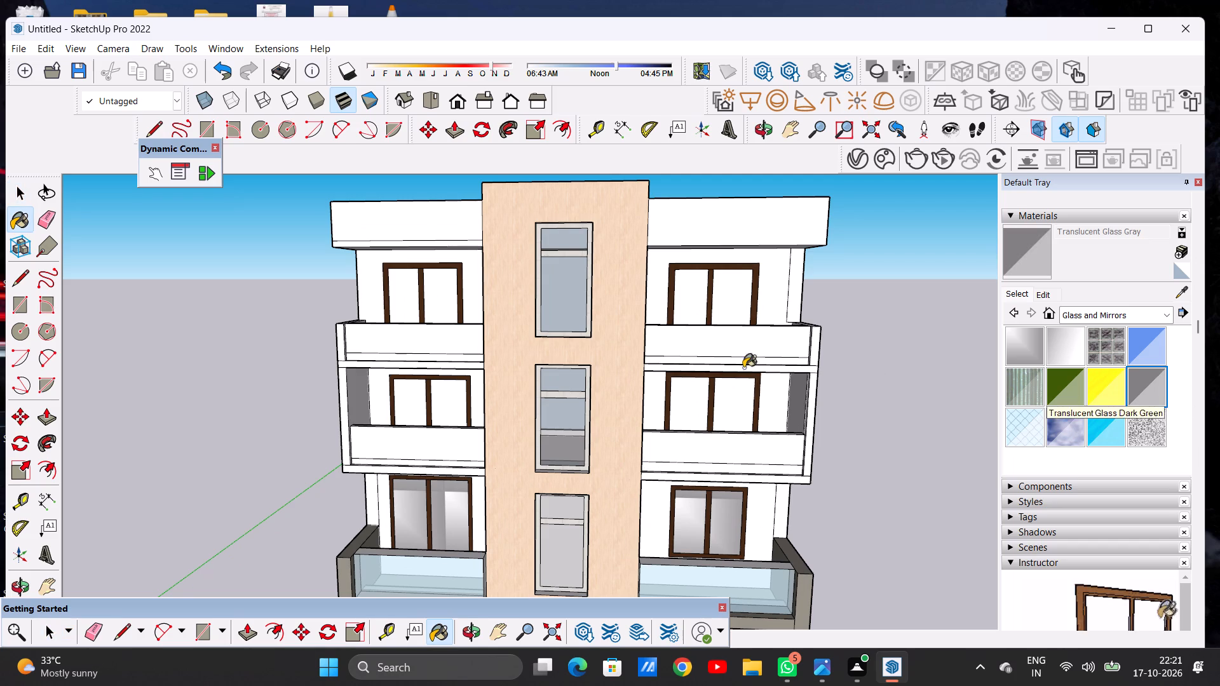
scroll(433, 383, up, 13)
click(388, 409)
click(573, 408)
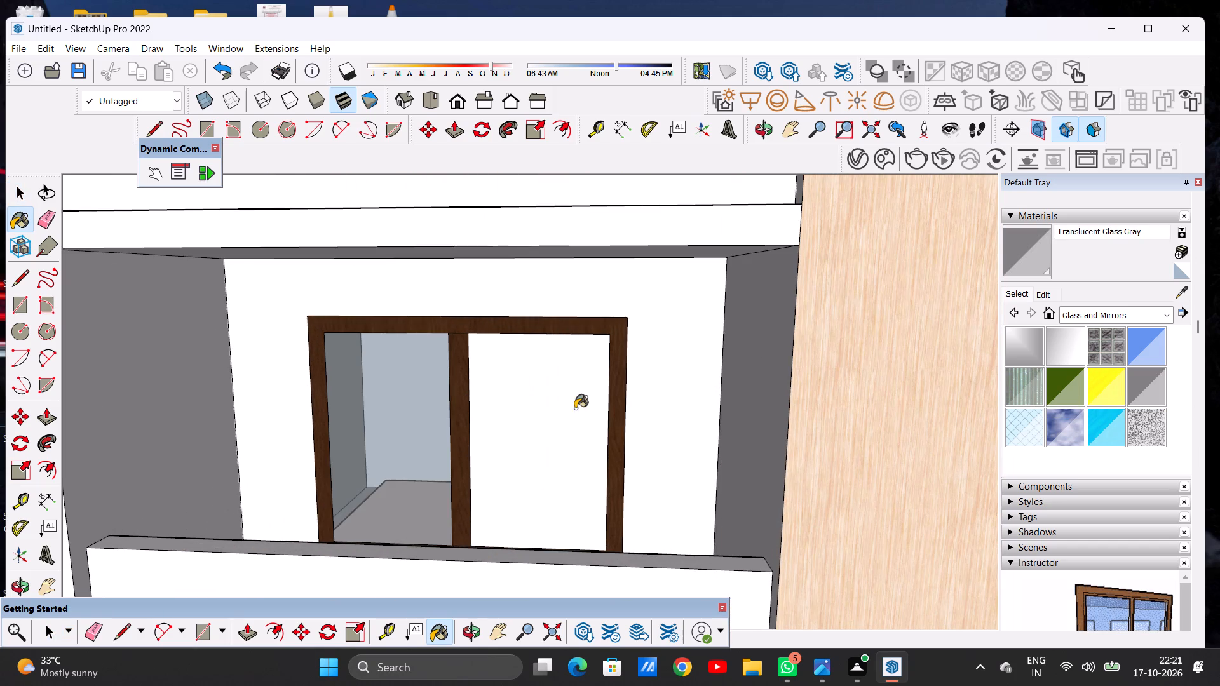
Paint both panes of the third-floor left balcony window with Translucent Glass Gray.
scroll(445, 416, down, 12)
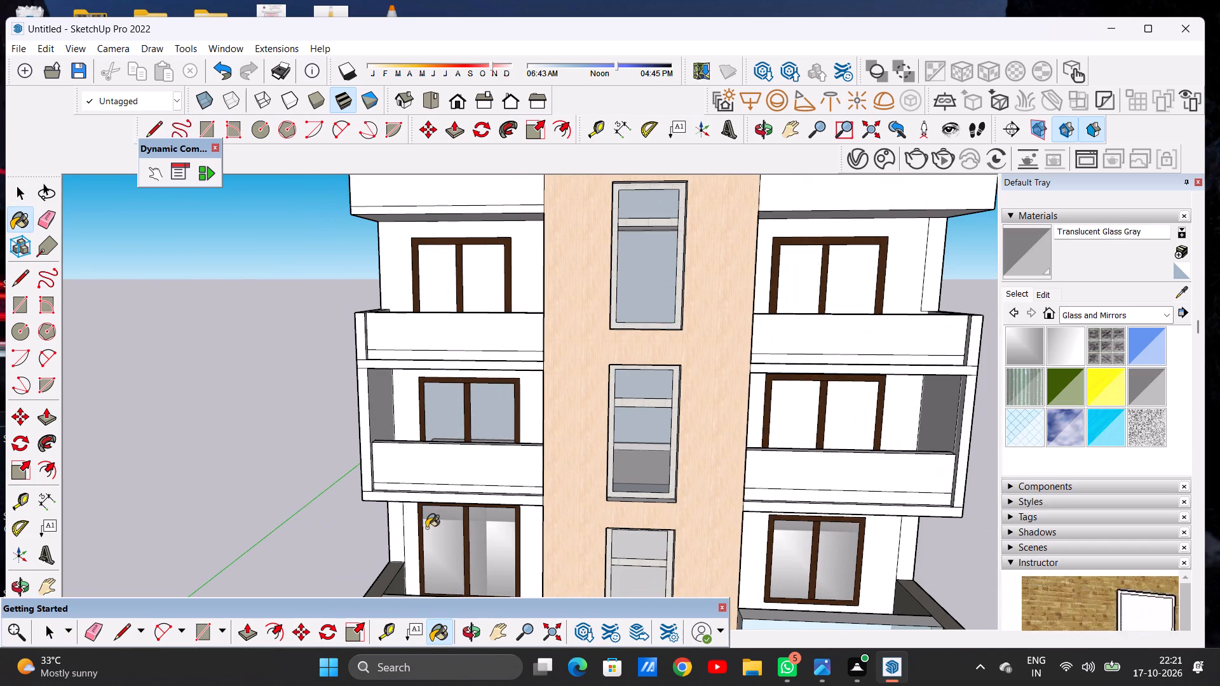
scroll(426, 528, up, 7)
scroll(466, 501, down, 11)
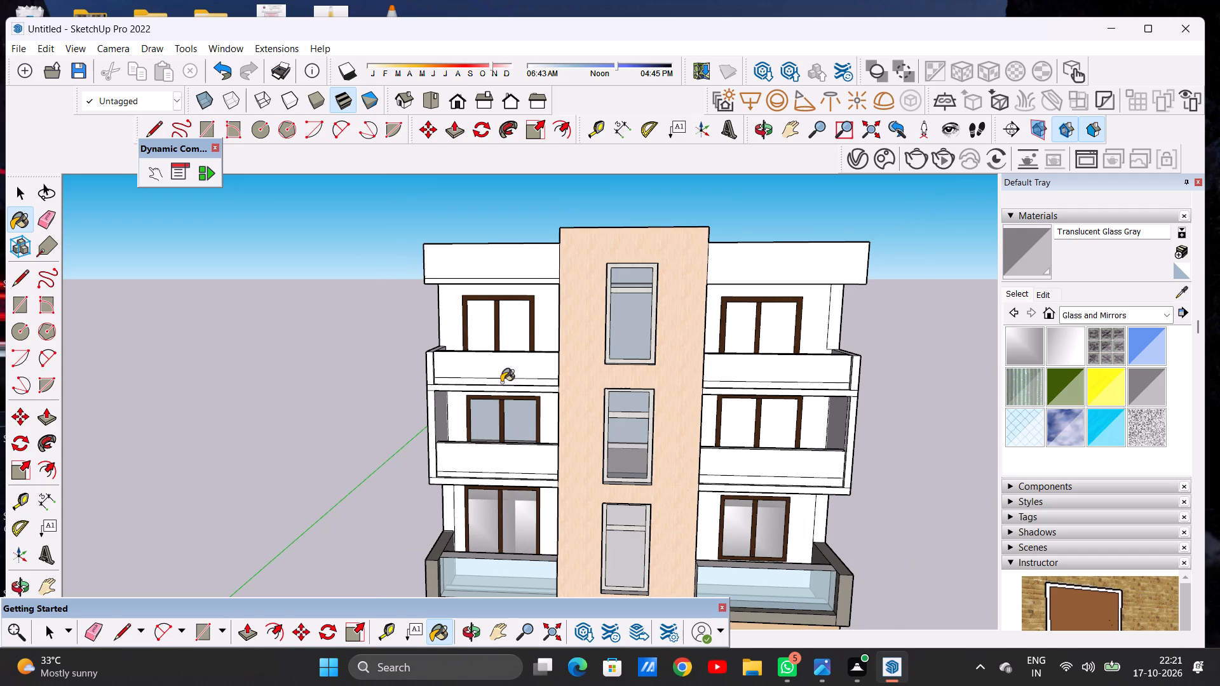
scroll(501, 368, up, 6)
scroll(475, 287, up, 4)
click(477, 289)
click(564, 290)
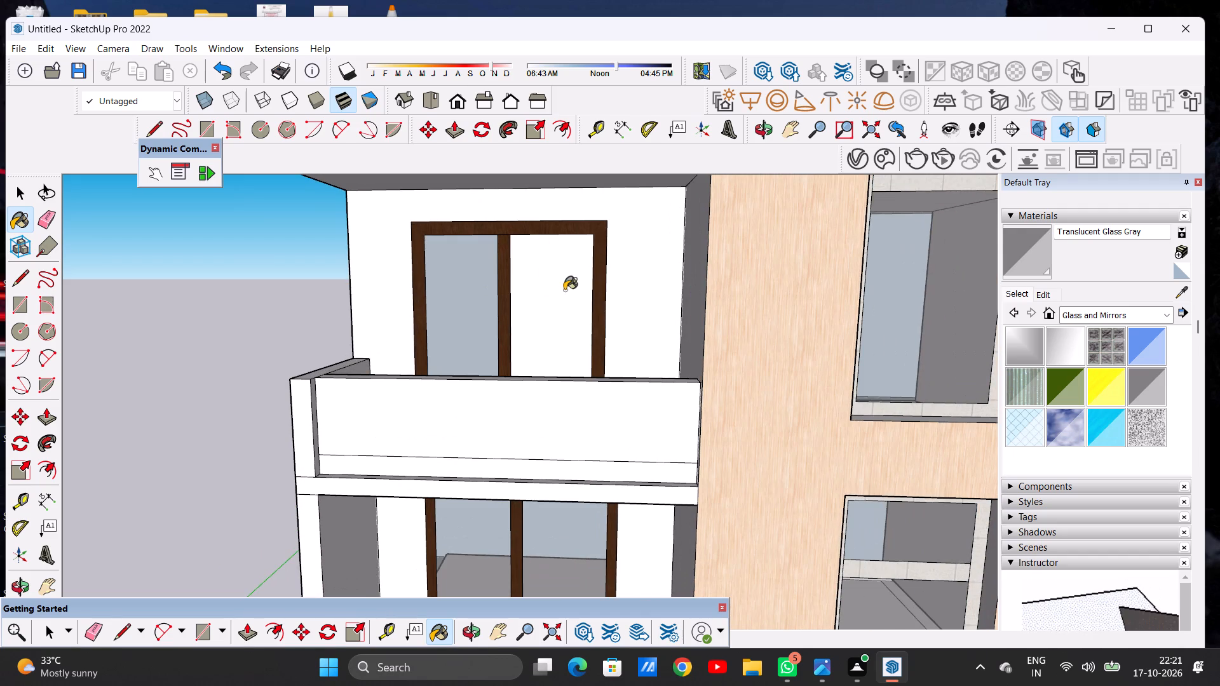
Paint both panes of the second-floor right balcony window with Translucent Glass Gray.
scroll(466, 414, down, 10)
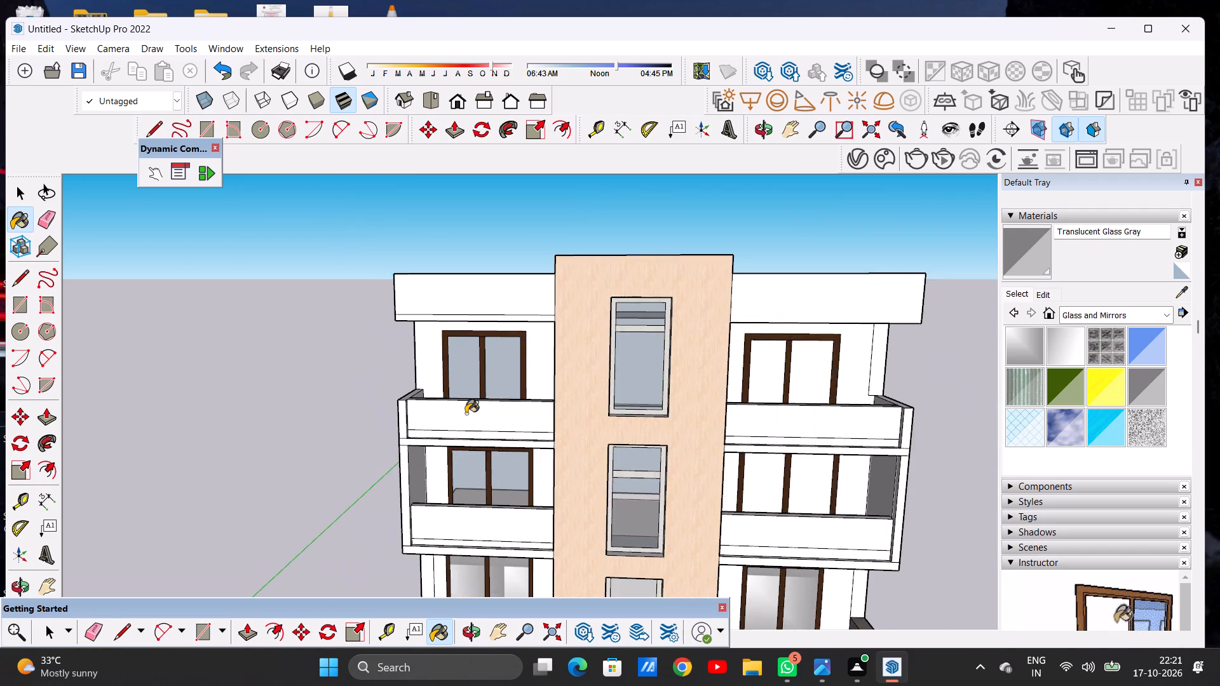
scroll(466, 414, down, 13)
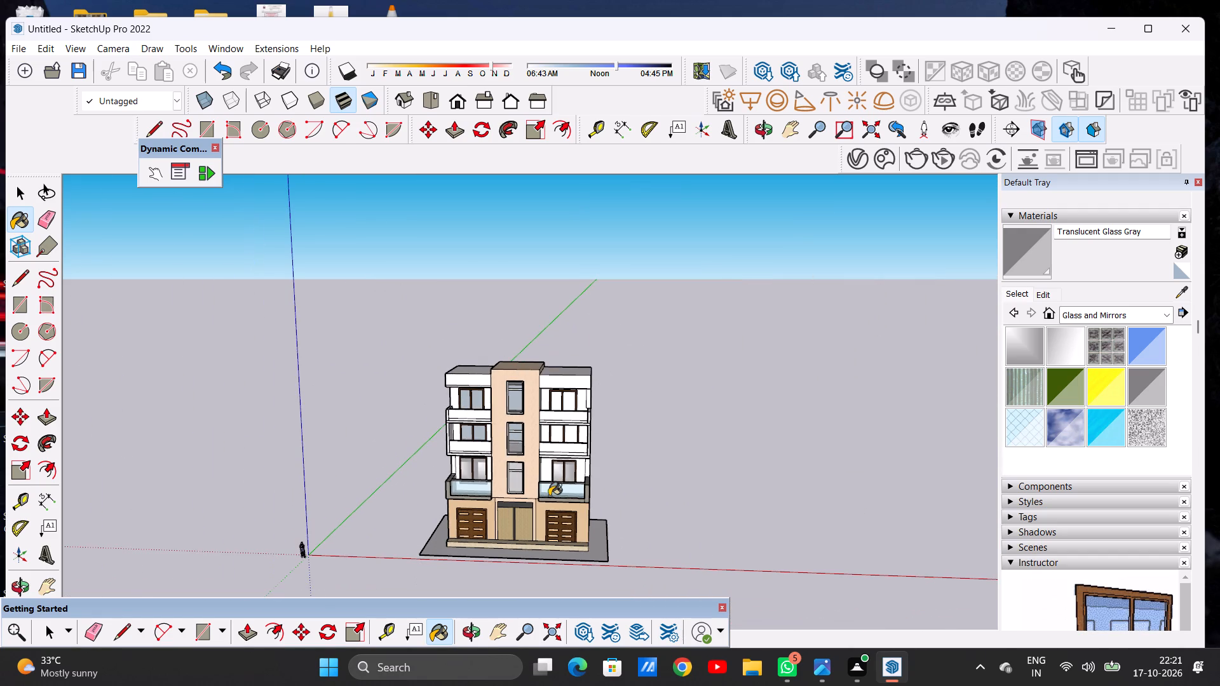
scroll(549, 496, up, 6)
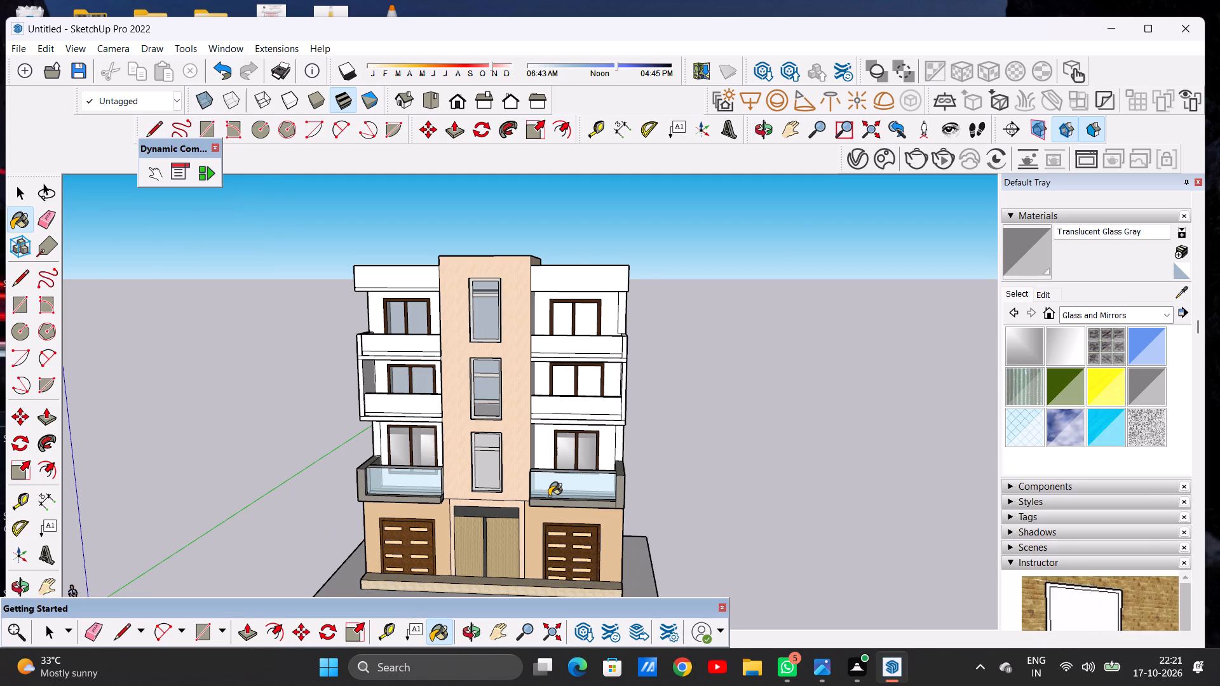
scroll(564, 387, up, 7)
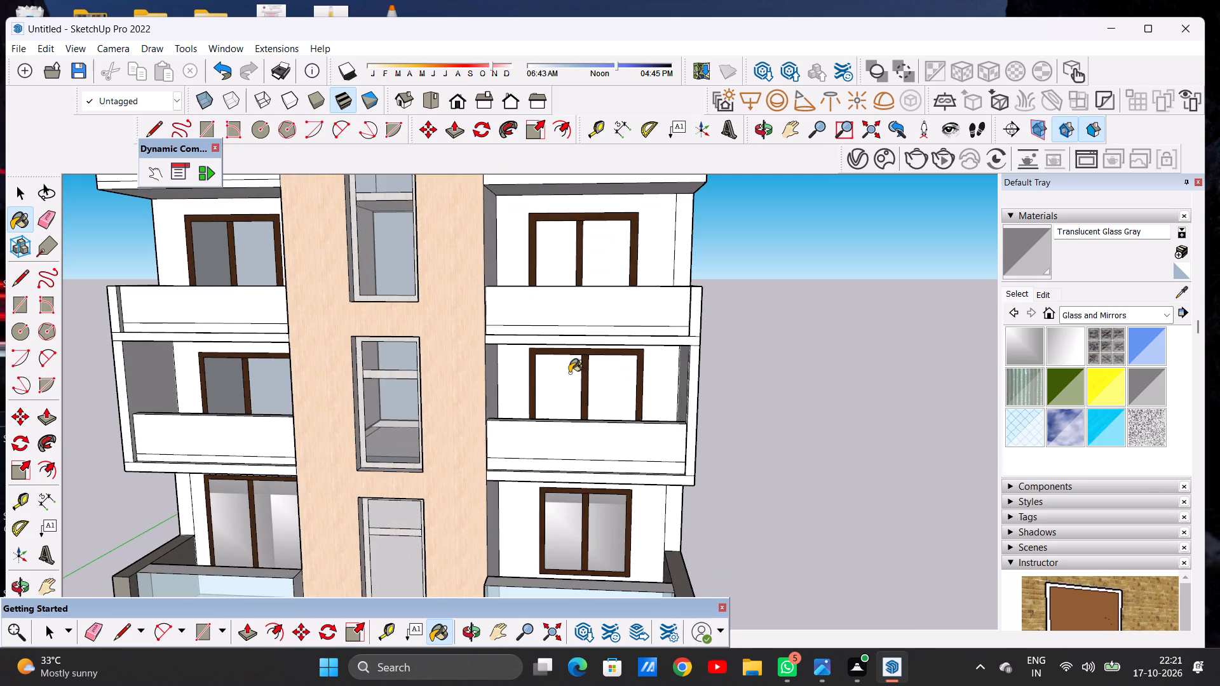
scroll(569, 382, up, 6)
click(569, 384)
click(650, 384)
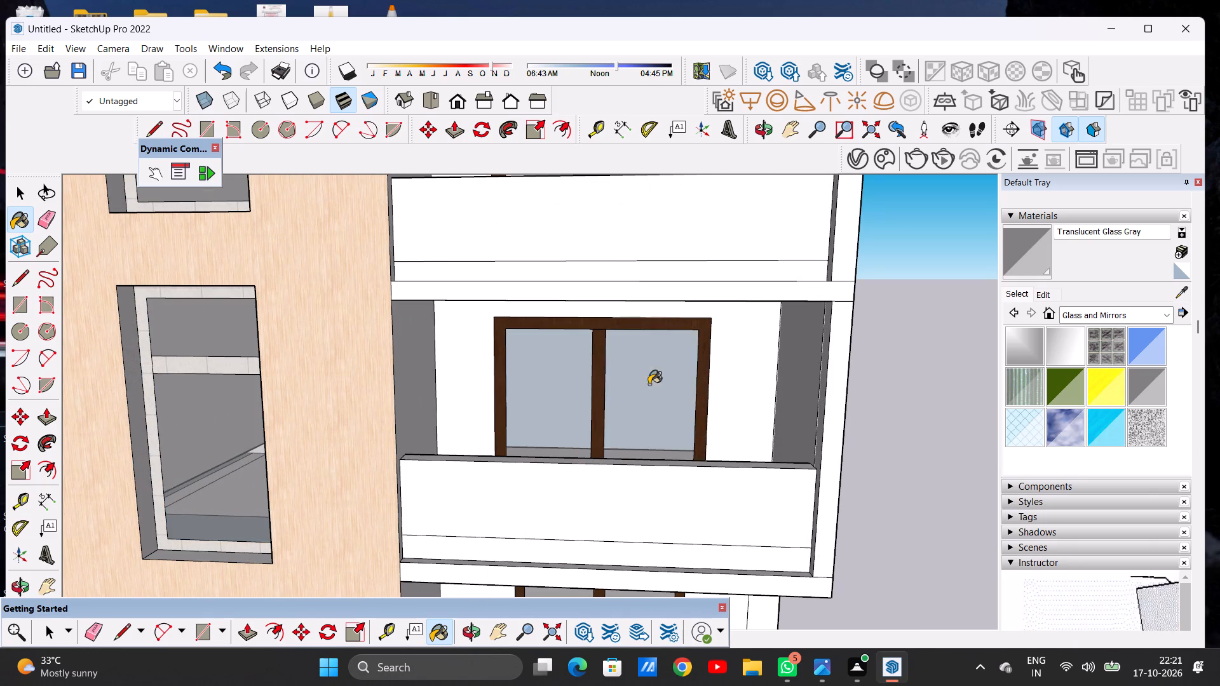
Paint both panes of the third-floor right balcony window with Translucent Glass Gray.
scroll(566, 415, down, 12)
scroll(592, 367, up, 12)
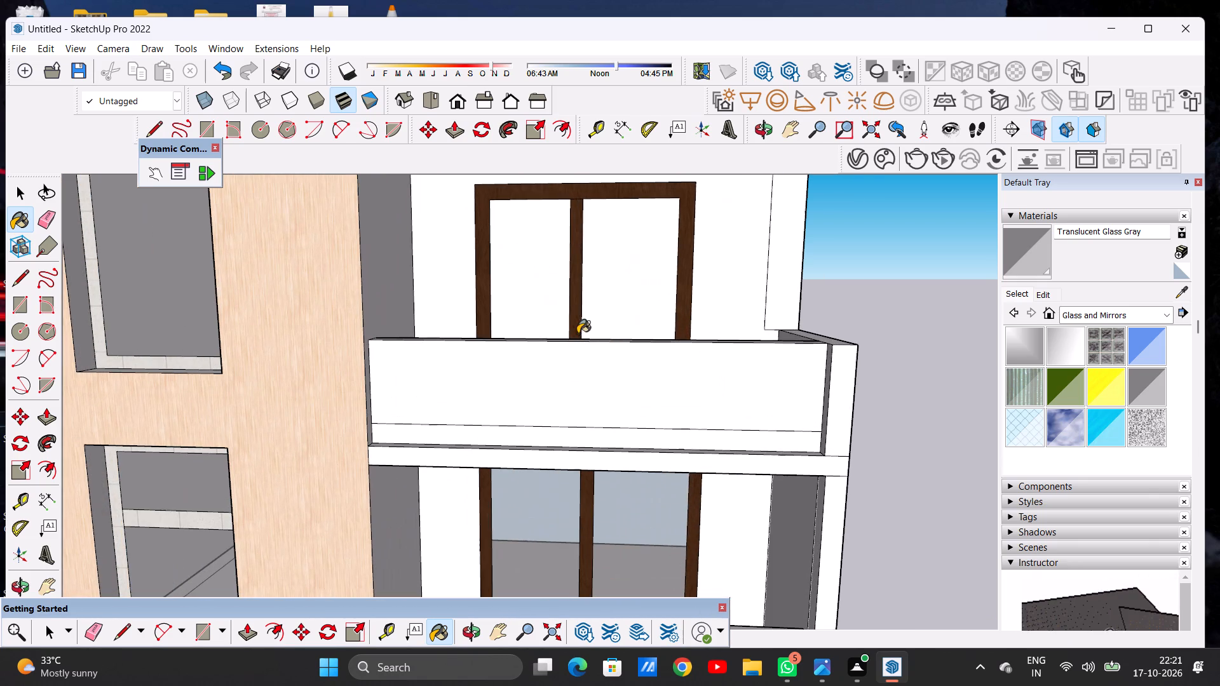
click(542, 307)
click(635, 295)
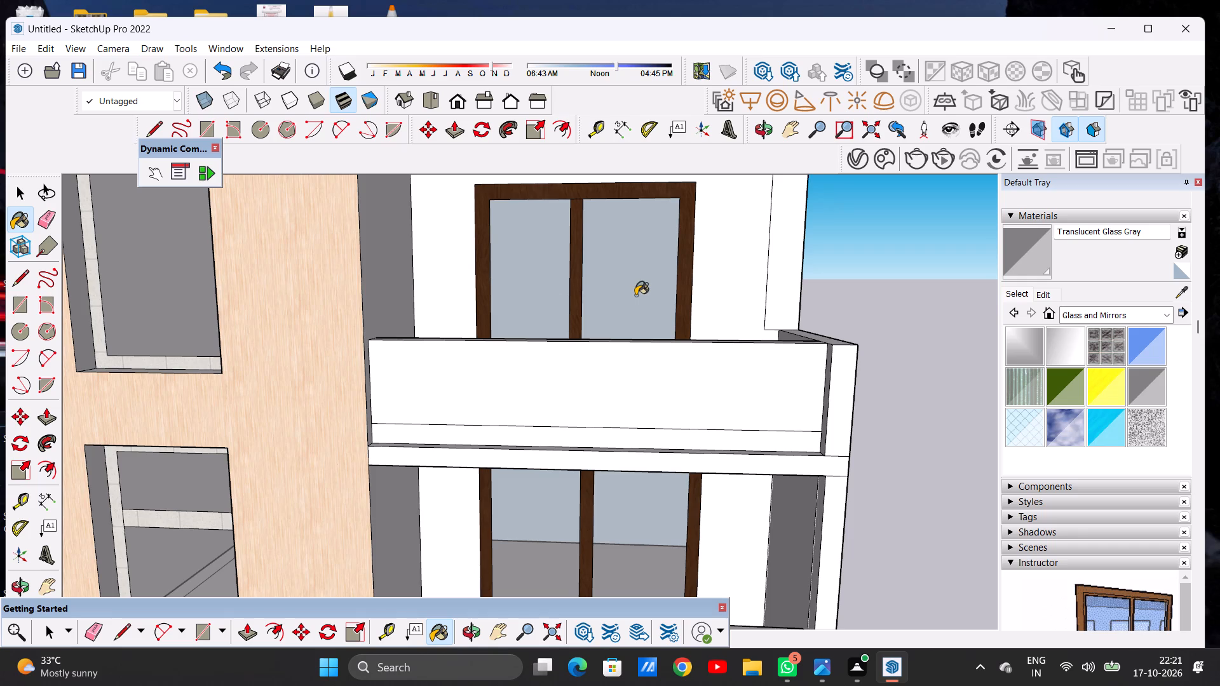
Examine the whole building from the front, both sides and above to check the window glass, balconies and facade.
key(space)
scroll(584, 306, down, 3)
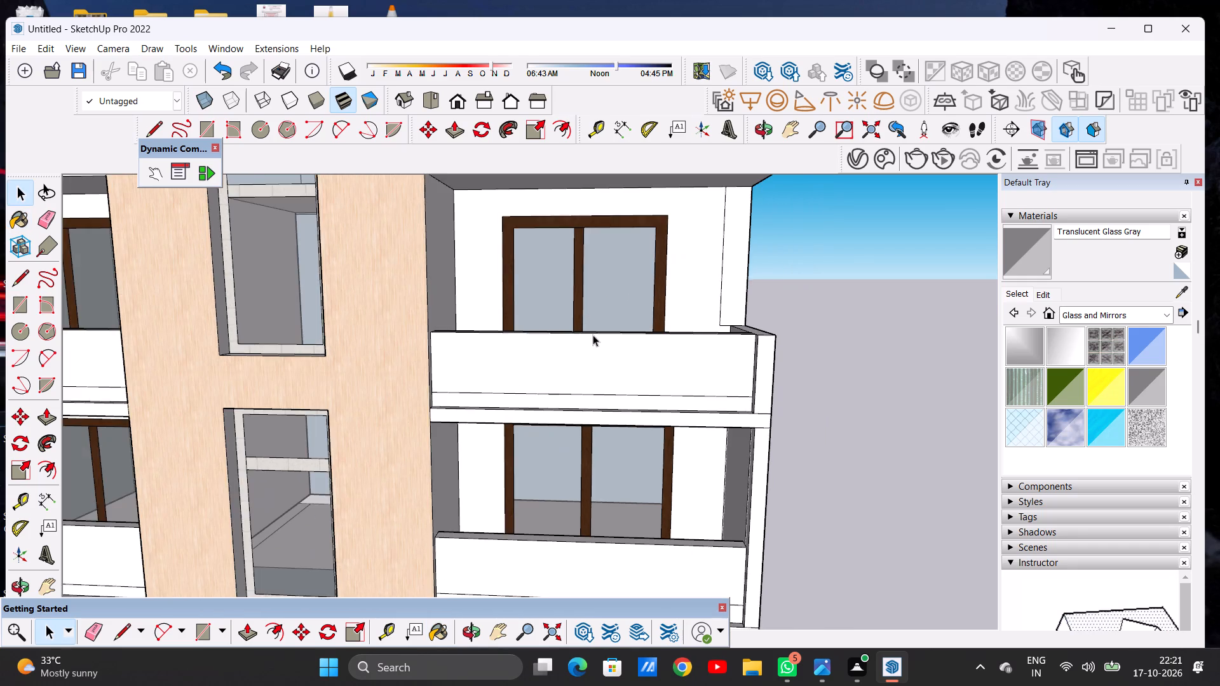
scroll(597, 337, down, 17)
middle_drag(592, 363, 214, 355)
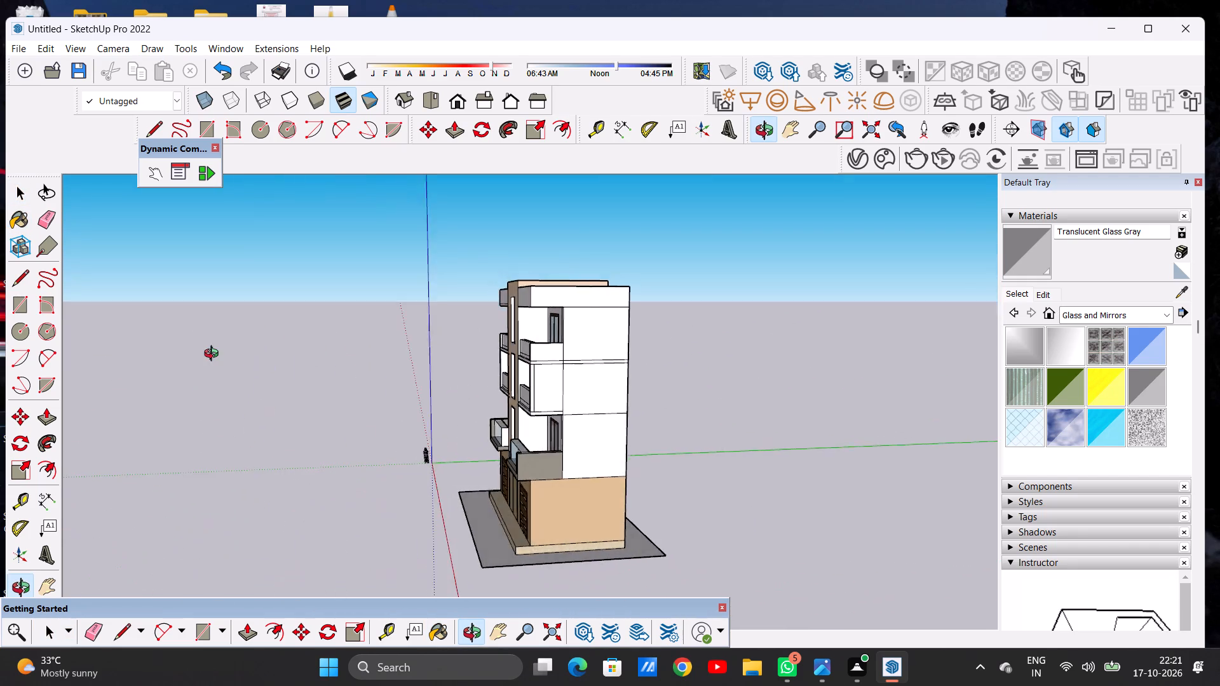
middle_drag(214, 355, 720, 354)
middle_drag(435, 353, 280, 381)
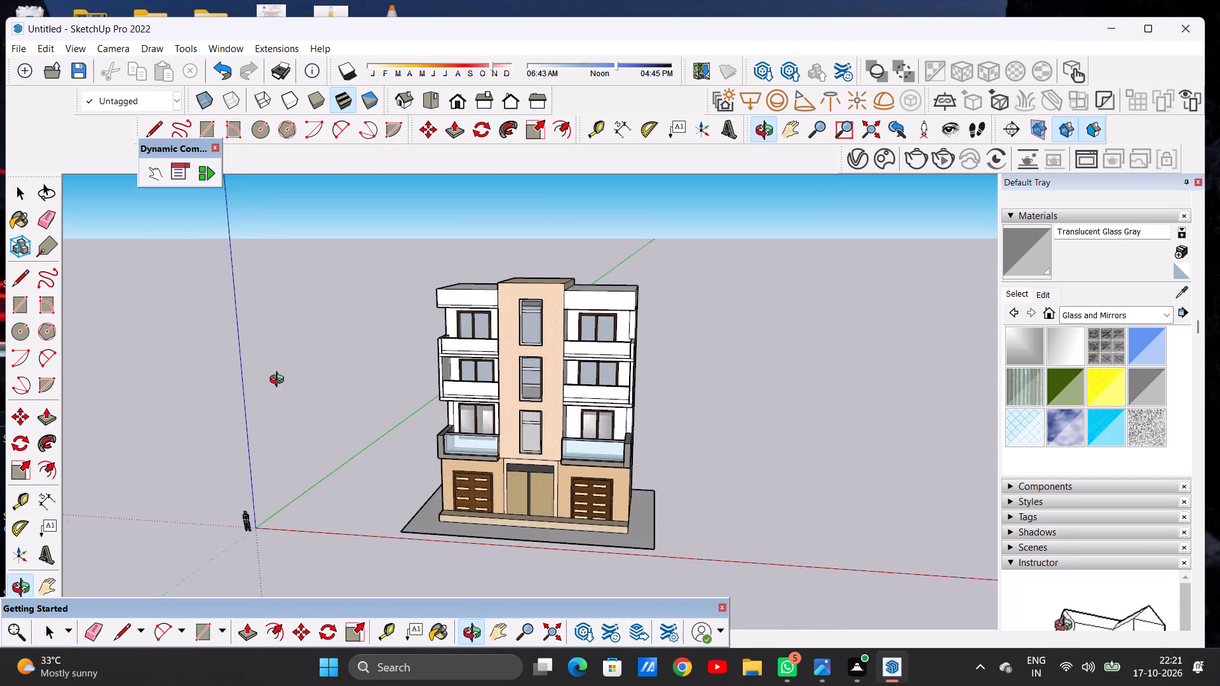
middle_drag(280, 381, 341, 380)
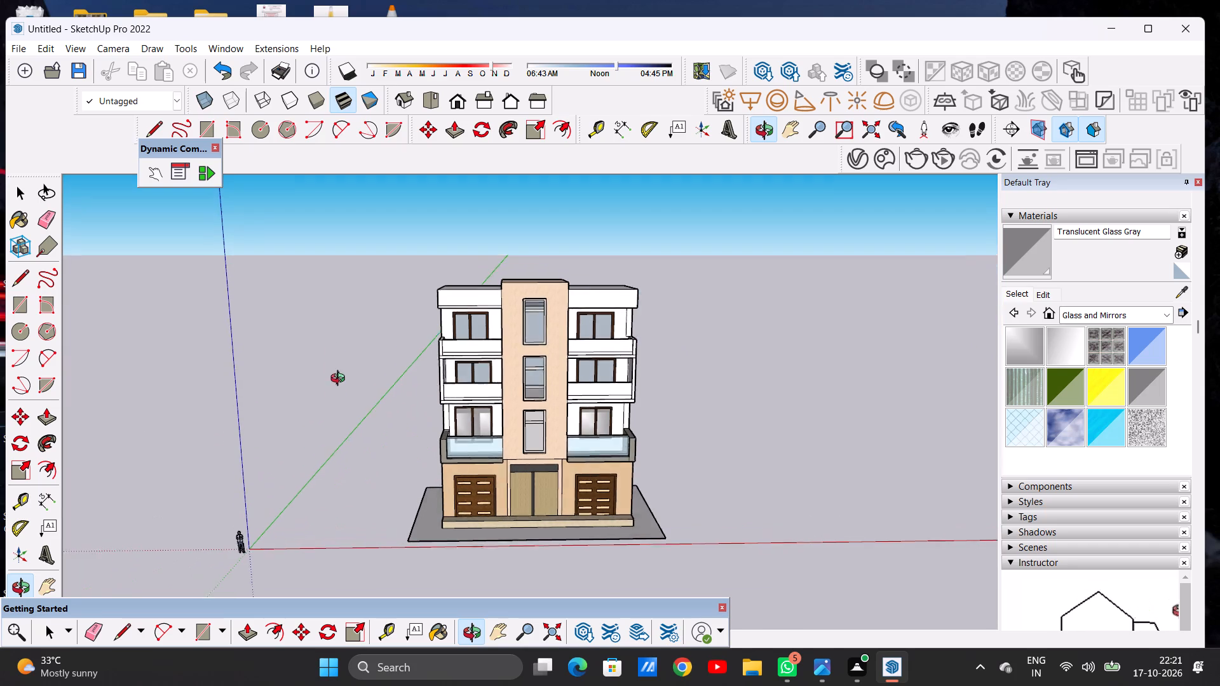
middle_drag(341, 380, 340, 381)
scroll(644, 474, up, 6)
scroll(546, 394, down, 4)
middle_drag(588, 397, 575, 478)
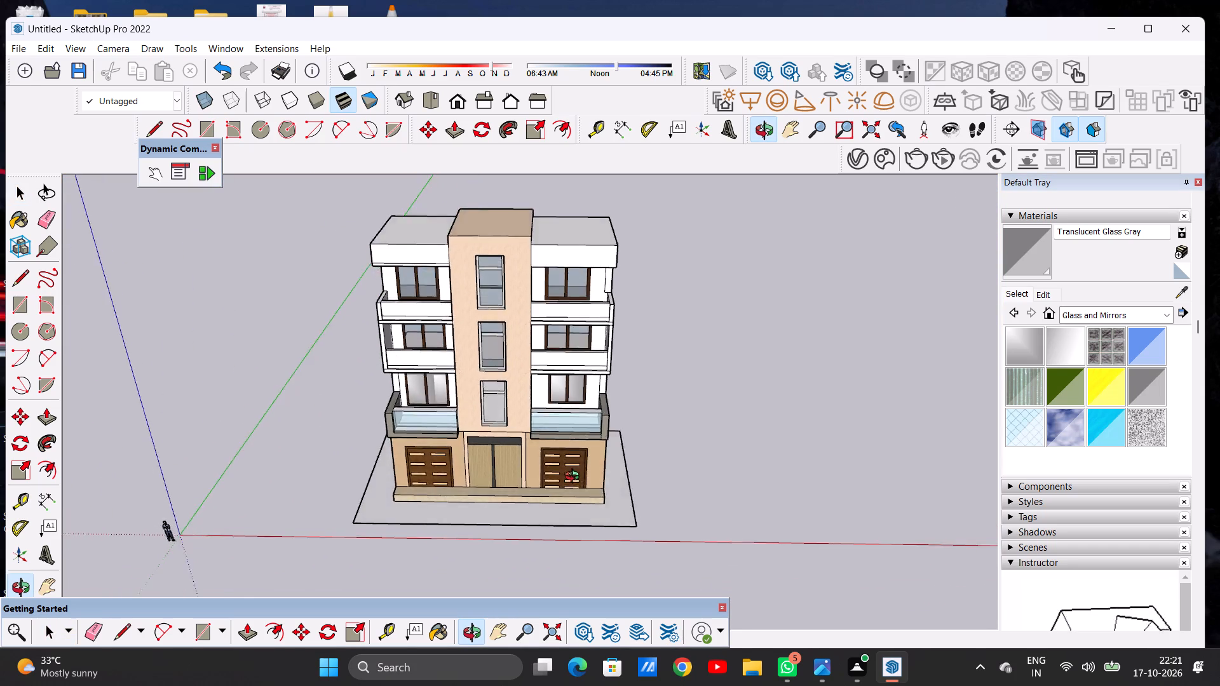
middle_drag(575, 478, 547, 518)
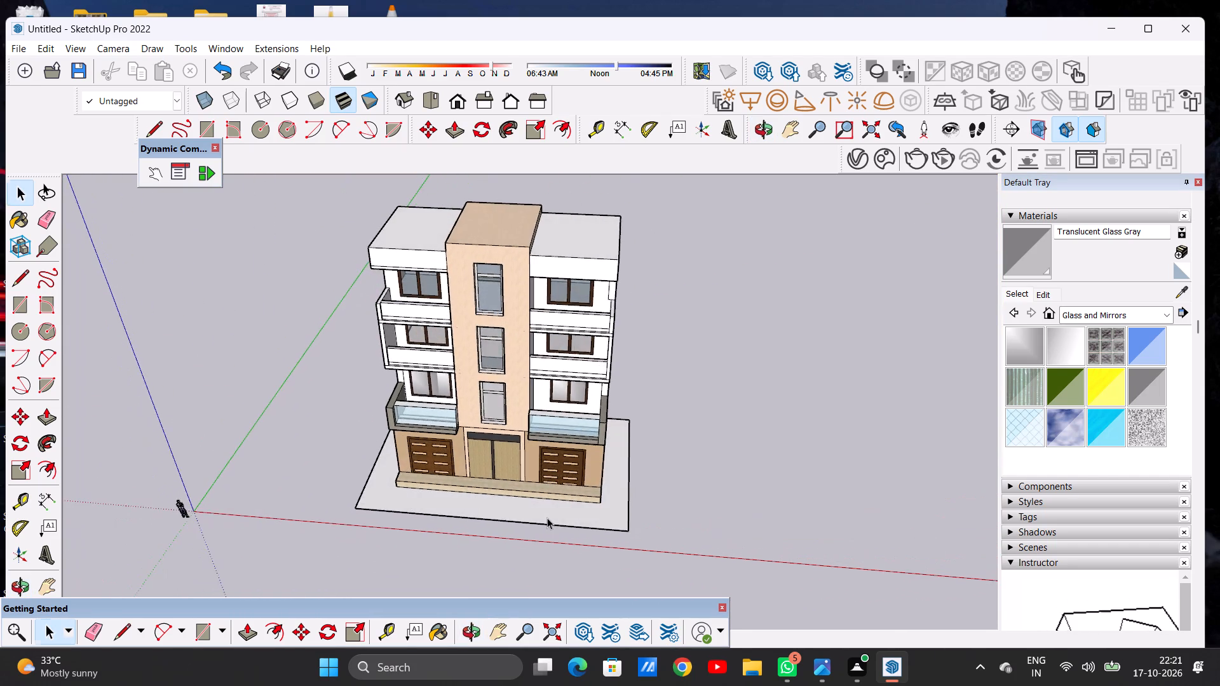
scroll(584, 427, up, 6)
middle_drag(612, 411, 112, 420)
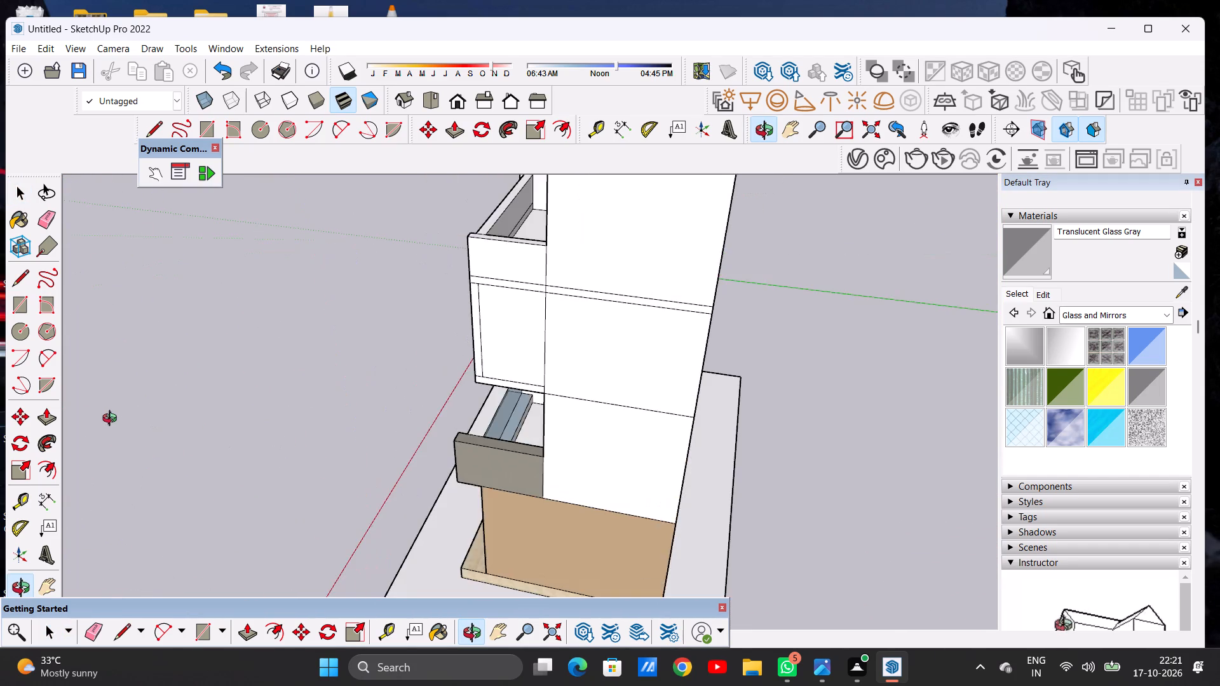
middle_drag(112, 420, 707, 444)
scroll(601, 437, down, 10)
middle_drag(629, 466, 590, 429)
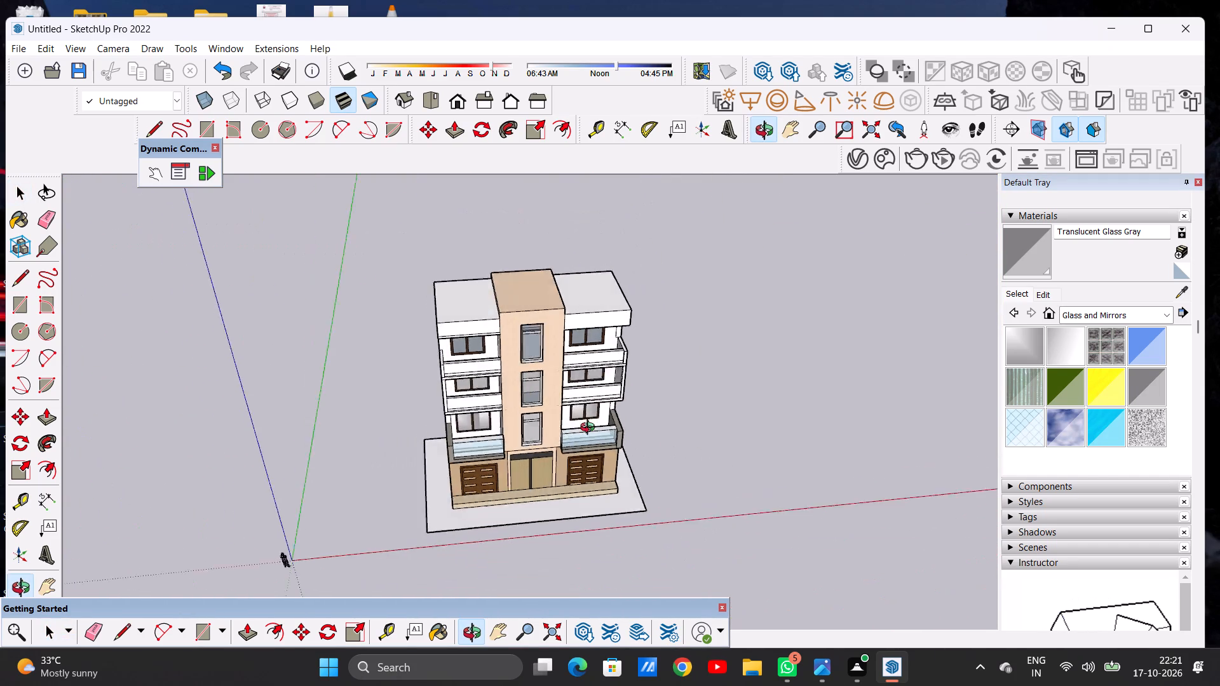
scroll(590, 429, up, 1)
middle_drag(590, 429, 547, 321)
scroll(480, 370, up, 7)
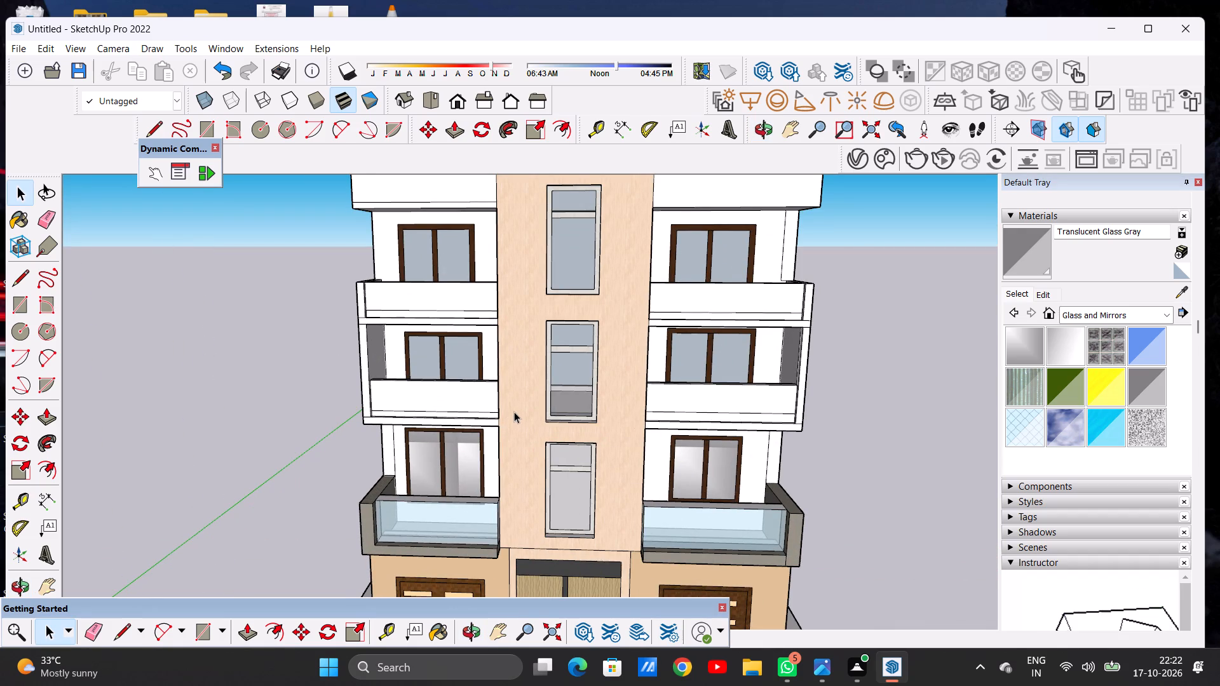
scroll(539, 386, down, 6)
middle_drag(585, 401, 579, 528)
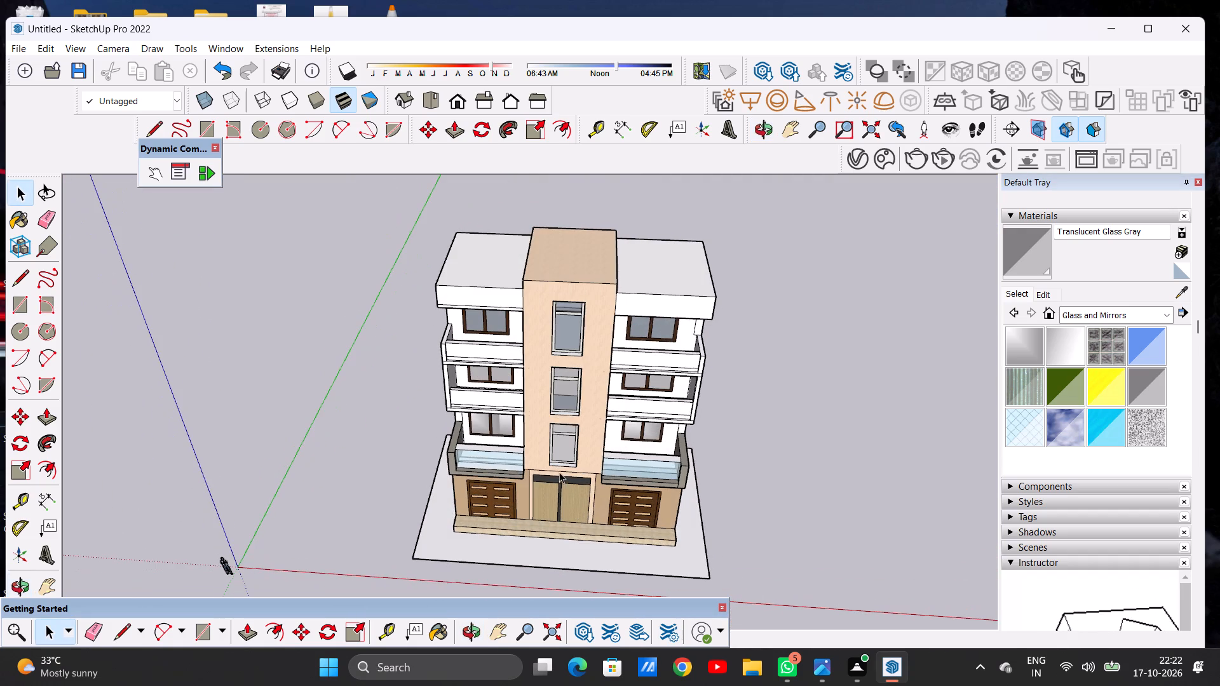
scroll(486, 464, up, 6)
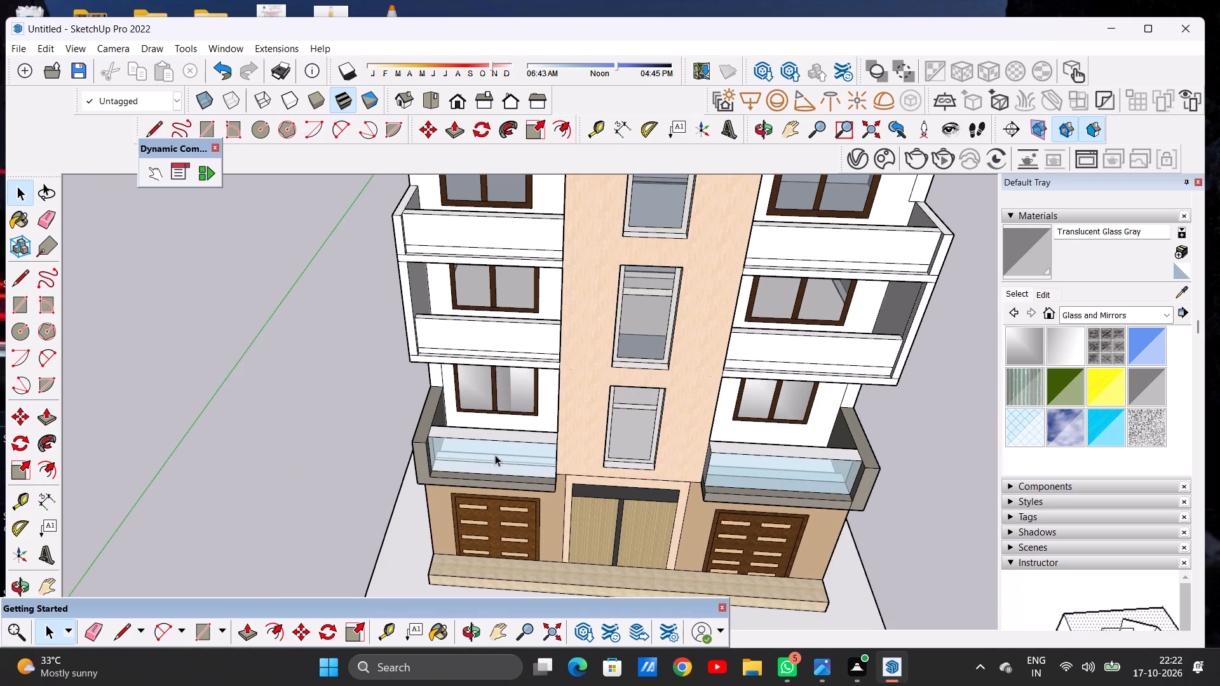
scroll(503, 447, up, 6)
middle_drag(478, 407, 479, 530)
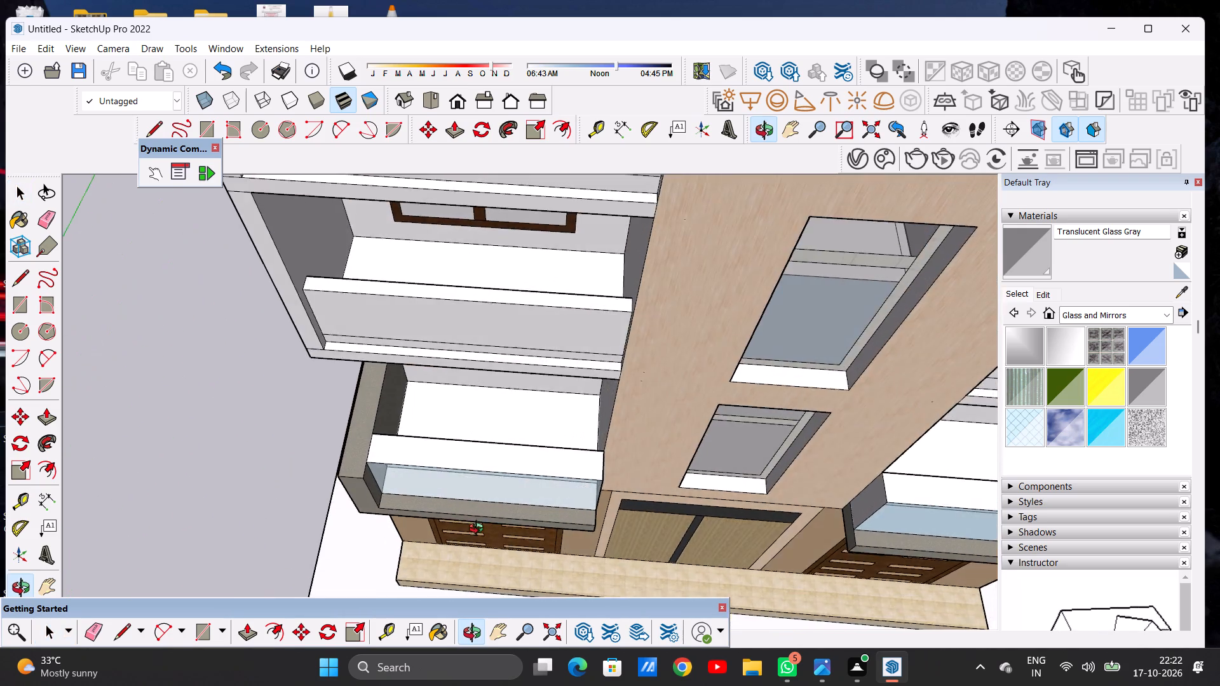
middle_drag(479, 530, 491, 449)
scroll(491, 449, up, 1)
scroll(466, 479, down, 10)
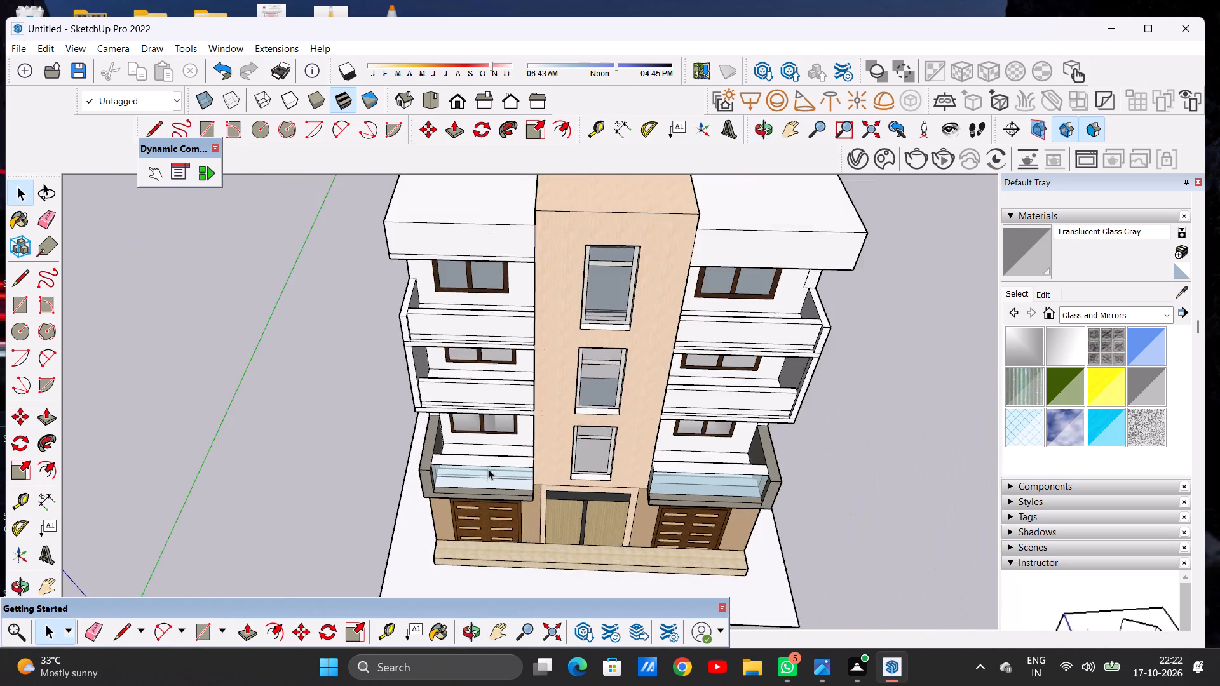
scroll(488, 469, down, 3)
middle_drag(506, 504, 512, 364)
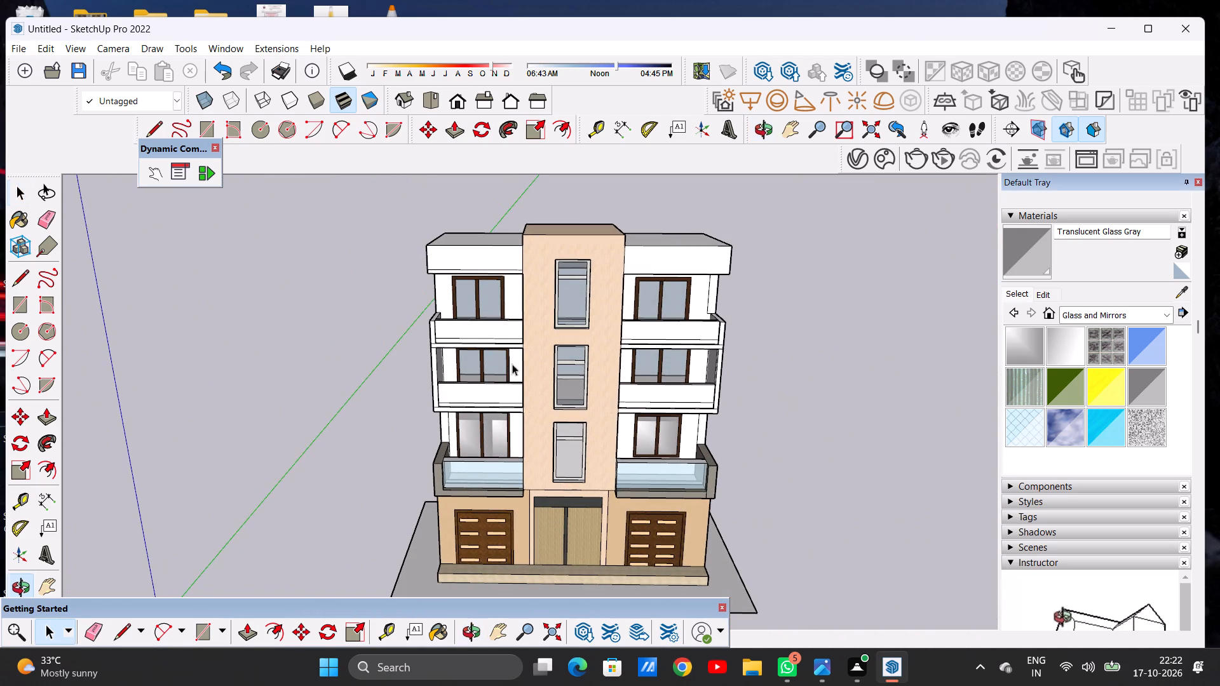
scroll(521, 473, down, 5)
scroll(545, 502, up, 4)
scroll(670, 441, up, 1)
middle_drag(670, 441, 438, 405)
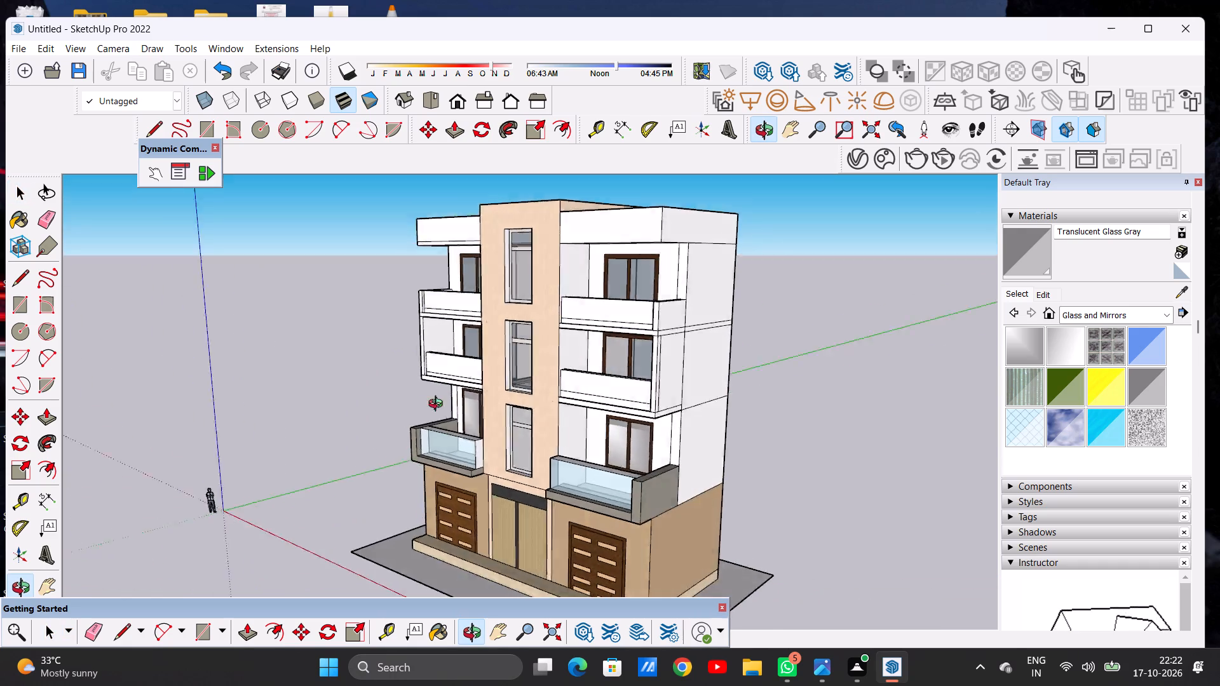
middle_drag(438, 405, 629, 412)
middle_drag(629, 412, 670, 412)
scroll(591, 466, down, 5)
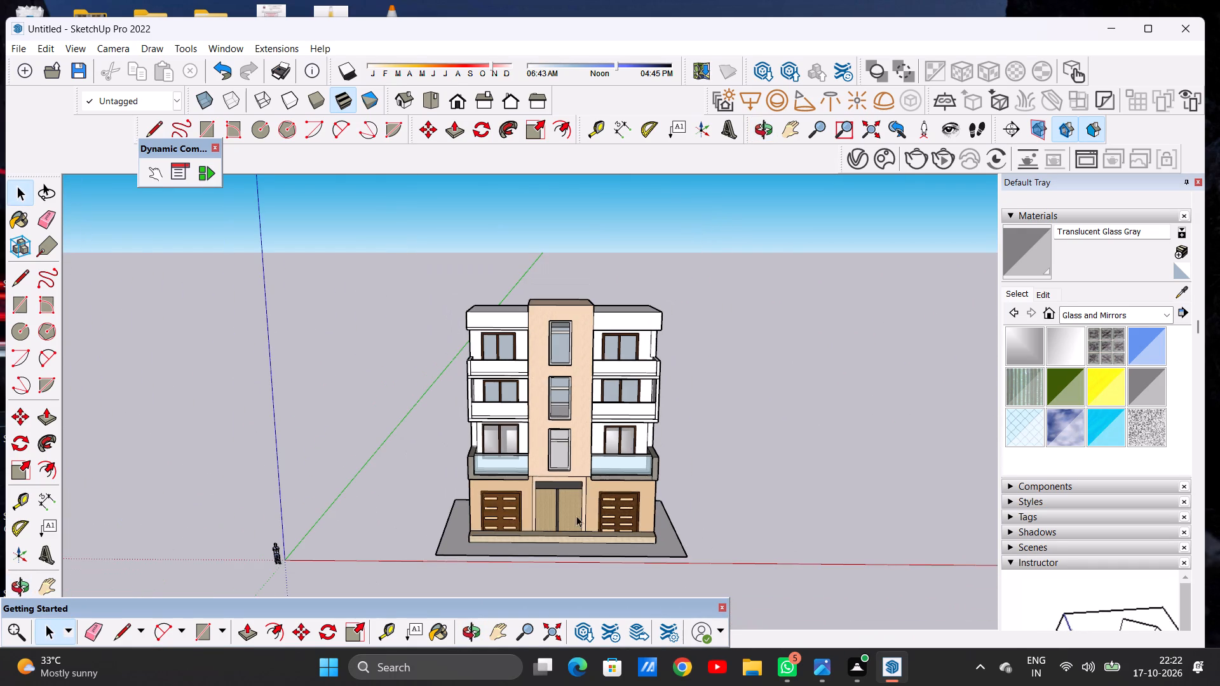
scroll(576, 534, up, 7)
scroll(571, 424, down, 7)
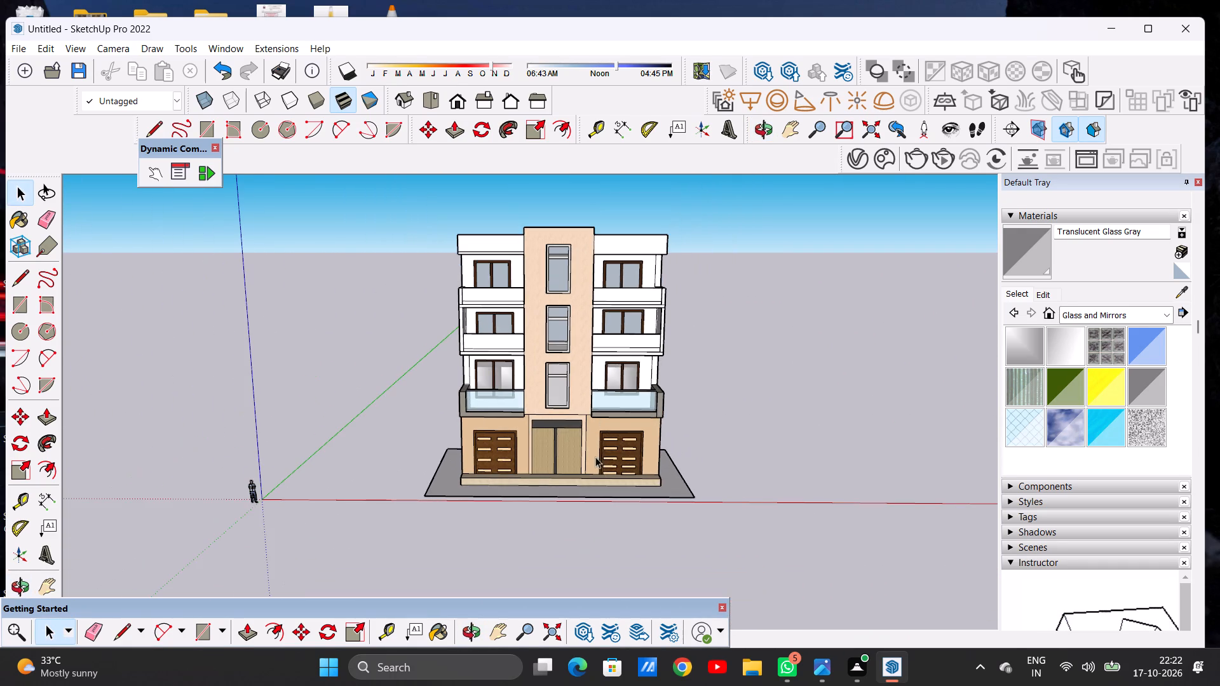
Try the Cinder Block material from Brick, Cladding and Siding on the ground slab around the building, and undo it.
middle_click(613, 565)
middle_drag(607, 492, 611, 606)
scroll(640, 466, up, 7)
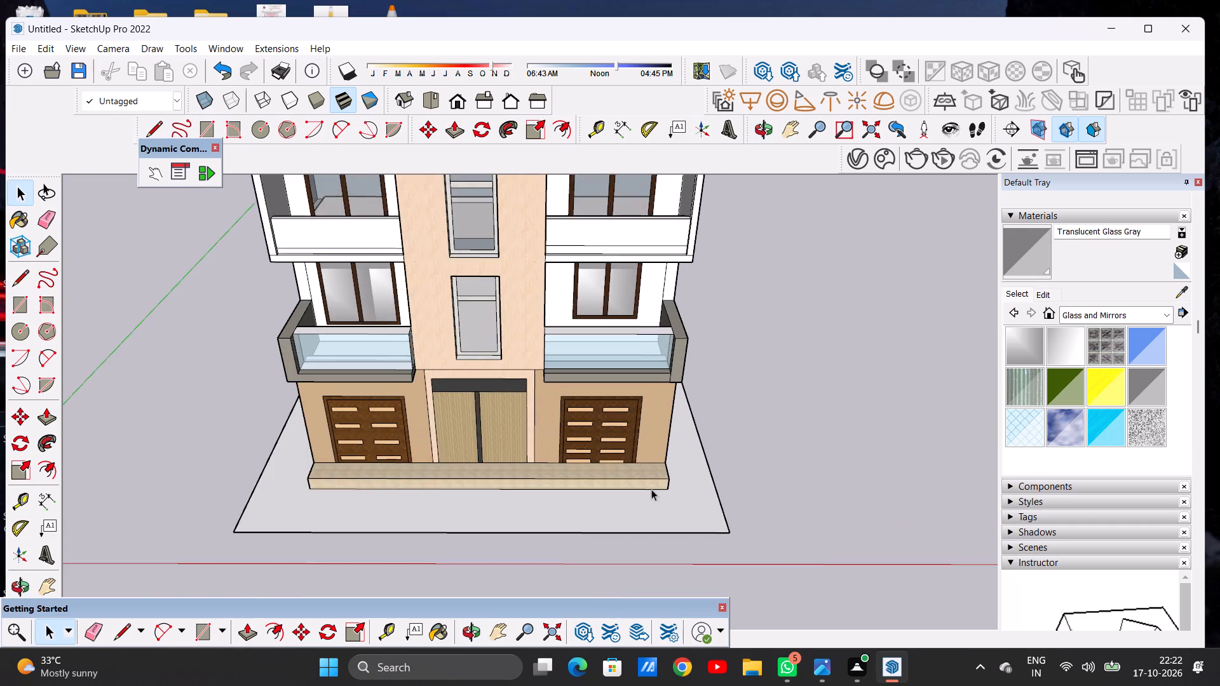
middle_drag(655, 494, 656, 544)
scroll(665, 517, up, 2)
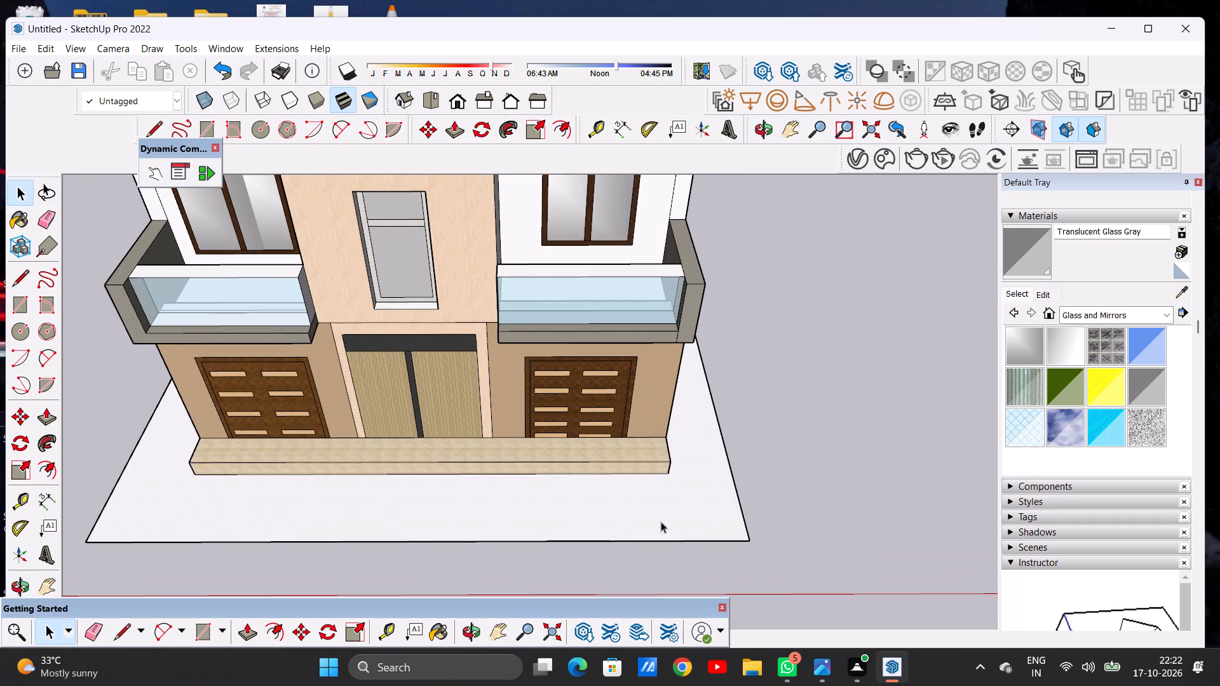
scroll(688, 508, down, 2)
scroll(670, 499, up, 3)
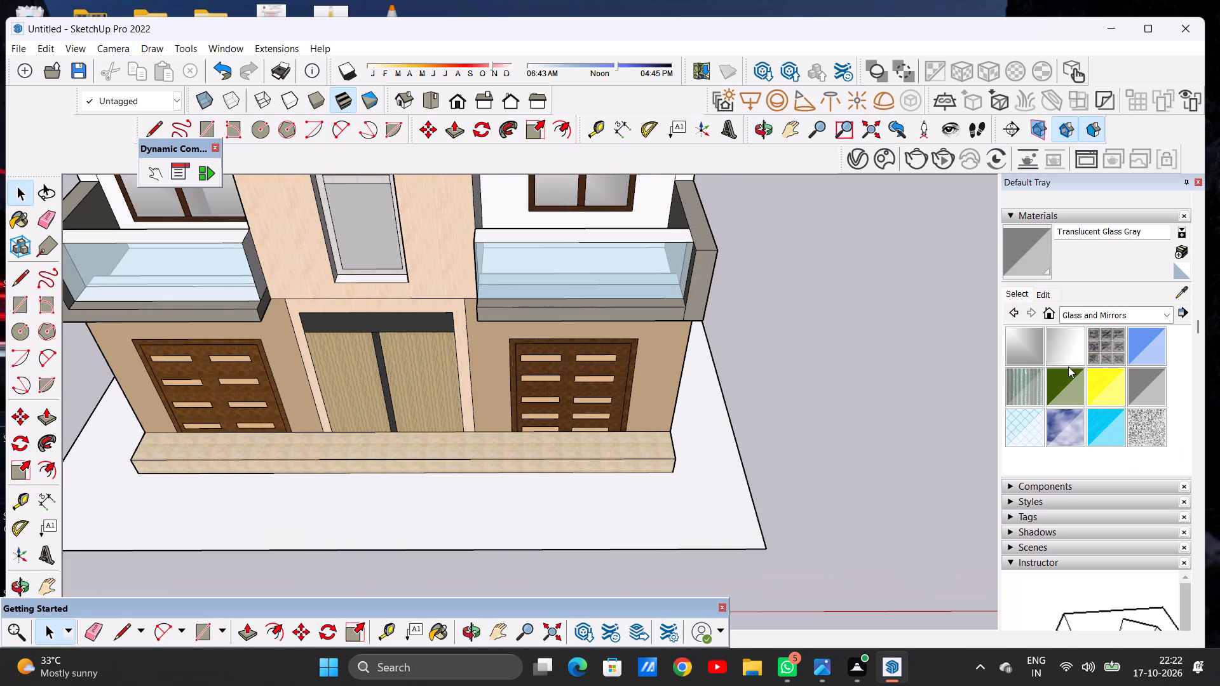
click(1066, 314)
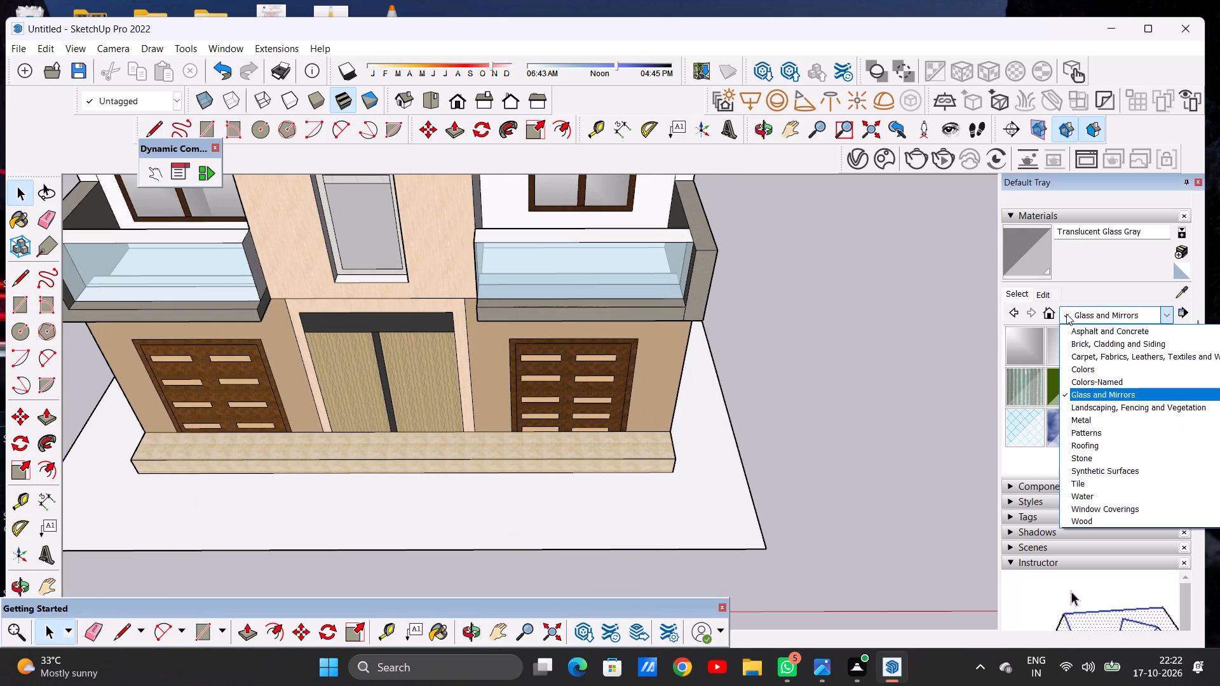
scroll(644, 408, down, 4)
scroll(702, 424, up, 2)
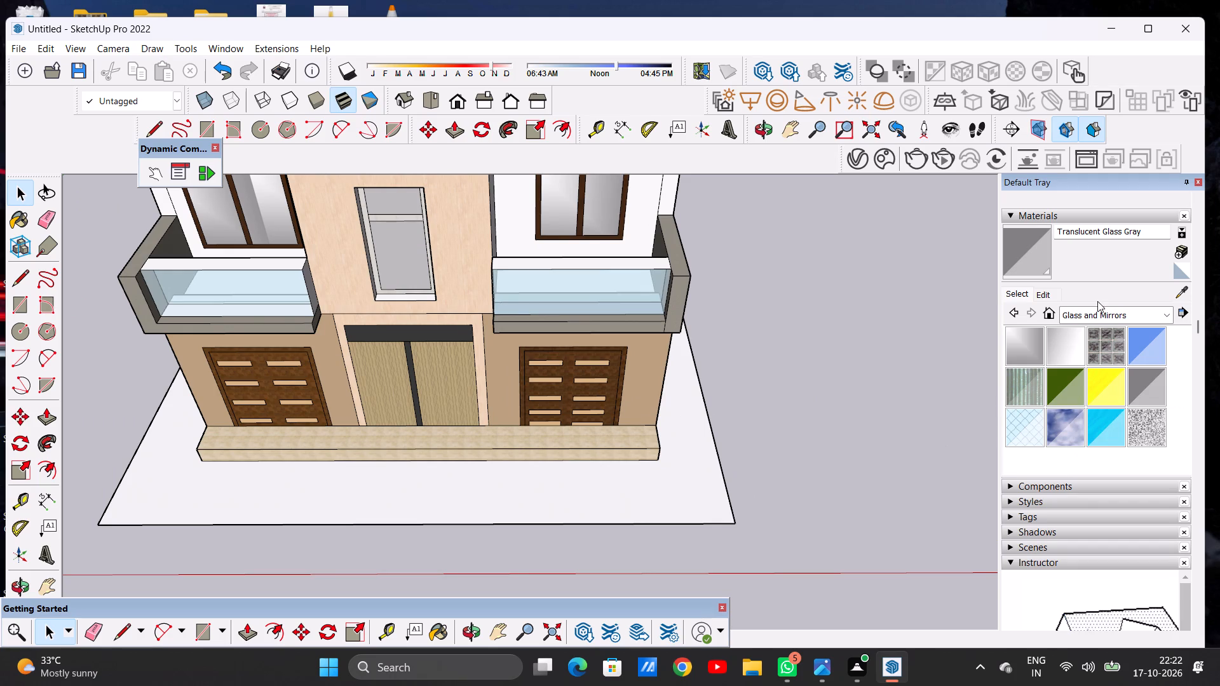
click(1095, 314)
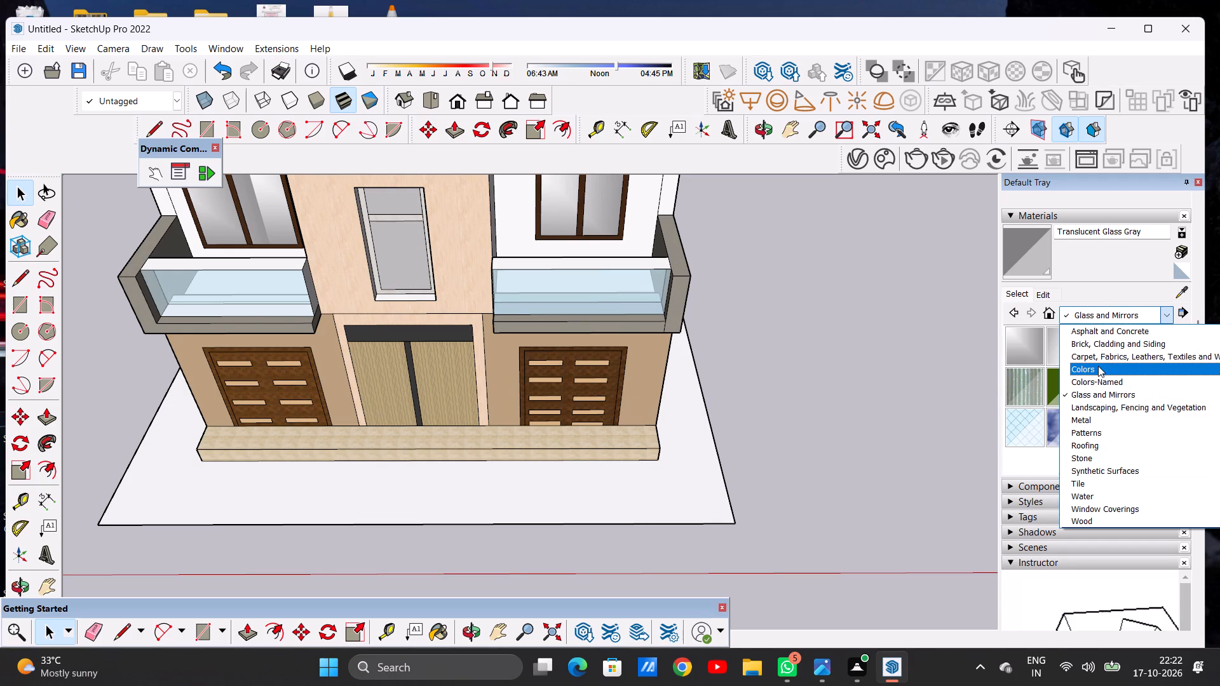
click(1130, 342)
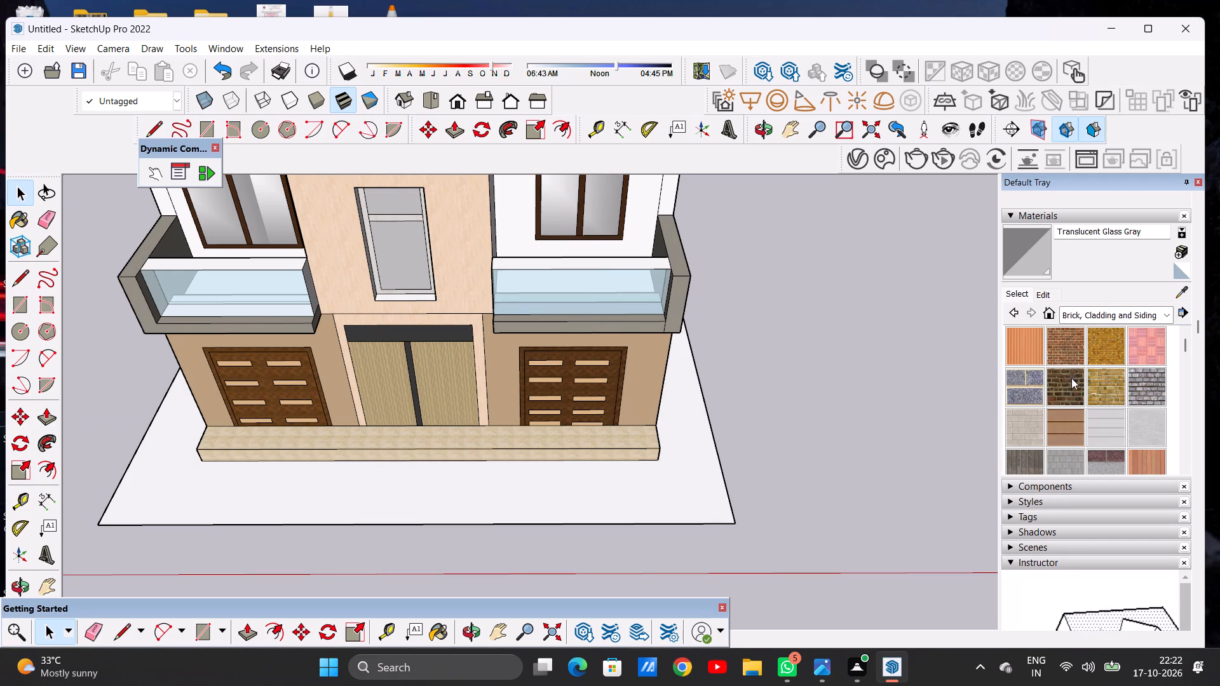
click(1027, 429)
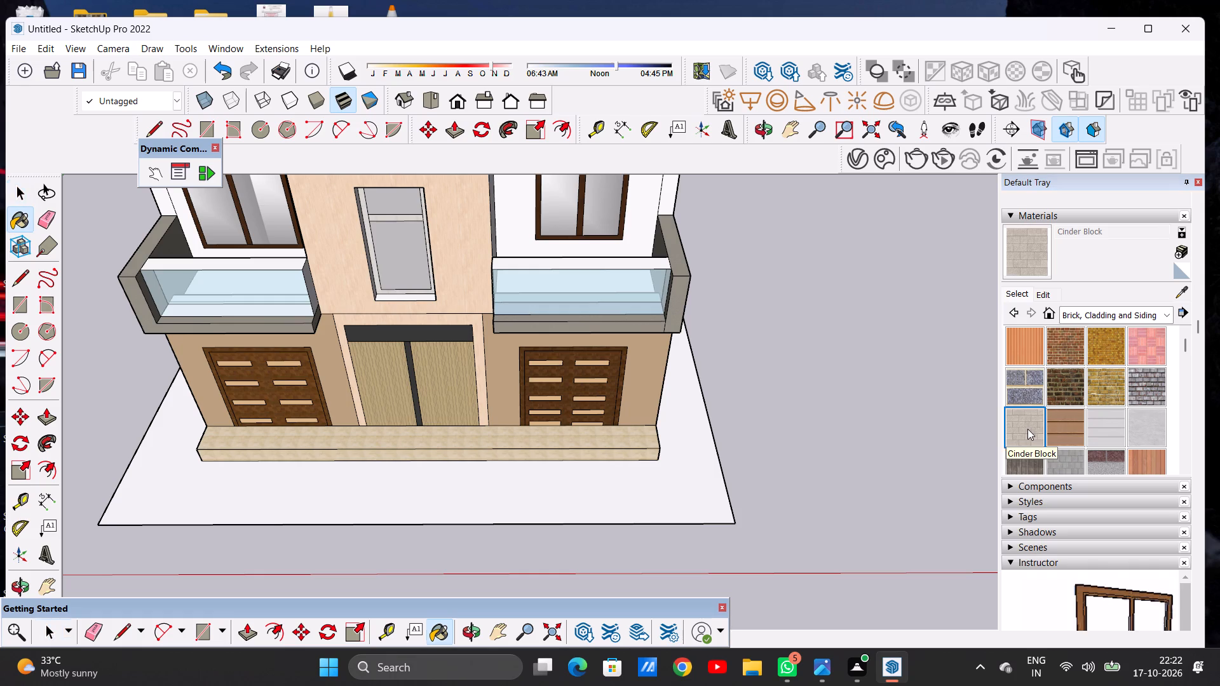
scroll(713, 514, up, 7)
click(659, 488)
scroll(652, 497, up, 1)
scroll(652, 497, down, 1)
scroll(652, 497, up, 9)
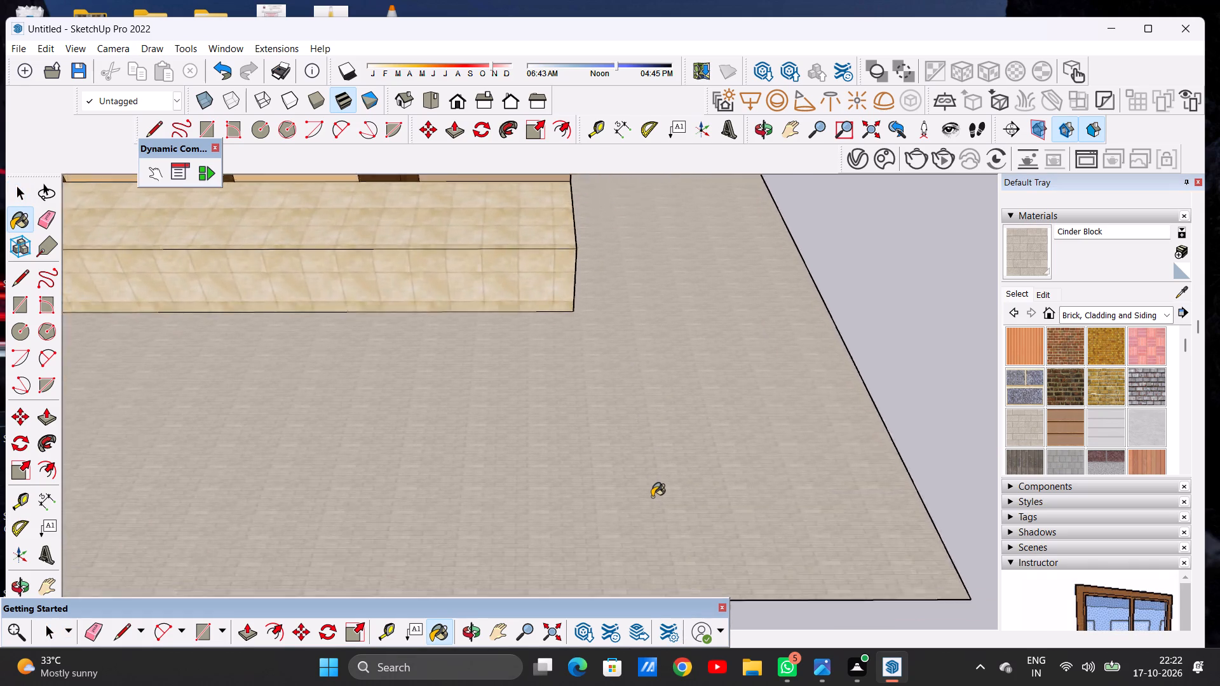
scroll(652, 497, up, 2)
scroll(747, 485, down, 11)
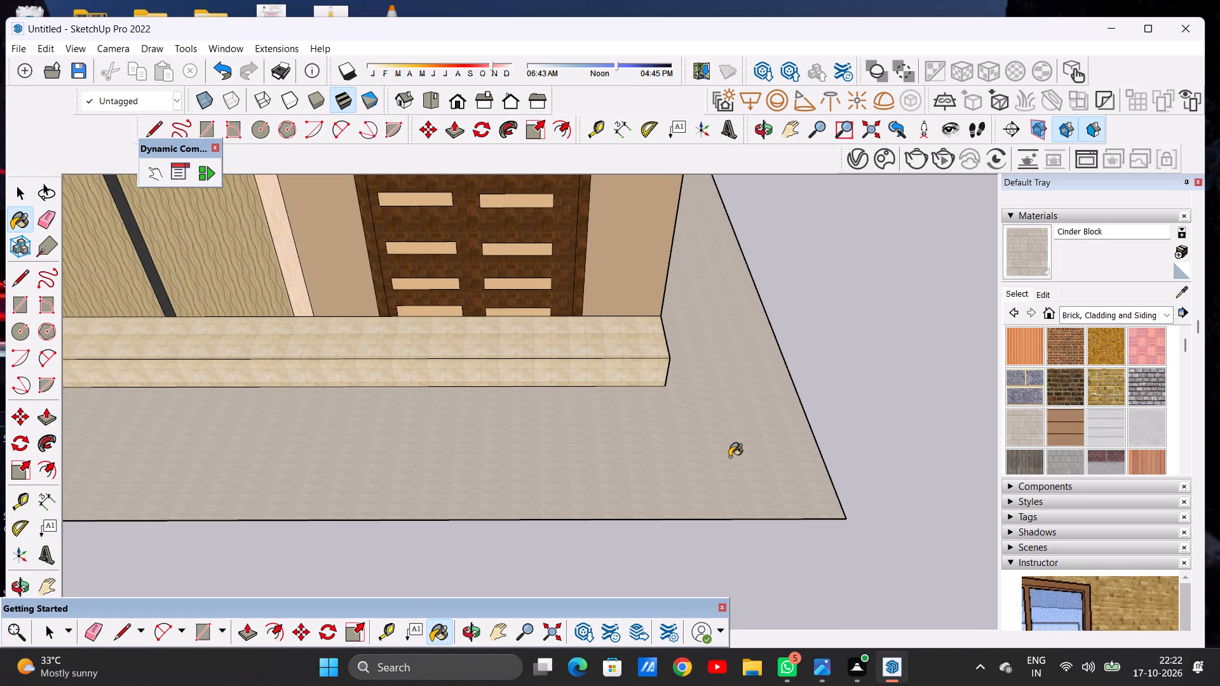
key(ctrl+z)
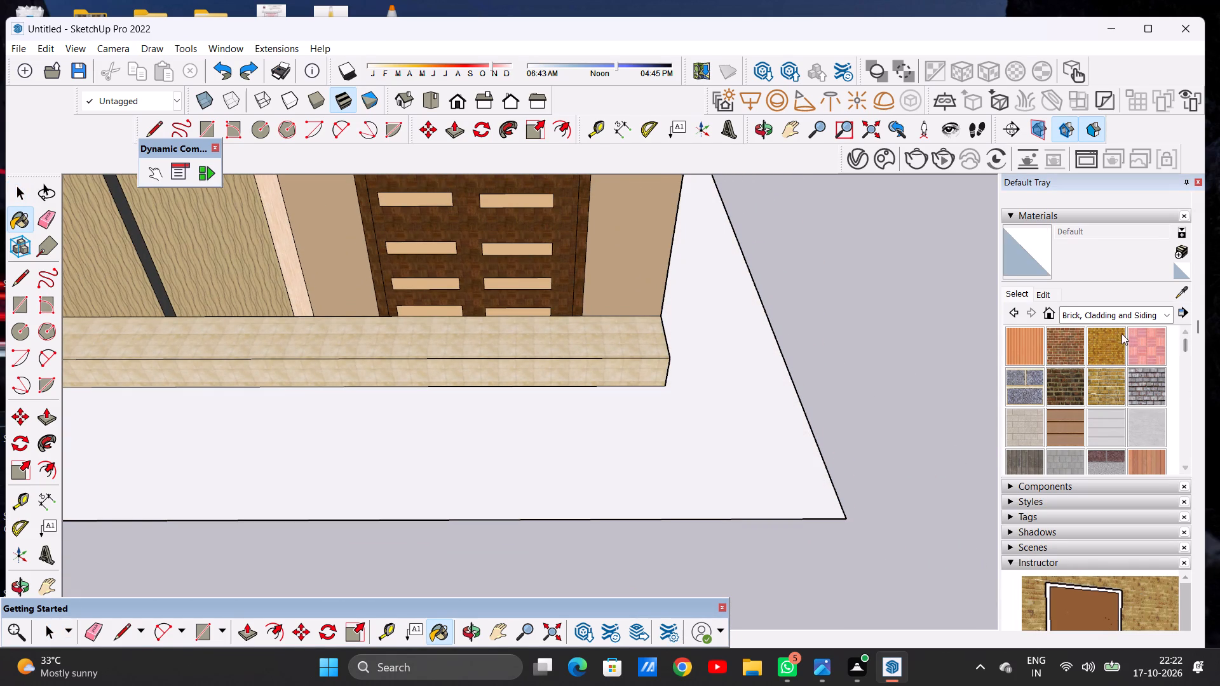
Paint the ground slab around the building with Pavers Modular Brick from the Landscaping, Fencing and Vegetation materials.
click(1088, 314)
click(1099, 406)
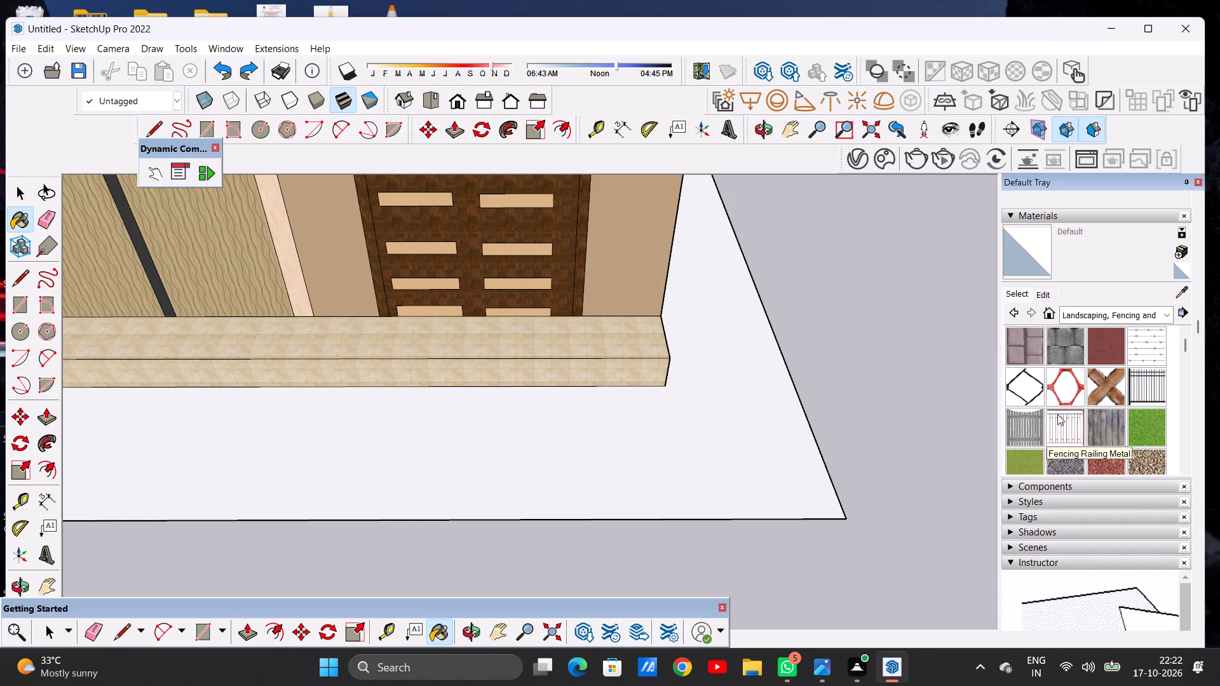
scroll(1057, 414, down, 2)
scroll(1056, 414, up, 1)
scroll(1056, 414, down, 1)
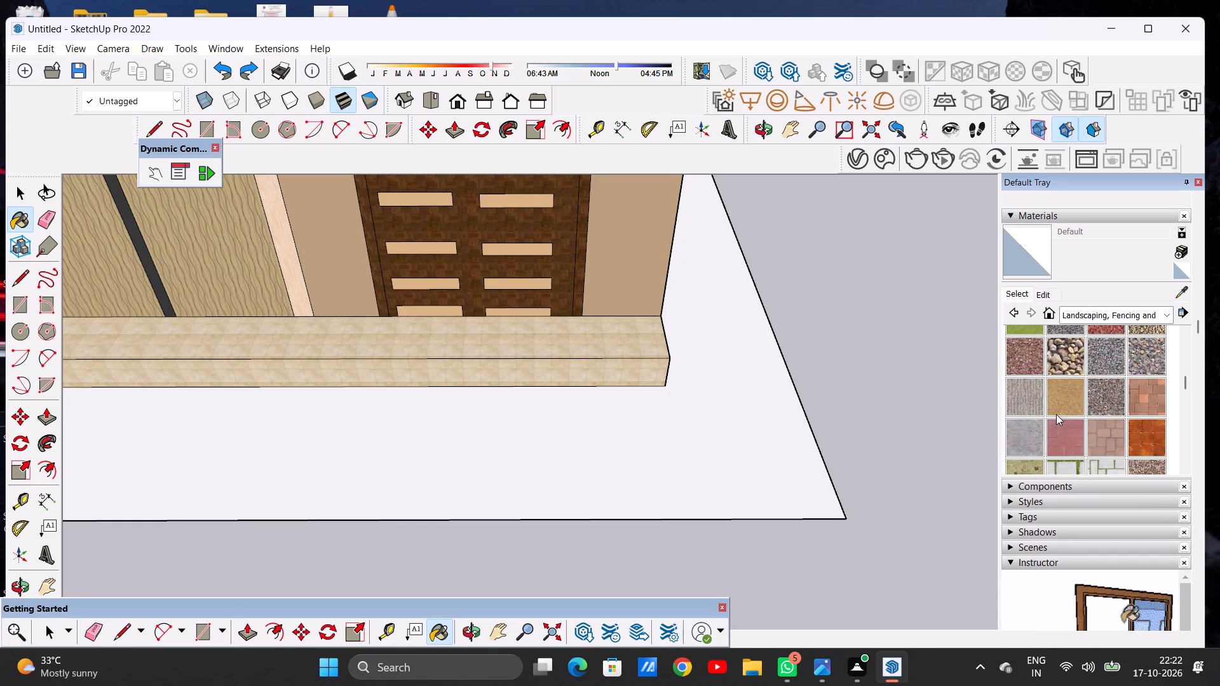
click(1109, 431)
click(693, 455)
scroll(686, 489, up, 4)
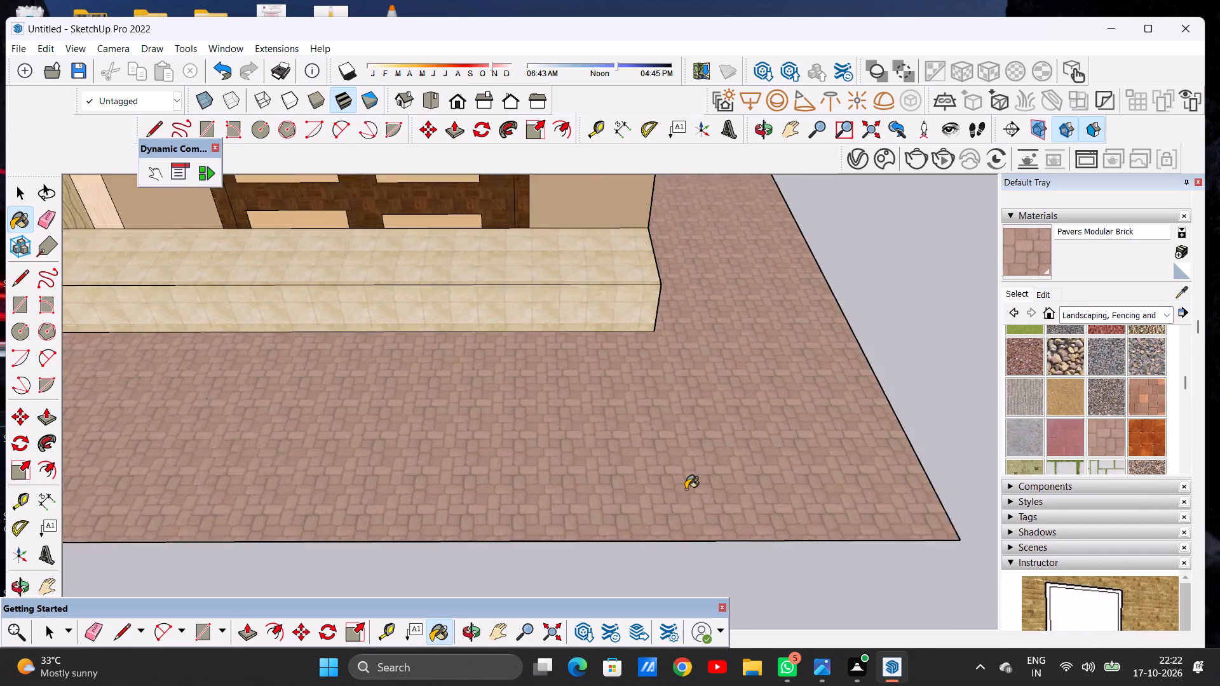
scroll(686, 489, up, 4)
scroll(698, 452, down, 19)
scroll(700, 456, up, 2)
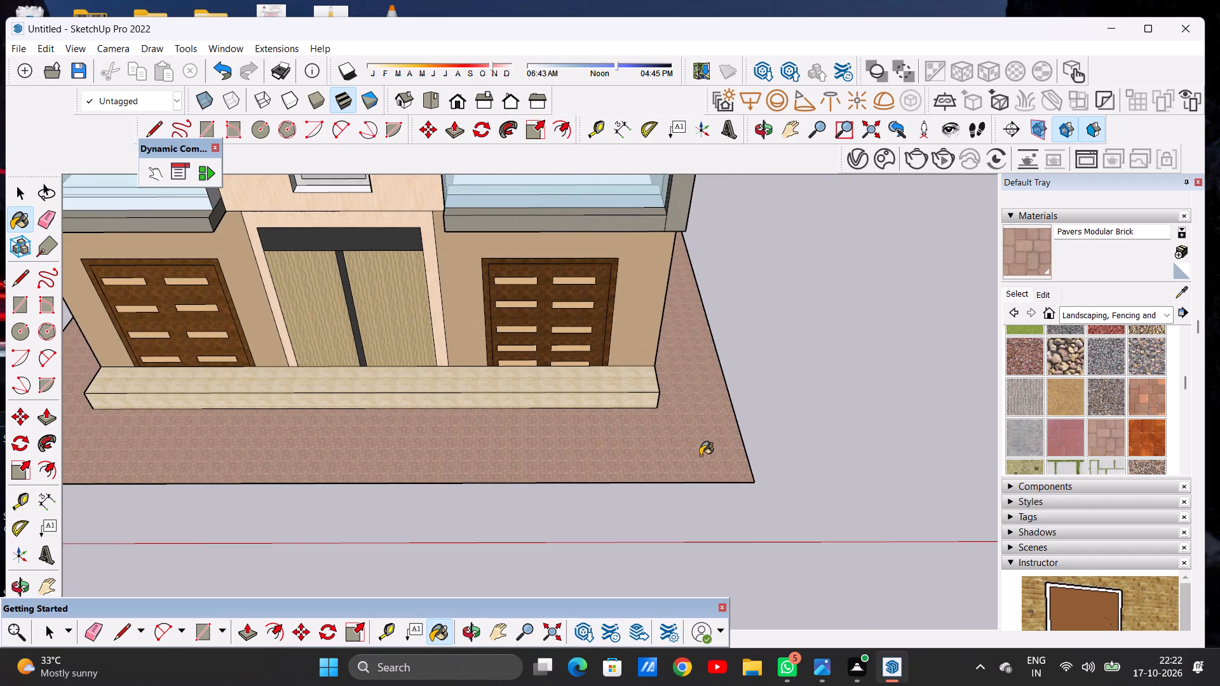
Set the Pavers Modular Brick texture size to 10' by 10'.
click(1045, 290)
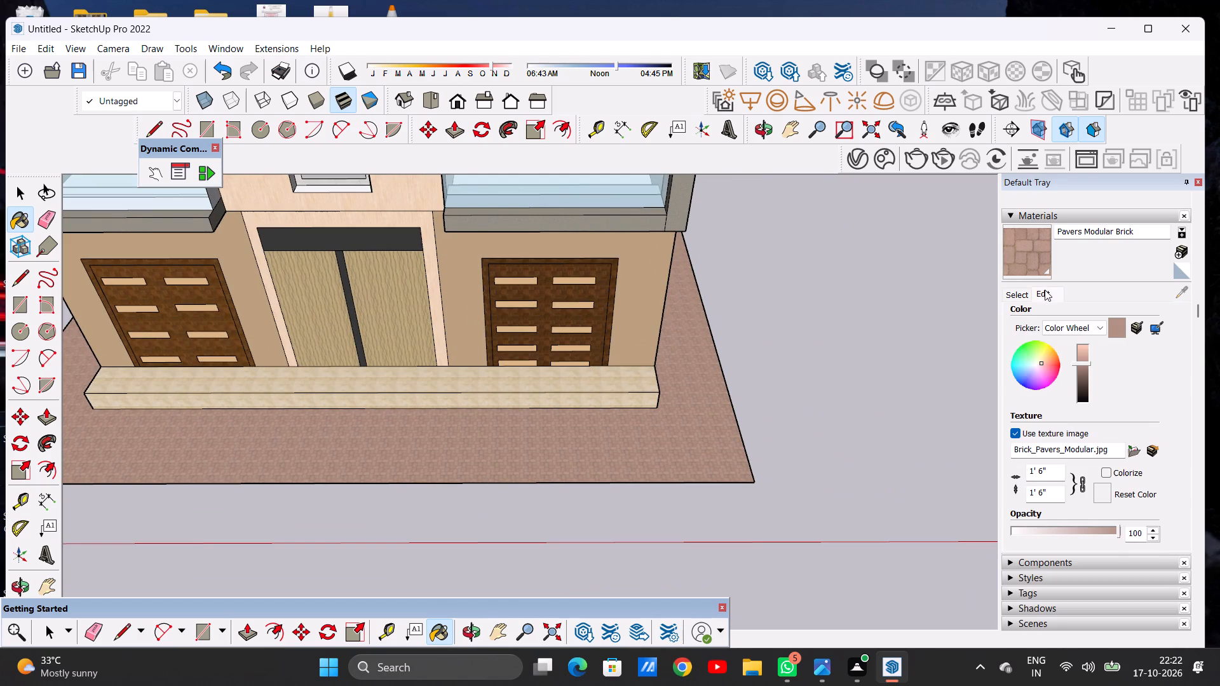
click(1054, 490)
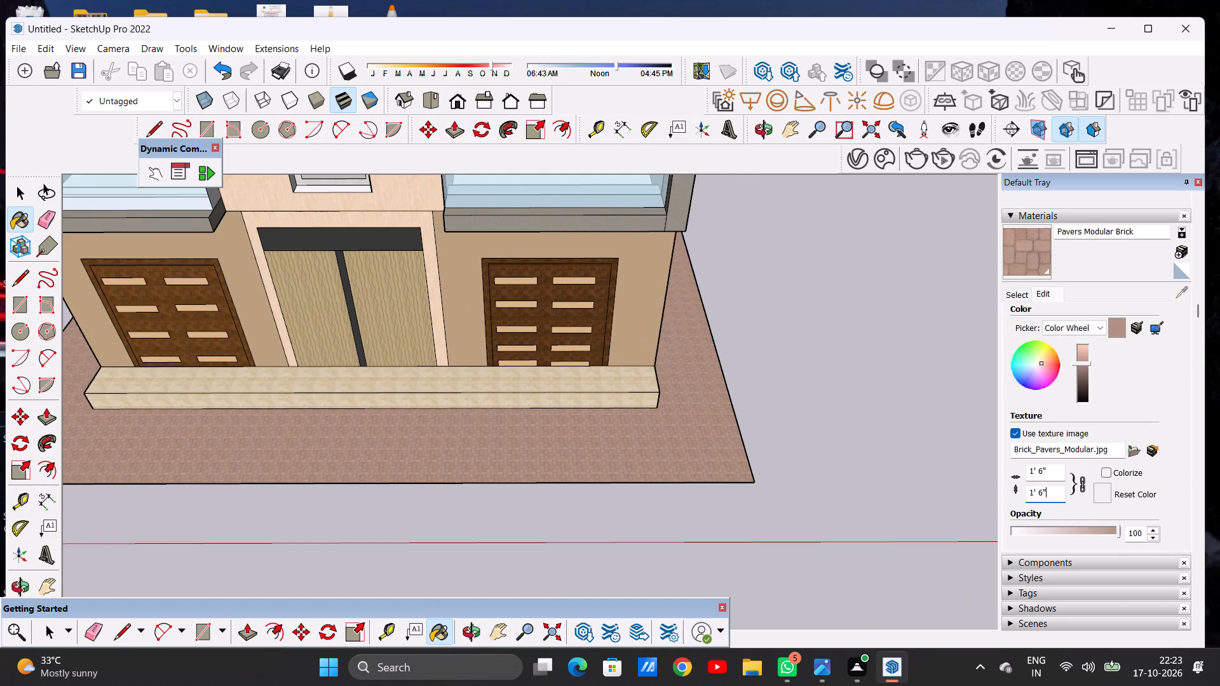
key(BackSpace)
key(BackSpace)
key(BackSpace)
key(BackSpace)
key(BackSpace)
key(BackSpace)
key(BackSpace)
key(BackSpace)
key(BackSpace)
key(BackSpace)
key(BackSpace)
key(BackSpace)
key(BackSpace)
key(BackSpace)
key(BackSpace)
key(BackSpace)
key(BackSpace)
key(BackSpace)
key(BackSpace)
key(BackSpace)
text(2')
key(BackSpace)
key(BackSpace)
key(BackSpace)
text(10')
key(Return)
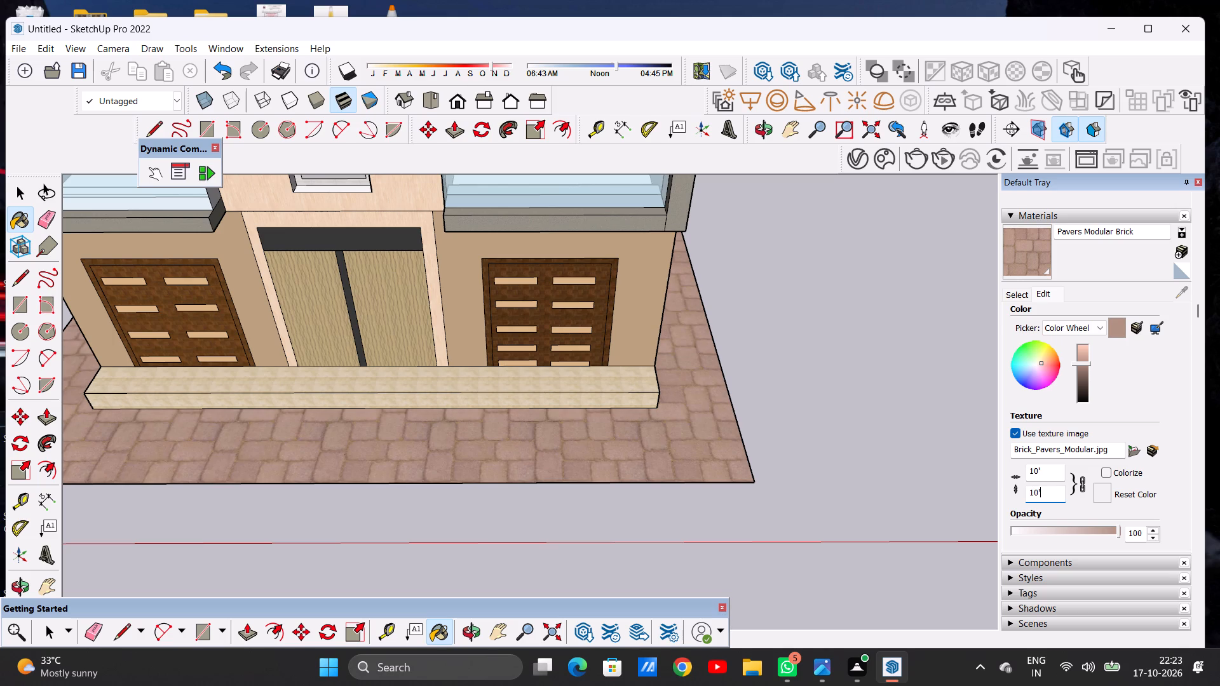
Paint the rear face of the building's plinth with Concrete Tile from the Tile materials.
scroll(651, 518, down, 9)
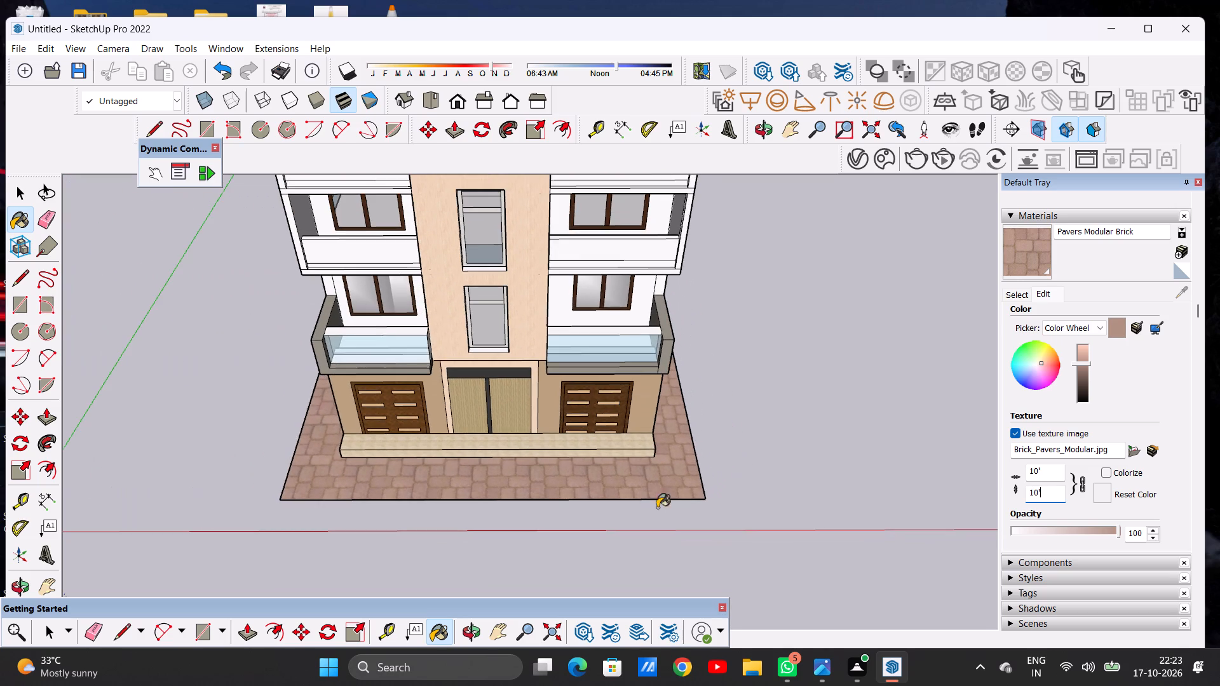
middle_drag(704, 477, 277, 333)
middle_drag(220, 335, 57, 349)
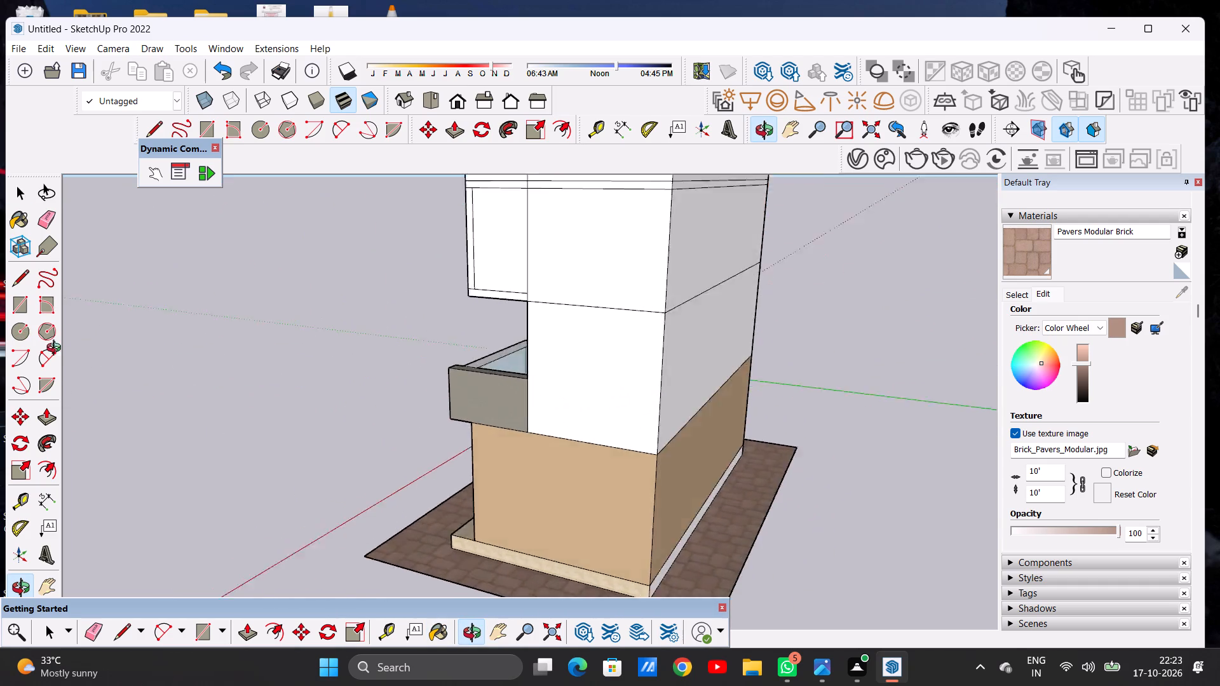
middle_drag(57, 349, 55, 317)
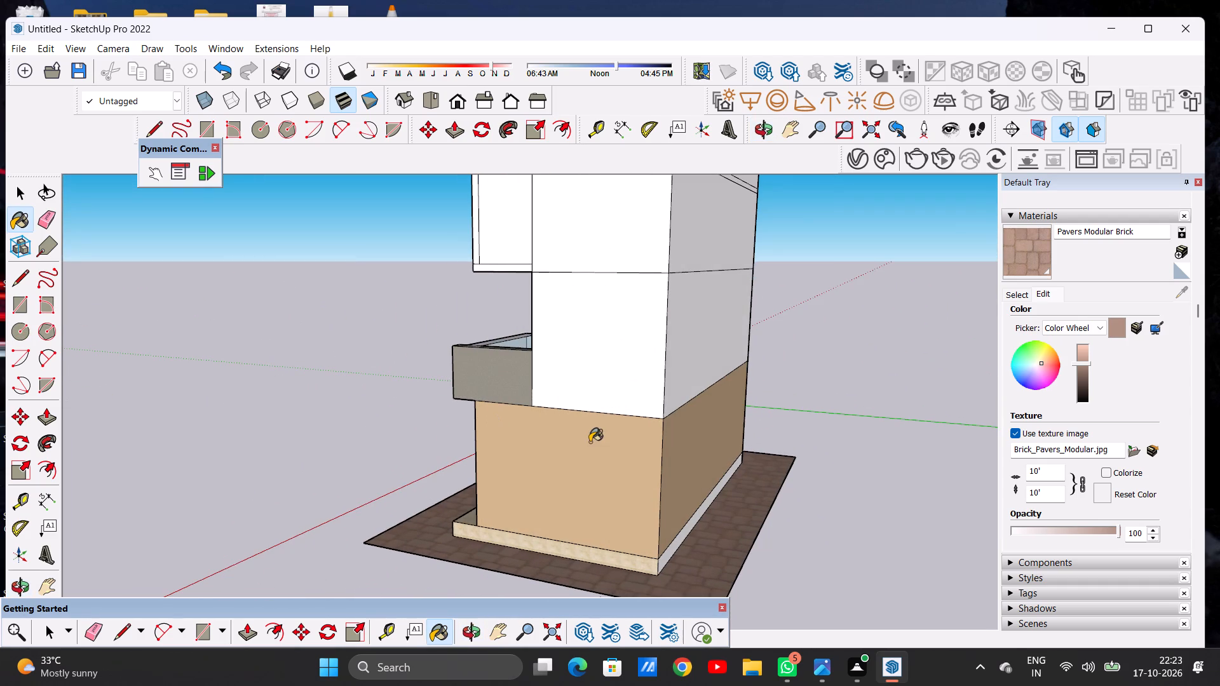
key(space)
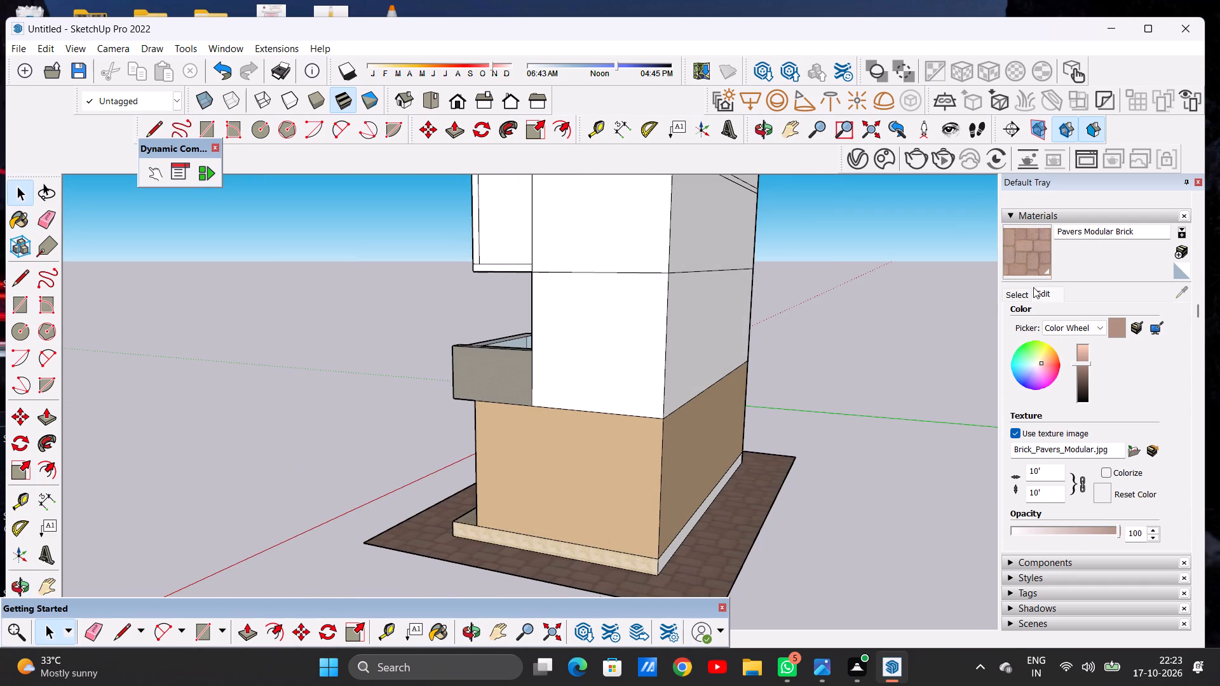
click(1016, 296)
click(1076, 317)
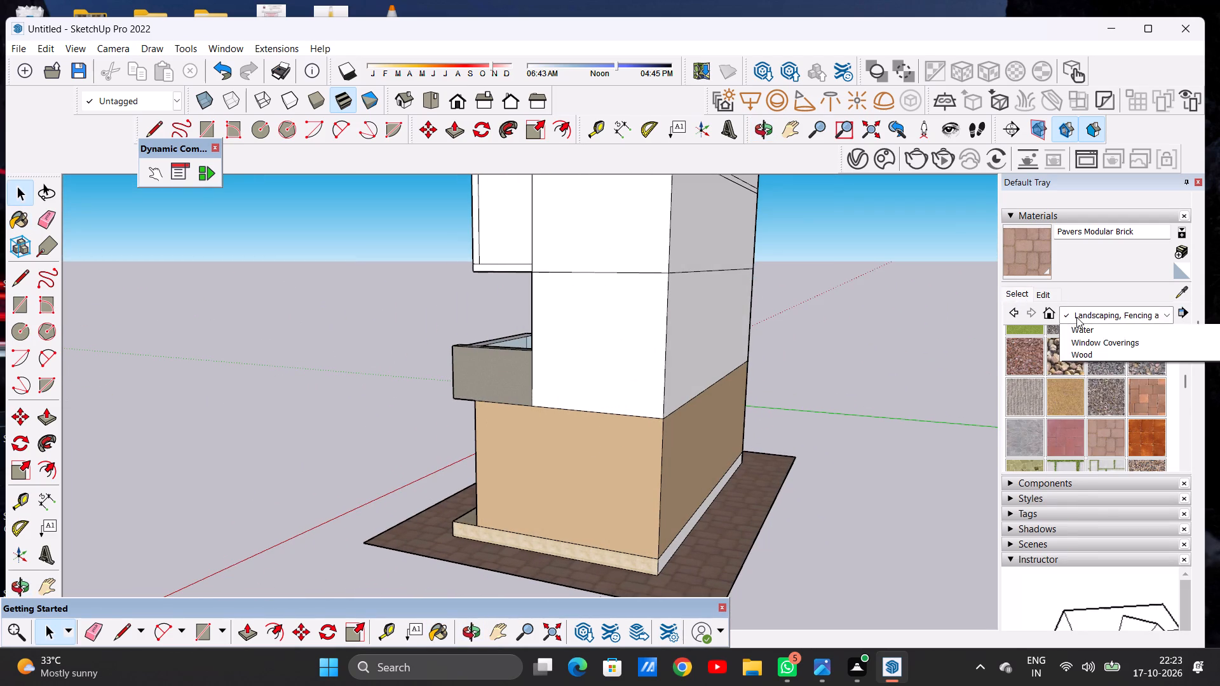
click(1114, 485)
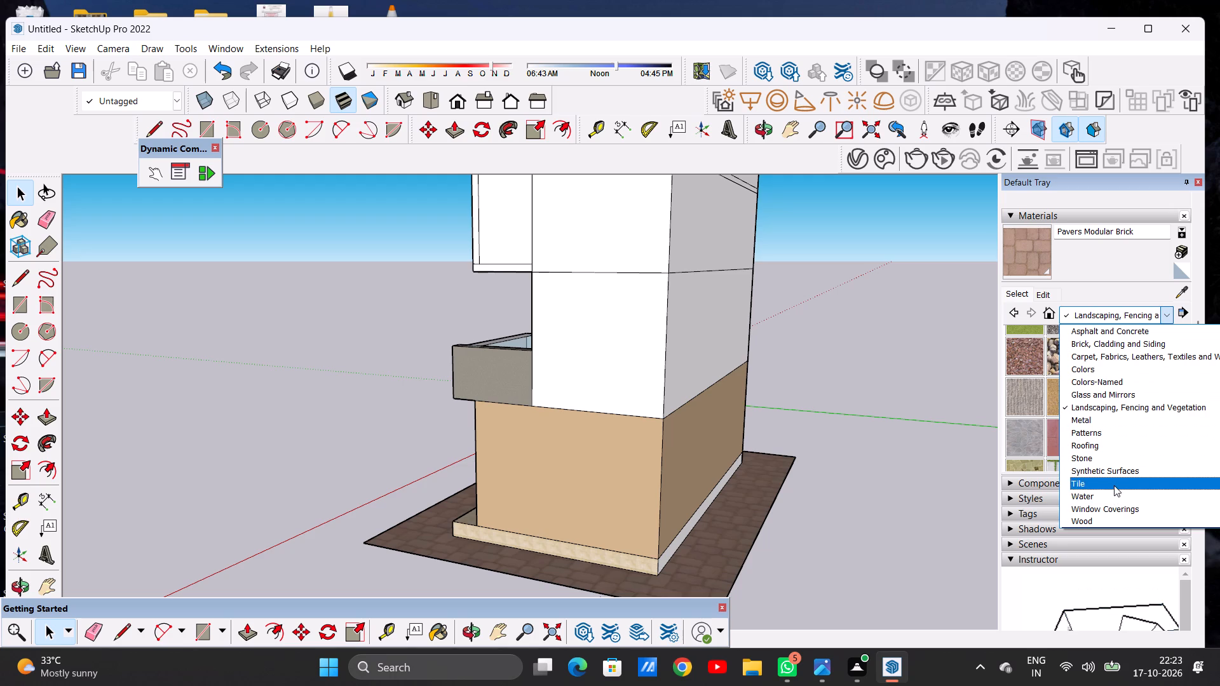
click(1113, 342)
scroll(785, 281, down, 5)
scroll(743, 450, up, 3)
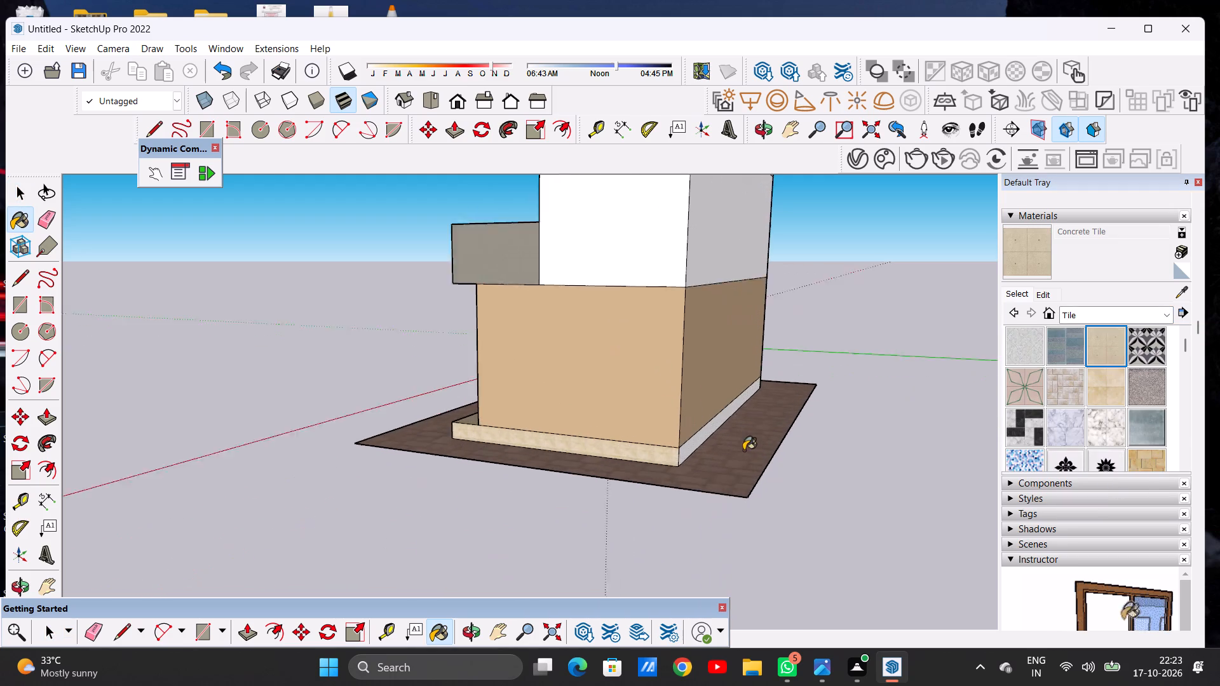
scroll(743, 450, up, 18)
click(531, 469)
Paint the rear face of the building's plinth with Field Square Tile from the Tile materials.
scroll(594, 460, down, 12)
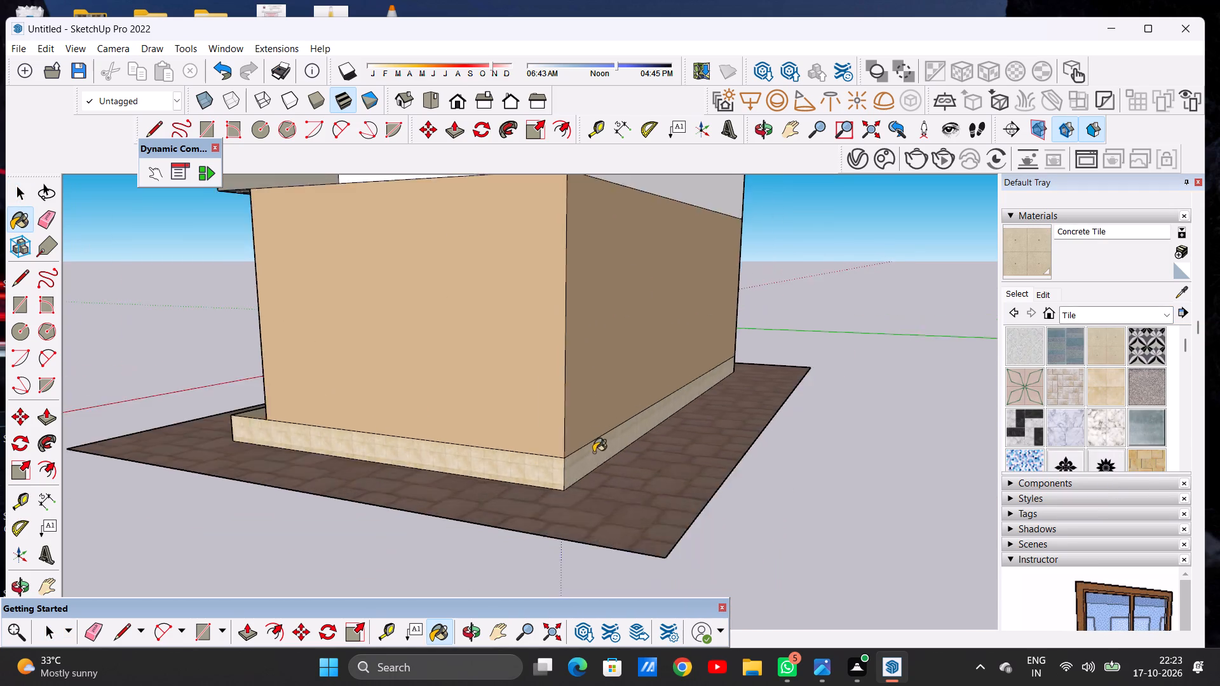
scroll(593, 452, down, 10)
scroll(592, 457, up, 8)
middle_drag(615, 459, 485, 457)
scroll(388, 436, up, 9)
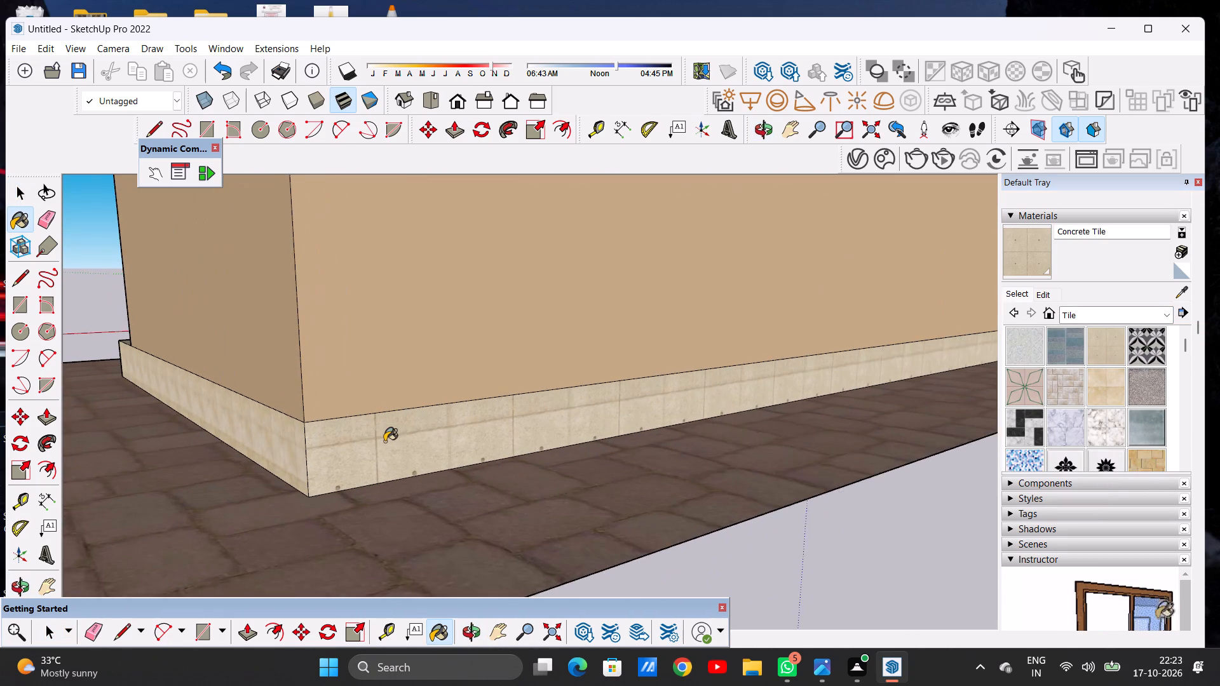
scroll(334, 454, up, 1)
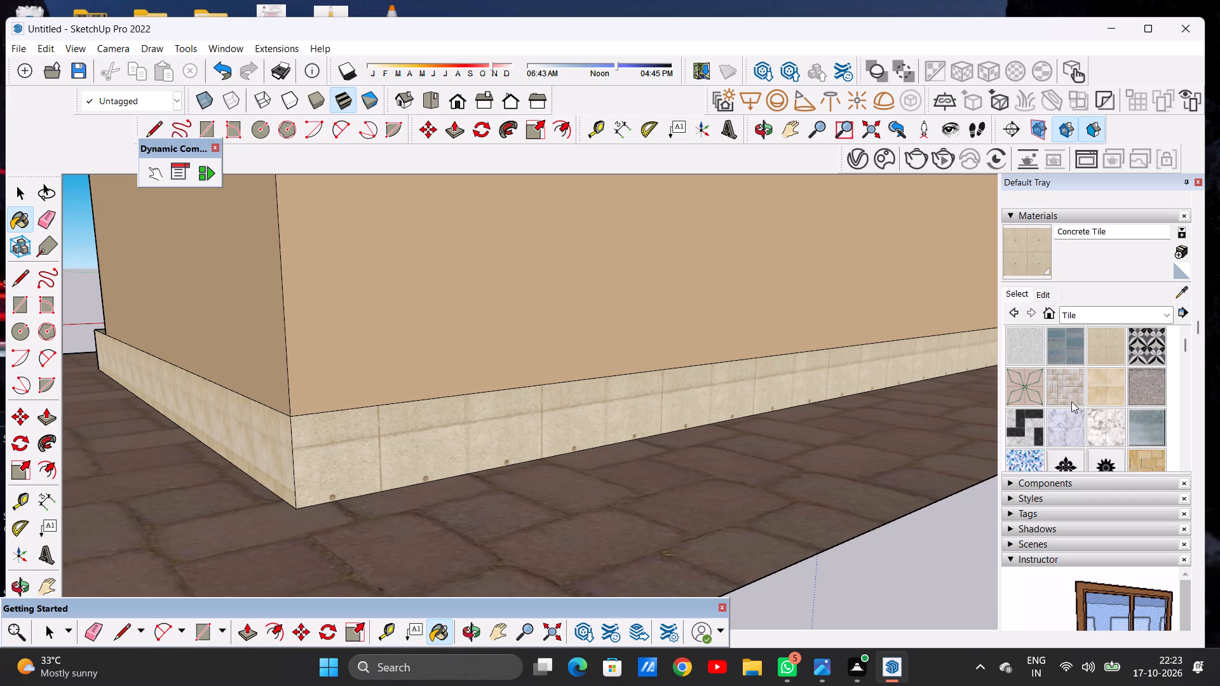
click(1106, 386)
scroll(336, 454, up, 7)
click(320, 450)
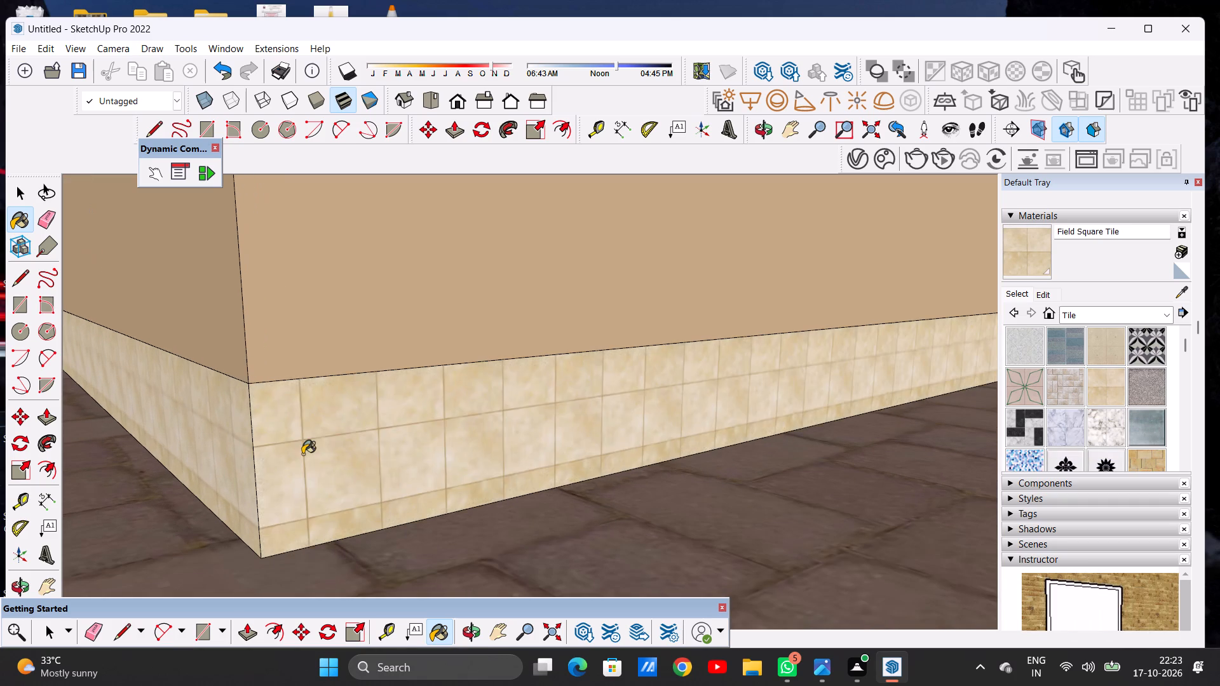
Examine the whole building from the other side, the front view and above to check the plinth, paving and facade.
scroll(297, 487, down, 20)
scroll(297, 487, down, 2)
middle_drag(535, 454, 33, 455)
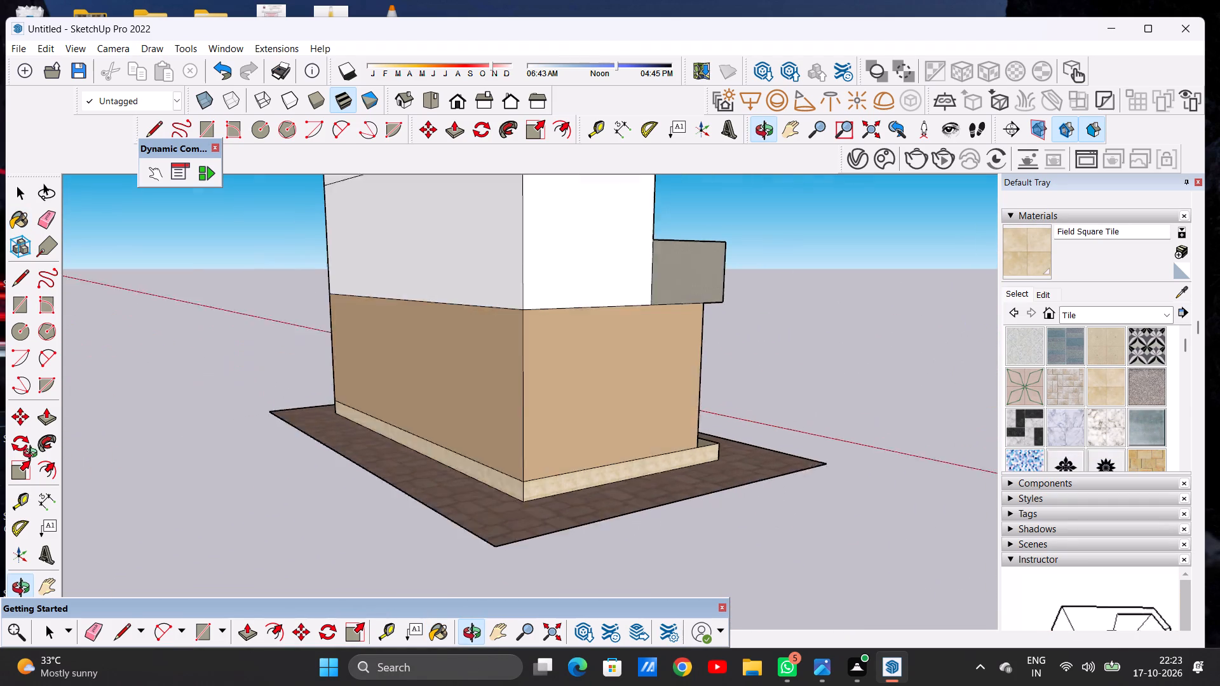
middle_drag(33, 455, 15, 455)
middle_drag(677, 462, 172, 483)
scroll(267, 510, down, 15)
middle_drag(628, 509, 511, 521)
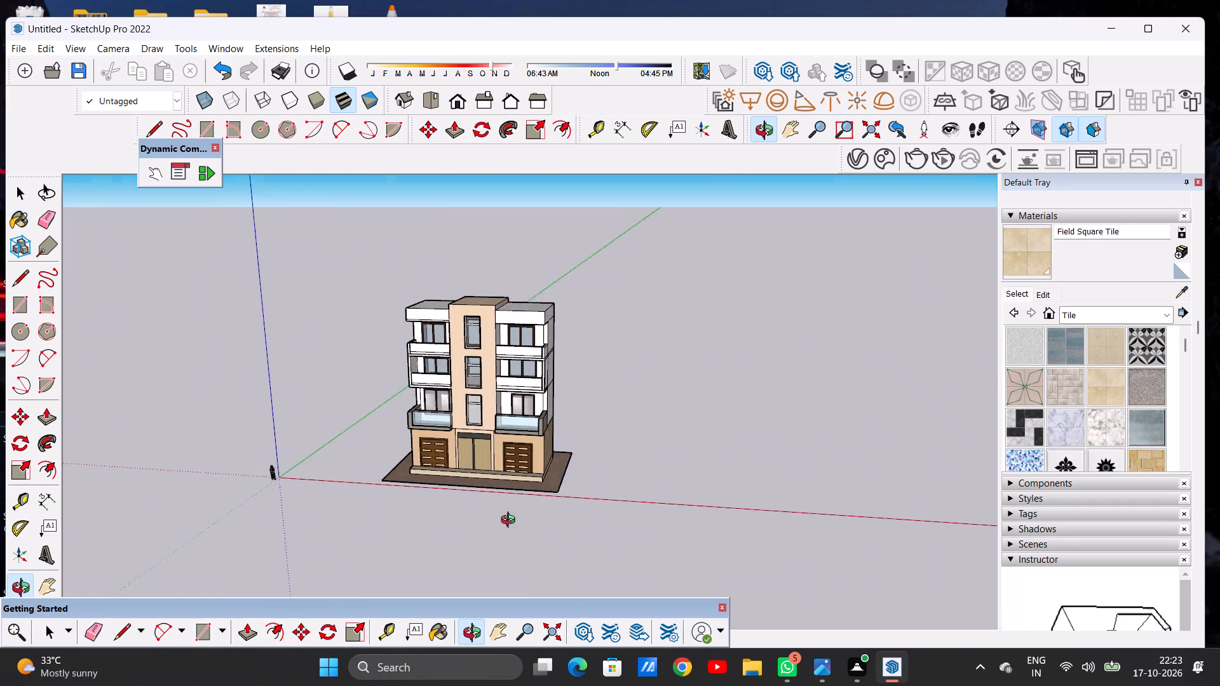
middle_drag(511, 521, 550, 528)
scroll(484, 454, up, 8)
key(space)
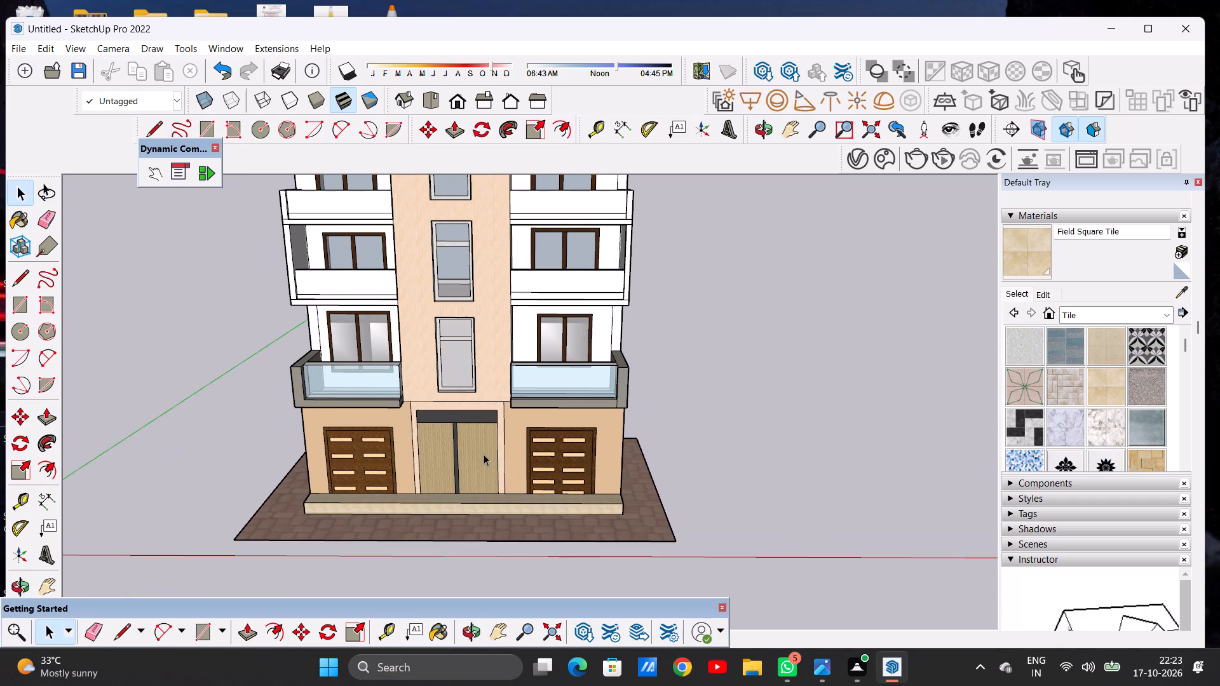
click(428, 102)
click(454, 104)
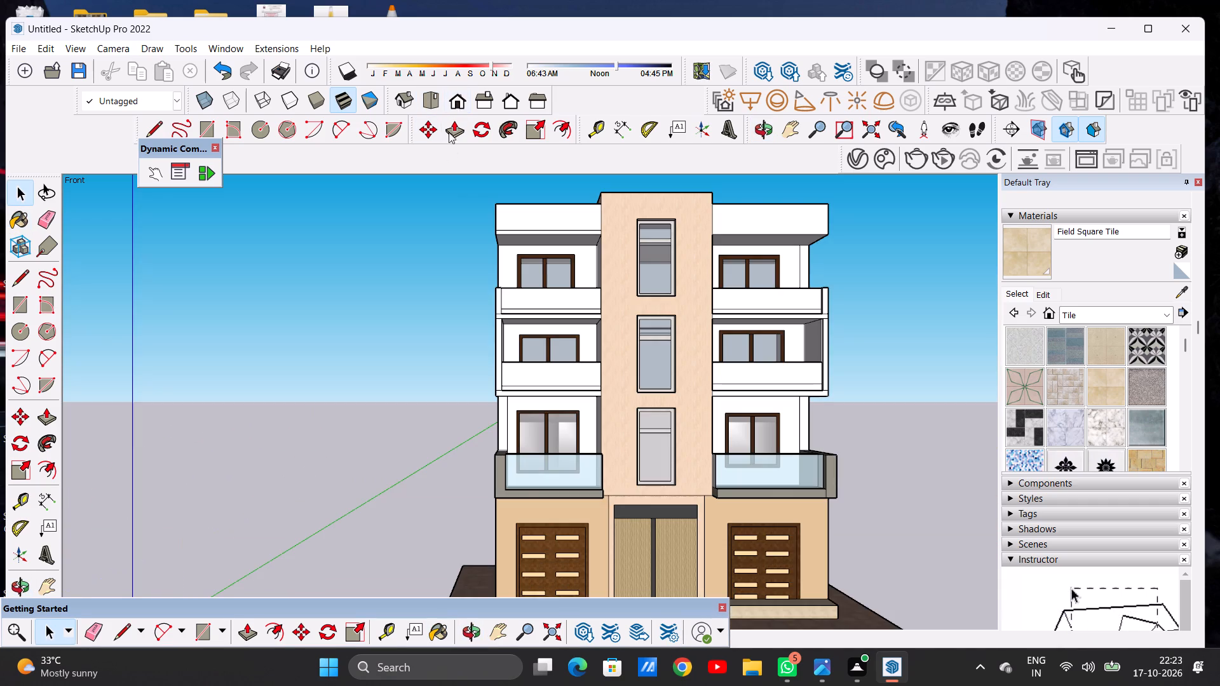
scroll(562, 285, down, 9)
scroll(628, 399, up, 7)
scroll(605, 353, up, 1)
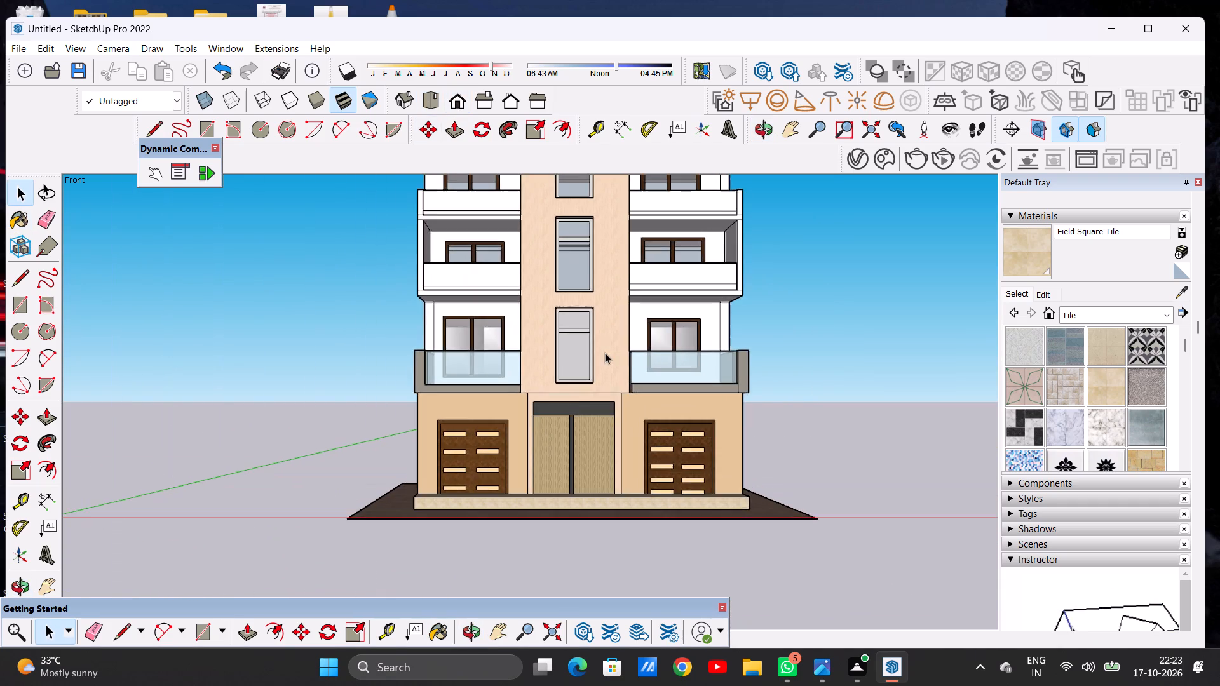
scroll(571, 427, down, 7)
scroll(544, 411, up, 5)
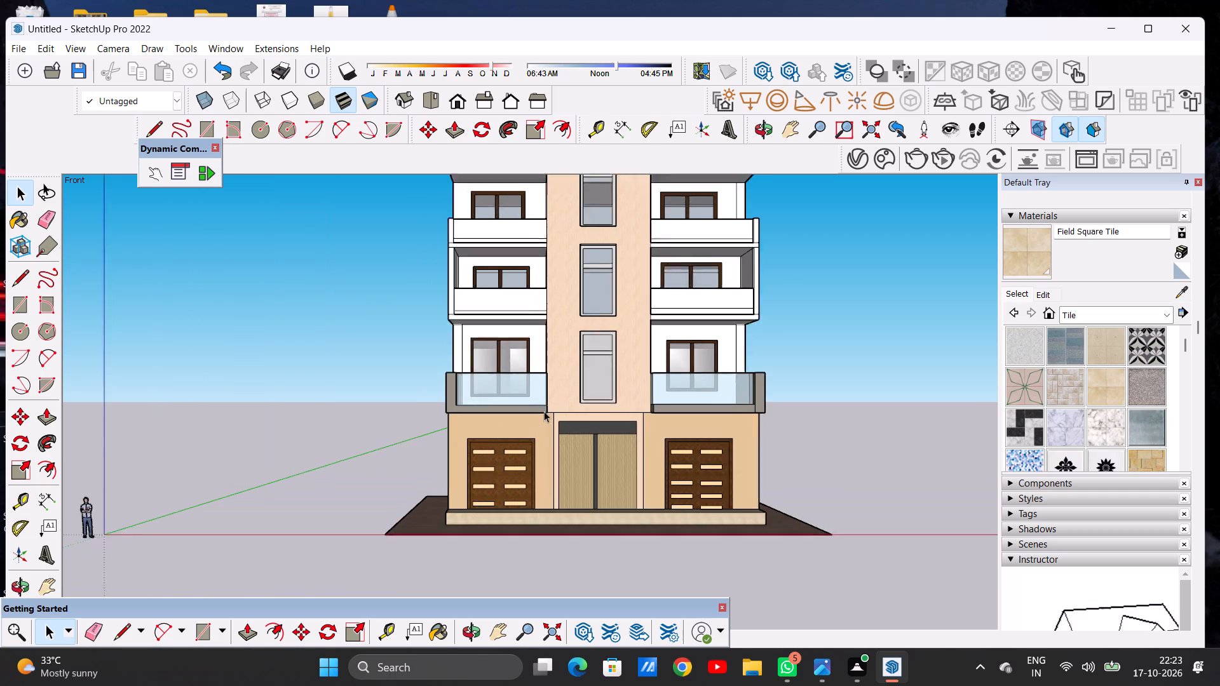
scroll(544, 411, up, 2)
middle_drag(410, 368, 344, 443)
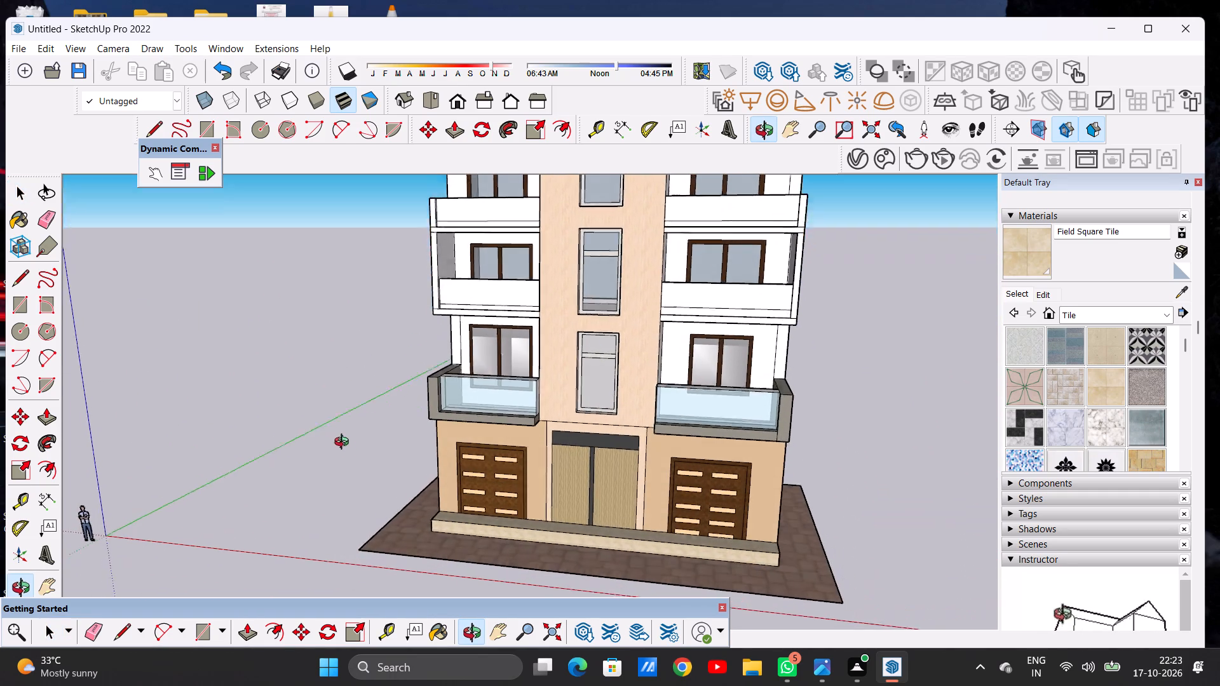
middle_drag(344, 443, 369, 481)
middle_click(369, 481)
scroll(480, 468, down, 4)
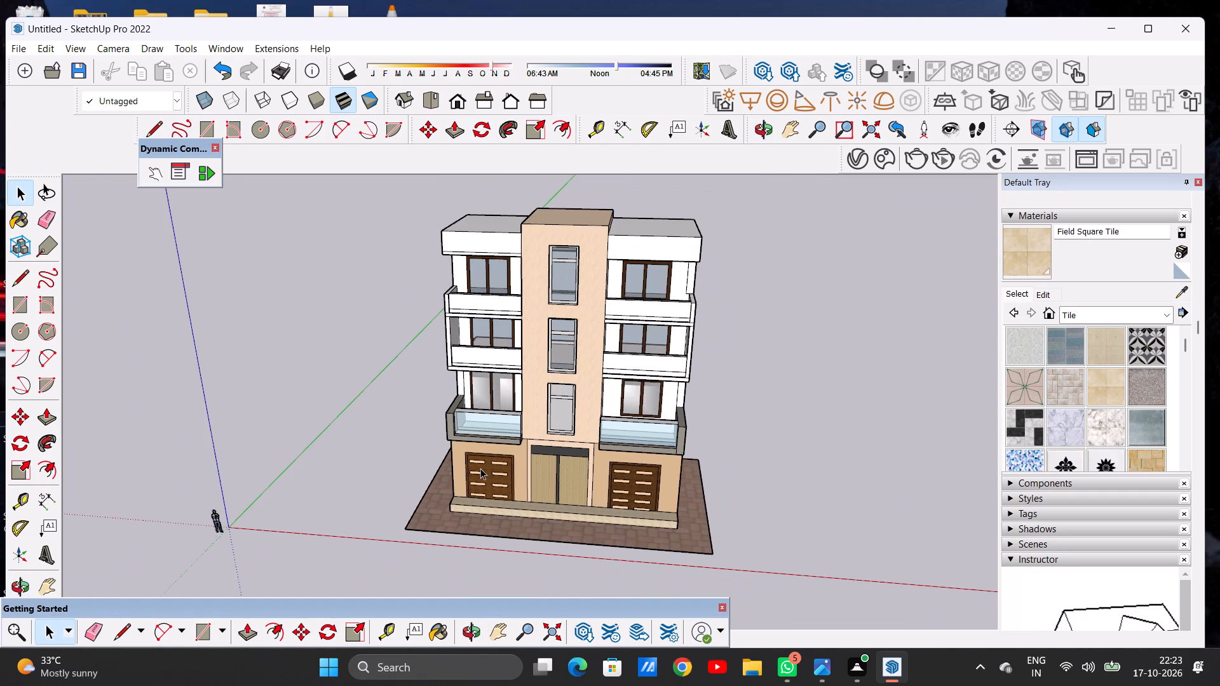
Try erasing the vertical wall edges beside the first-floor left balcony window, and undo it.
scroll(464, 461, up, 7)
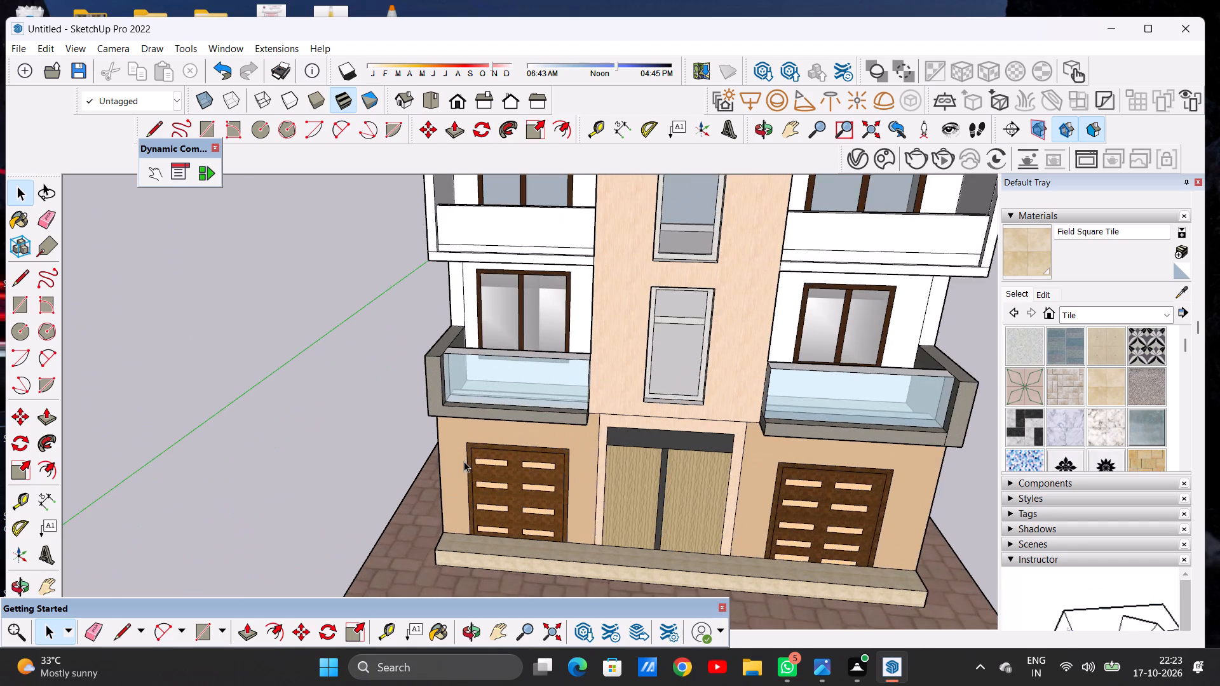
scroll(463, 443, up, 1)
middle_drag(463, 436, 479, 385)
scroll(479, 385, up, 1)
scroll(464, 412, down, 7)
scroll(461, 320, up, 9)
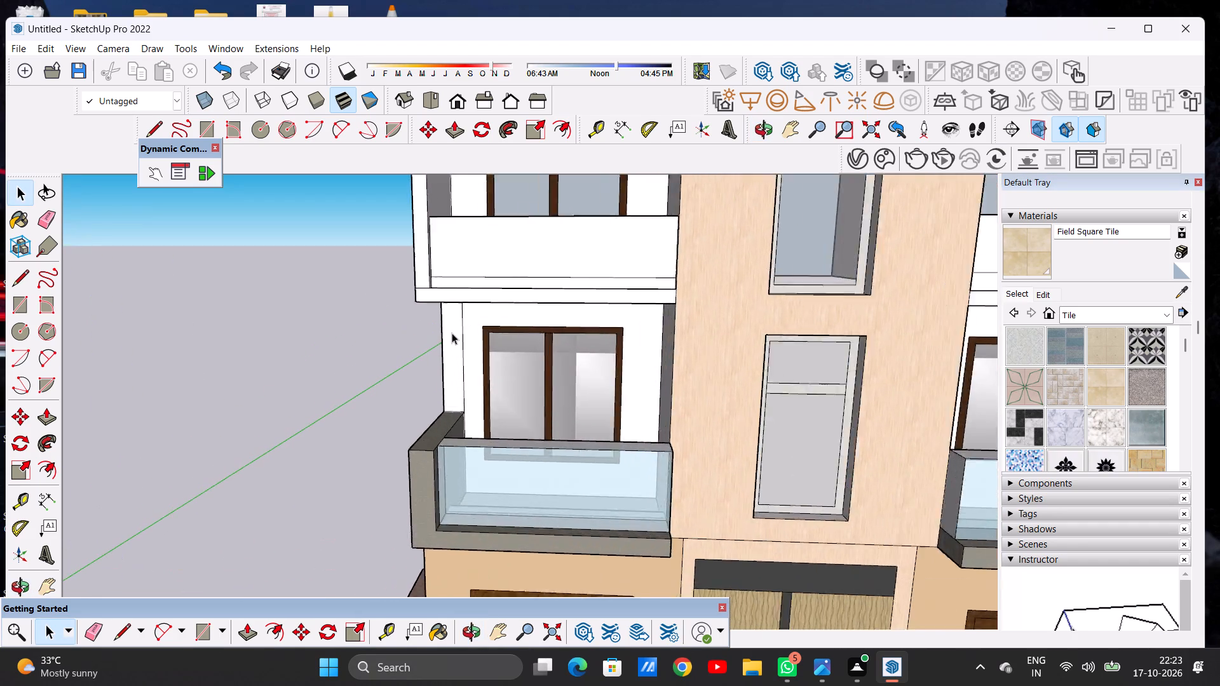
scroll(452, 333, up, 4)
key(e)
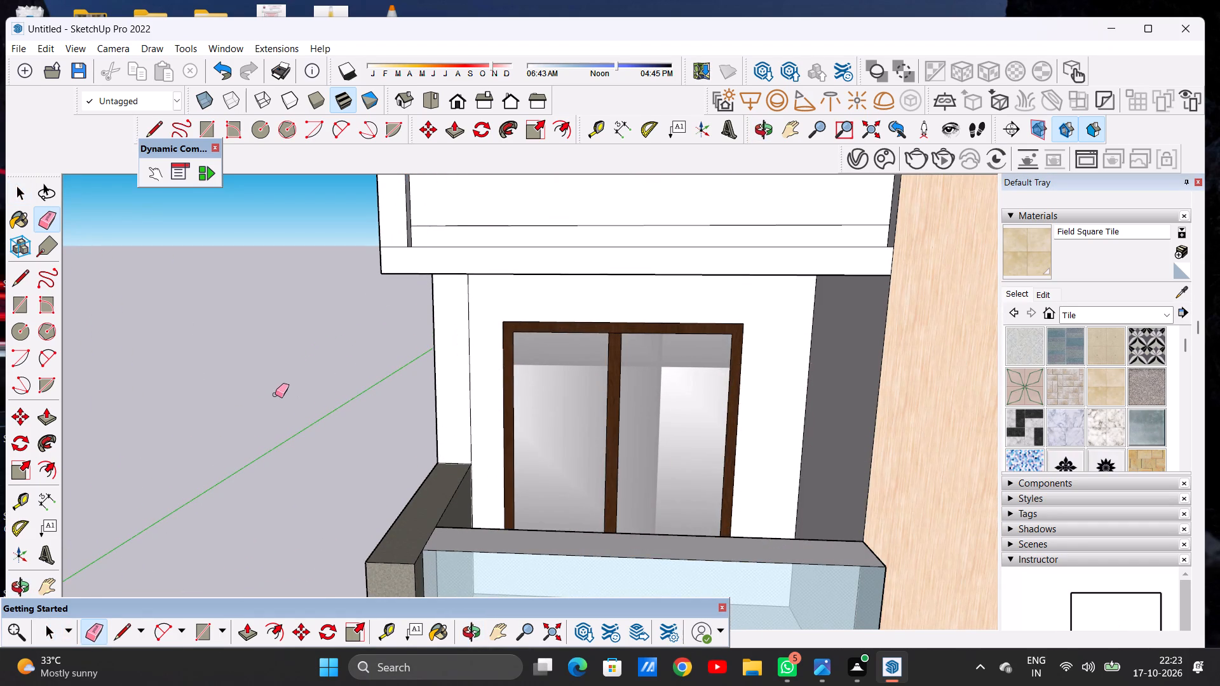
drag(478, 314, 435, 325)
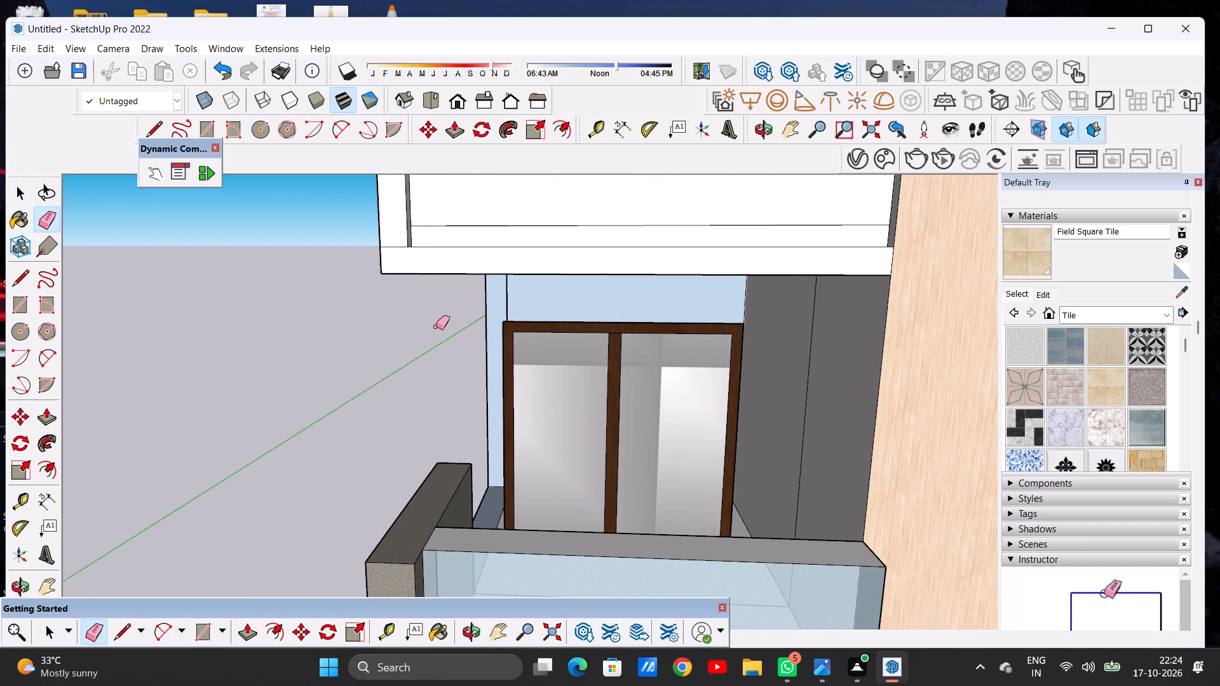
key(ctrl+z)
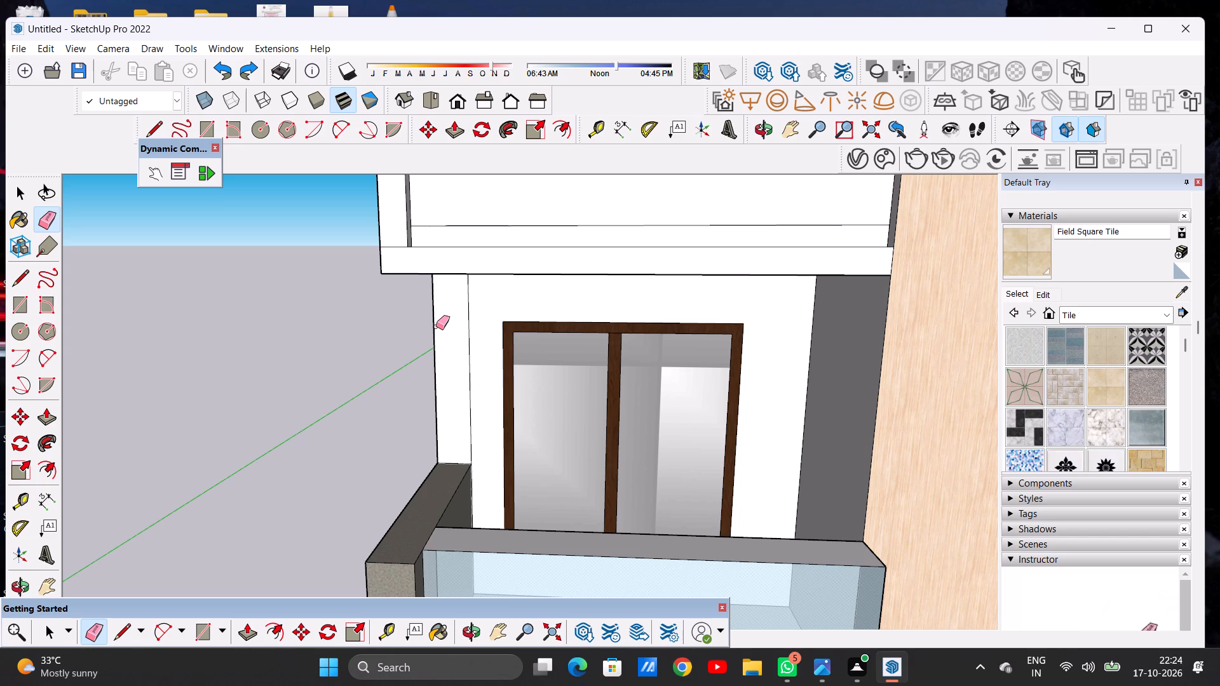
Erase the vertical seam edge on the outer side of both the left and right first-floor balcony windows.
scroll(456, 338, up, 7)
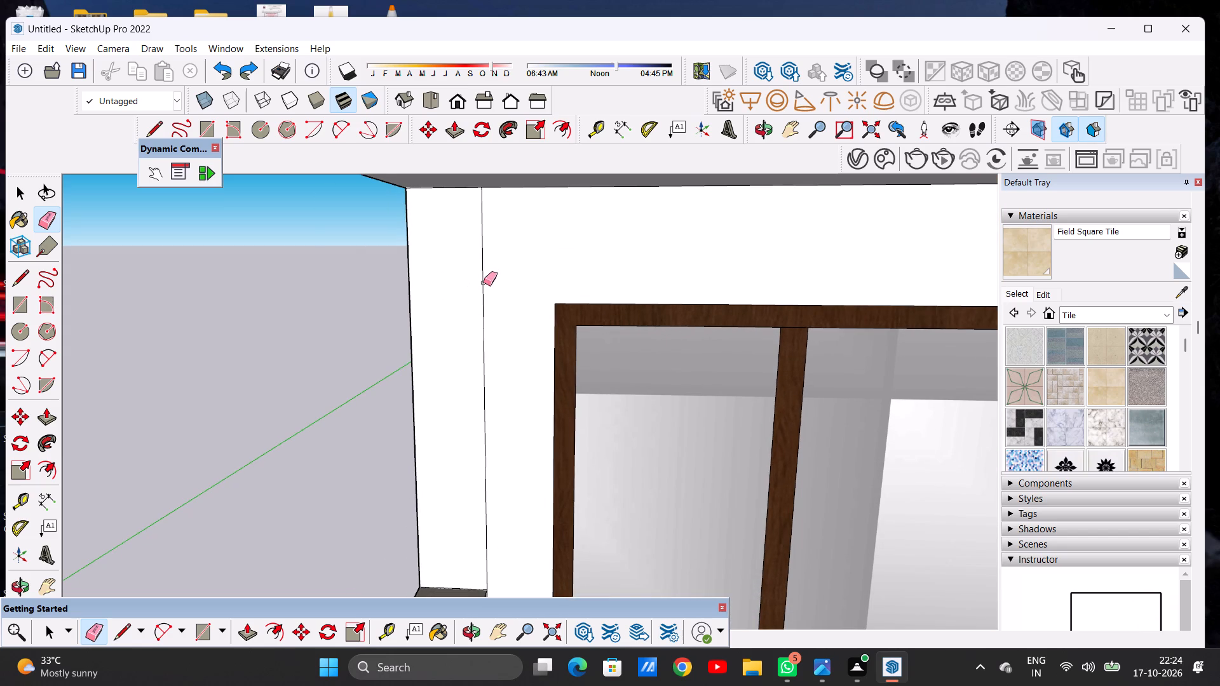
click(482, 285)
scroll(478, 323, down, 20)
scroll(478, 323, down, 8)
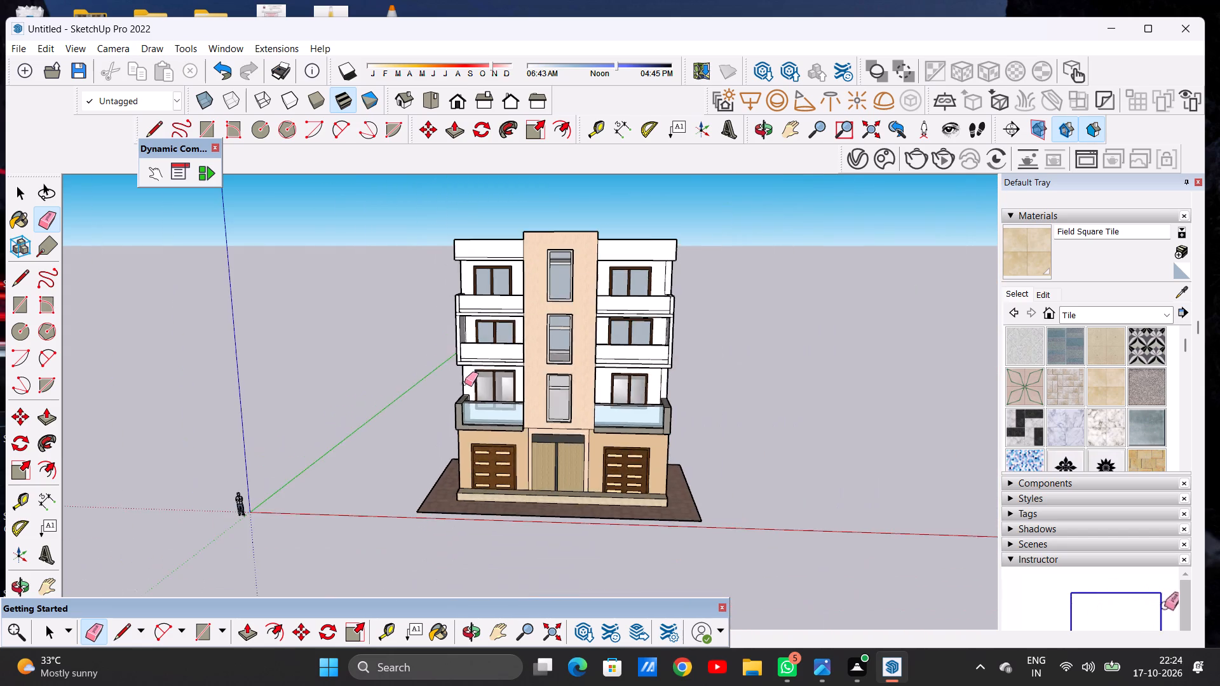
scroll(647, 401, up, 7)
scroll(675, 389, up, 14)
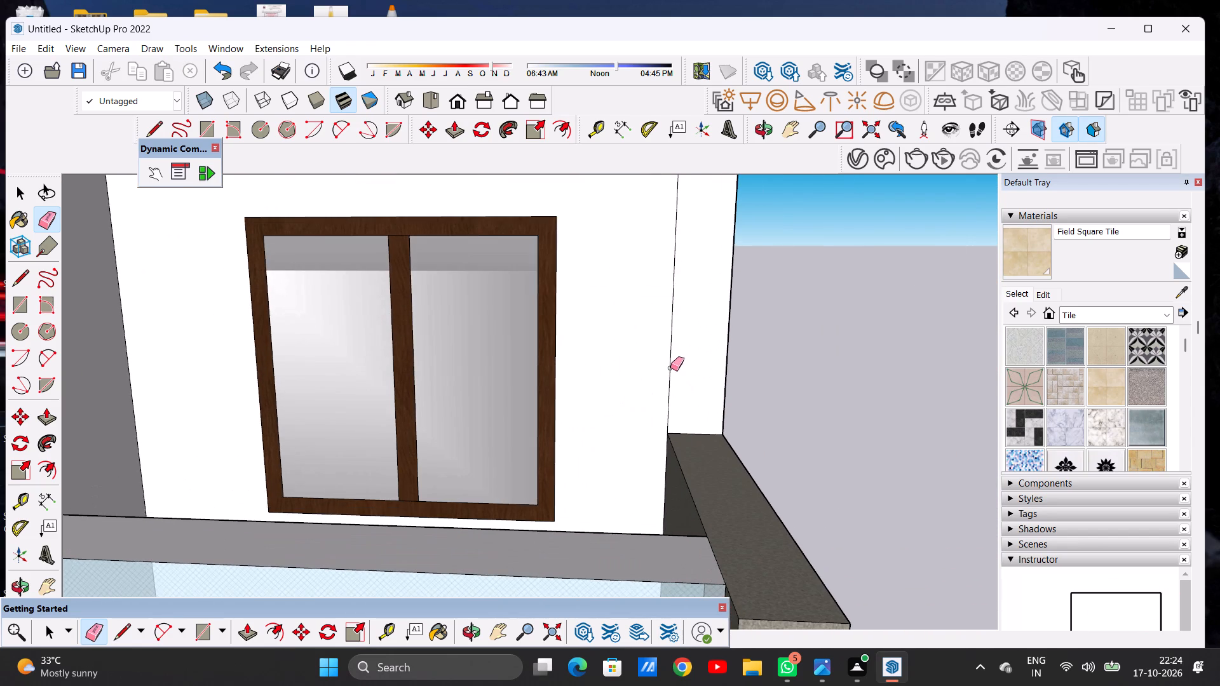
click(670, 368)
Erase the vertical seam edge and the short leftover edge beside the third-floor right balcony window.
scroll(646, 411, down, 20)
scroll(646, 411, down, 2)
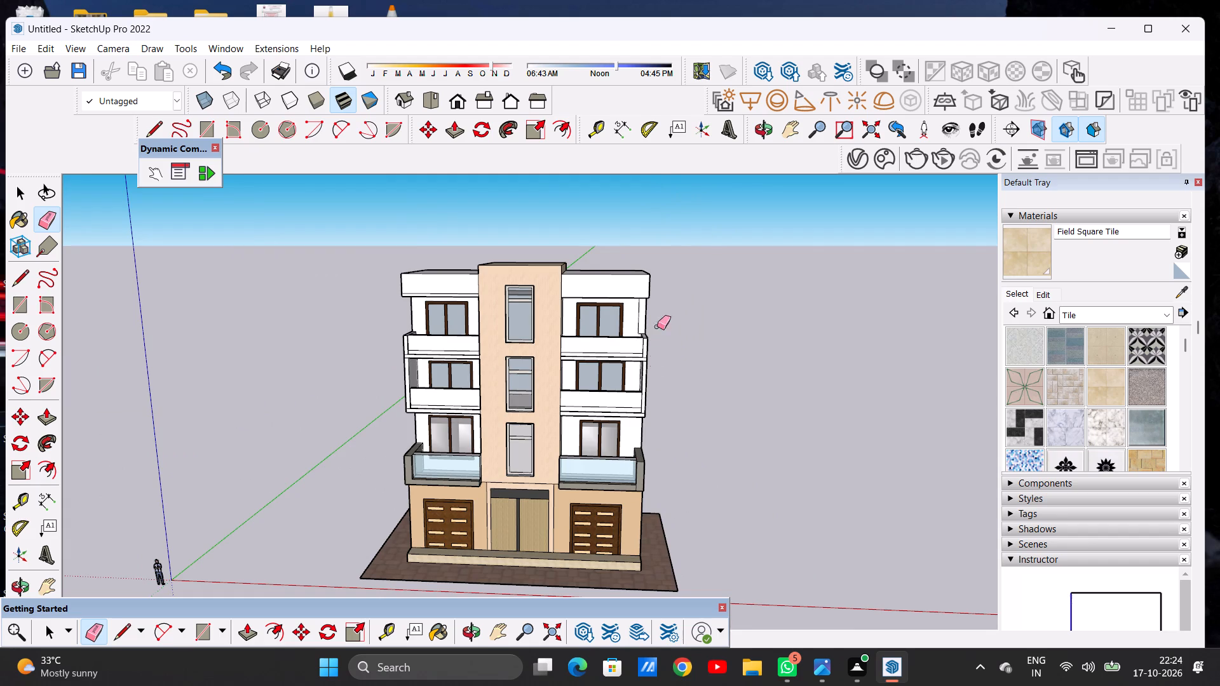
scroll(665, 283, up, 18)
click(616, 339)
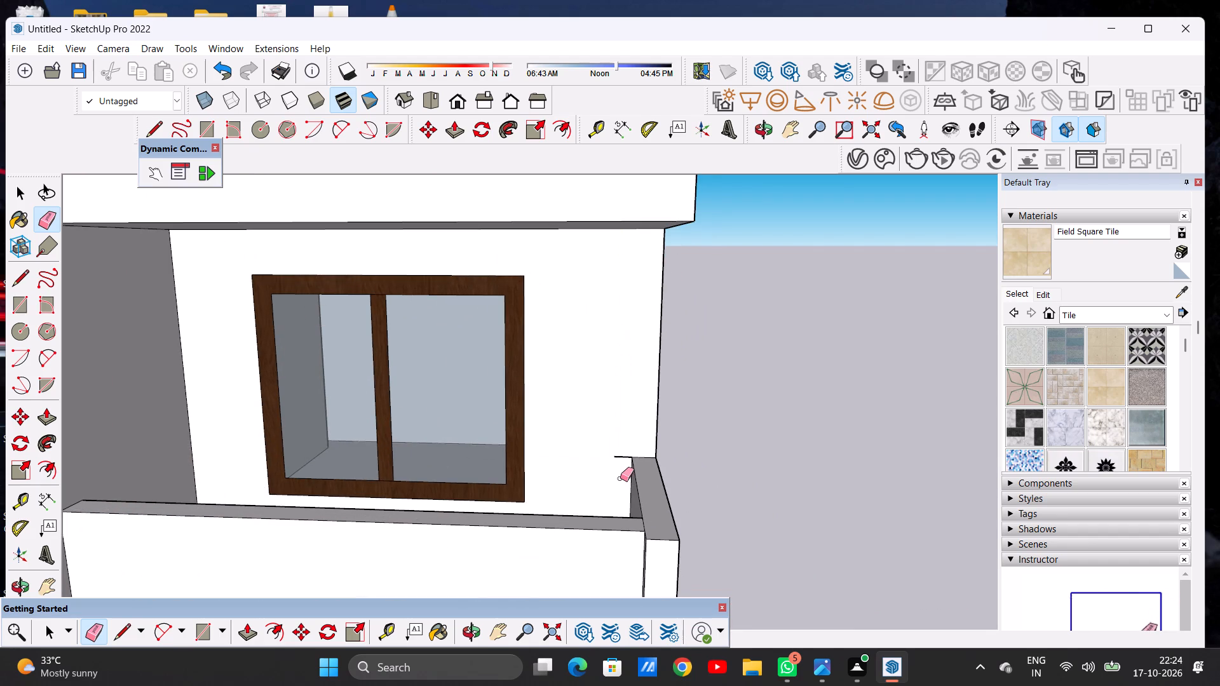
scroll(620, 480, up, 5)
drag(630, 434, 631, 452)
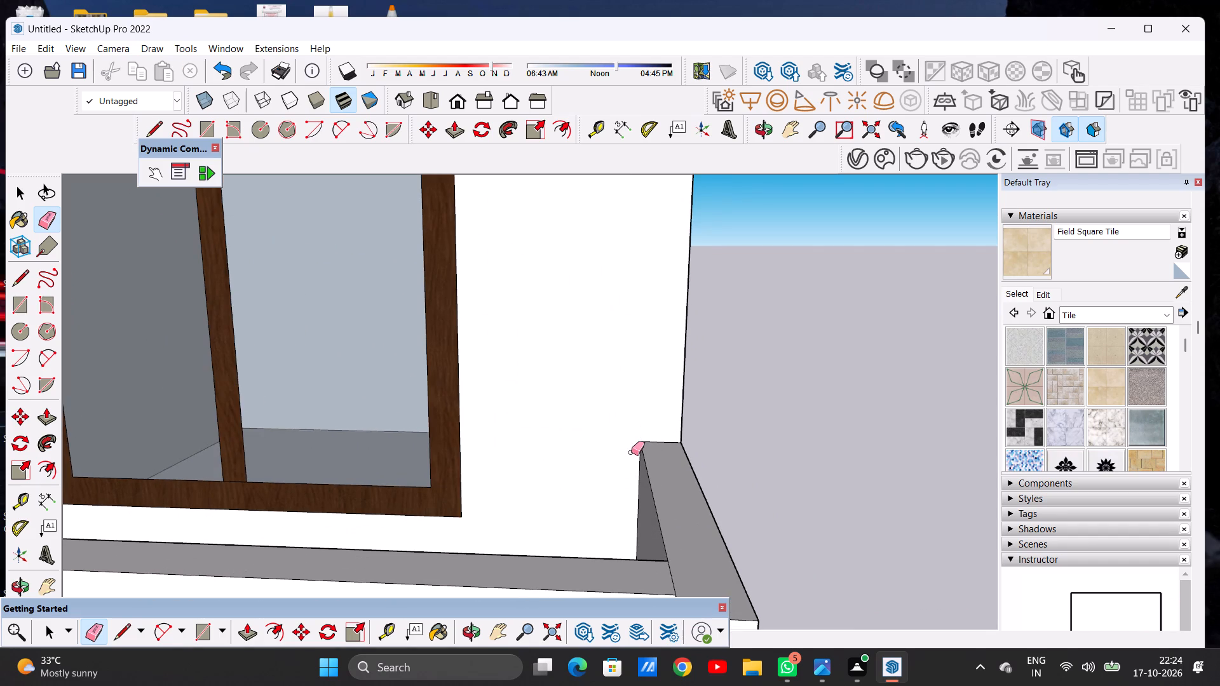
Paint the front and side faces of the left roof parapet with Concrete Aggregate Smoke from the Asphalt and Concrete materials.
key(space)
scroll(376, 315, down, 8)
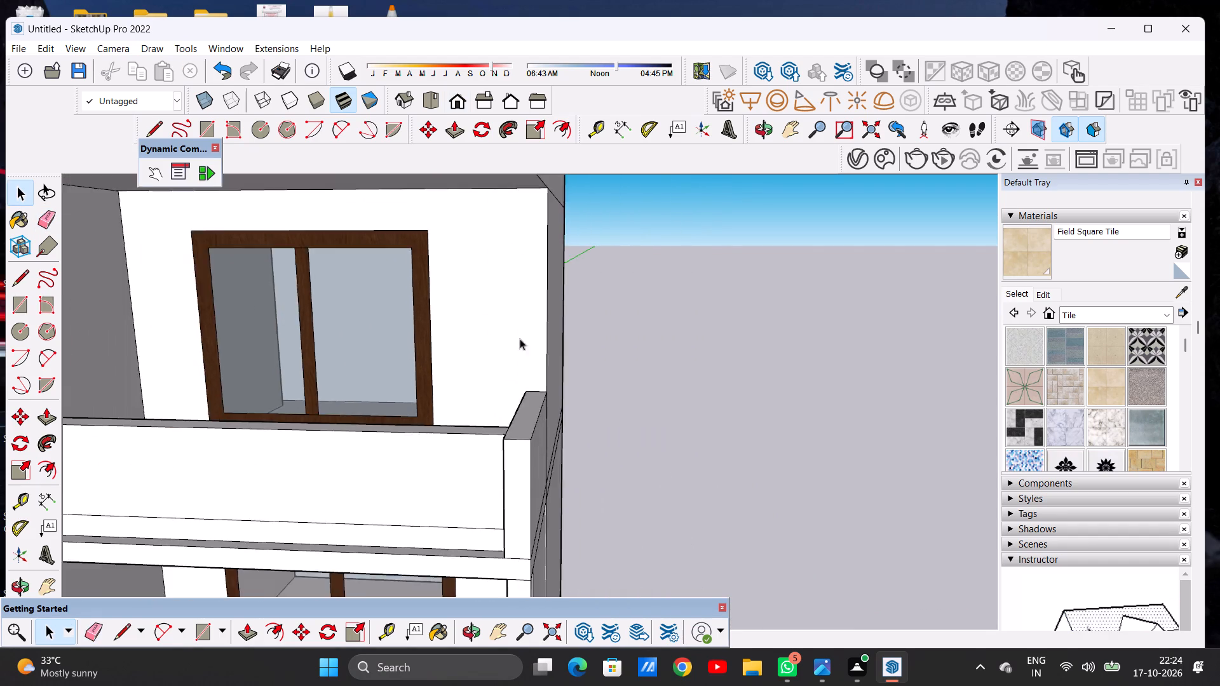
scroll(520, 339, down, 20)
scroll(520, 339, down, 4)
scroll(576, 349, up, 6)
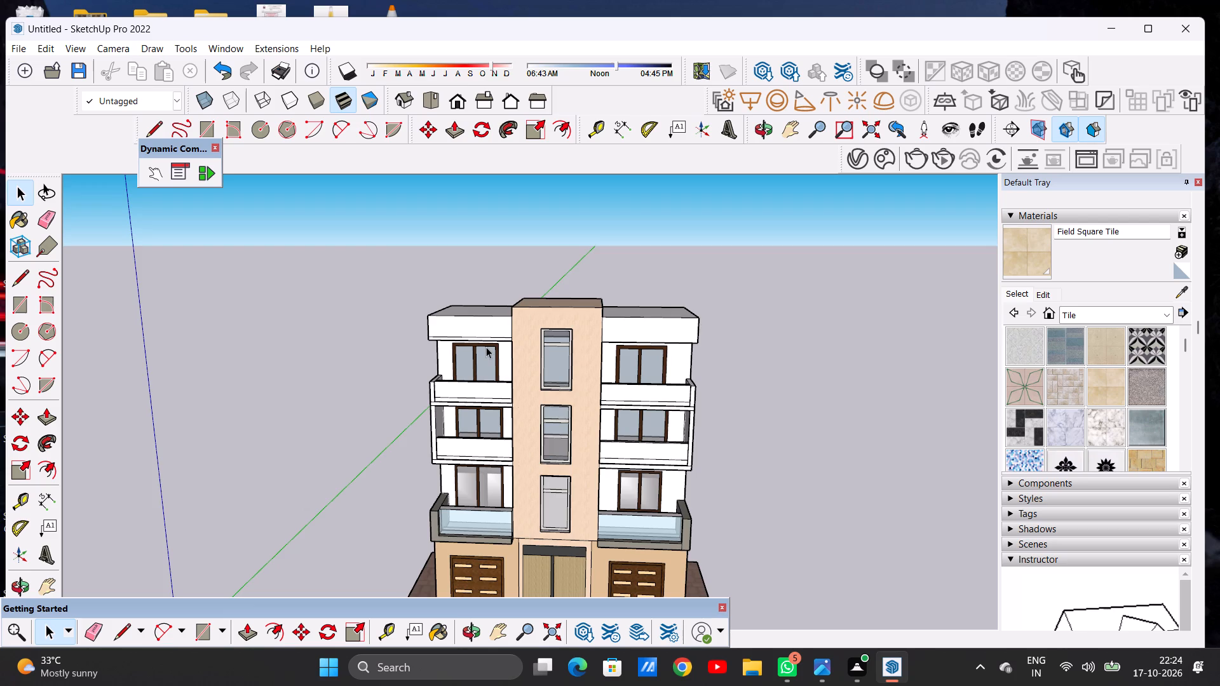
middle_drag(484, 347, 478, 316)
scroll(477, 344, up, 7)
middle_drag(403, 343, 608, 368)
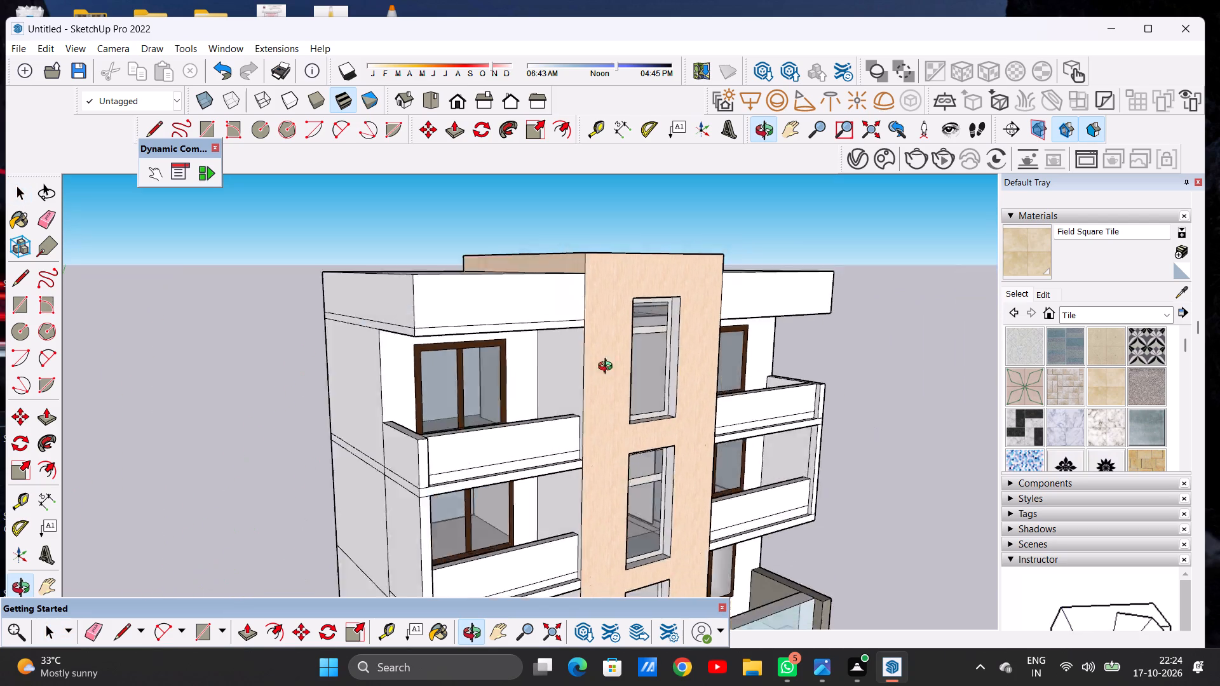
middle_drag(608, 368, 617, 403)
scroll(477, 303, up, 7)
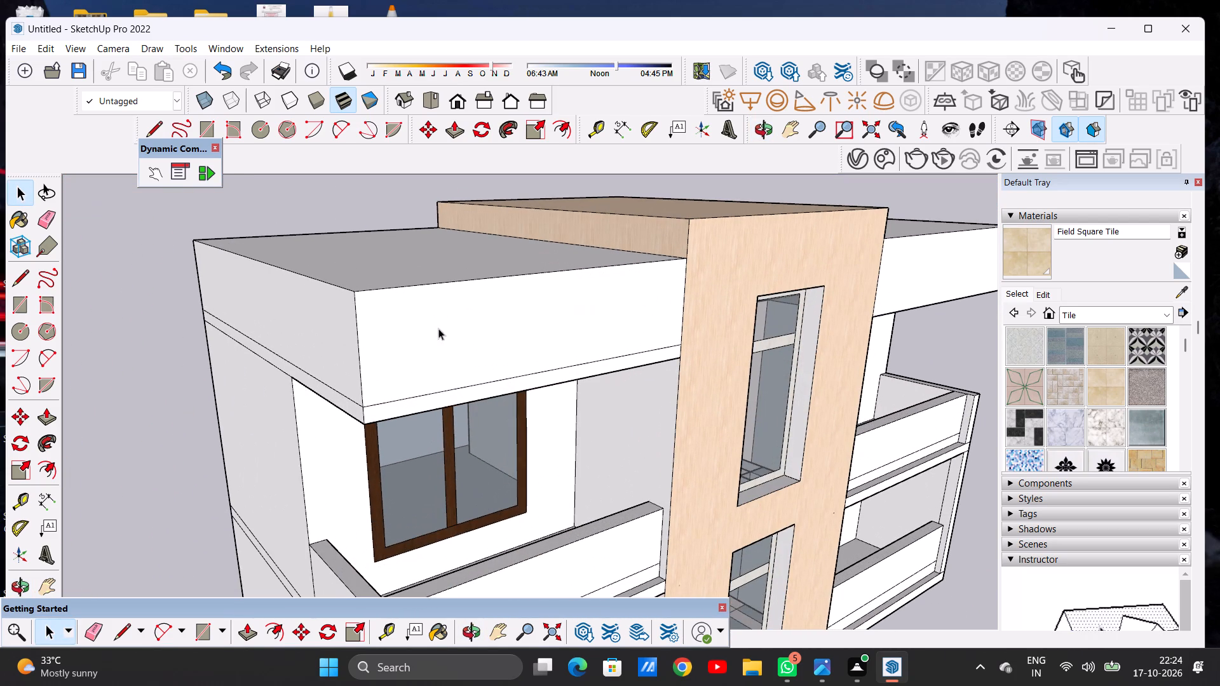
click(1080, 314)
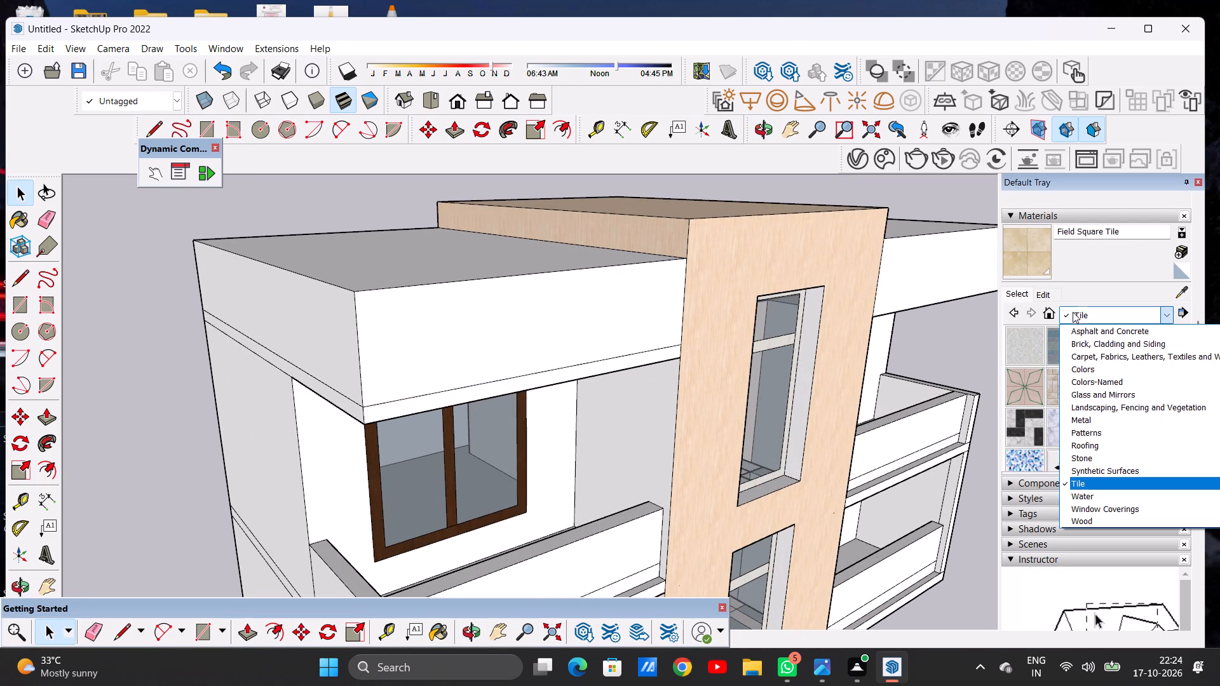
click(1079, 337)
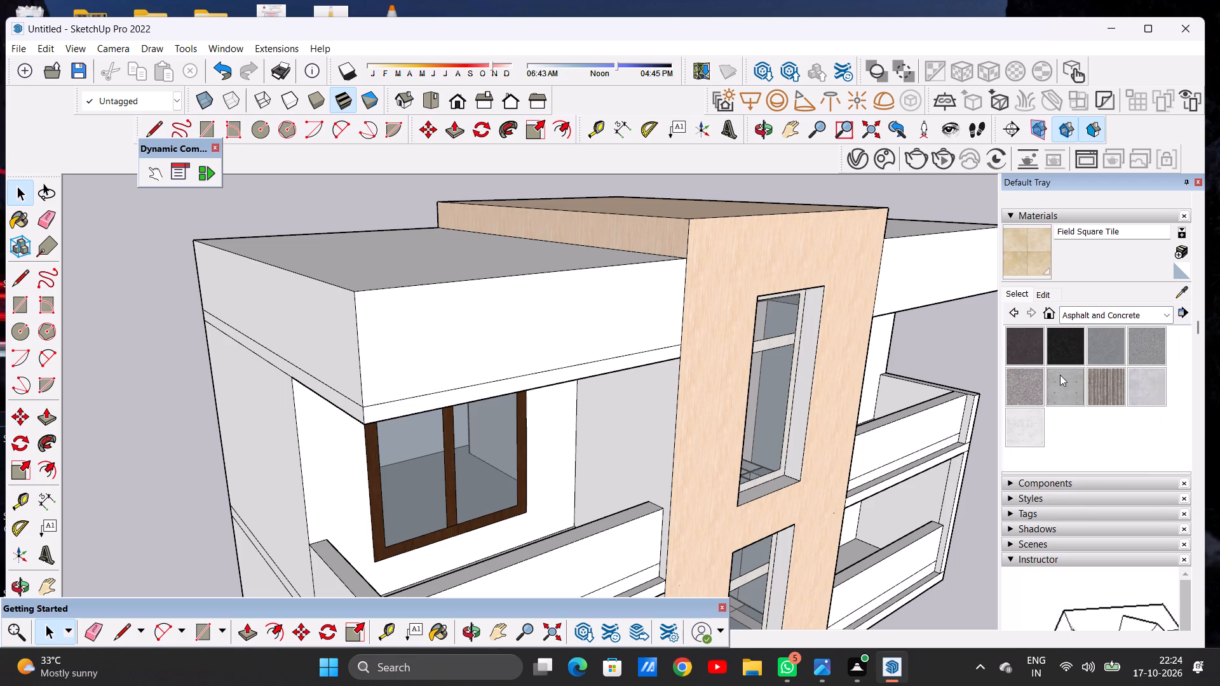
click(1026, 397)
scroll(333, 356, up, 5)
click(414, 321)
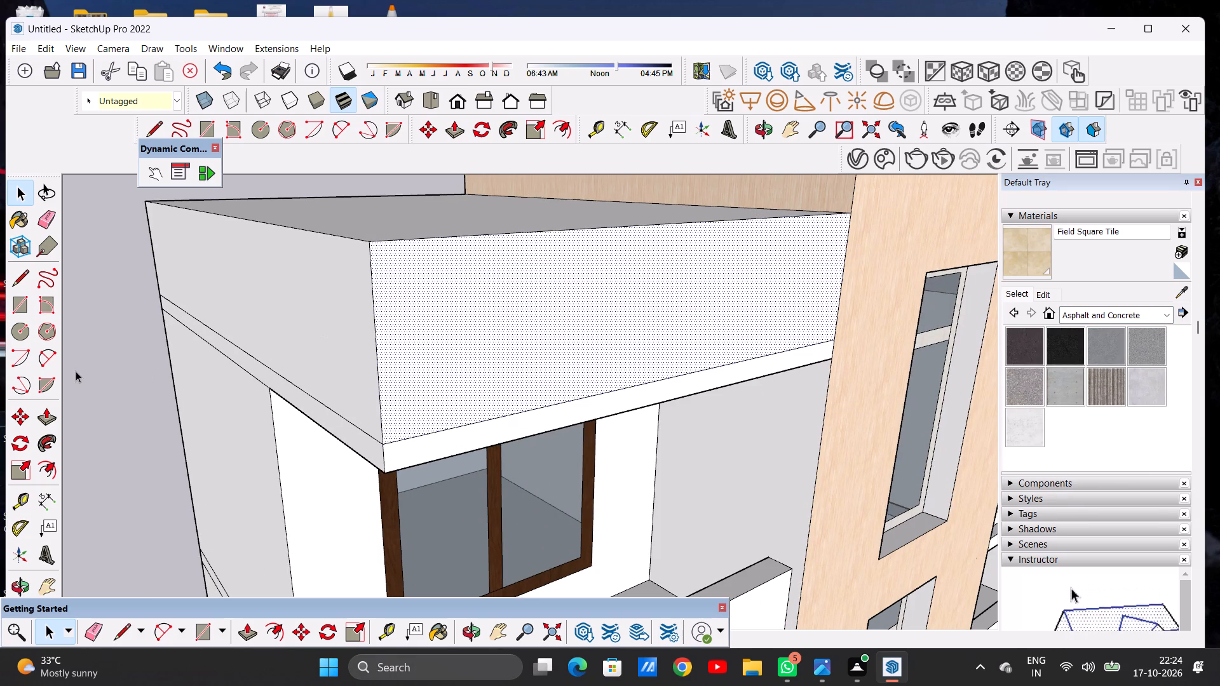
click(76, 371)
click(1023, 388)
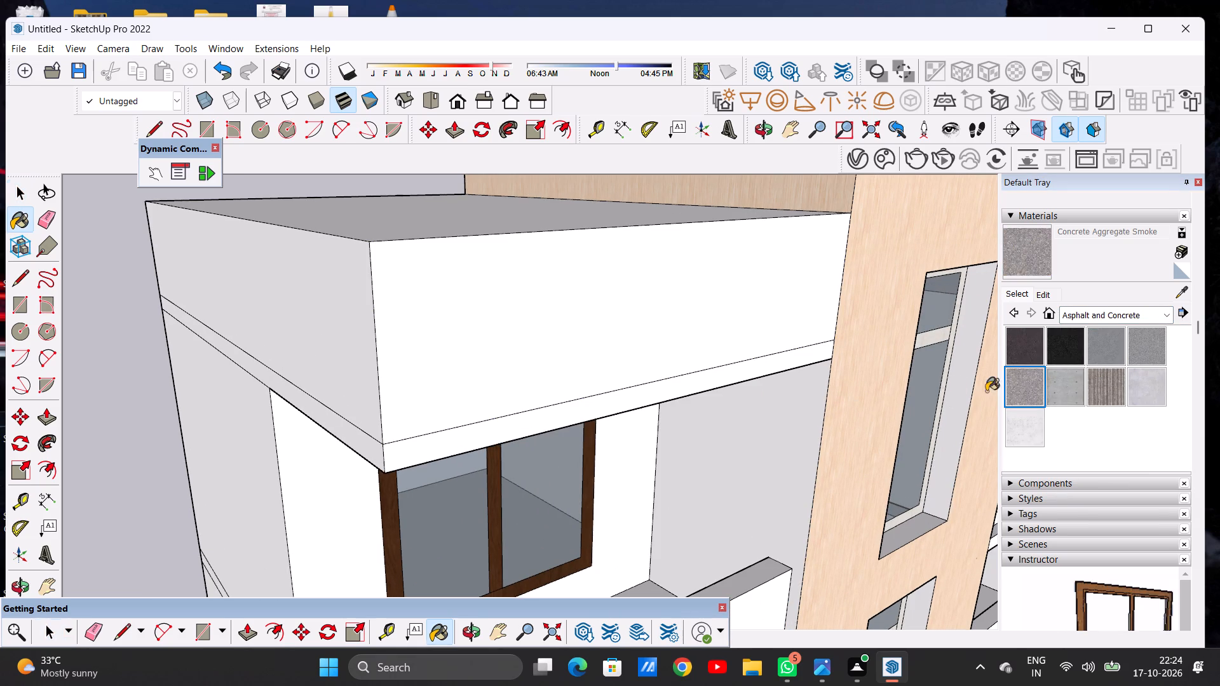
click(447, 366)
click(371, 347)
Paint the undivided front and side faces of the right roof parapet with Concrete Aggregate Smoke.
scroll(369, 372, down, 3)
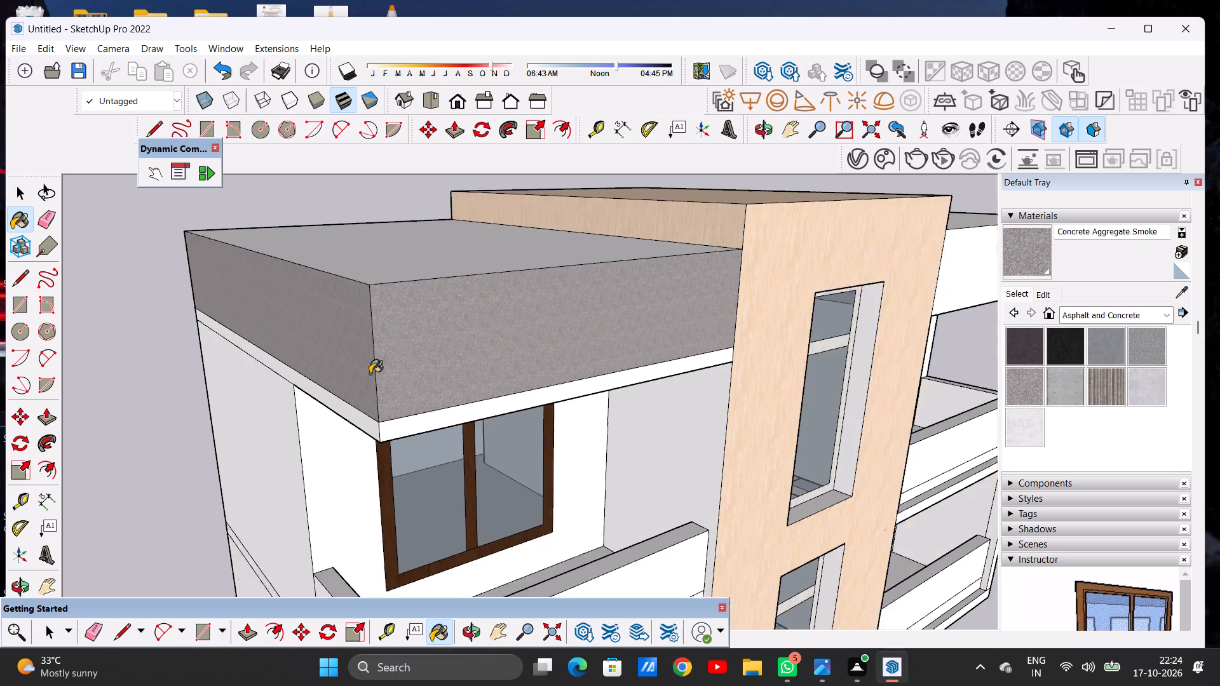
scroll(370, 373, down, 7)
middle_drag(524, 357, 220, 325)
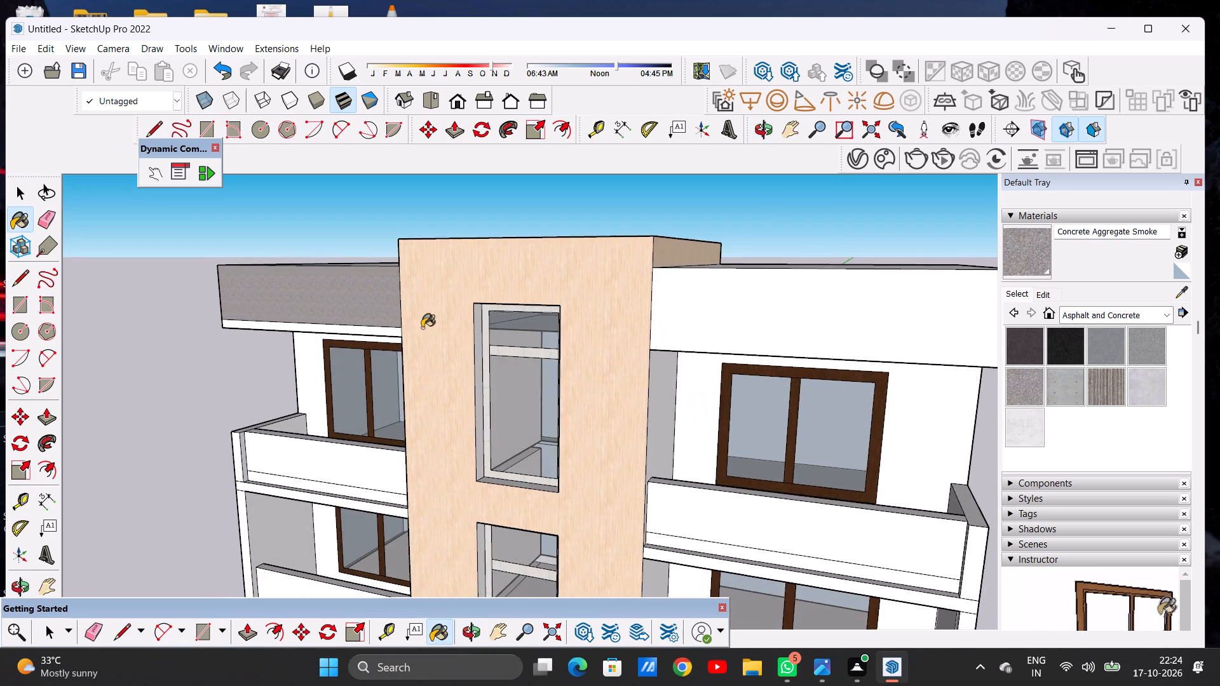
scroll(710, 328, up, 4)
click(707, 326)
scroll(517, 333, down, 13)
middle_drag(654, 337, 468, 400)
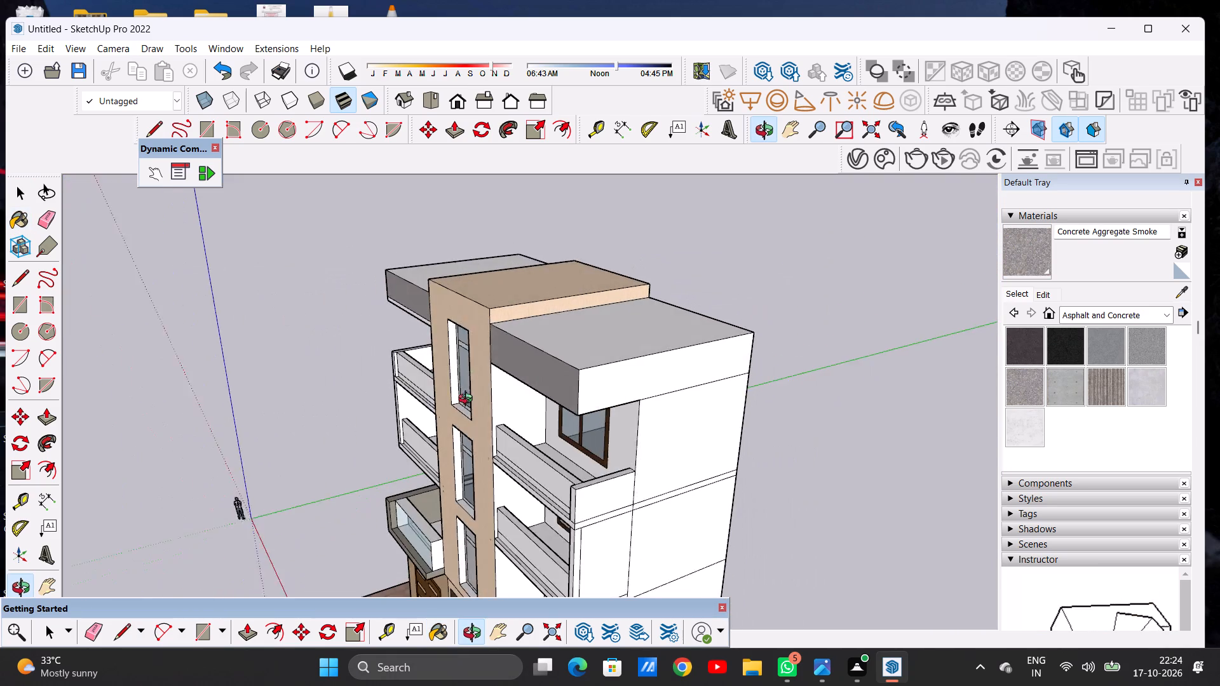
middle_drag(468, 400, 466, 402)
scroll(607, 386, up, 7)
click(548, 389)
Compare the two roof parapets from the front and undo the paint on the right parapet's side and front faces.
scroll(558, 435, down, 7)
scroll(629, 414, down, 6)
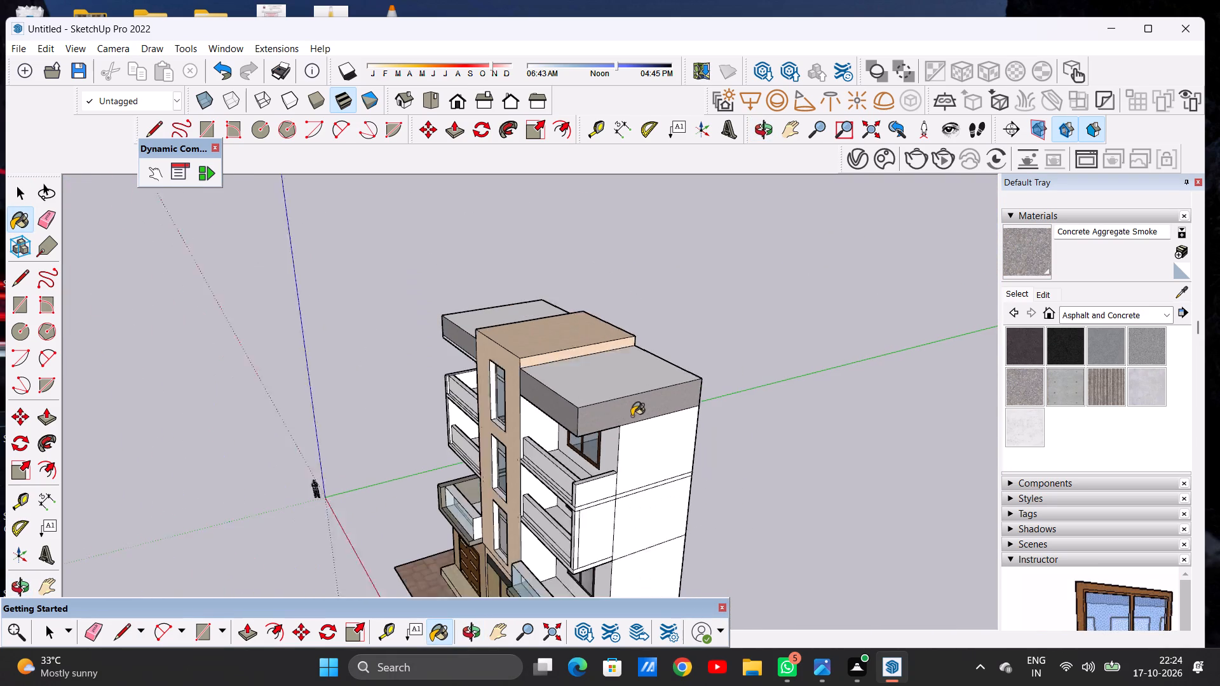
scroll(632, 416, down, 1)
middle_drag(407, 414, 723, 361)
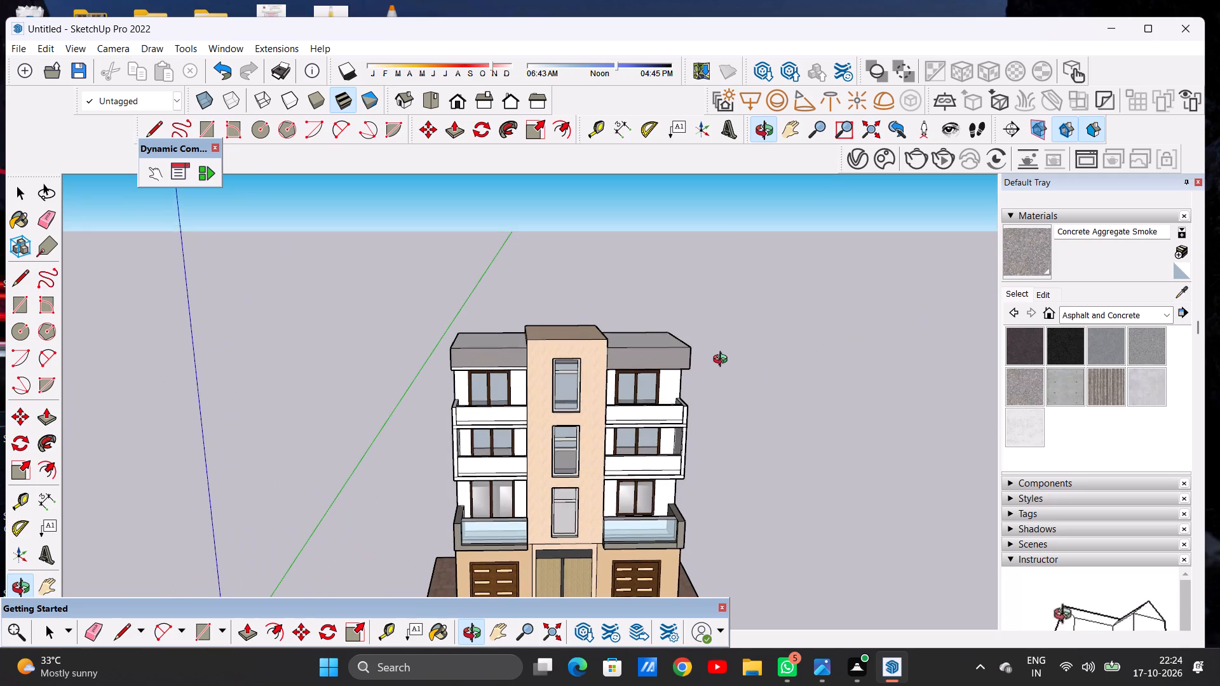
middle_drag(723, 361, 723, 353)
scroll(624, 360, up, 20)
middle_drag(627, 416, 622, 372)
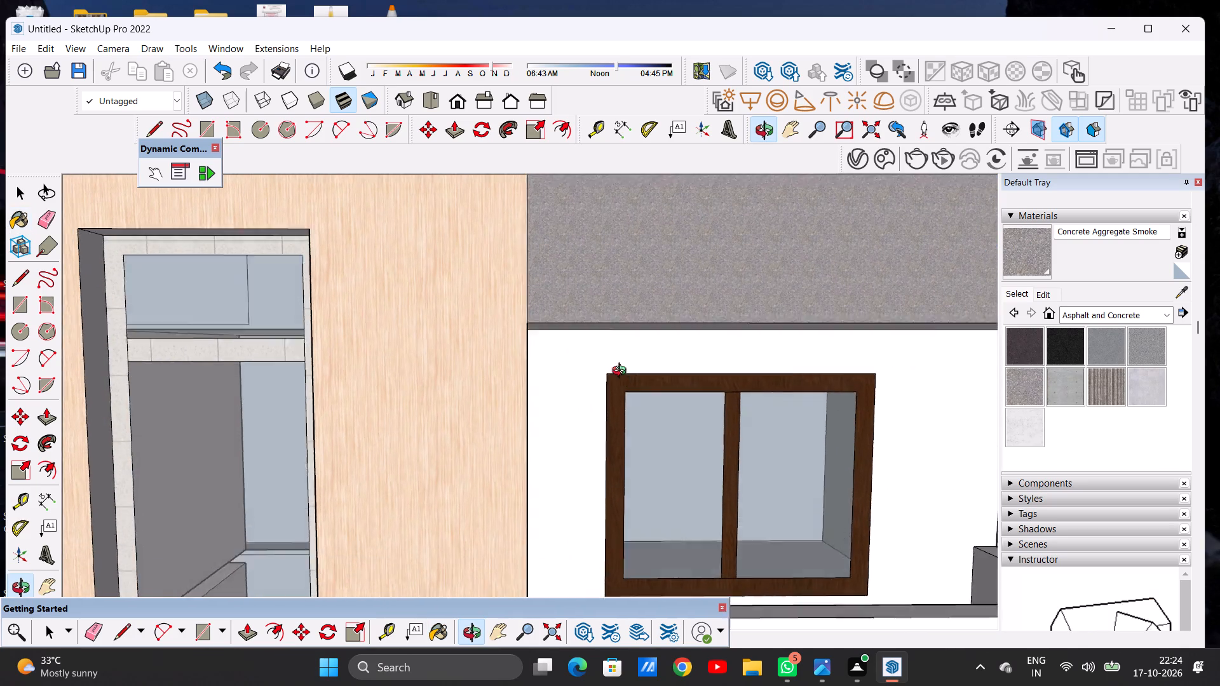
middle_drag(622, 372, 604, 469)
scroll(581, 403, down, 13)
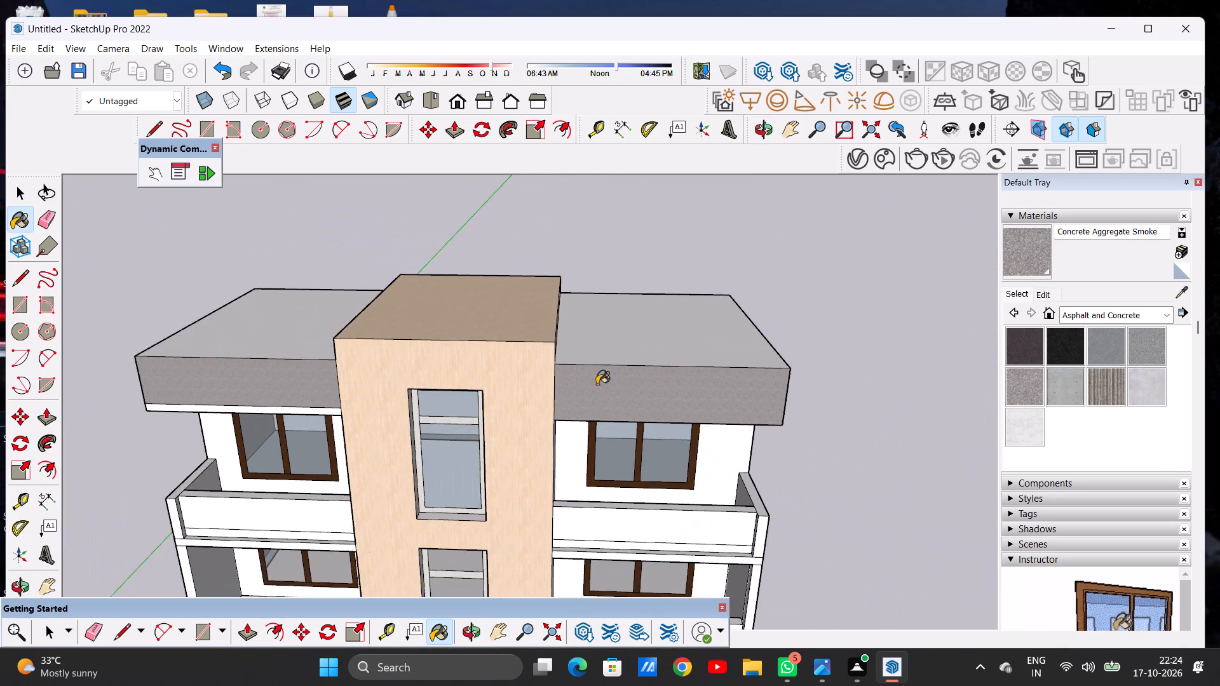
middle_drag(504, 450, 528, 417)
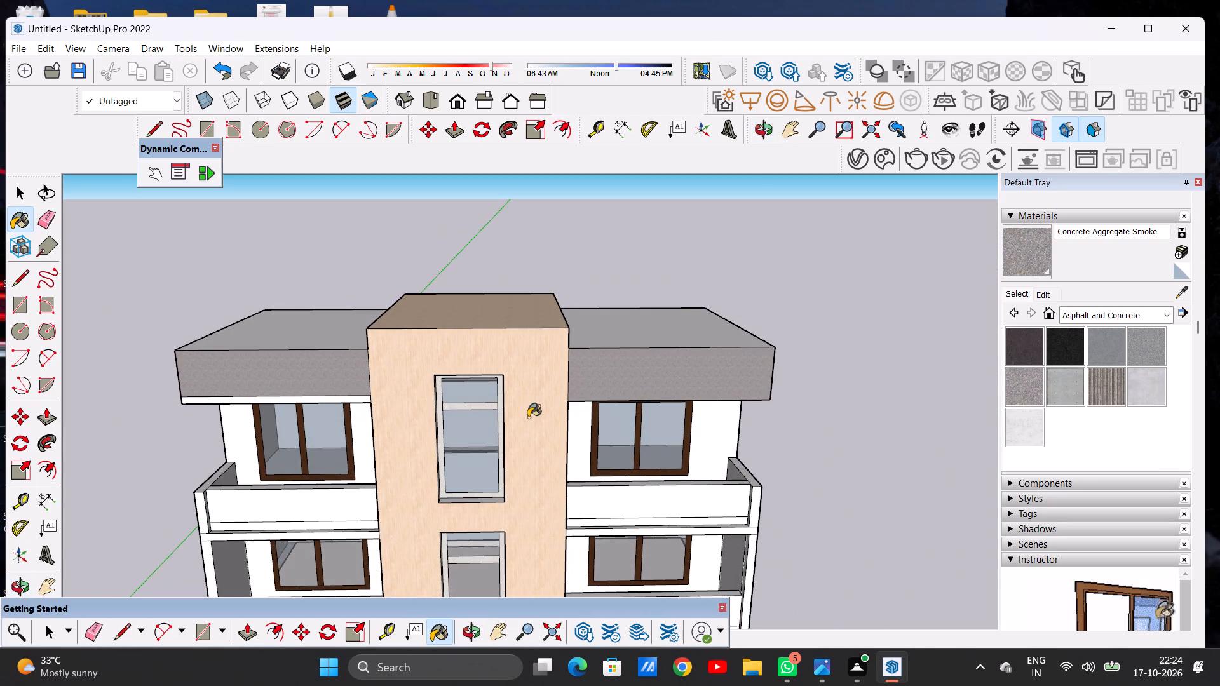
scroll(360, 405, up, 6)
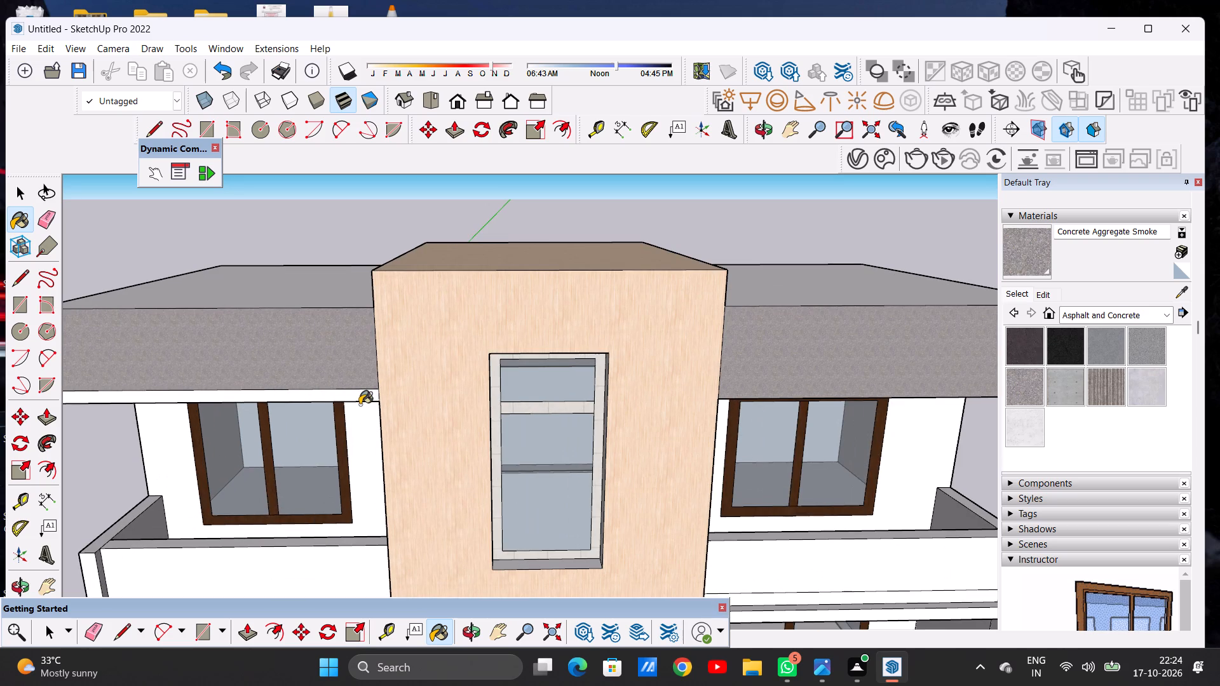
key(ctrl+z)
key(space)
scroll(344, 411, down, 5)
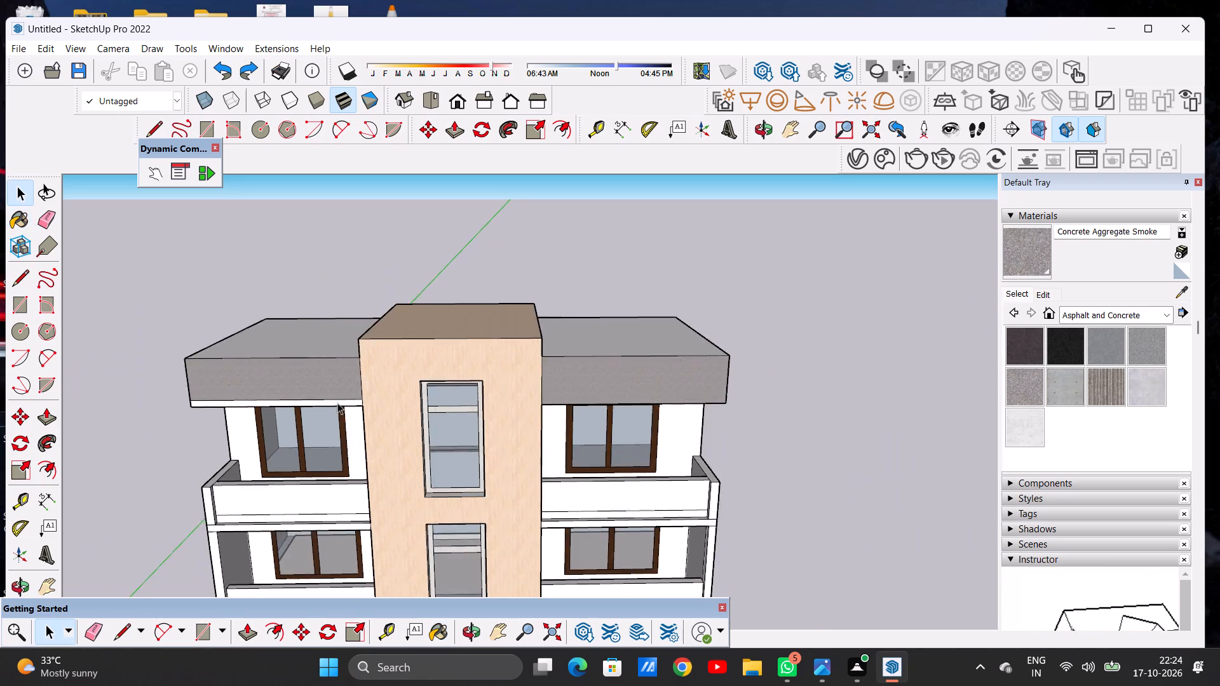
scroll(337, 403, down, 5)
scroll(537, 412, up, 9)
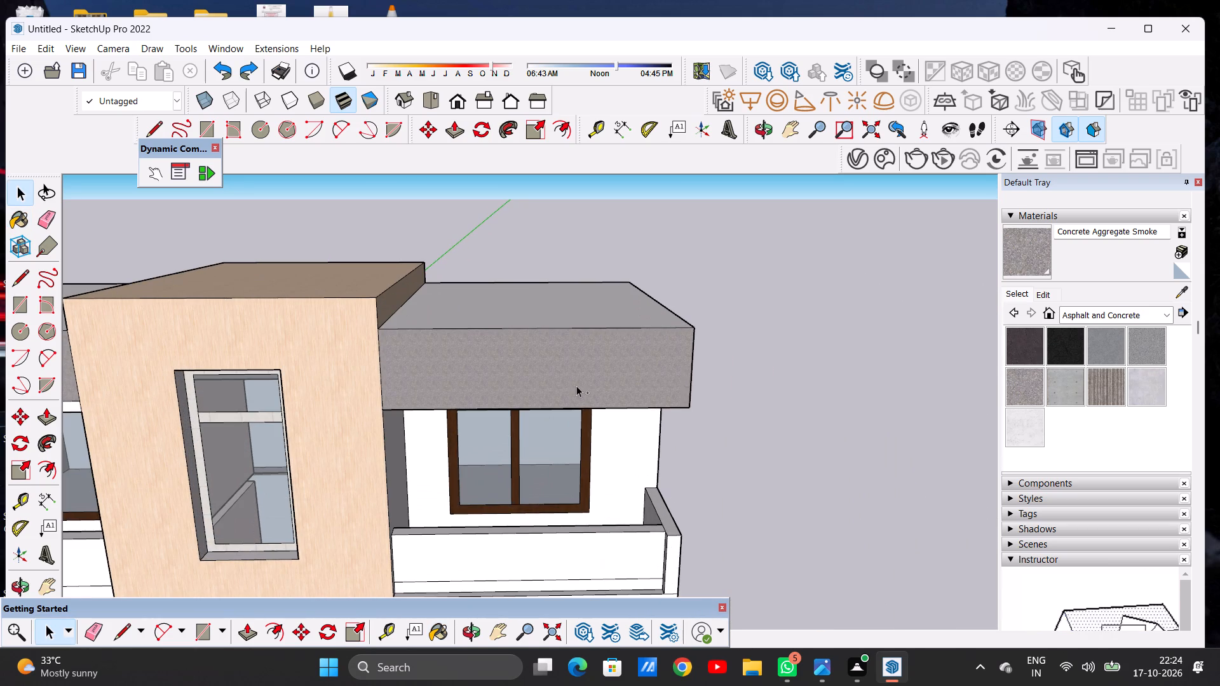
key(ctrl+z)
Draw a horizontal line near the bottom of the right roof parapet's front face, from the tower to the outer corner.
scroll(567, 368, down, 4)
middle_drag(543, 409, 547, 370)
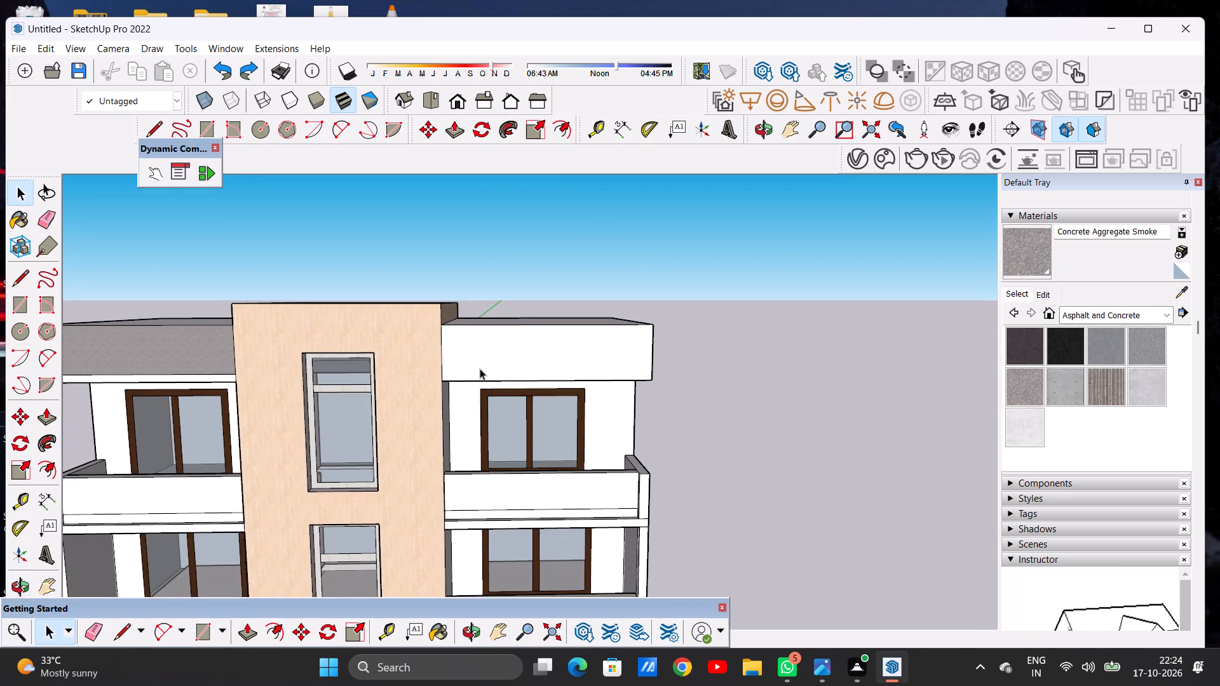
scroll(478, 371, up, 6)
key(l)
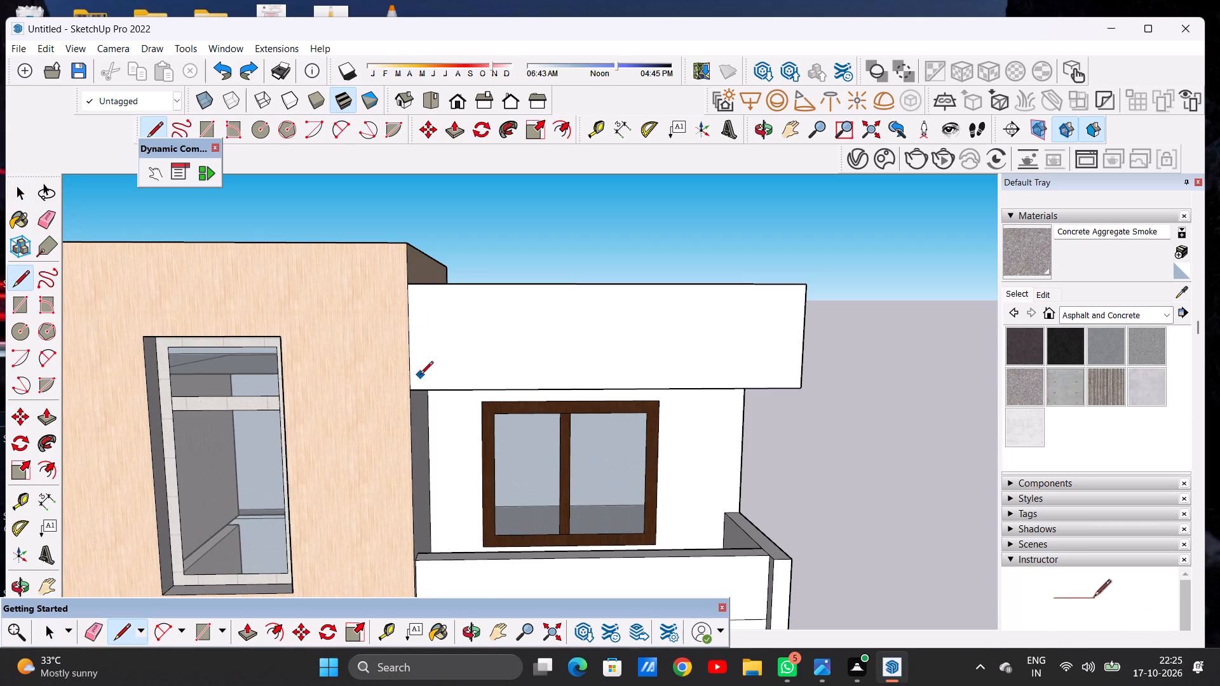
click(411, 373)
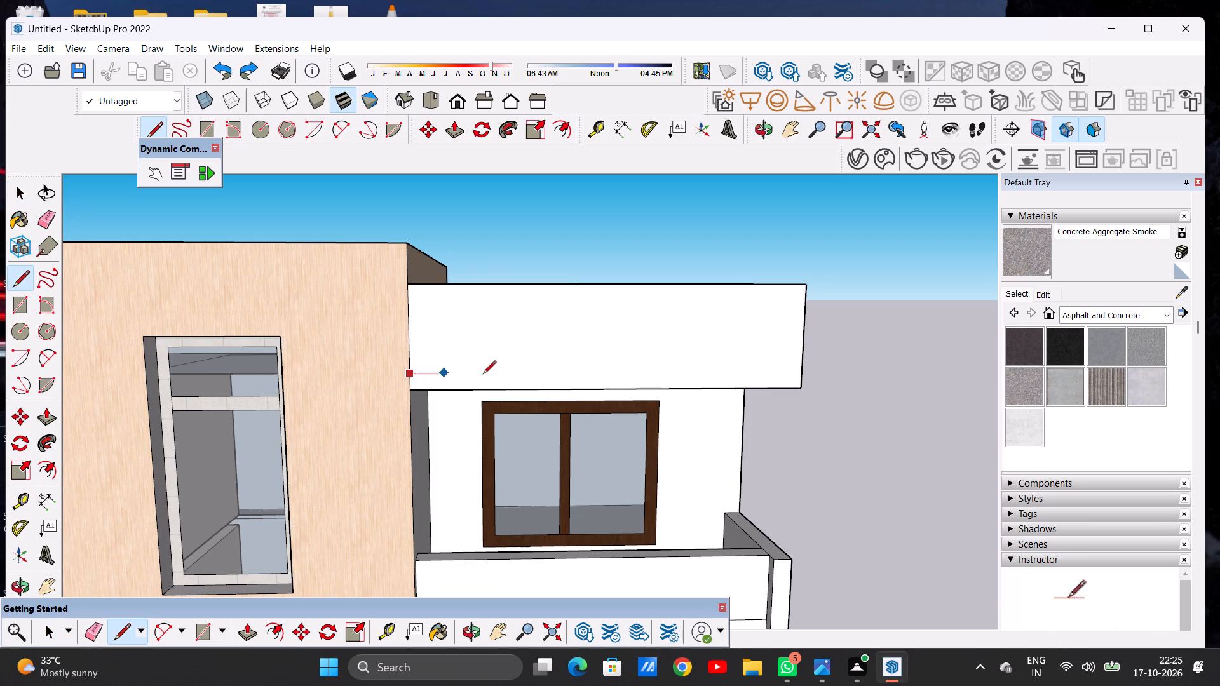
click(802, 365)
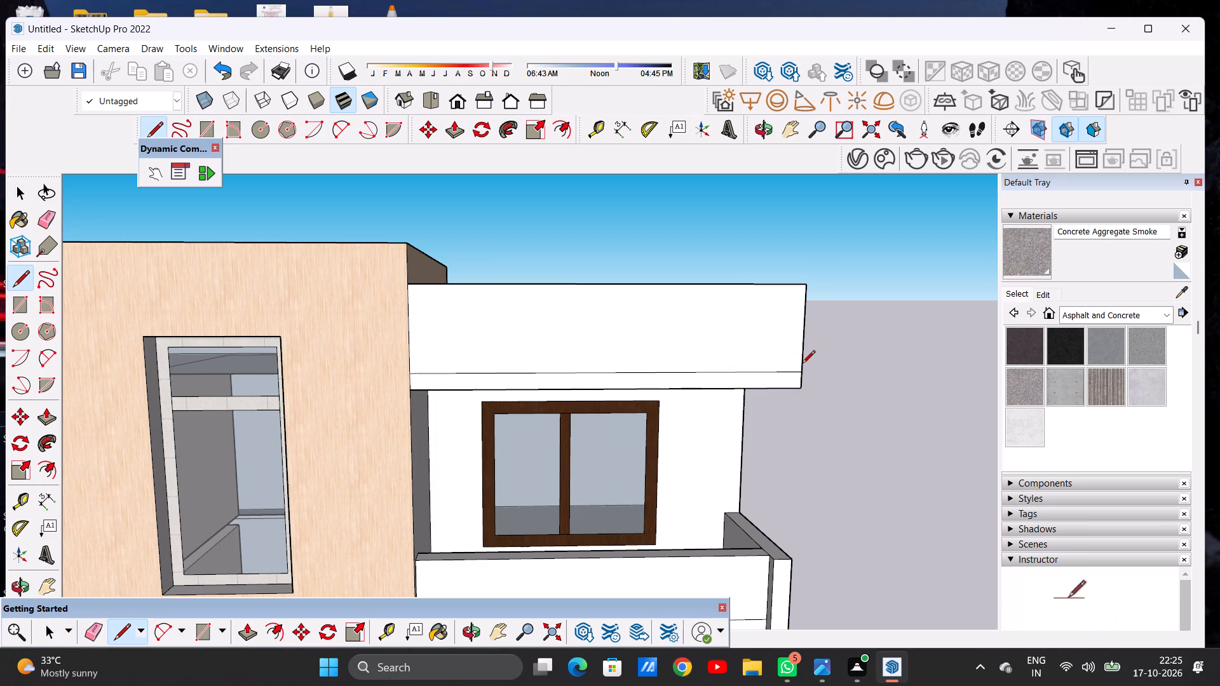
key(space)
Continue the dividing line from the front corner along the right roof parapet's side face to the rear corner.
scroll(410, 419, down, 11)
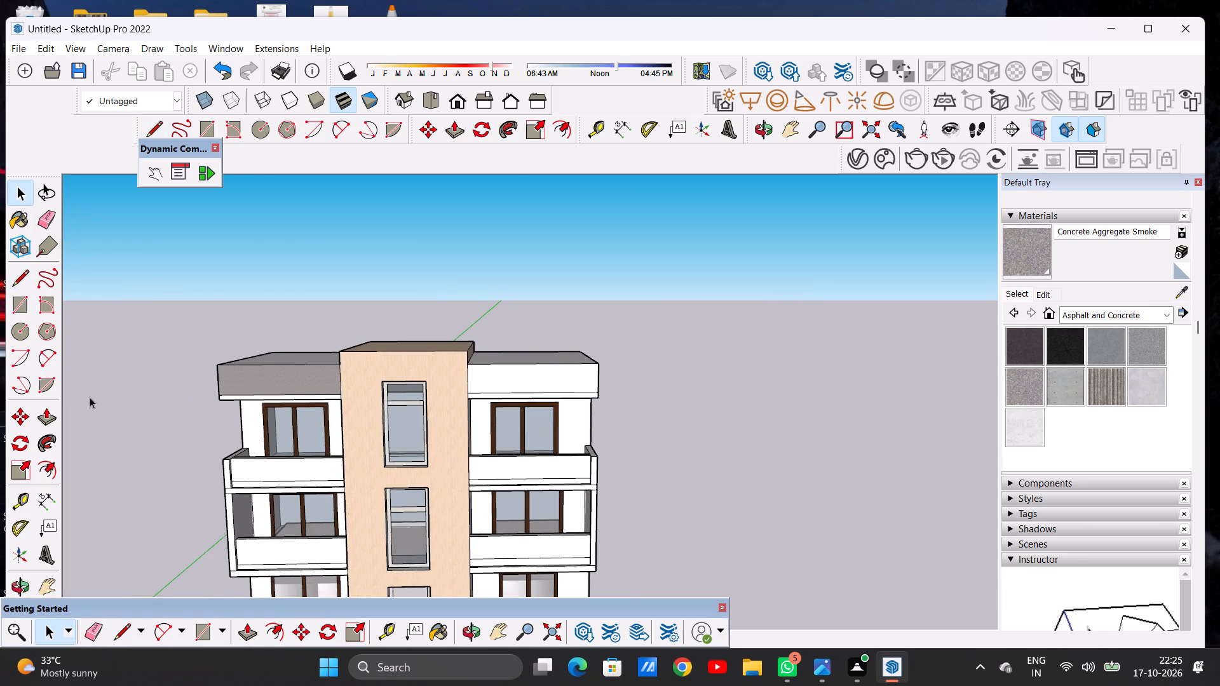
middle_drag(548, 400, 233, 421)
middle_click(233, 421)
scroll(553, 422, up, 6)
scroll(503, 395, up, 1)
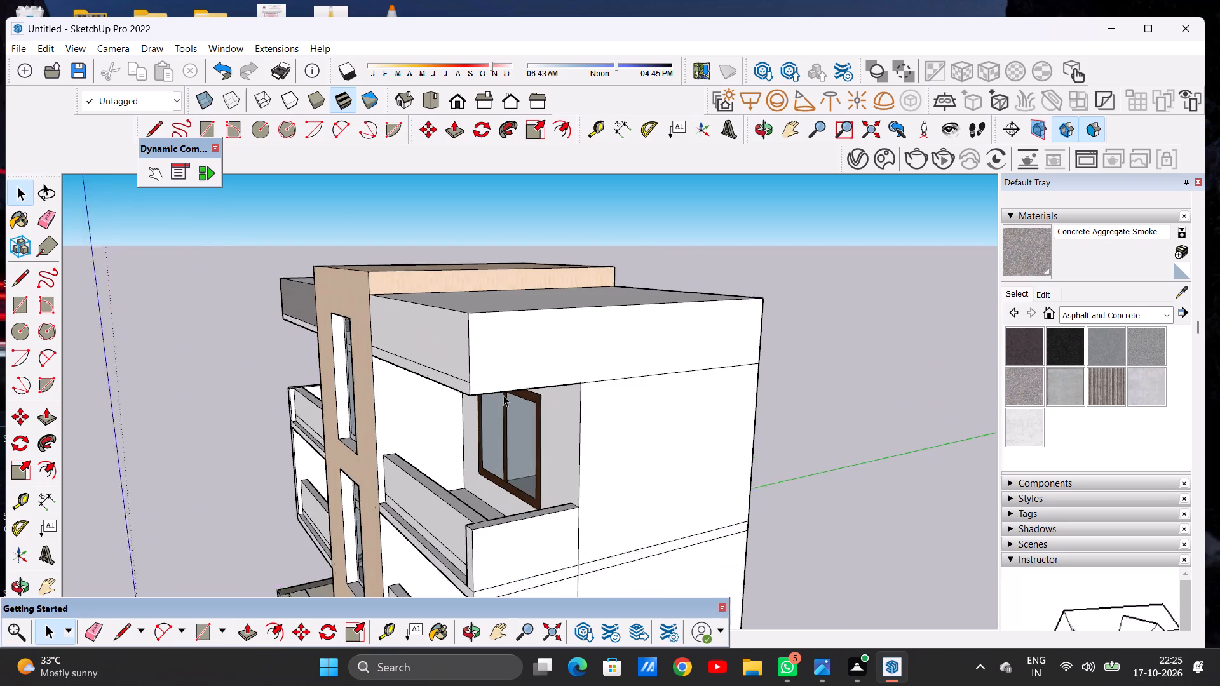
scroll(503, 395, up, 8)
key(l)
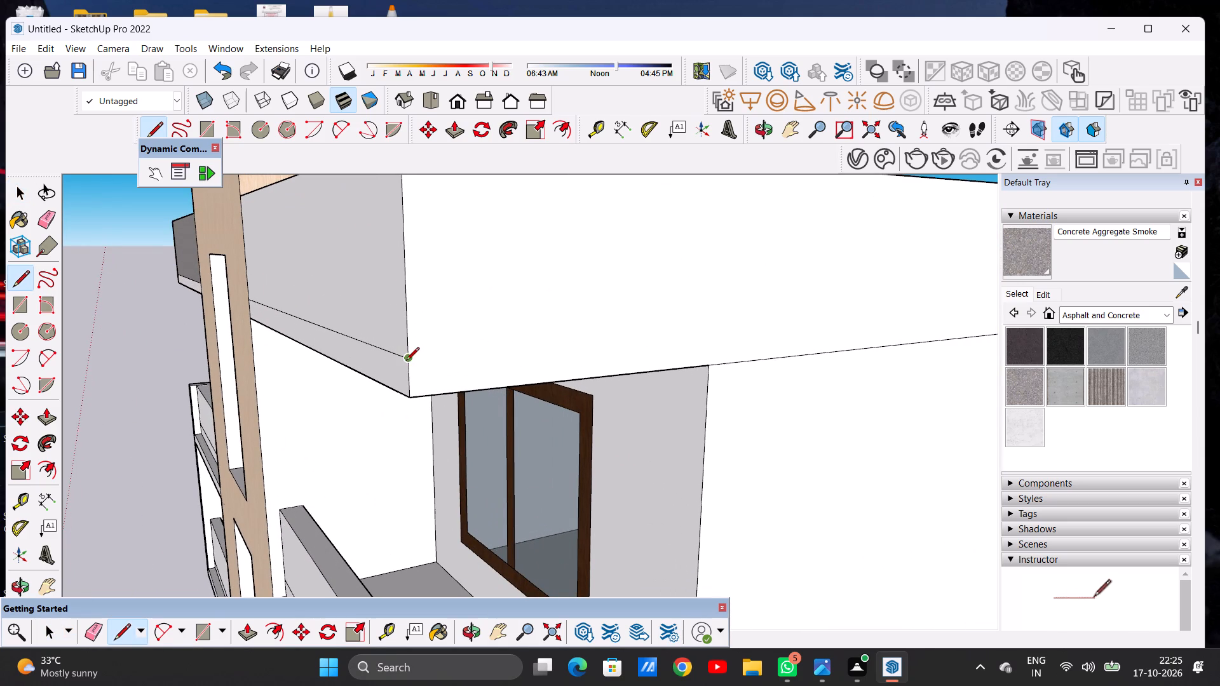
click(408, 360)
scroll(336, 375, down, 4)
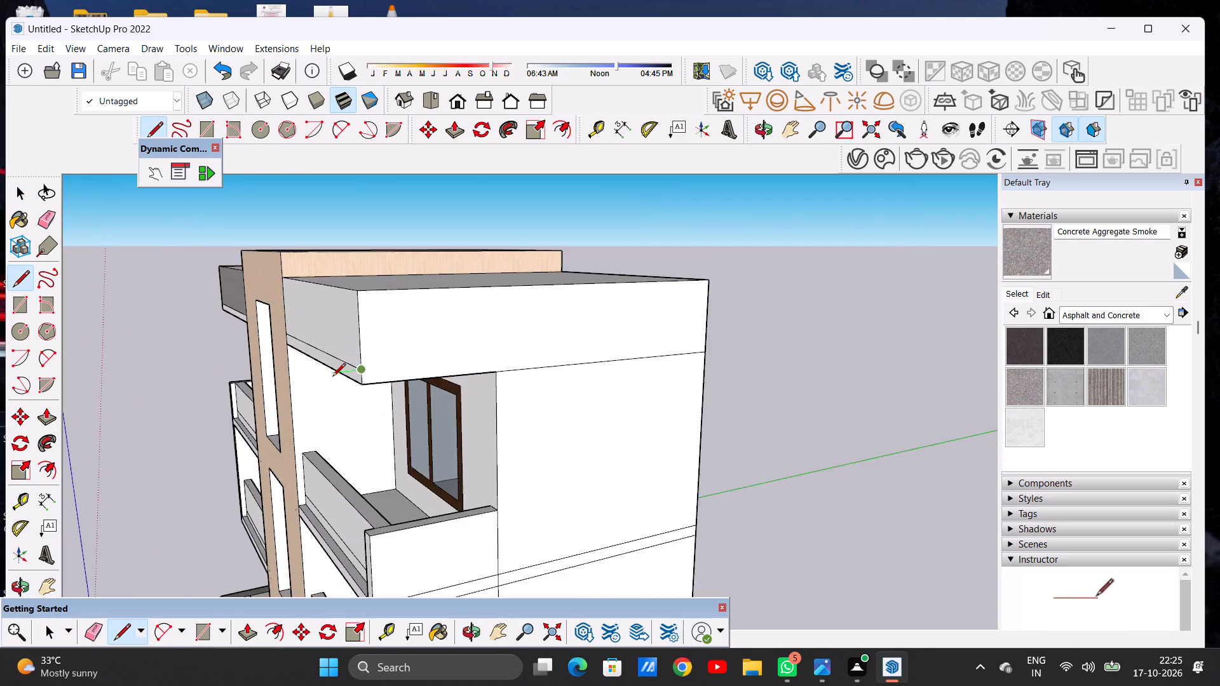
scroll(332, 377, down, 7)
scroll(588, 348, up, 11)
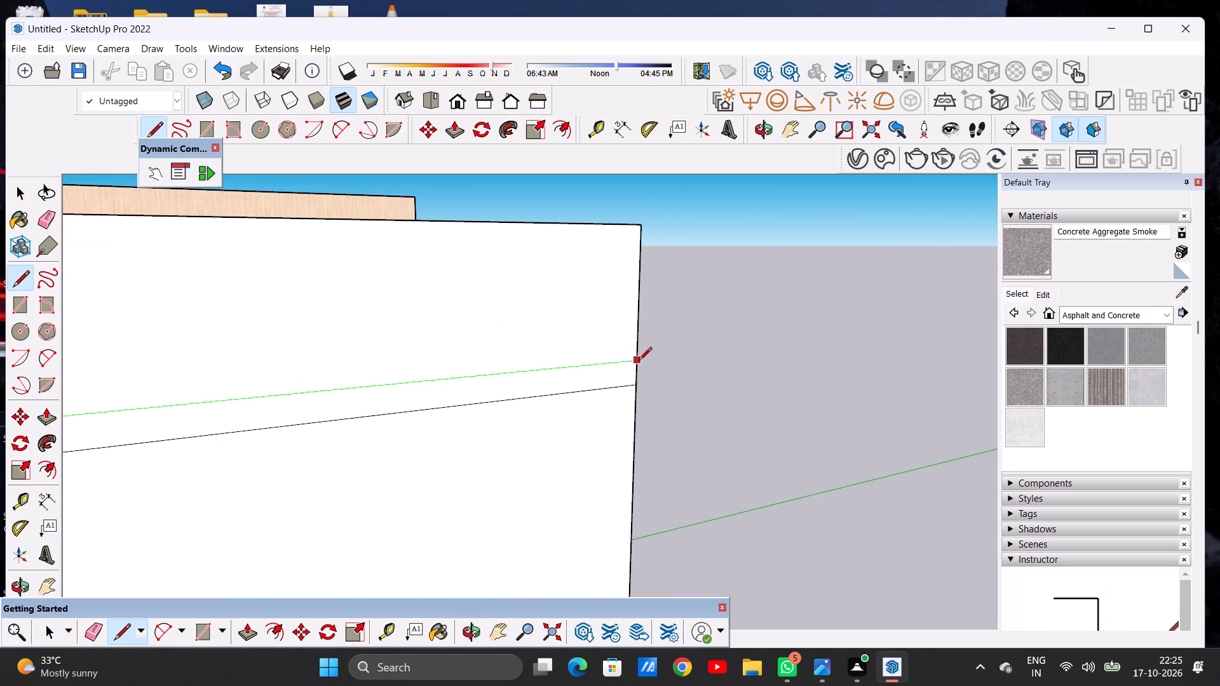
click(638, 361)
key(space)
Paint the front and side faces of the right roof parapet above the dividing line with Concrete Aggregate Smoke.
scroll(591, 403, down, 14)
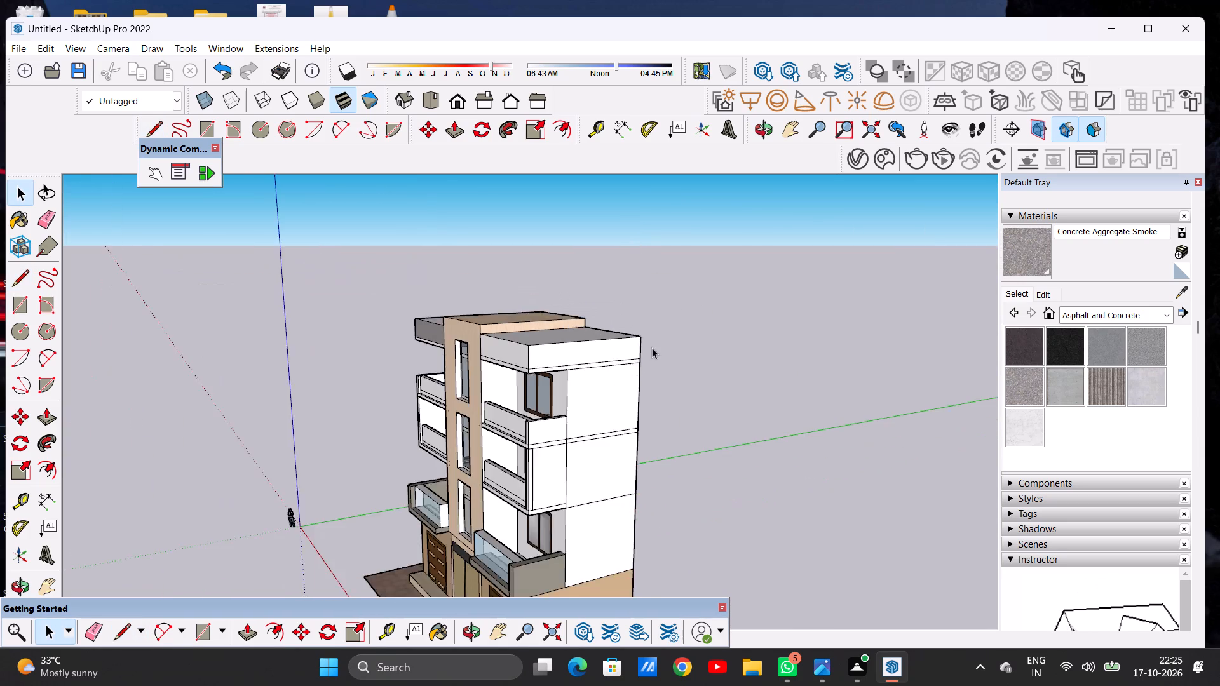
scroll(652, 347, down, 6)
middle_drag(430, 389, 739, 374)
scroll(533, 357, up, 7)
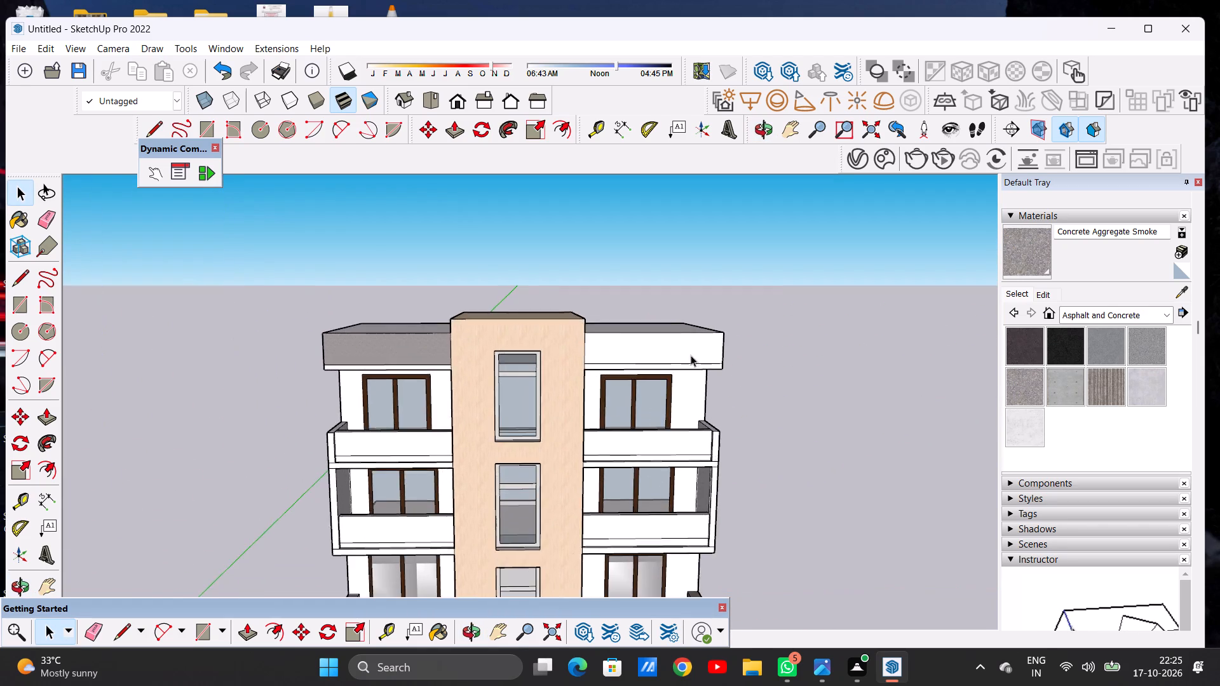
scroll(691, 355, up, 3)
click(1027, 255)
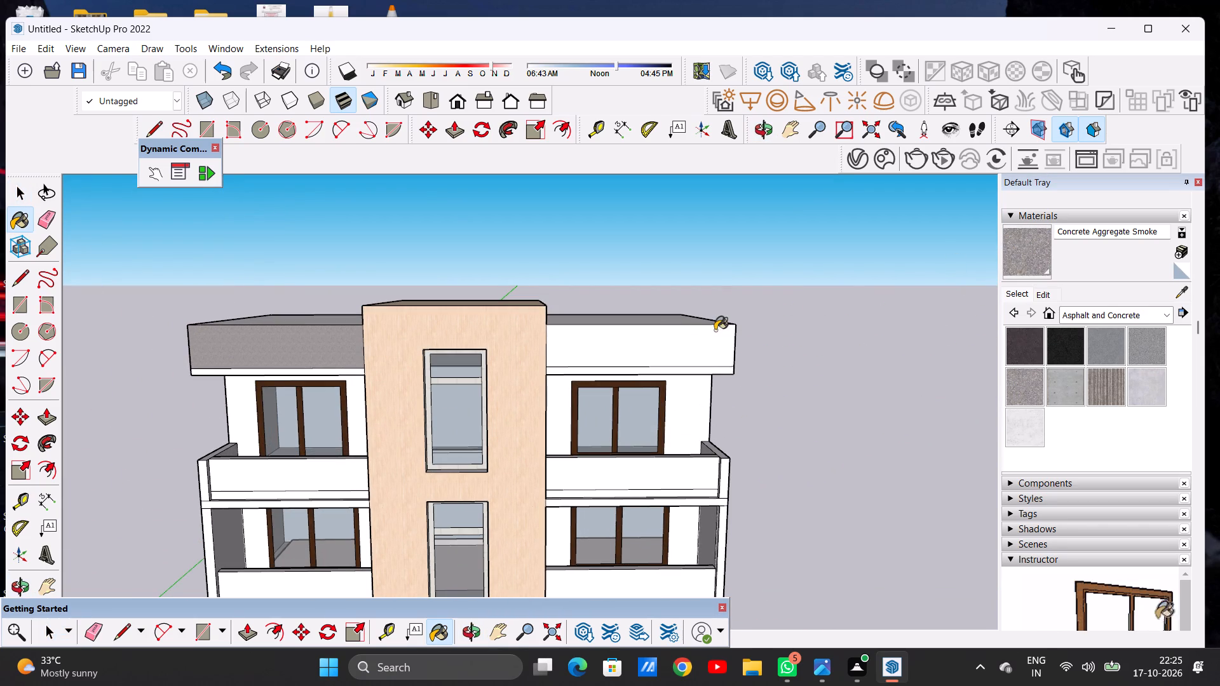
click(659, 332)
middle_drag(642, 338, 351, 401)
scroll(580, 414, up, 3)
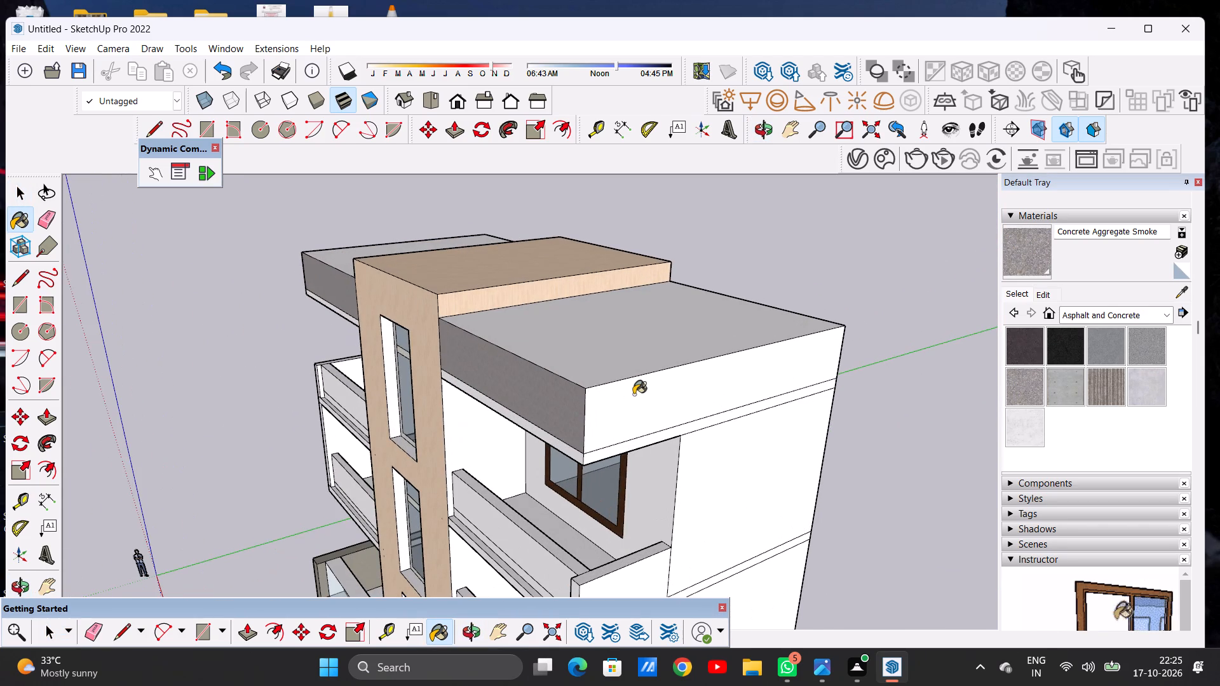
click(630, 403)
Paint the top faces of the right and left roof slabs with Concrete Aggregate Smoke.
click(592, 353)
scroll(612, 410, down, 10)
middle_drag(342, 341, 559, 353)
scroll(436, 342, up, 6)
click(440, 342)
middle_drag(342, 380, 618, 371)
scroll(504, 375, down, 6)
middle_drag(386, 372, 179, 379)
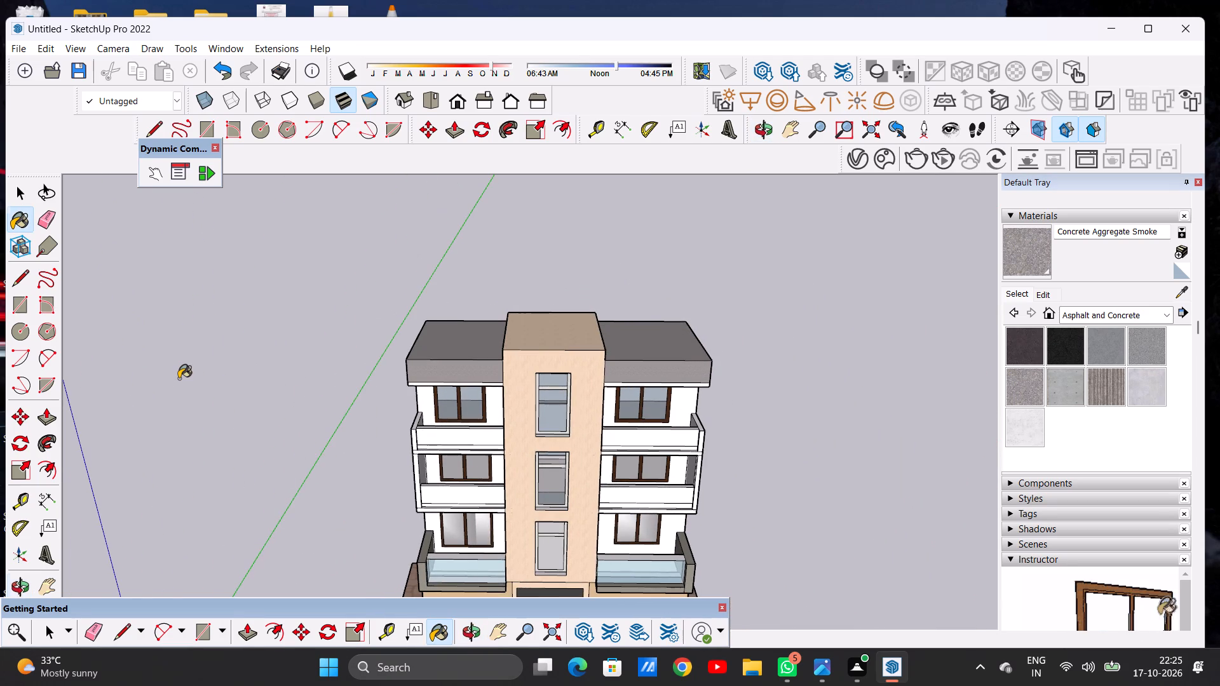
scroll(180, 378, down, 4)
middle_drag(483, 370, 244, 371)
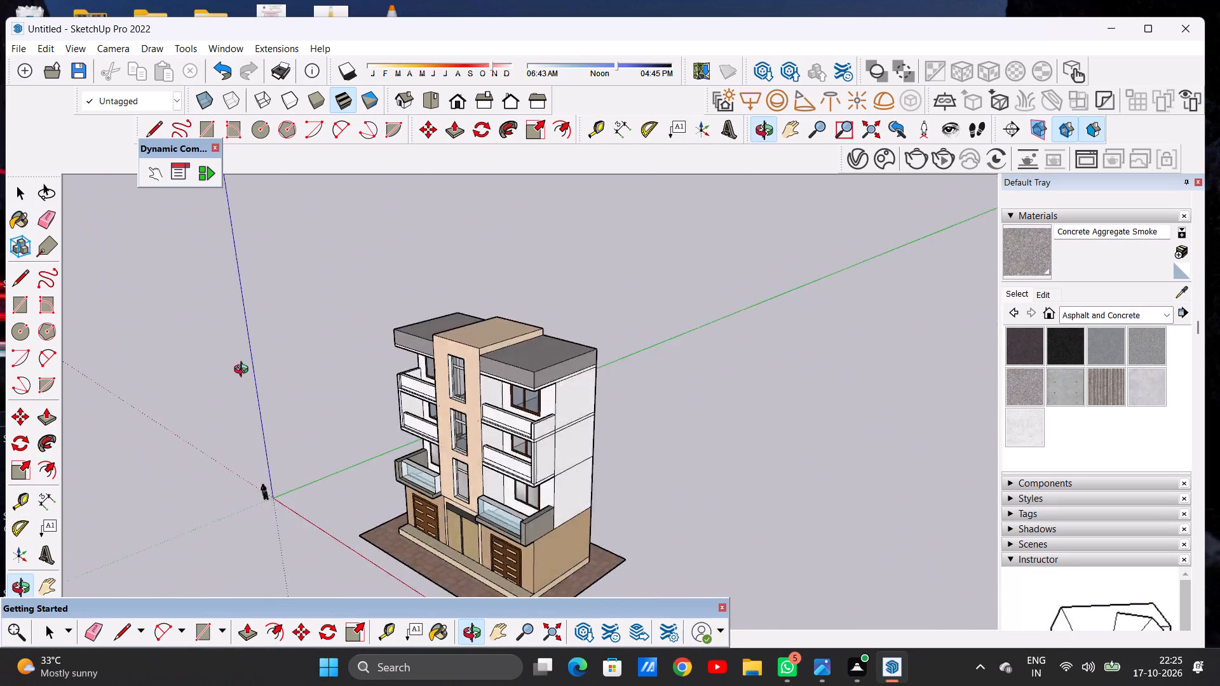
Paint the upper rear face behind the roof parapets and tower, including the small outlined rectangle, with Concrete Aggregate Smoke.
middle_drag(244, 371, 0, 373)
middle_drag(611, 427, 442, 393)
scroll(541, 367, up, 13)
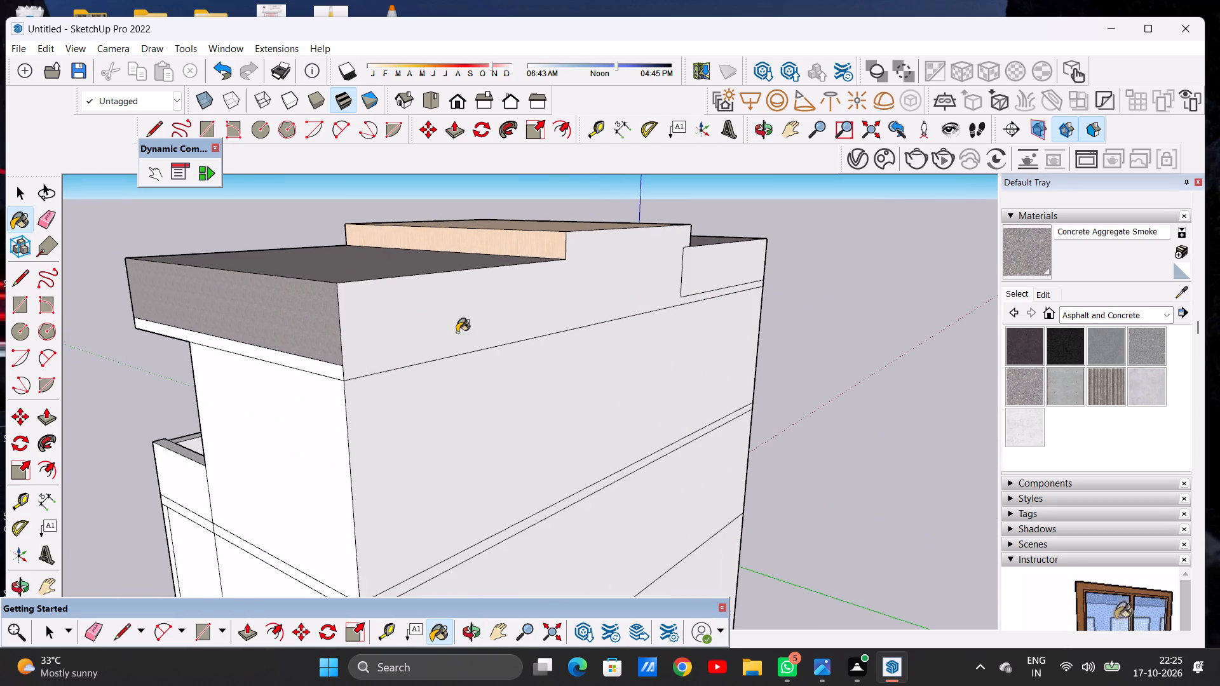
click(433, 328)
scroll(412, 387, down, 8)
scroll(695, 299, up, 9)
scroll(454, 334, down, 1)
scroll(446, 335, up, 2)
click(400, 351)
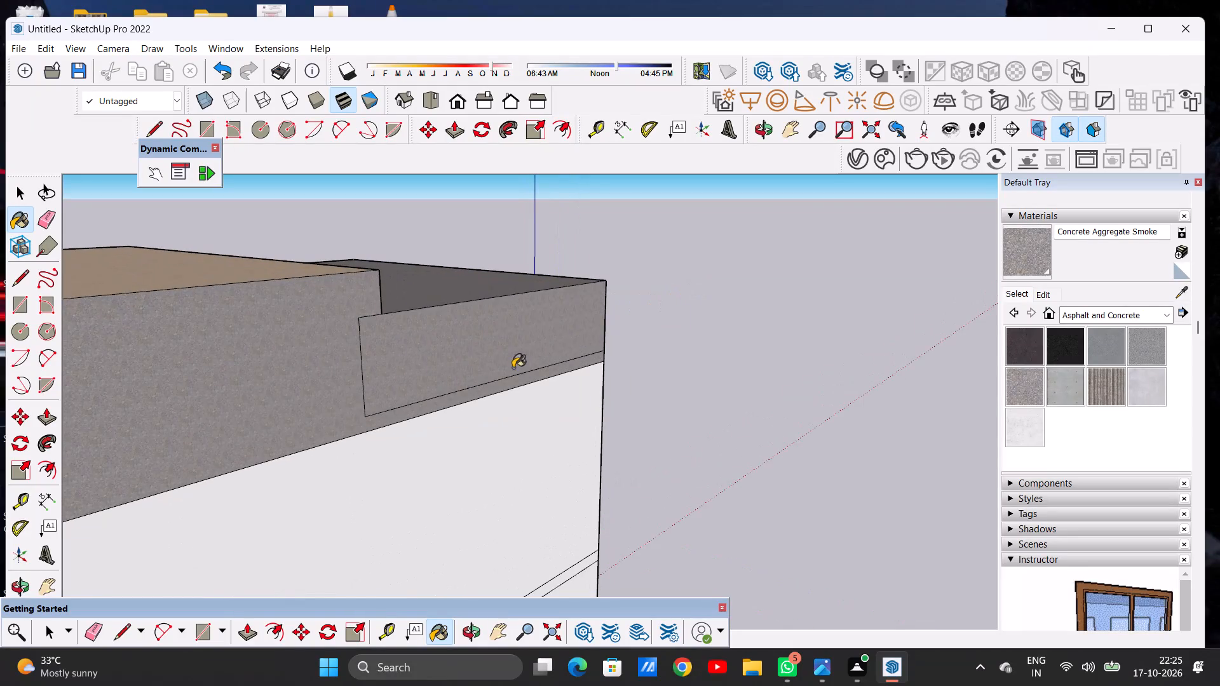
Paint the thin front strip beneath the left roof parapet with the named colour 0034_Wheat.
scroll(536, 372, down, 19)
middle_drag(464, 398, 790, 392)
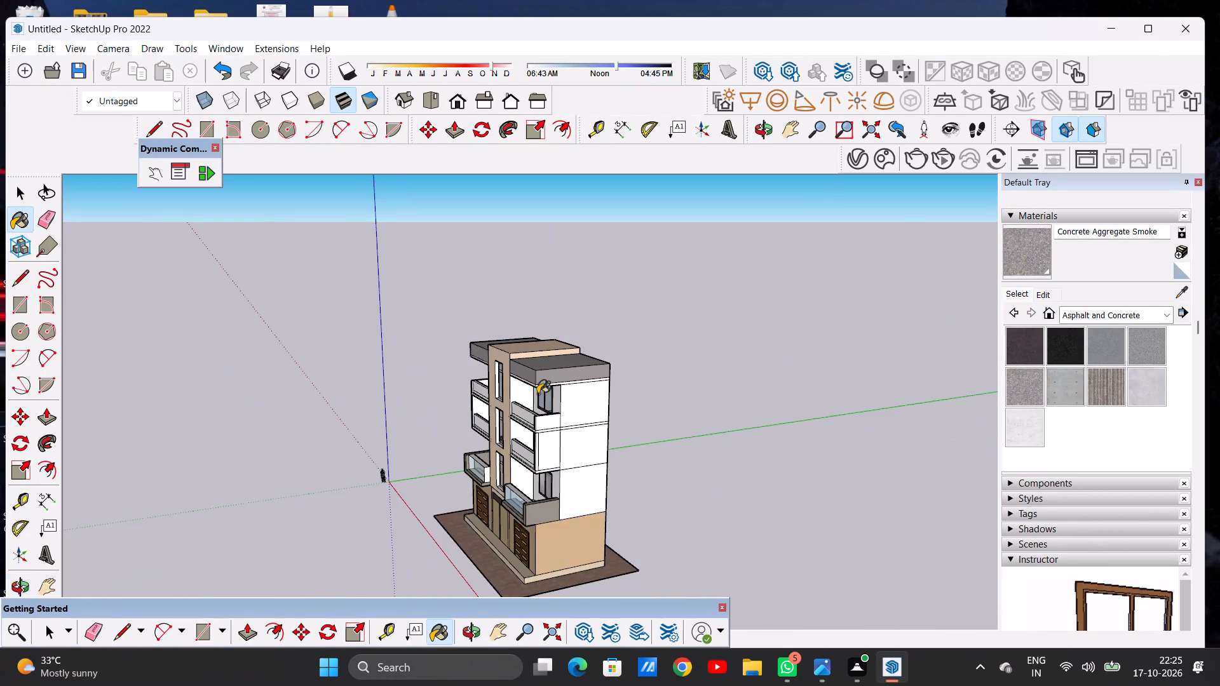
middle_drag(415, 399, 763, 385)
scroll(426, 372, up, 14)
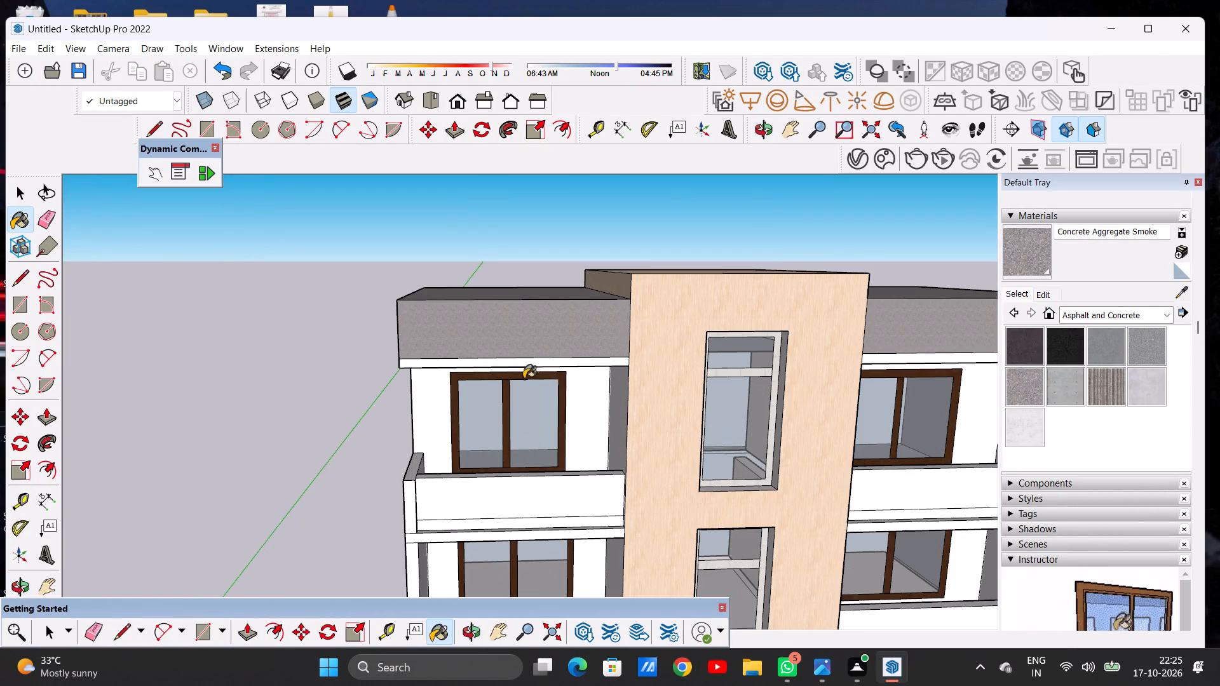
click(1071, 312)
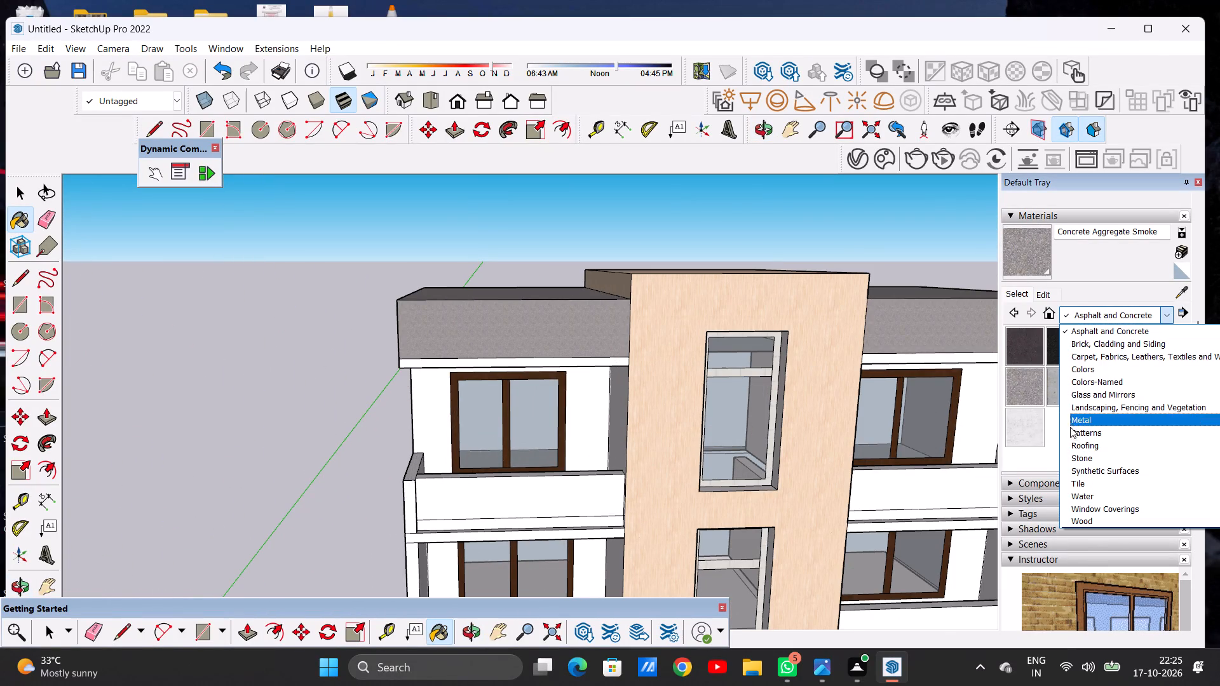
click(1075, 474)
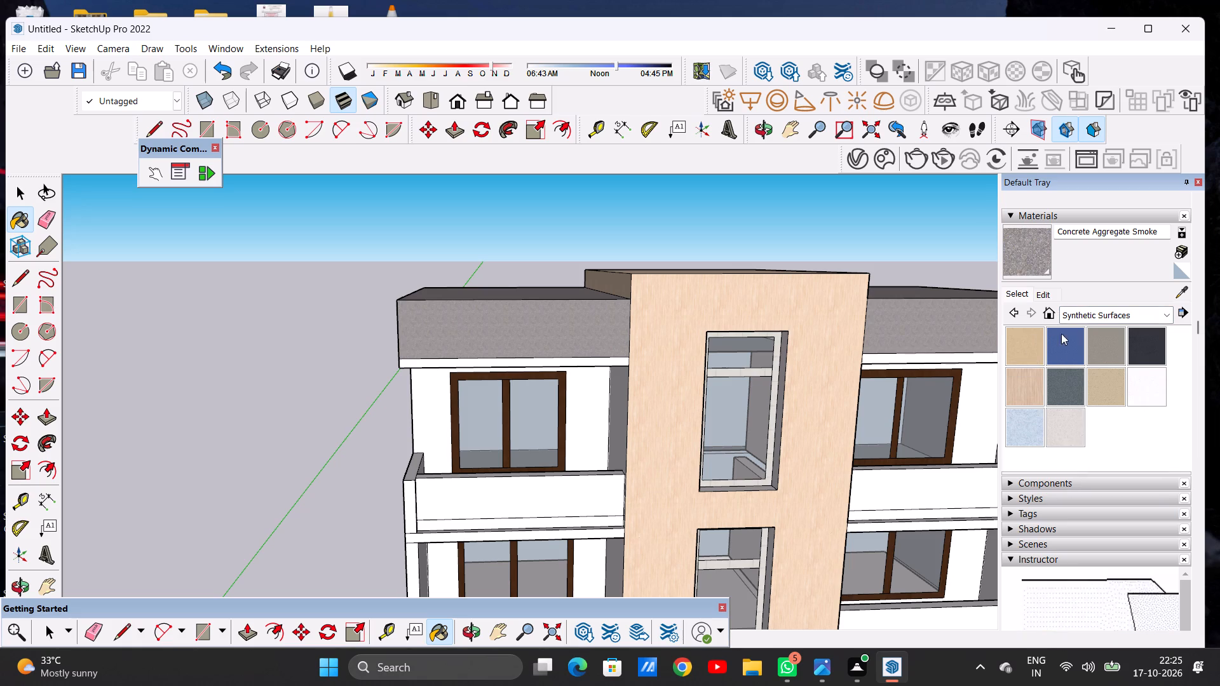
click(1076, 322)
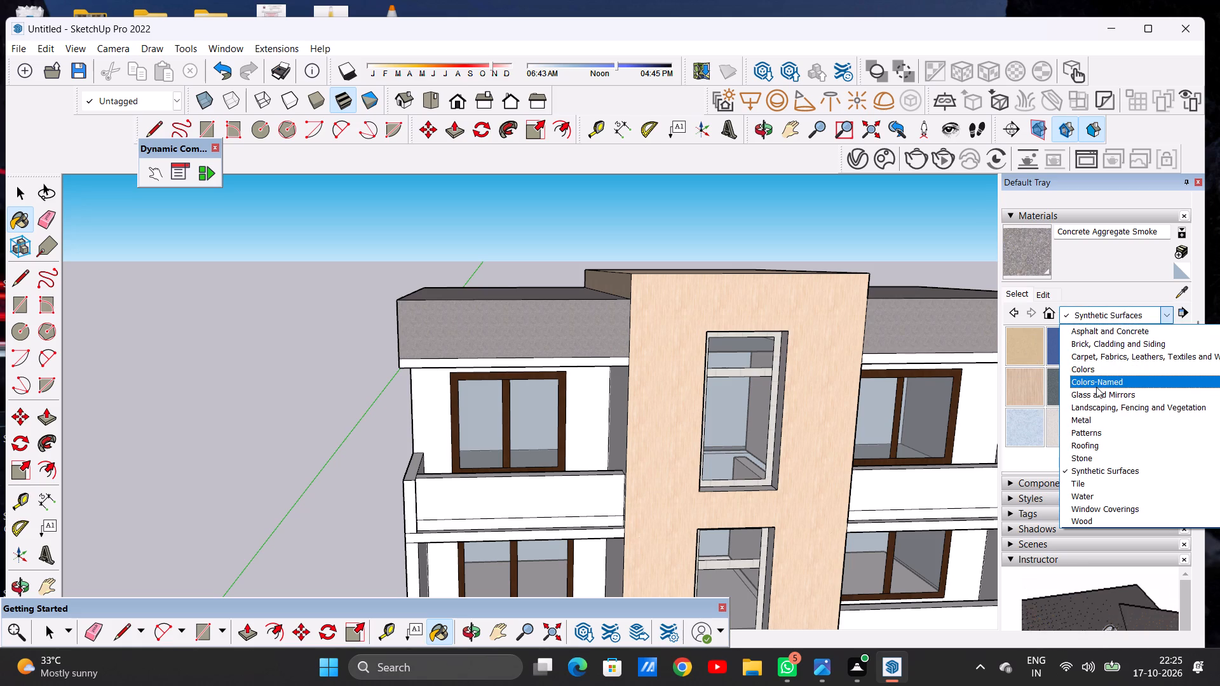
click(1096, 387)
scroll(1096, 387, down, 1)
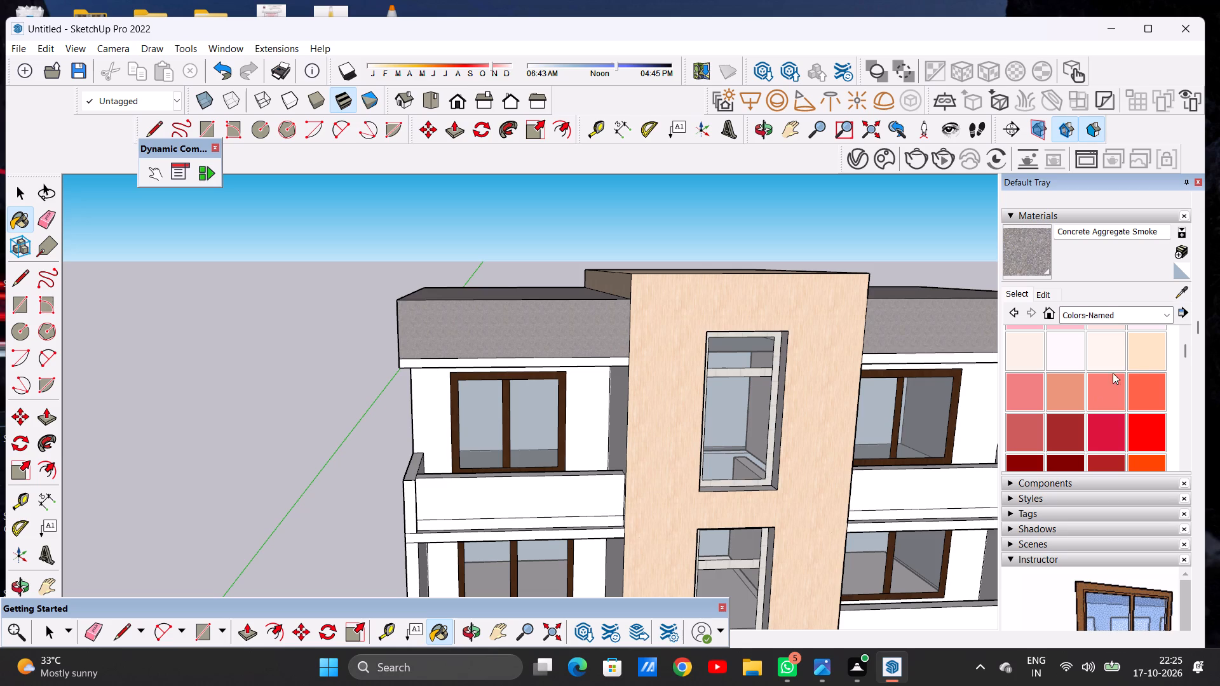
scroll(1075, 398, down, 2)
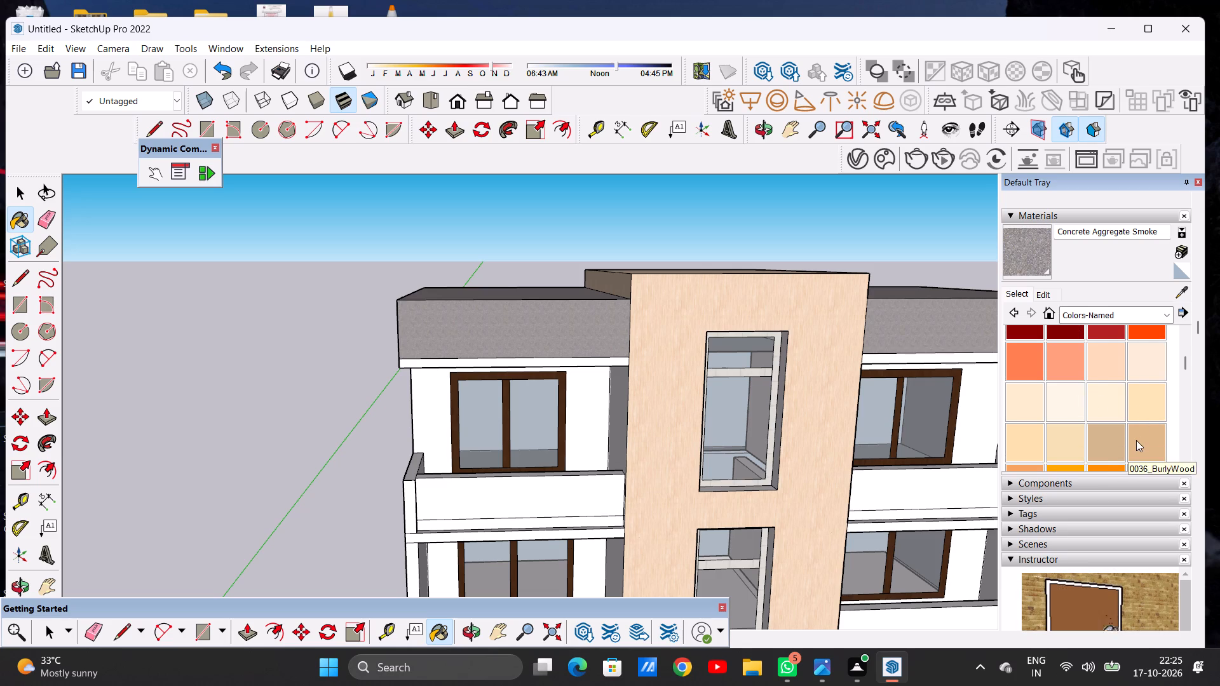
click(1065, 443)
scroll(499, 386, up, 4)
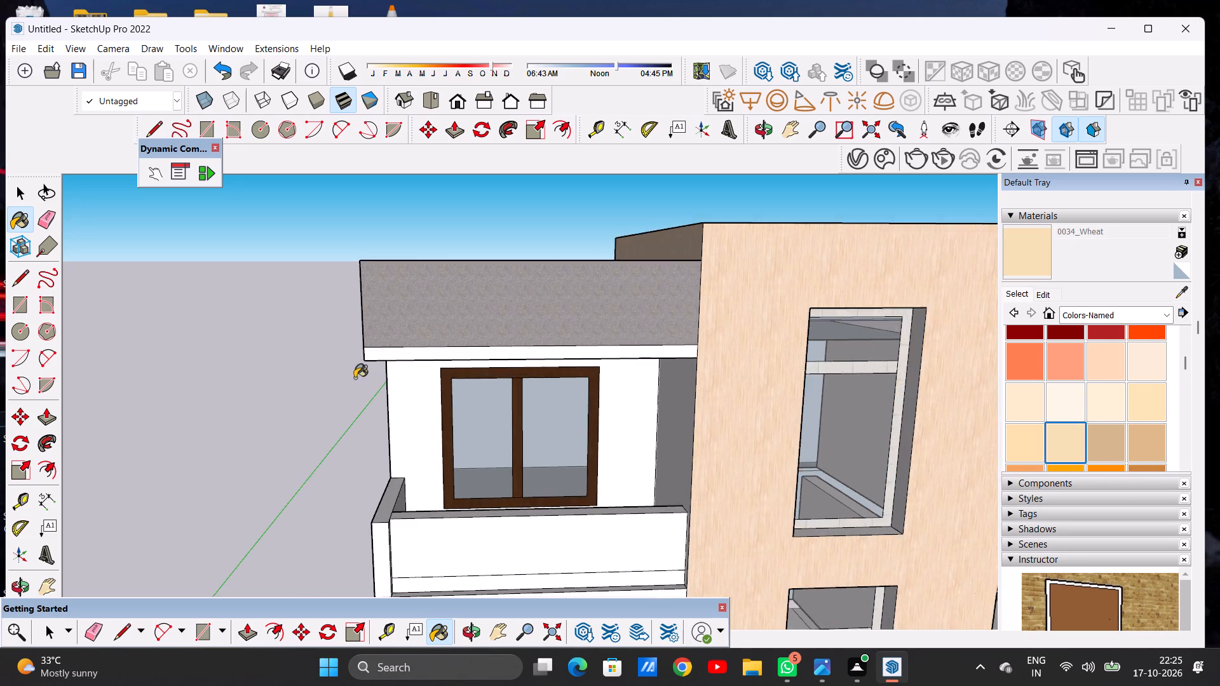
scroll(371, 343, up, 6)
click(365, 349)
Paint the thin side strip beneath the left roof parapet with 0034_Wheat.
scroll(383, 372, down, 7)
middle_drag(372, 371, 529, 401)
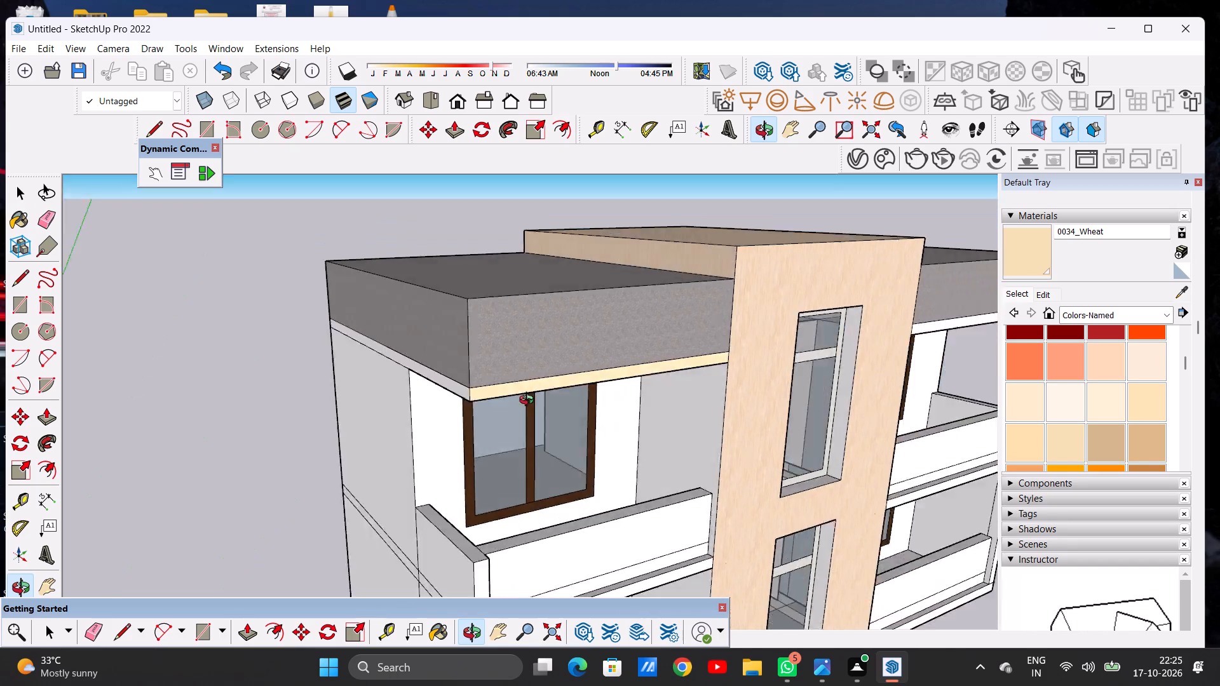
middle_drag(529, 401, 602, 414)
scroll(578, 413, up, 5)
click(531, 415)
Paint the front and side strips beneath the right roof parapet with 0034_Wheat.
scroll(437, 409, down, 10)
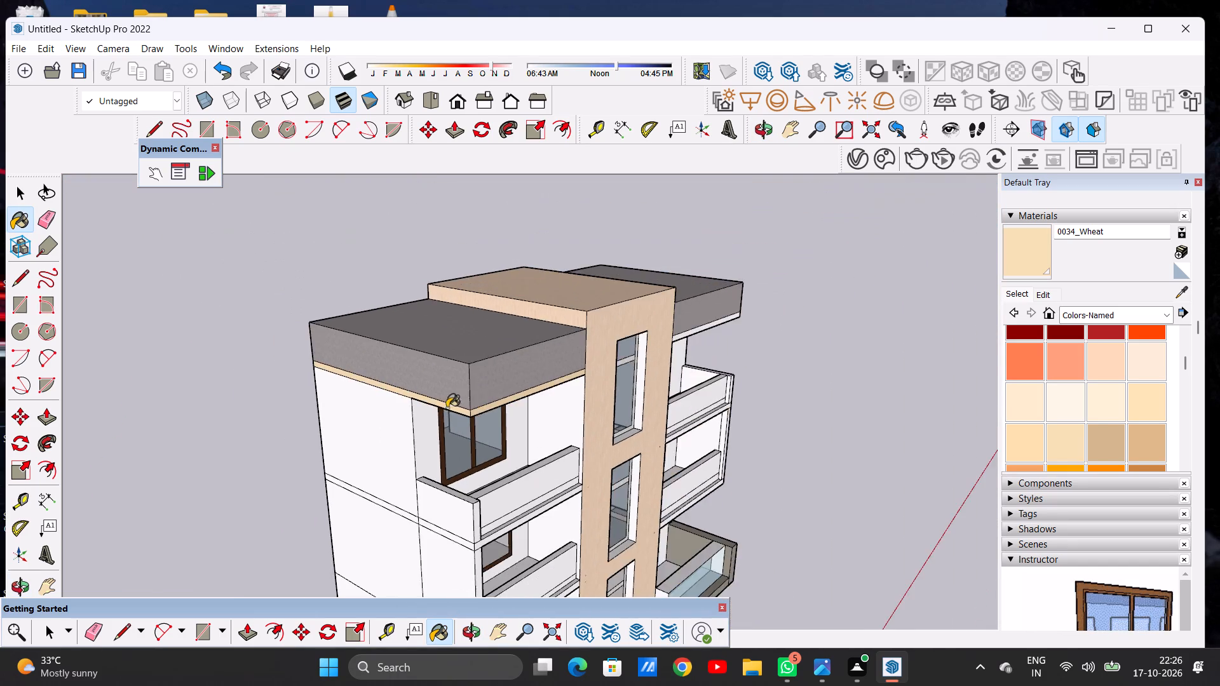
scroll(485, 405, down, 6)
middle_drag(685, 405, 356, 367)
scroll(681, 377, up, 5)
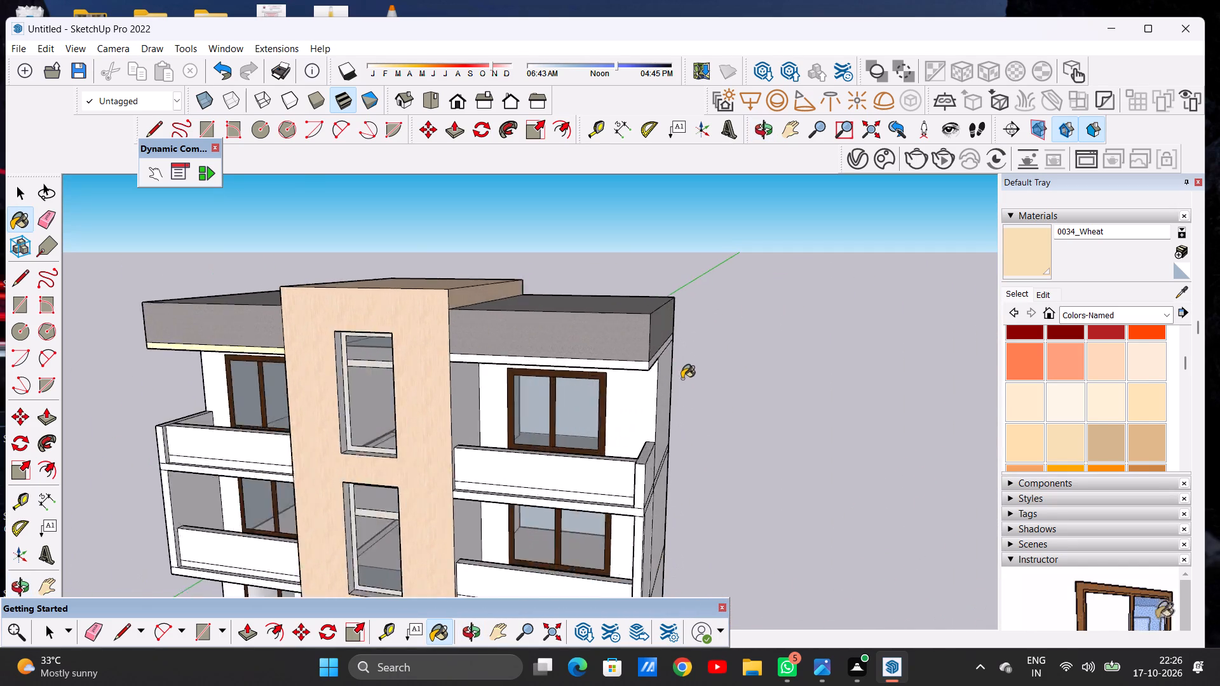
scroll(682, 379, up, 13)
click(625, 336)
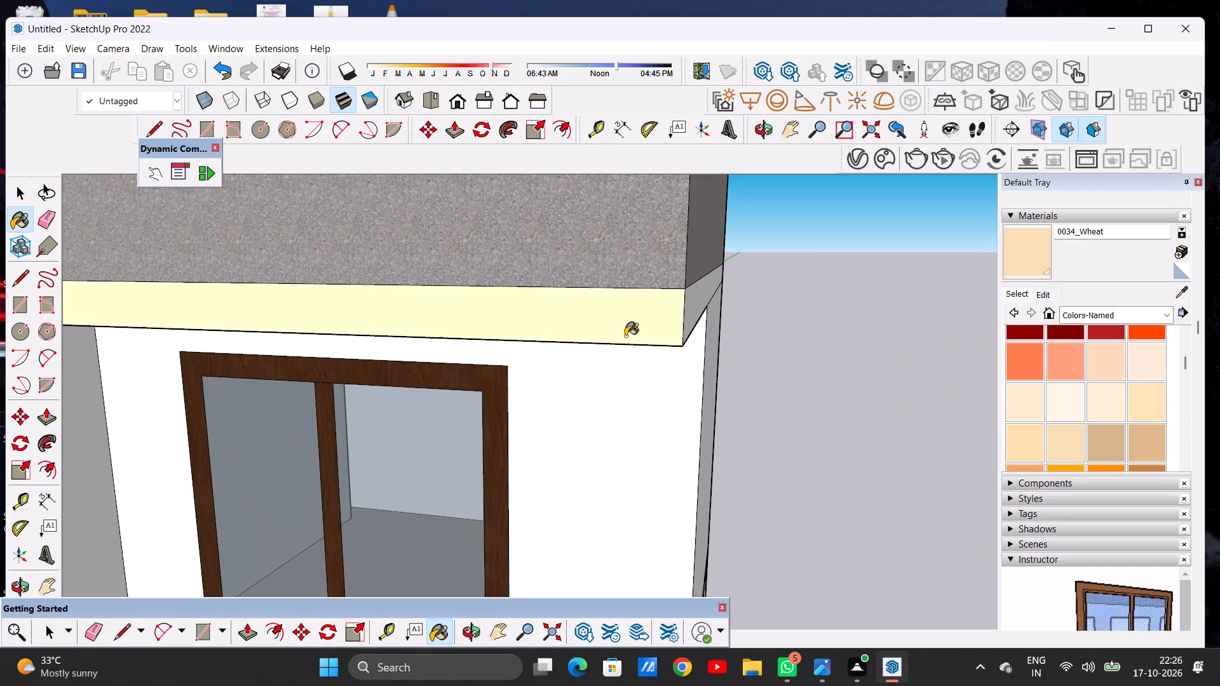
scroll(613, 382, down, 13)
middle_drag(654, 389, 574, 453)
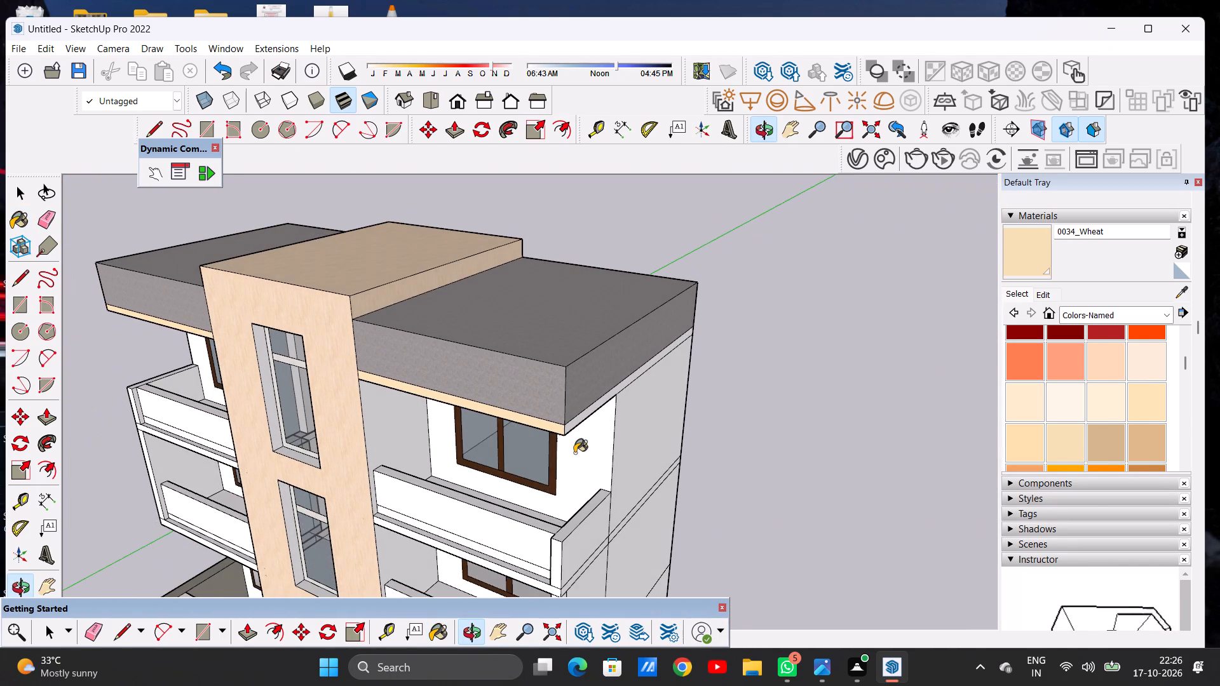
scroll(571, 430, up, 14)
click(569, 418)
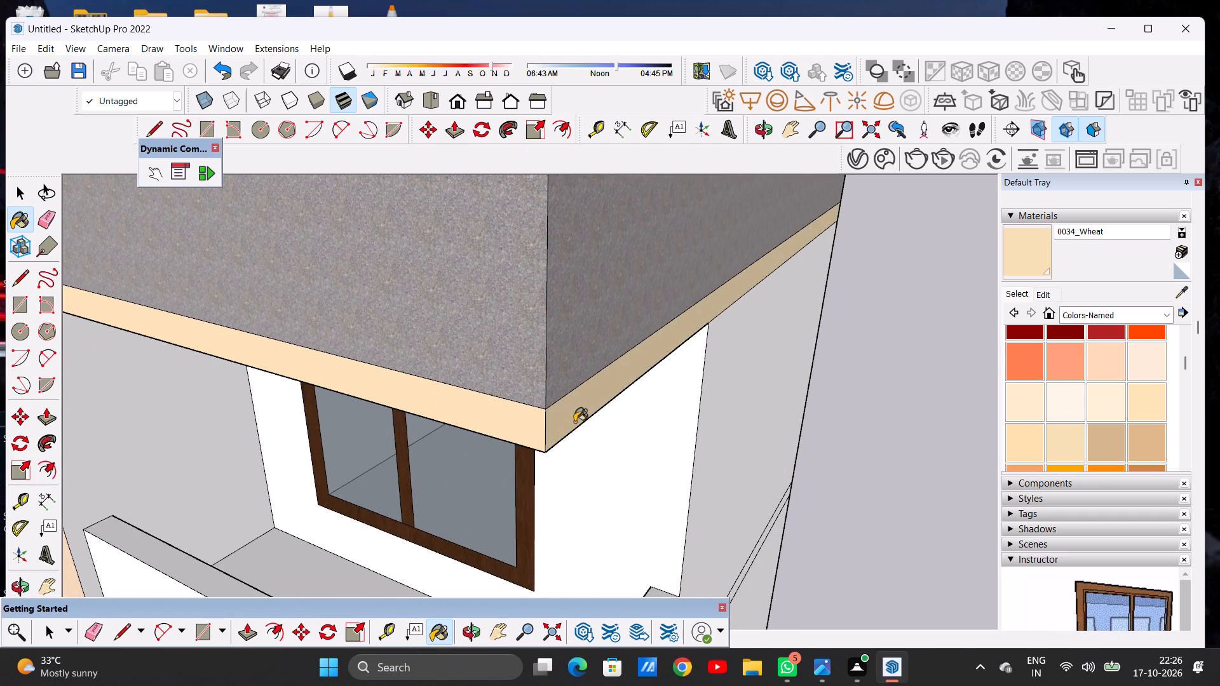
Examine the front facade and the first-floor glass balconies, windows and side walls for remaining finishes.
scroll(590, 424, down, 14)
scroll(640, 407, down, 11)
middle_drag(521, 429, 552, 428)
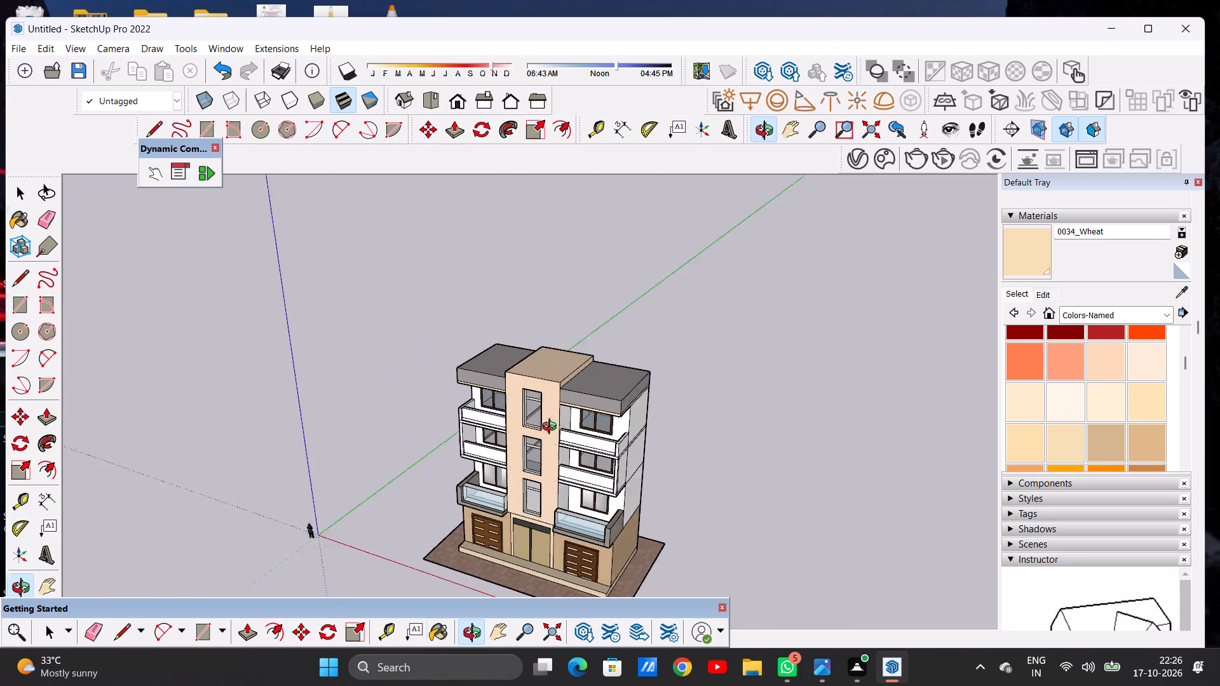
middle_drag(552, 428, 660, 377)
scroll(571, 473, up, 6)
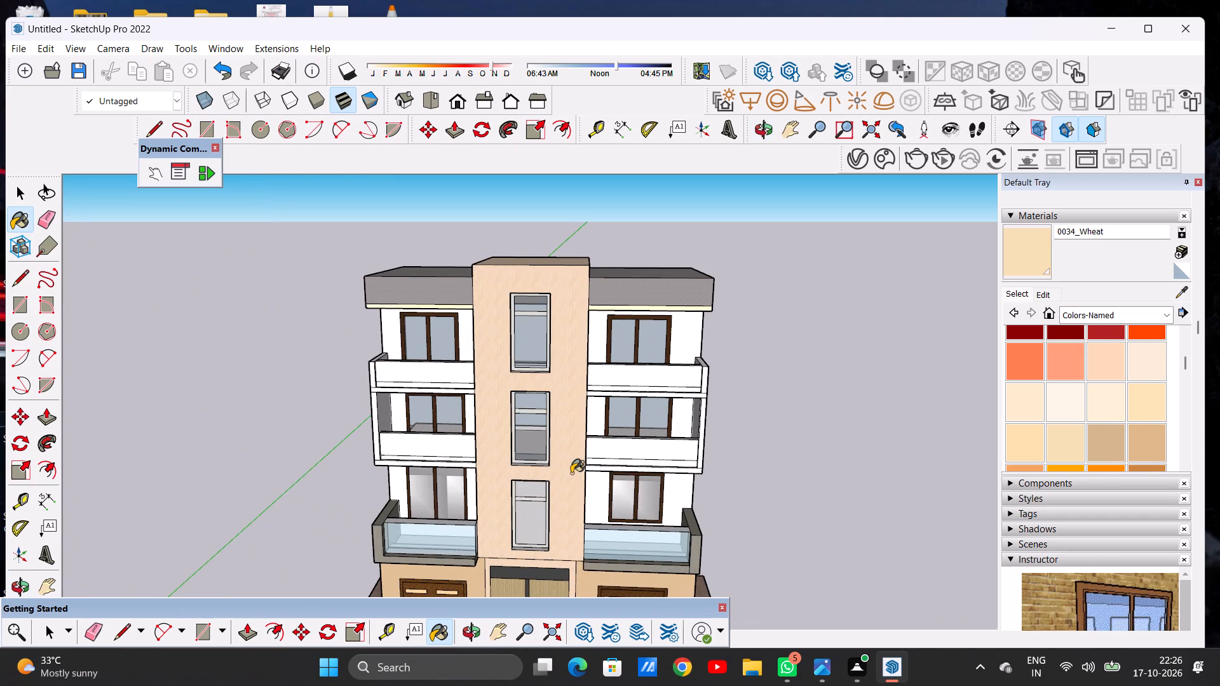
scroll(571, 473, down, 7)
scroll(594, 518, up, 3)
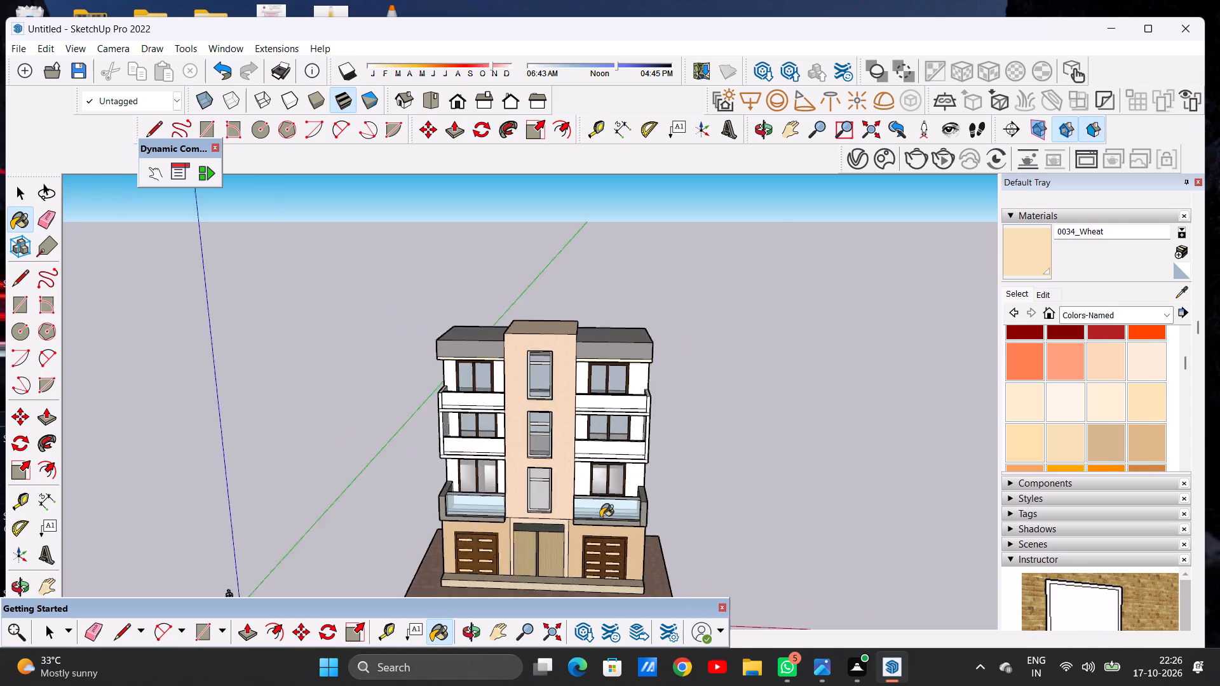
scroll(600, 518, up, 11)
middle_drag(613, 502, 335, 453)
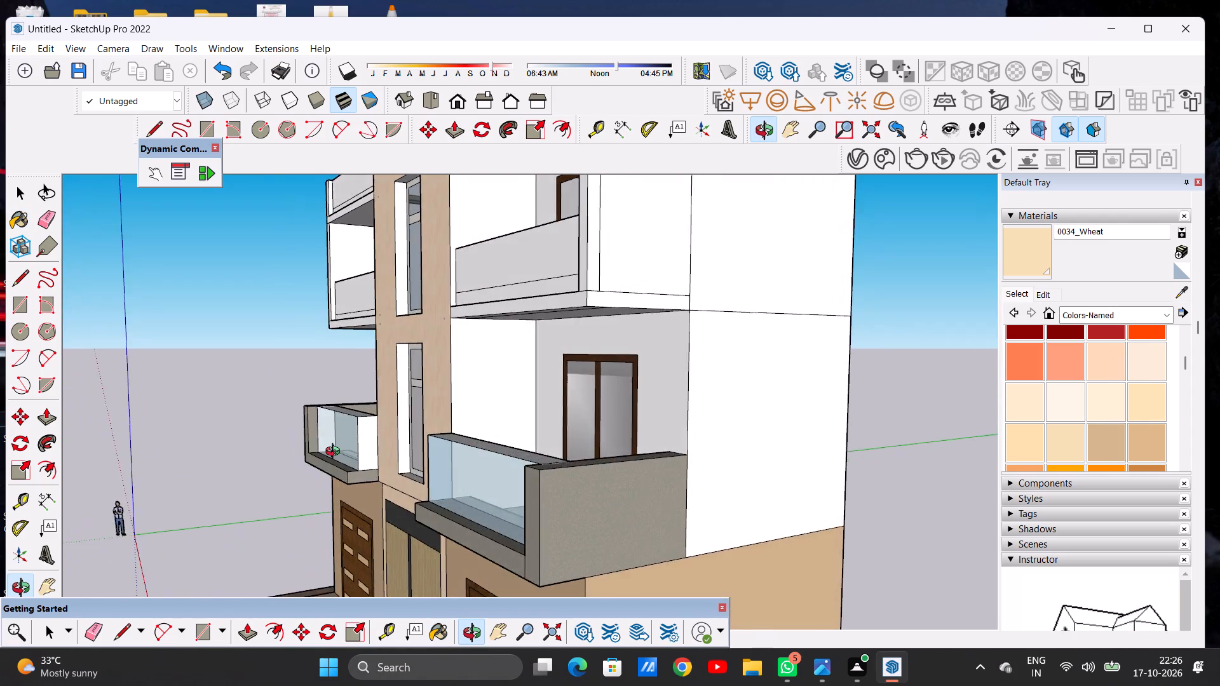
middle_drag(335, 453, 339, 492)
scroll(601, 456, down, 6)
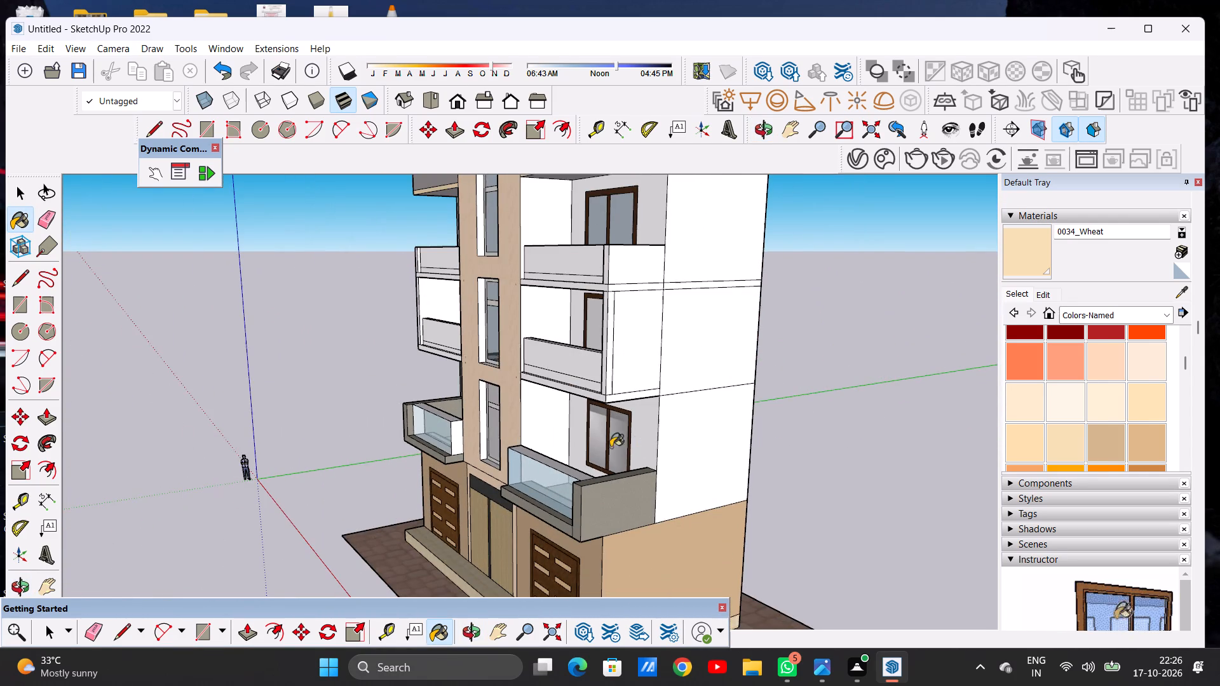
middle_drag(604, 447, 747, 443)
scroll(667, 443, up, 2)
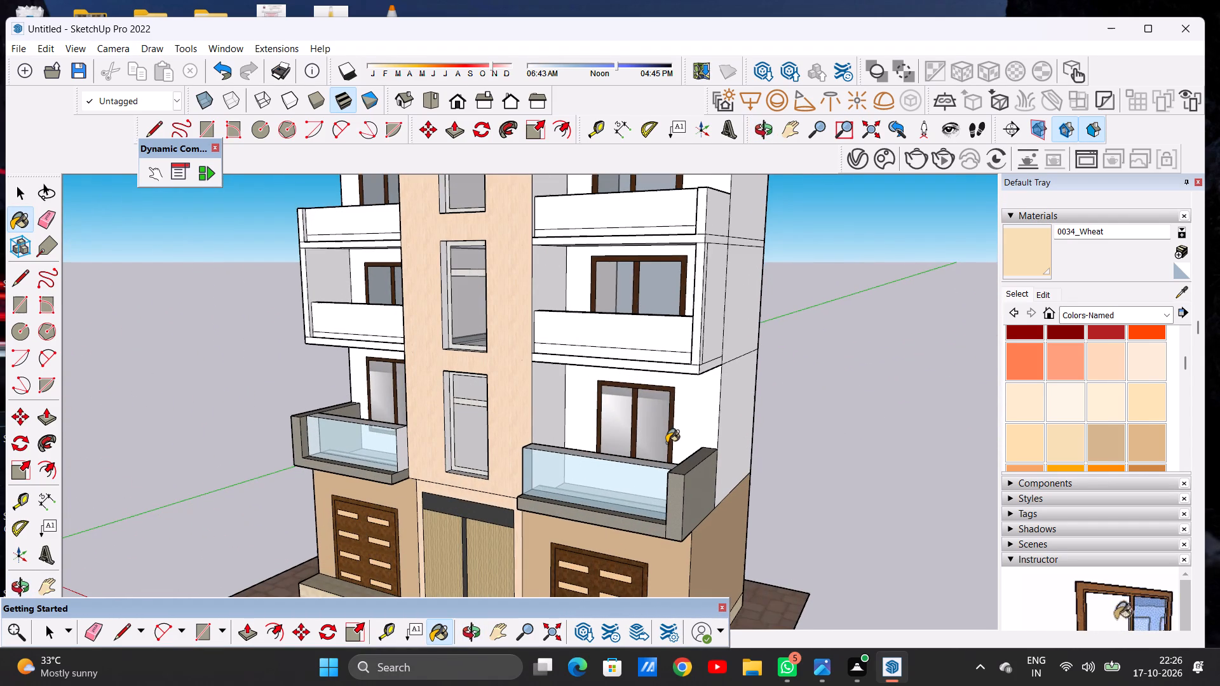
scroll(594, 434, up, 5)
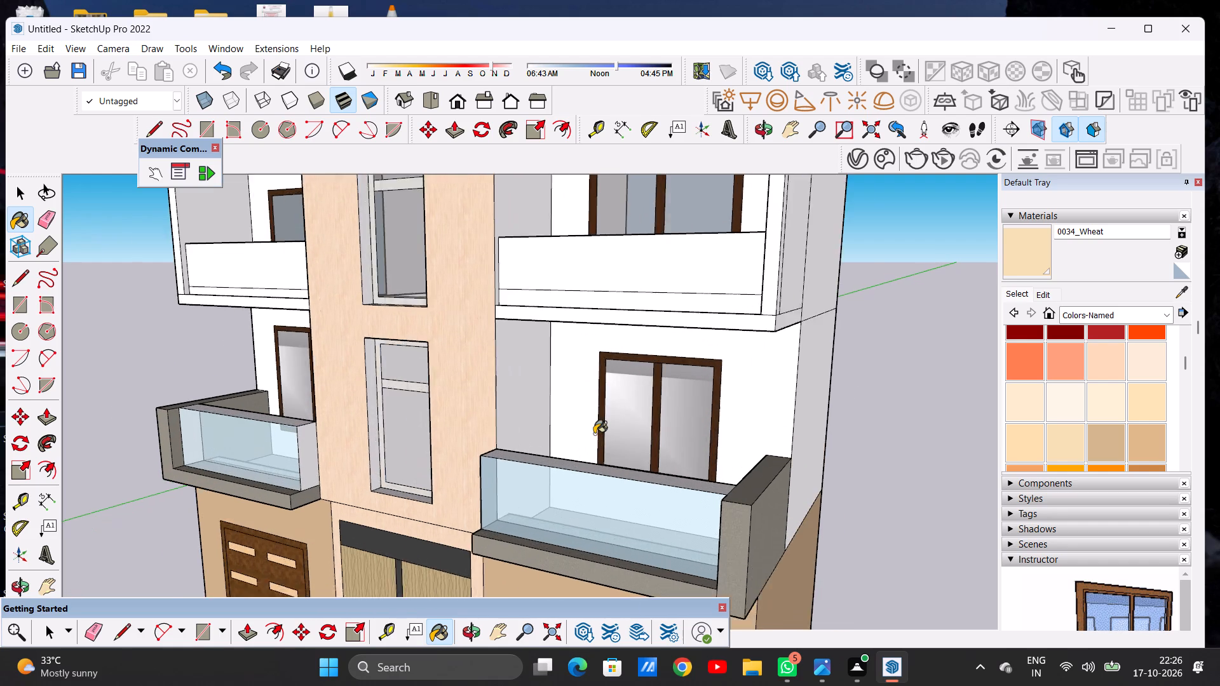
middle_drag(640, 427, 744, 425)
middle_click(744, 425)
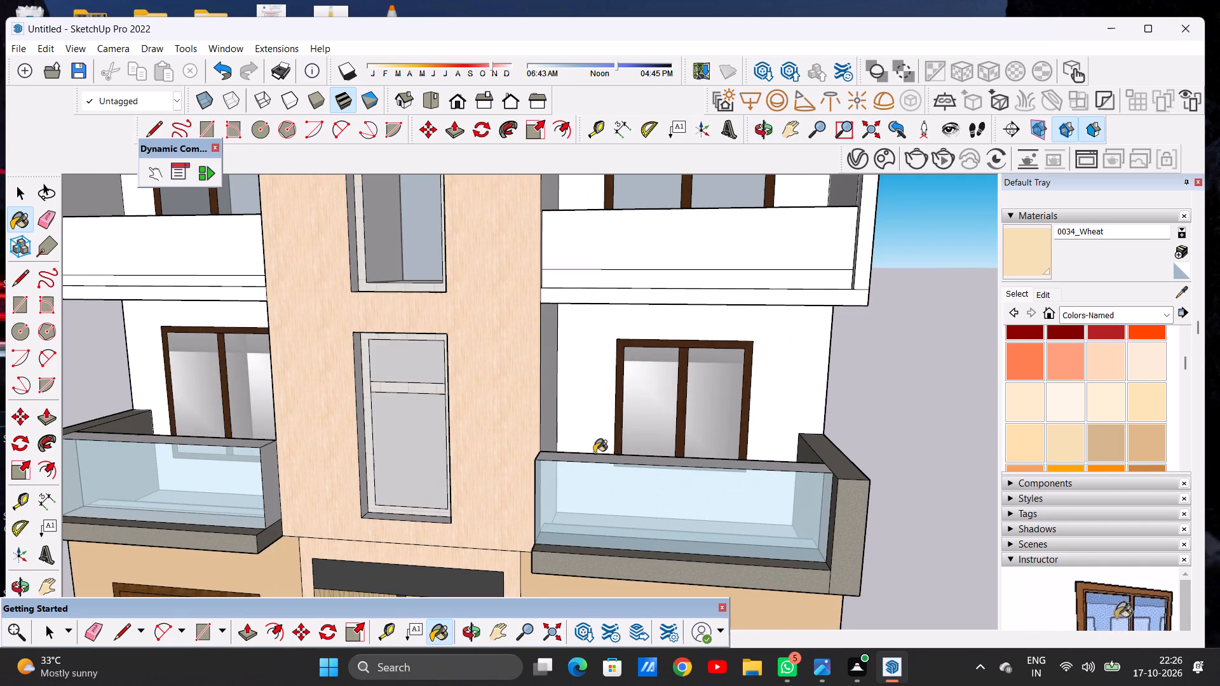
scroll(593, 453, down, 4)
scroll(602, 425, up, 5)
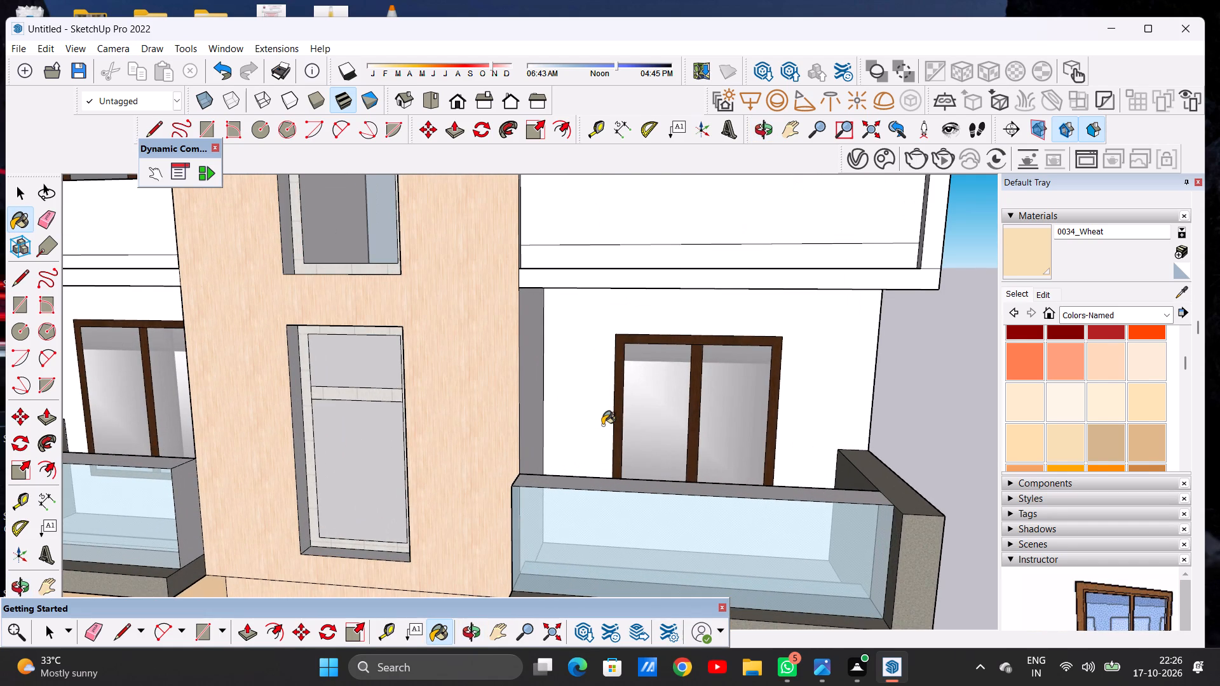
key(space)
scroll(571, 415, down, 10)
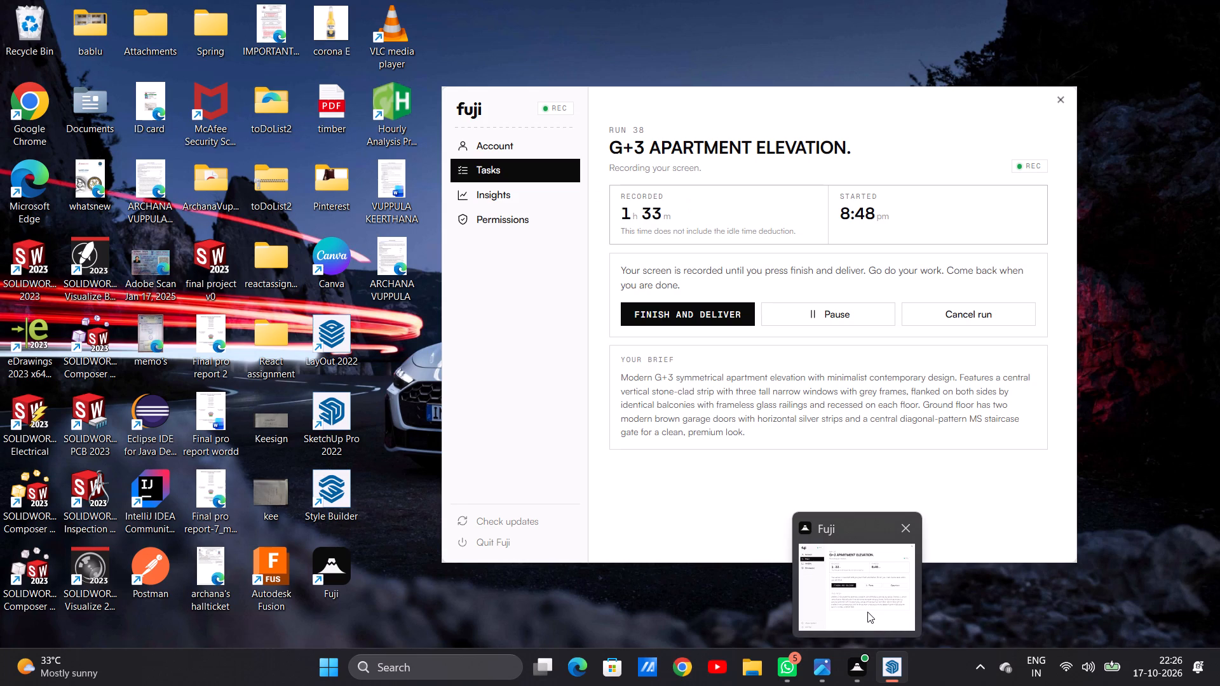
Return to the SketchUp model and examine the whole building from the front, side and above.
click(856, 598)
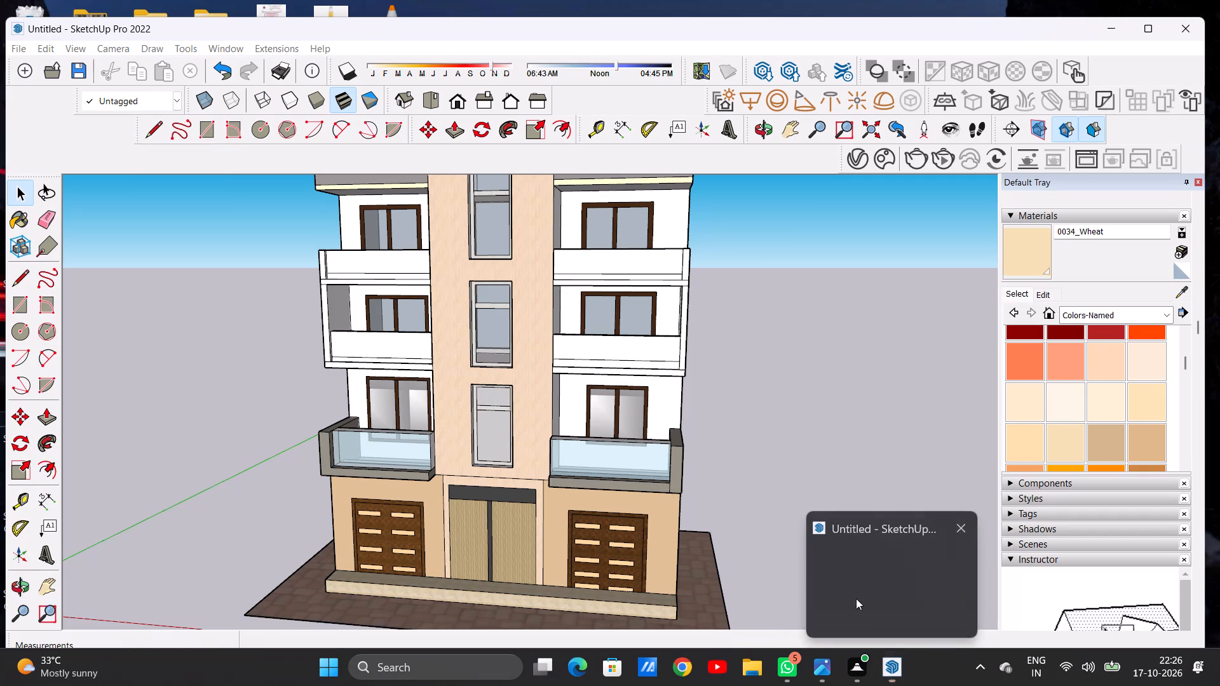
scroll(595, 556, down, 7)
middle_drag(606, 540, 611, 626)
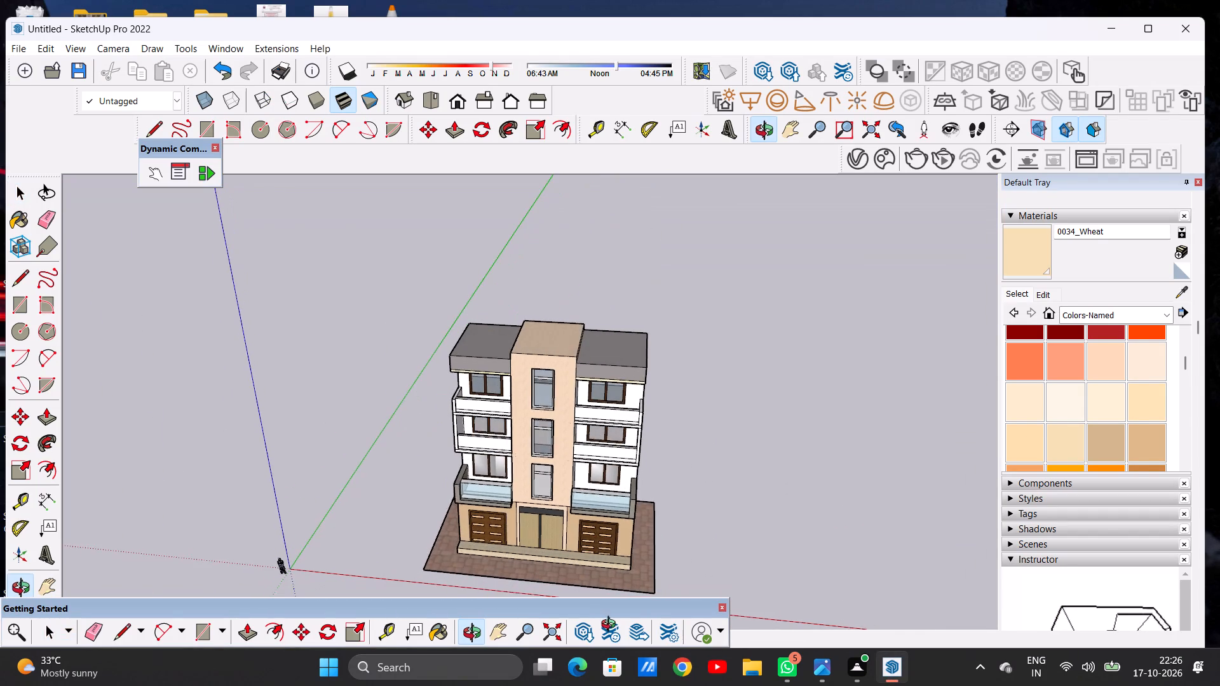
middle_drag(611, 626, 607, 624)
scroll(593, 536, up, 6)
middle_drag(686, 475, 252, 450)
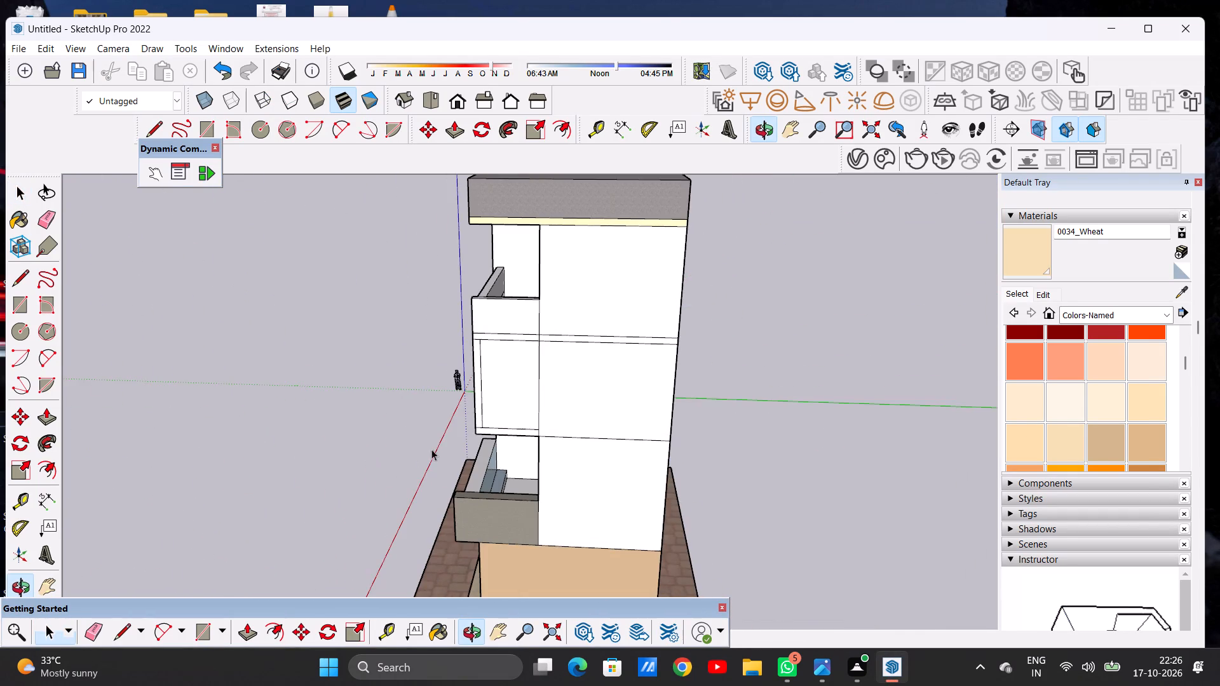
middle_drag(647, 417, 616, 436)
middle_drag(420, 435, 638, 441)
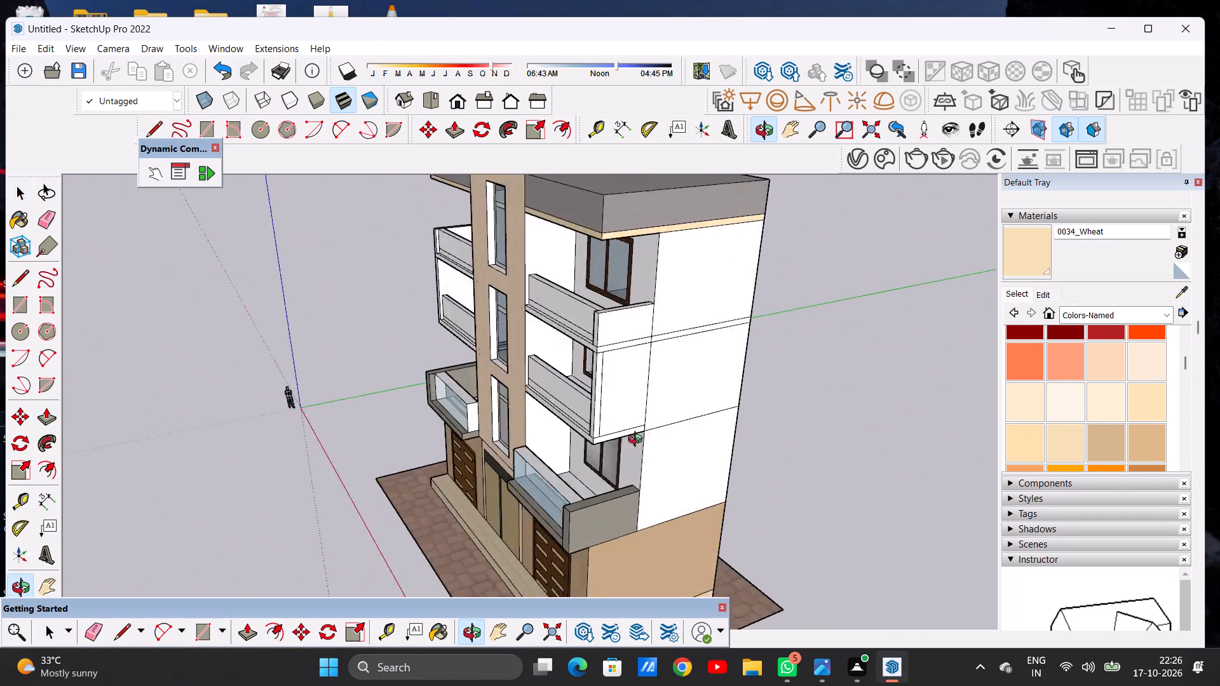
middle_drag(638, 441, 743, 441)
middle_drag(480, 447, 615, 456)
scroll(663, 443, up, 1)
scroll(663, 443, down, 2)
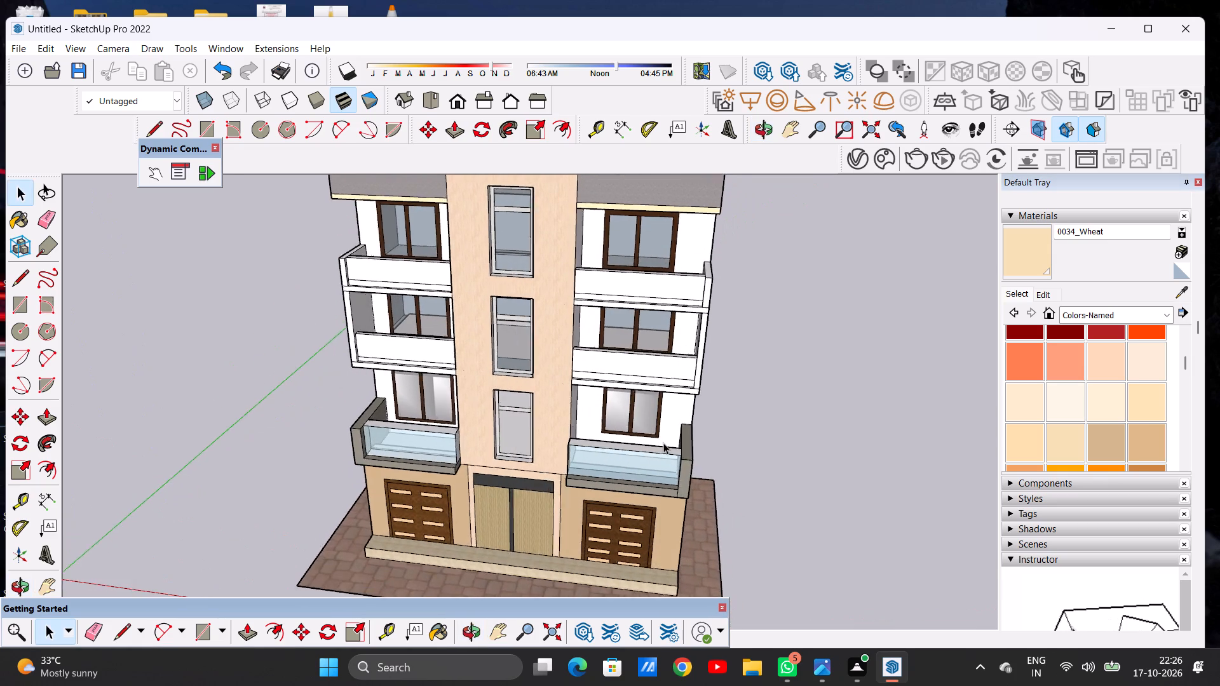
scroll(663, 443, down, 4)
middle_drag(576, 445, 608, 401)
scroll(552, 422, up, 5)
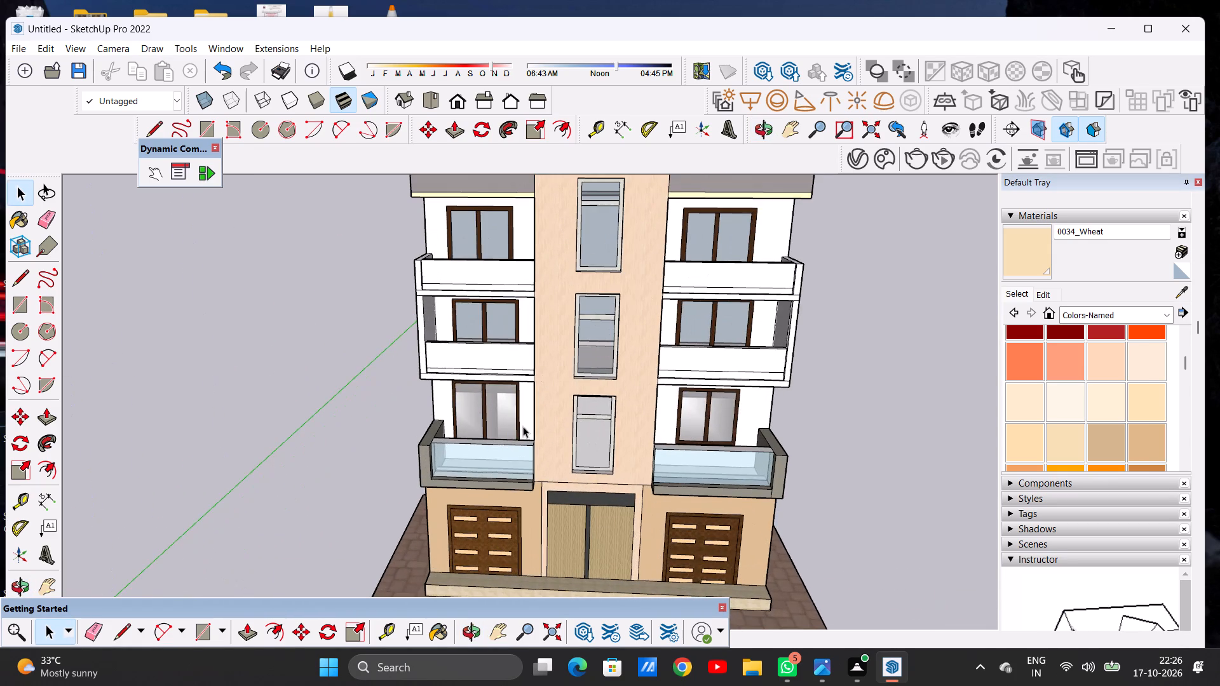
scroll(541, 413, down, 4)
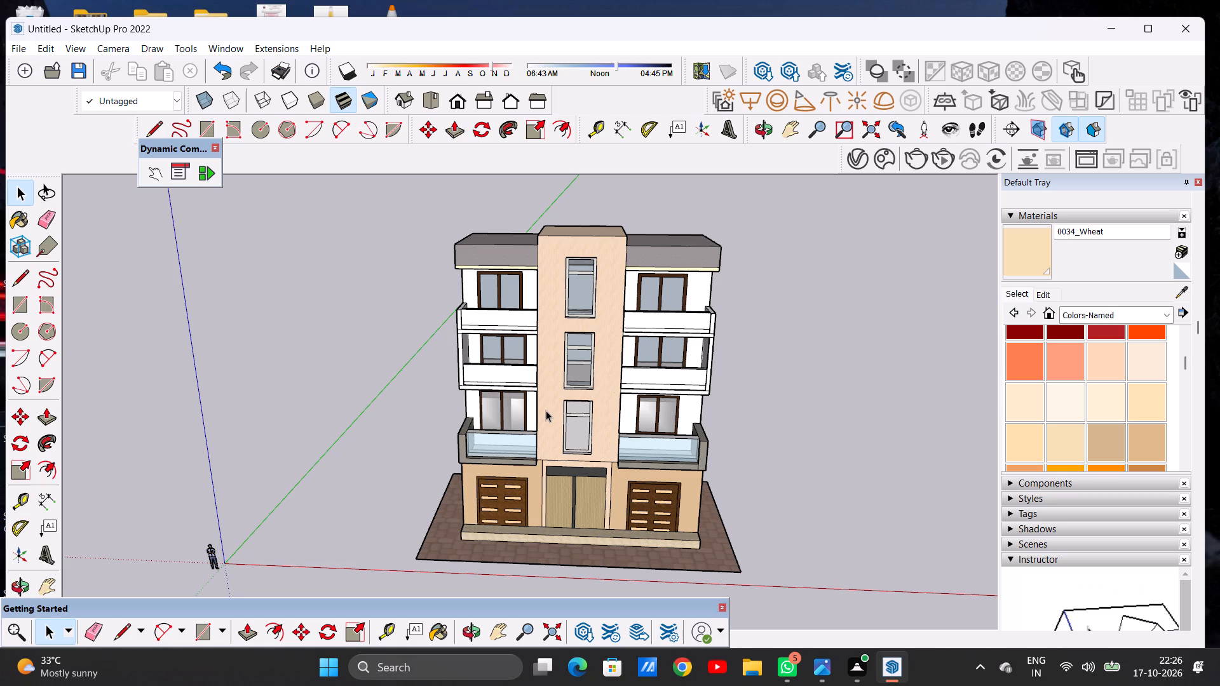
scroll(533, 418, down, 2)
scroll(608, 425, up, 4)
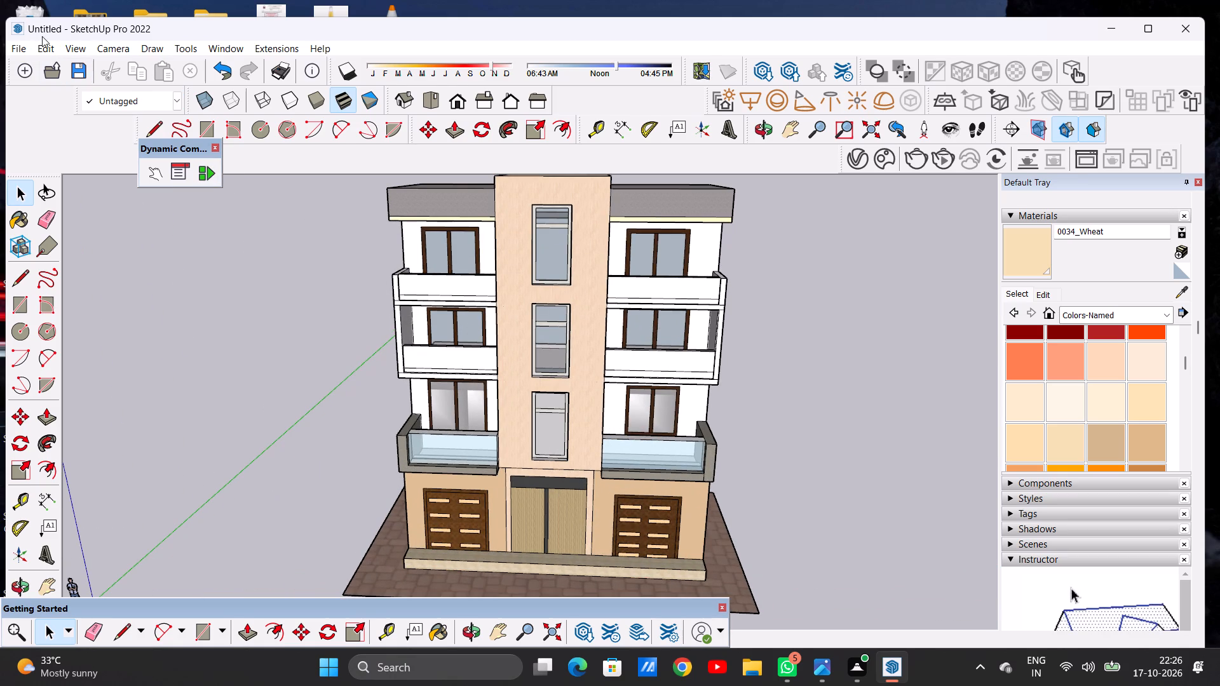
Switch to Microsoft Edge, search the web for "3d warehouse sketchup" and open the 3D Warehouse site.
click(760, 71)
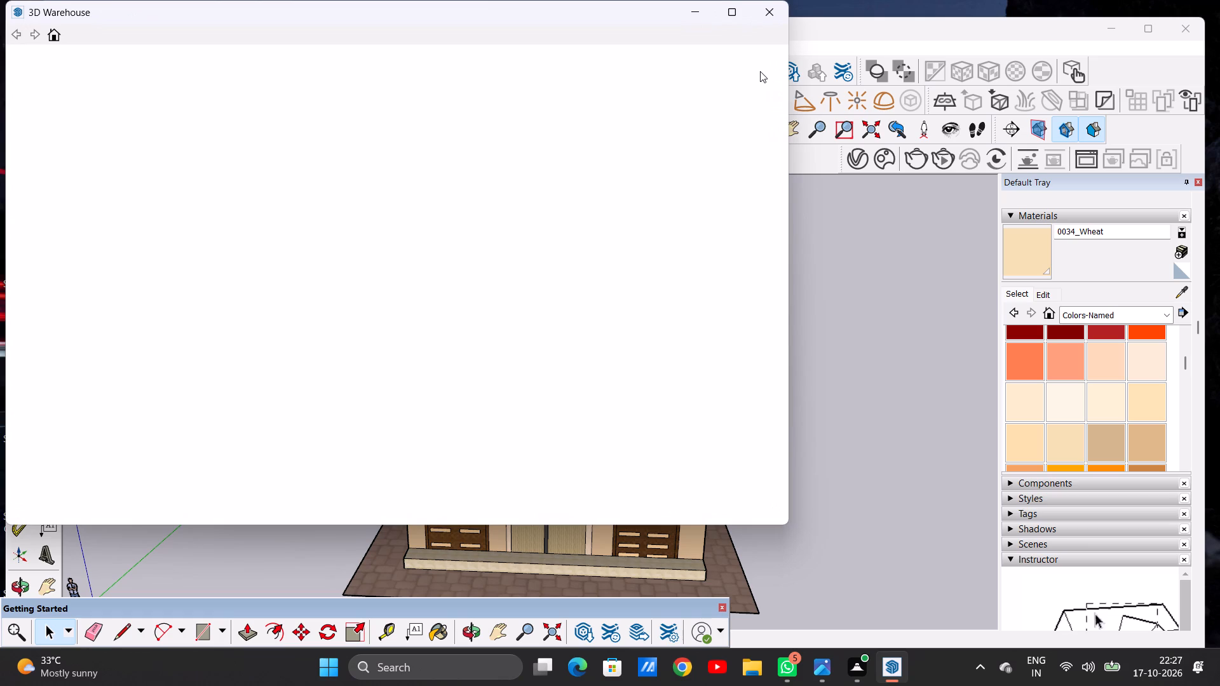
click(196, 342)
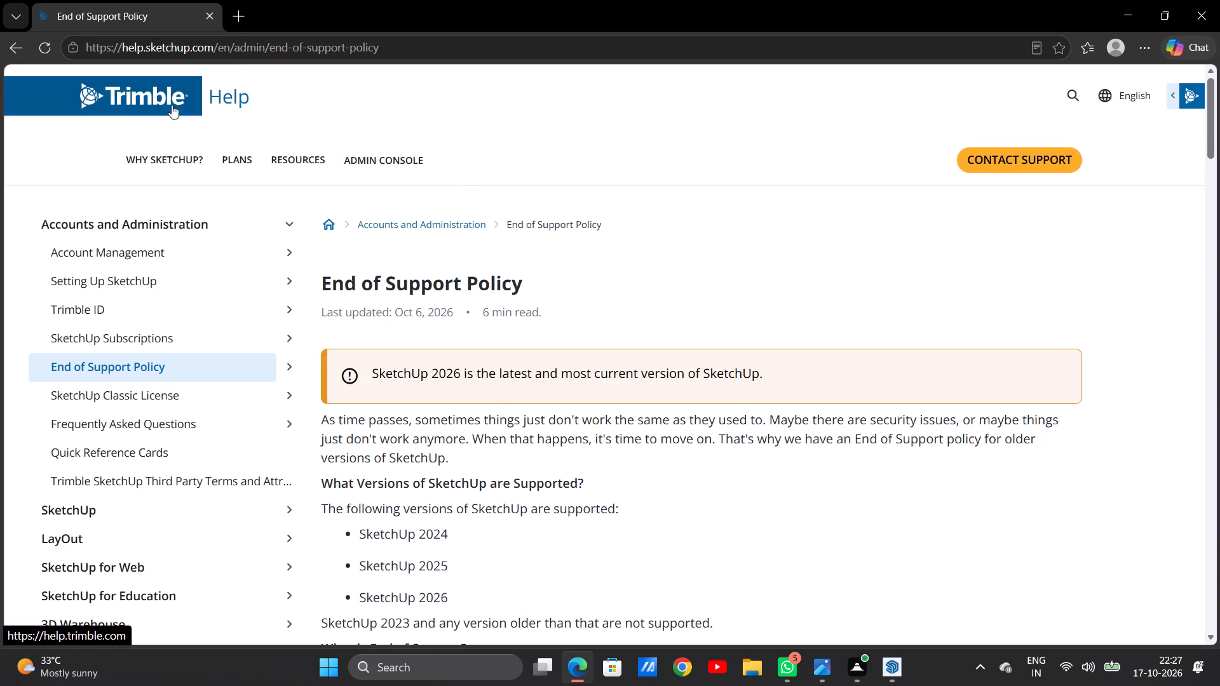
click(8, 51)
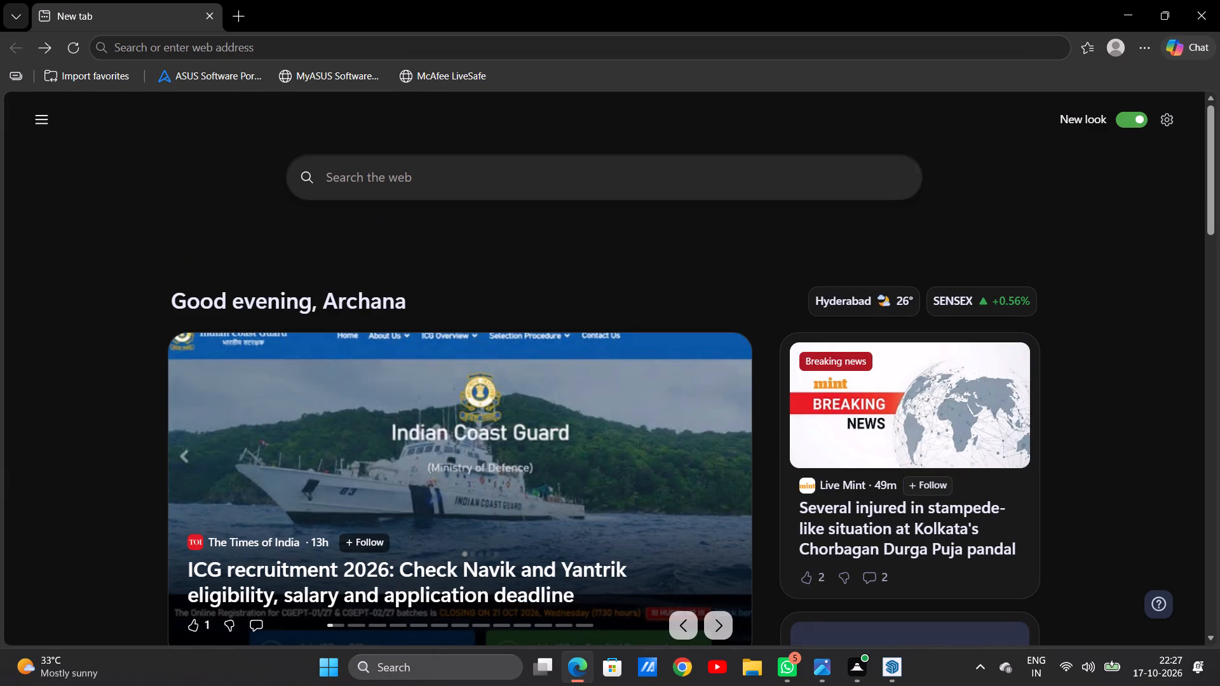
click(367, 187)
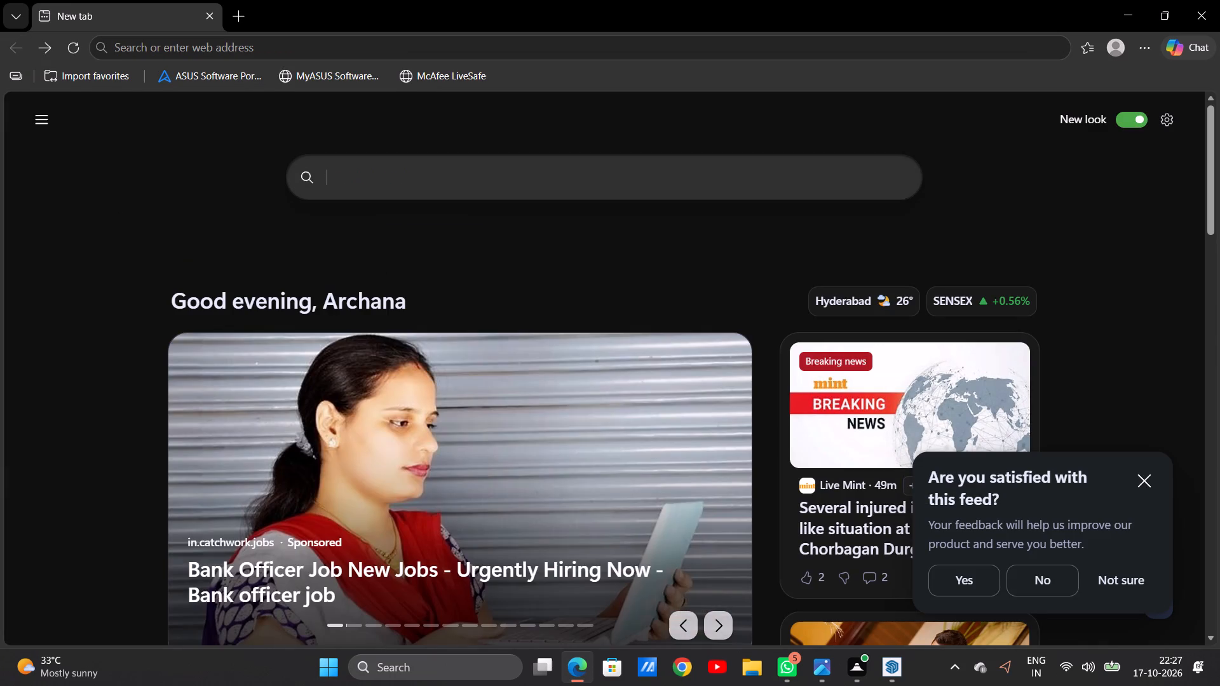
click(373, 214)
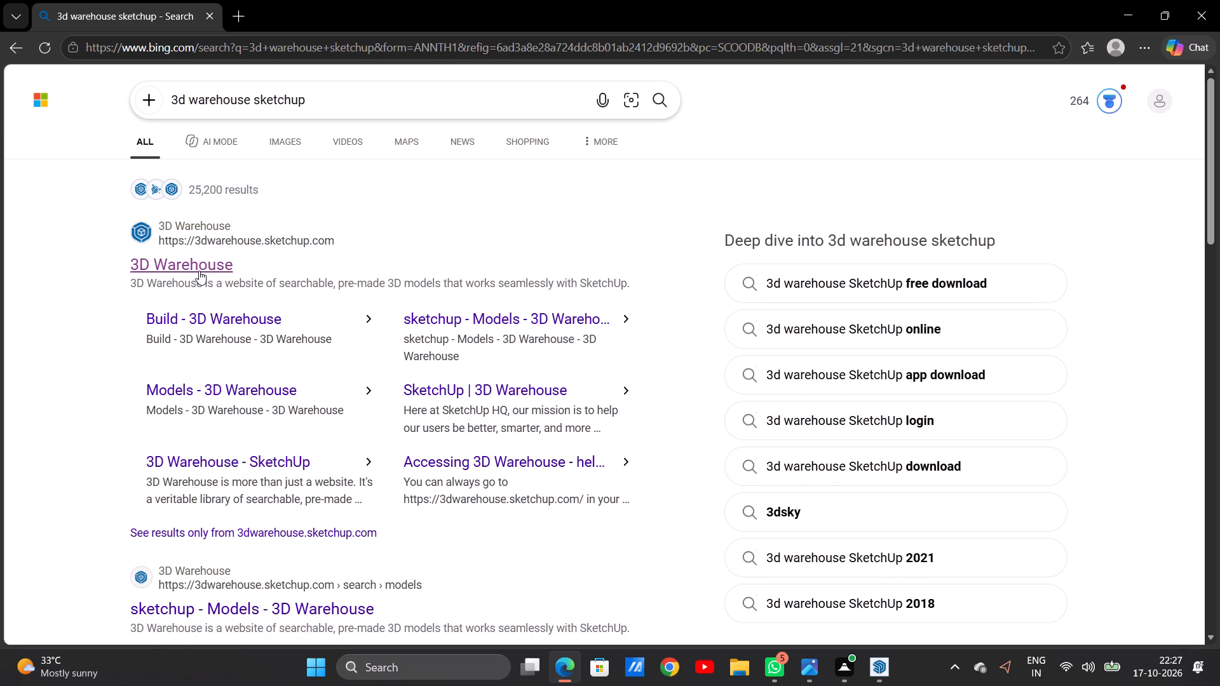
click(199, 271)
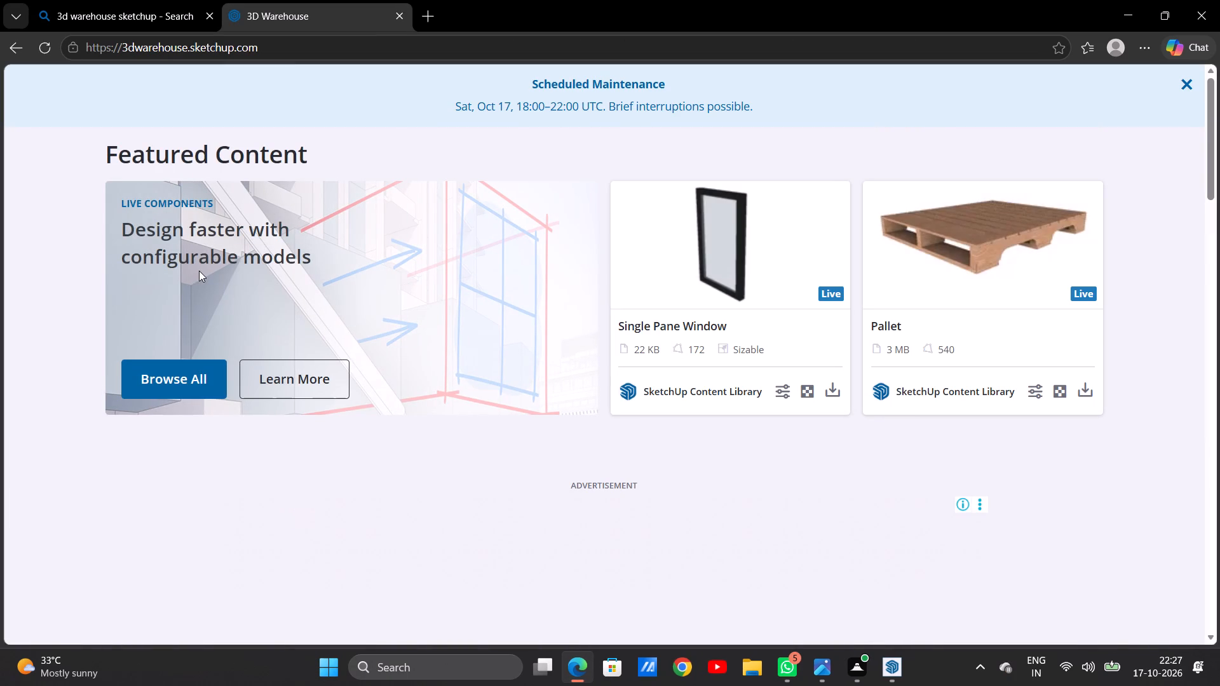
Examine the 3D Warehouse home page, including its featured content, photoreal materials and brands.
scroll(457, 265, up, 2)
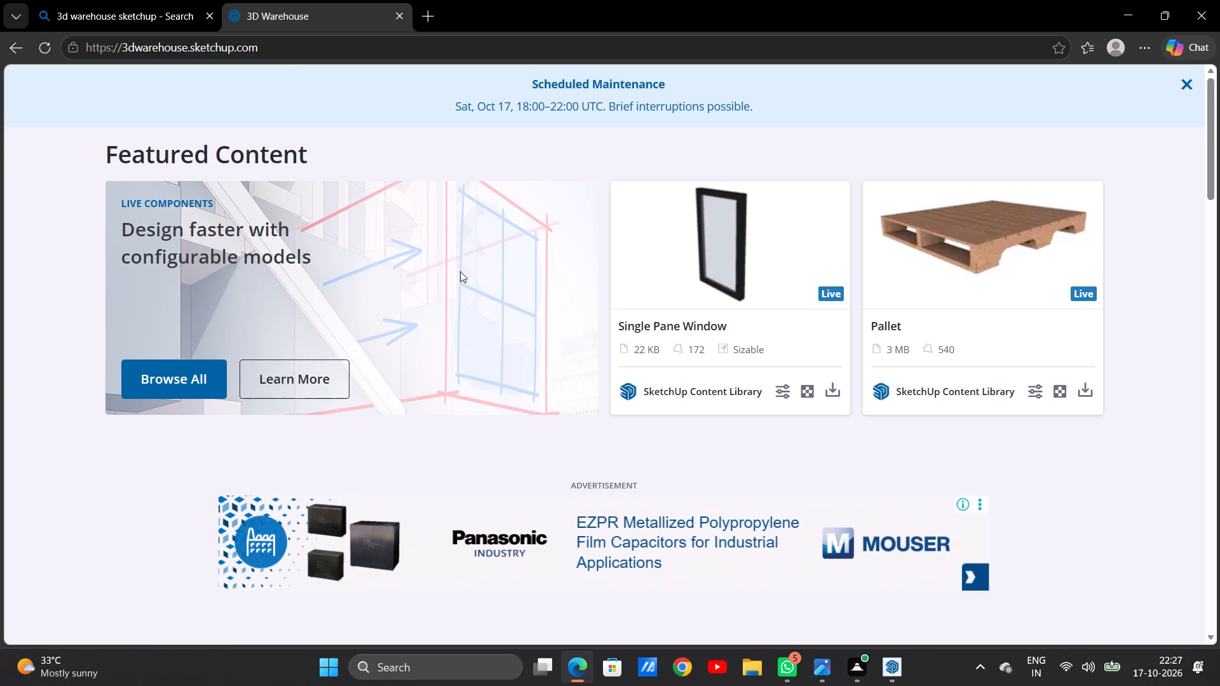
scroll(460, 271, up, 2)
scroll(460, 281, down, 10)
scroll(460, 285, up, 15)
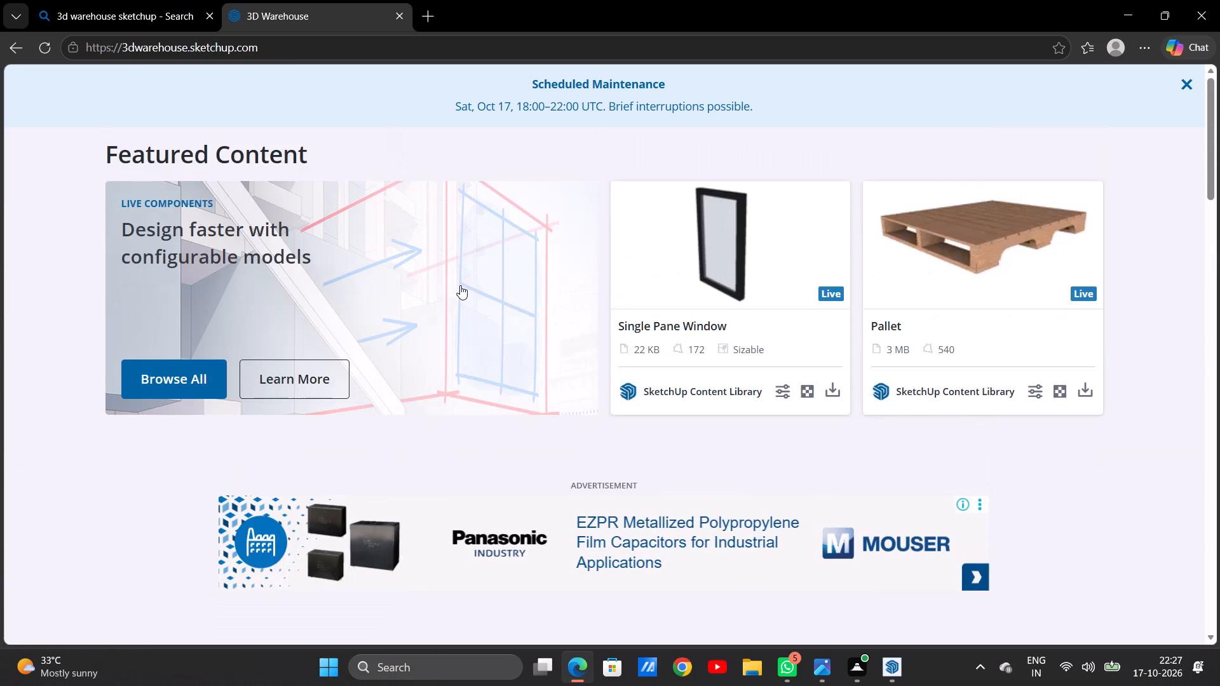
scroll(460, 285, up, 3)
scroll(460, 285, down, 8)
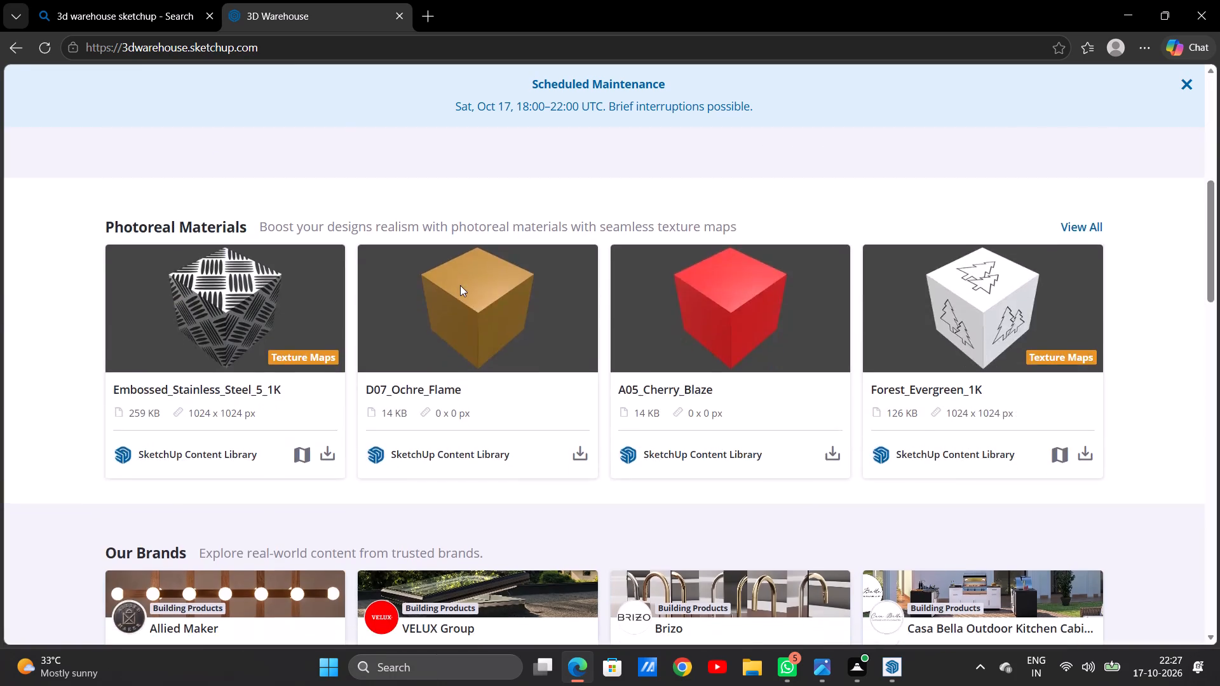
scroll(460, 285, down, 8)
scroll(460, 285, up, 5)
scroll(460, 285, down, 15)
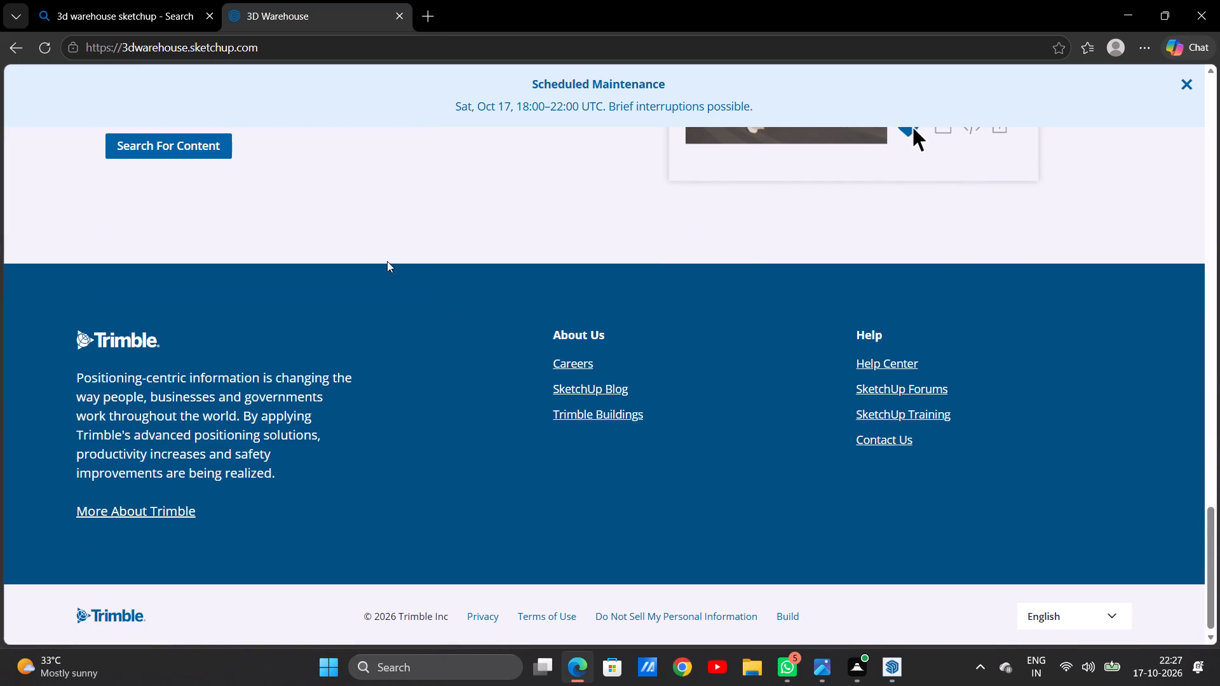
Open the 3D Warehouse content search and look through the general model results.
click(210, 146)
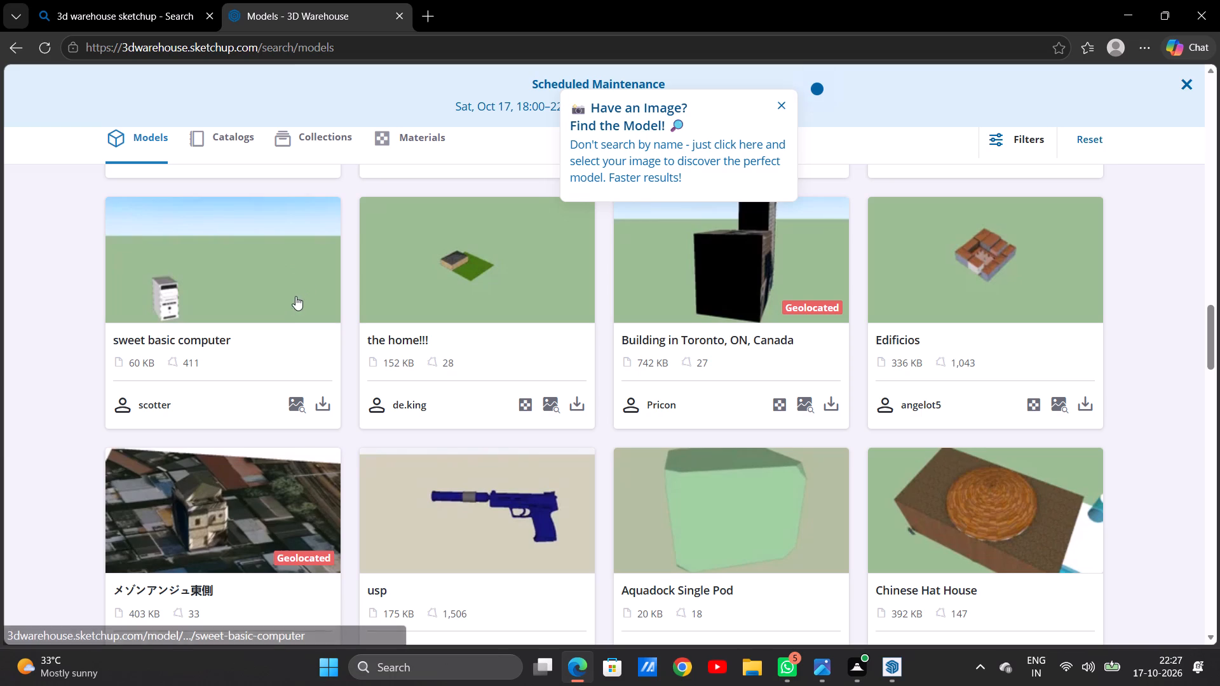
scroll(268, 344, down, 2)
scroll(262, 349, up, 16)
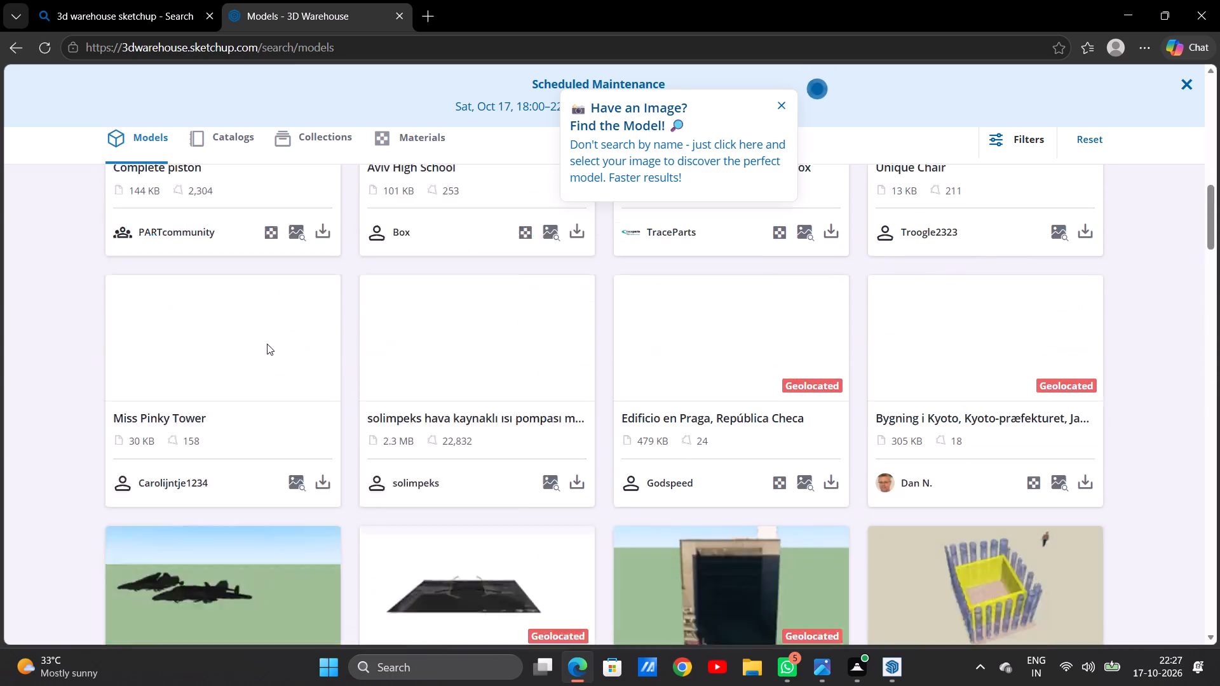
scroll(267, 344, up, 20)
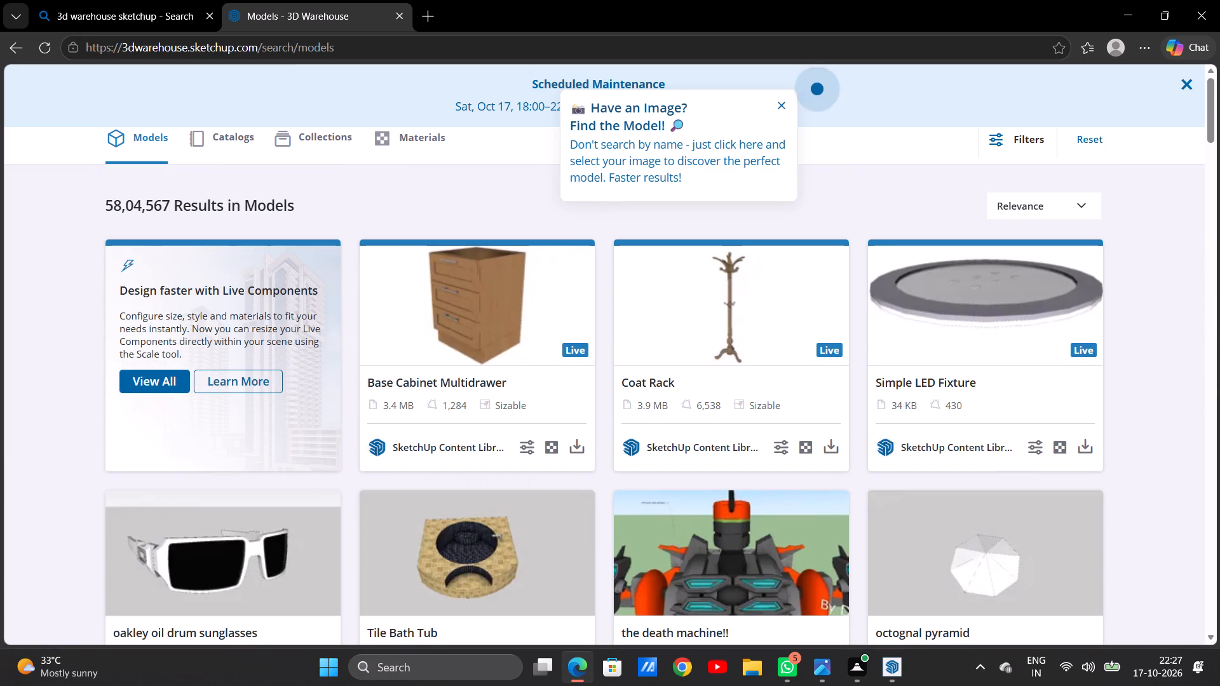
scroll(267, 344, up, 1)
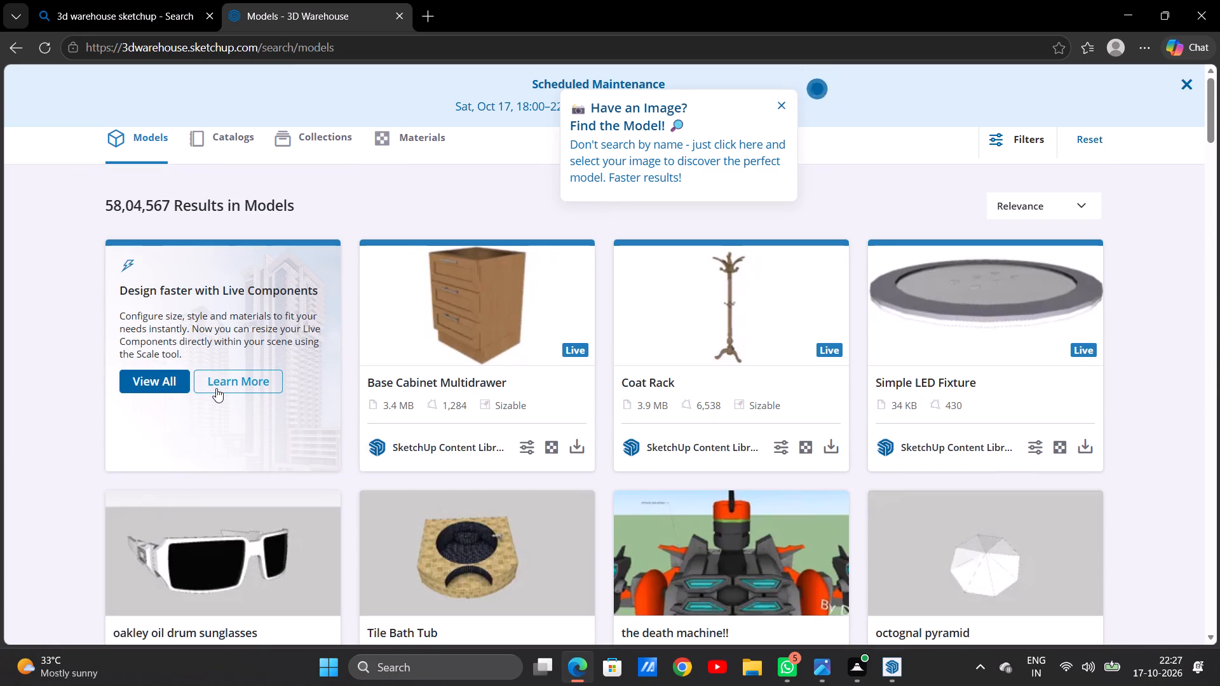
scroll(216, 388, down, 4)
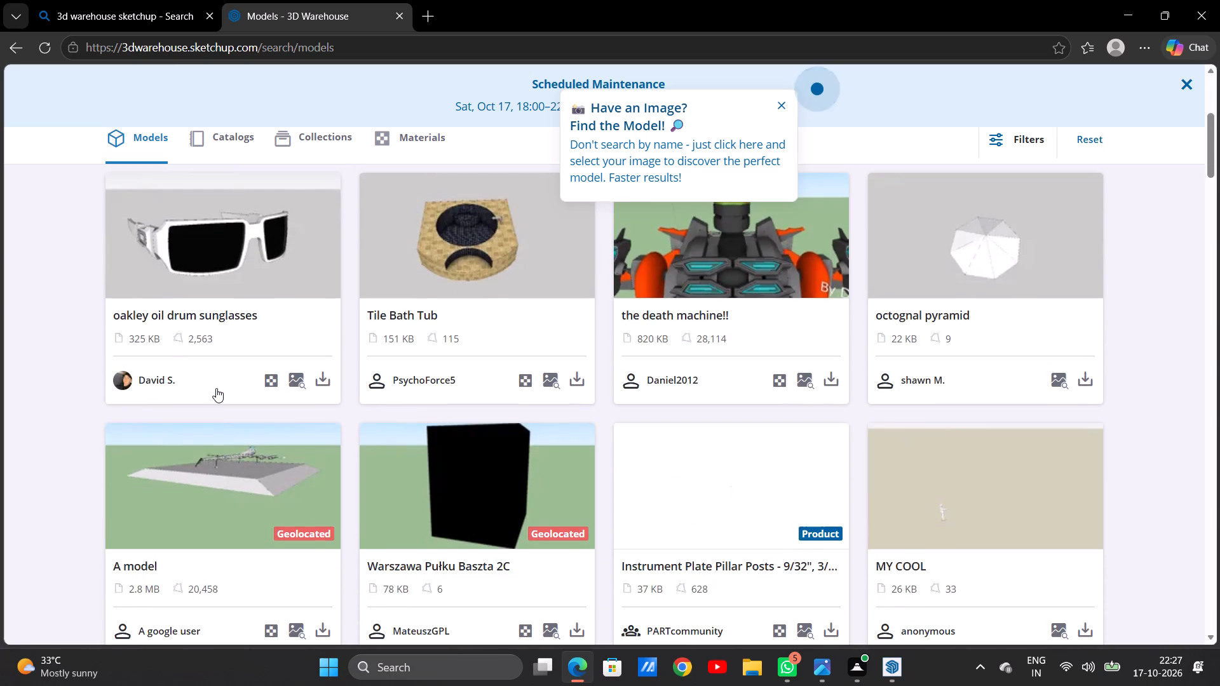
scroll(216, 388, down, 4)
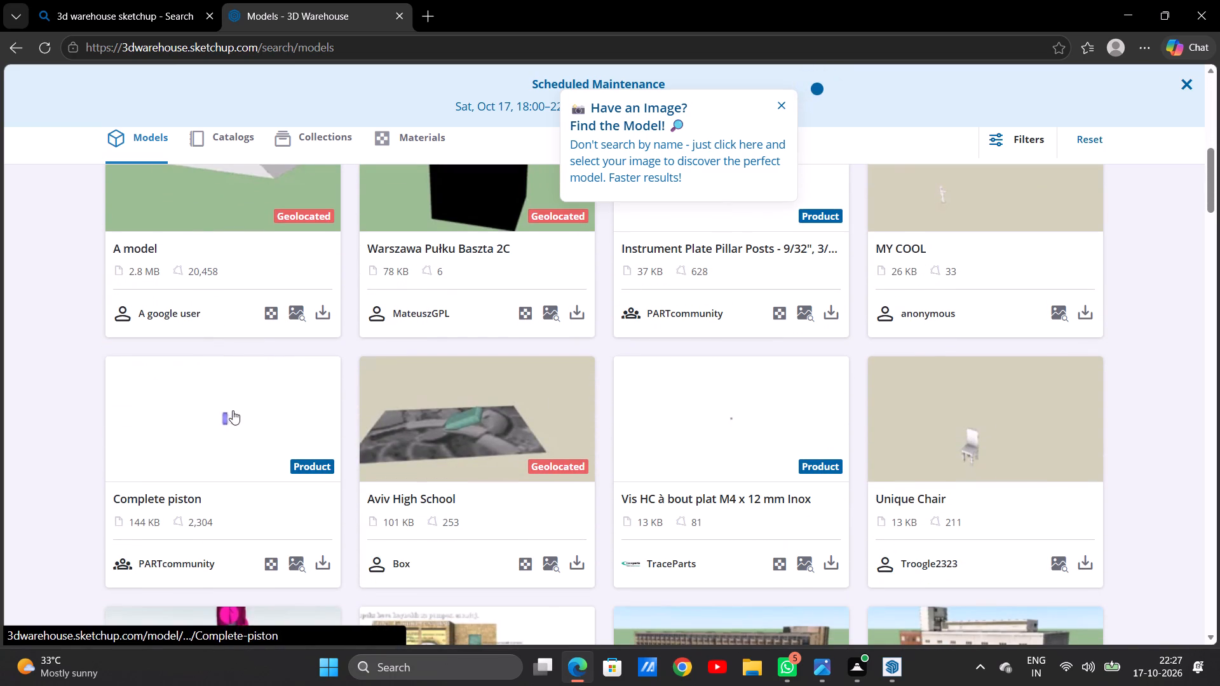
scroll(226, 406, down, 8)
scroll(245, 462, down, 8)
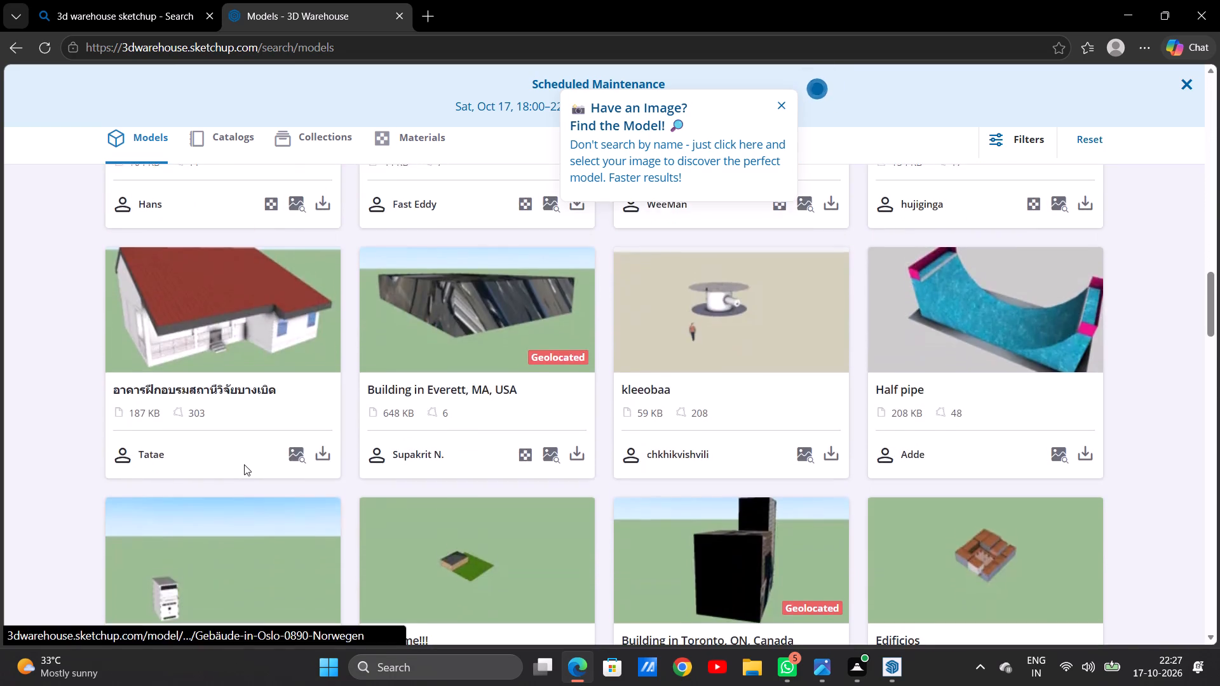
scroll(244, 464, down, 15)
scroll(245, 458, down, 7)
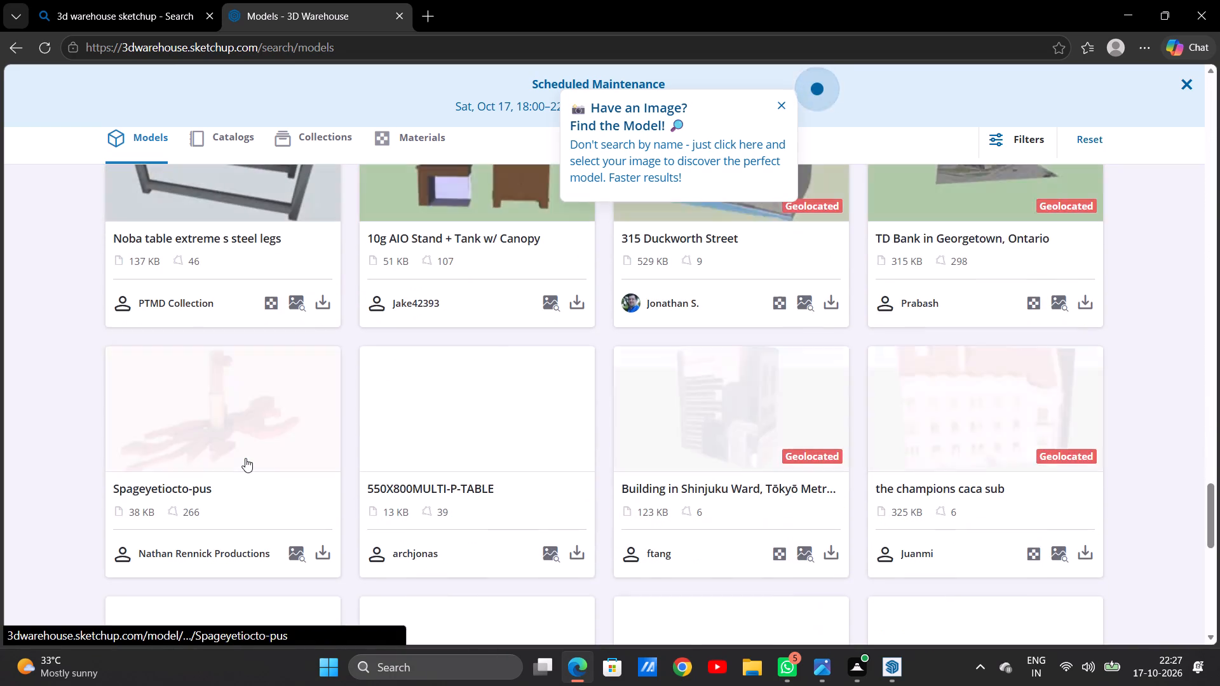
scroll(245, 458, down, 7)
scroll(245, 458, up, 15)
scroll(245, 458, up, 13)
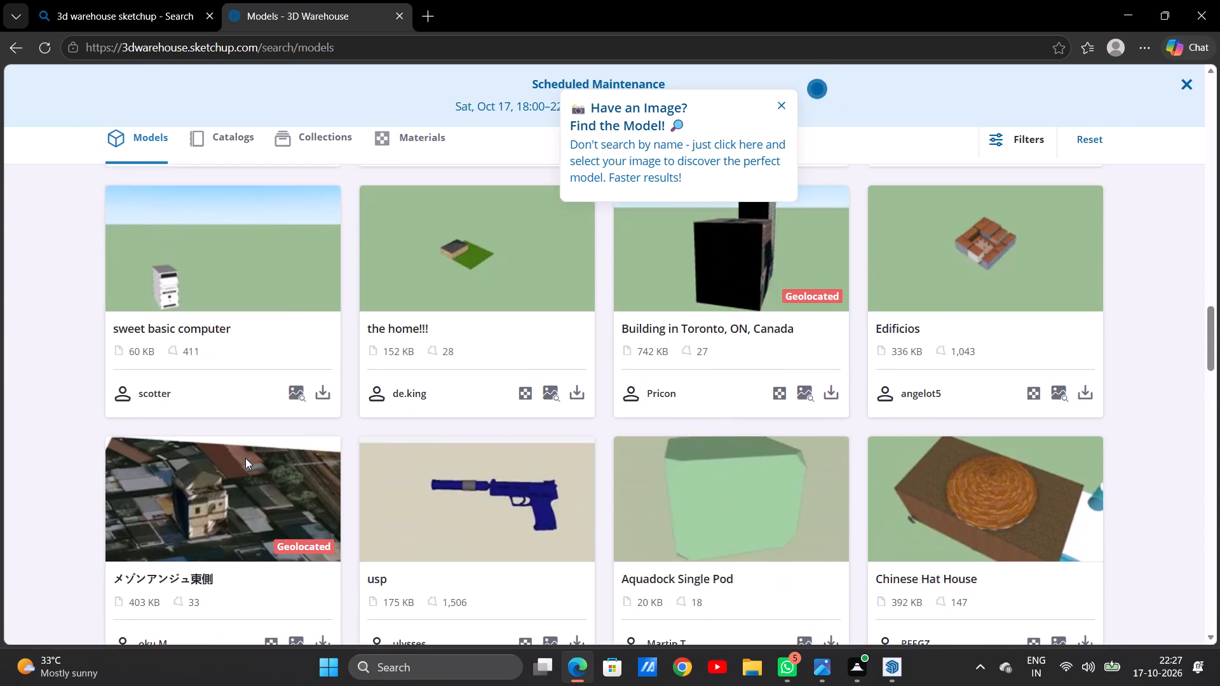
scroll(245, 458, up, 15)
scroll(245, 458, up, 7)
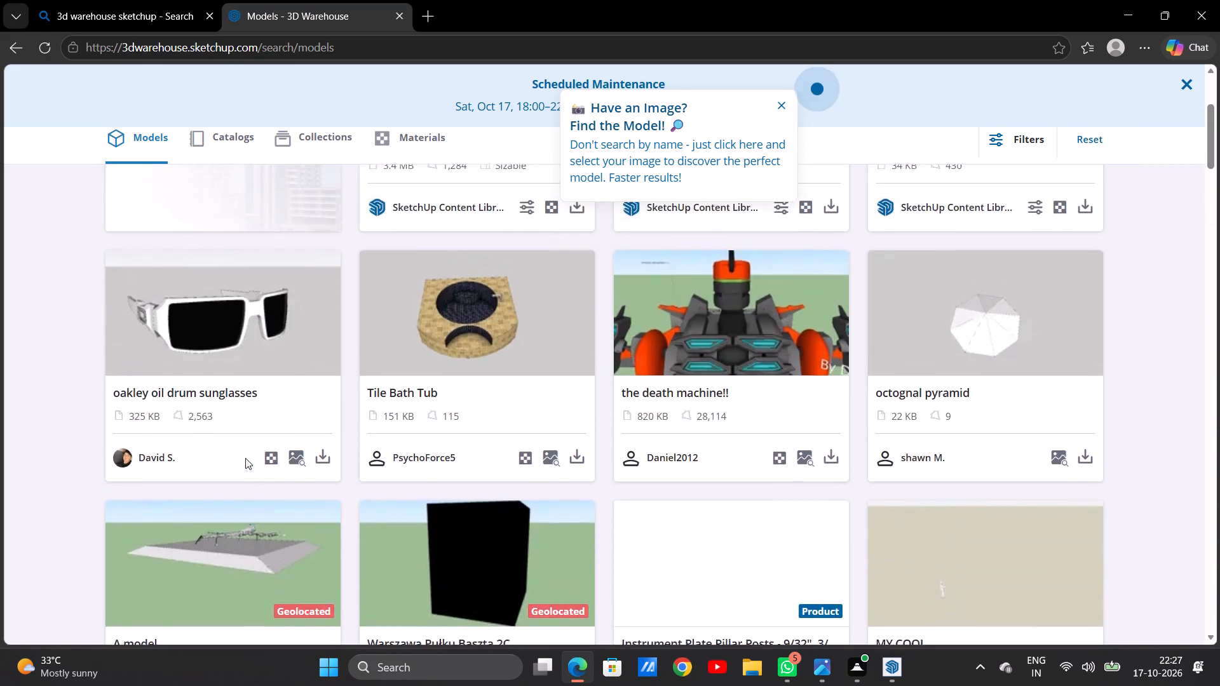
scroll(245, 458, up, 11)
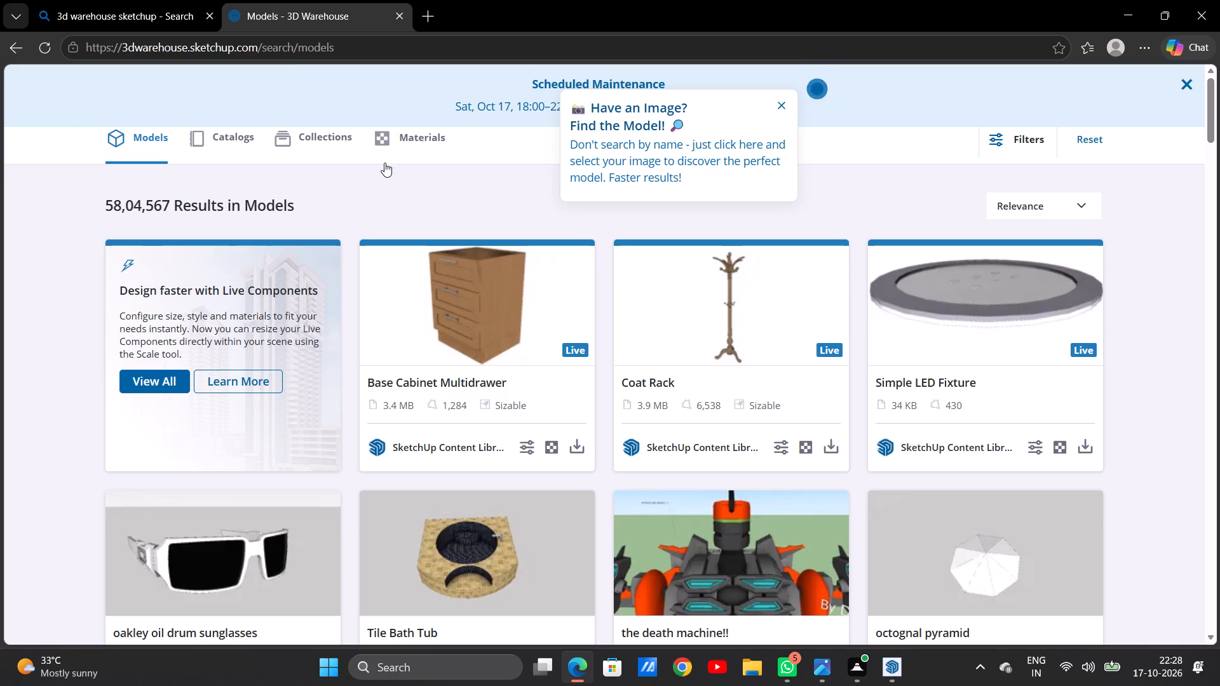
Check the Materials results, return to the Models results and dismiss the image-search tip.
click(398, 140)
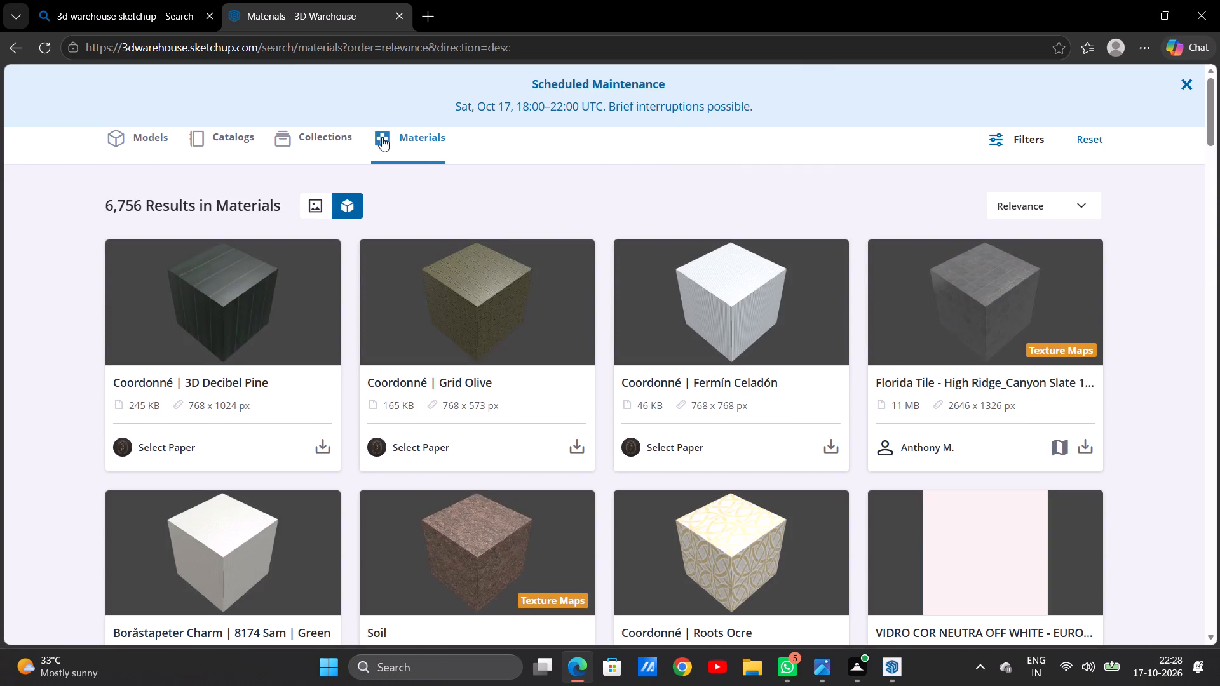
click(158, 137)
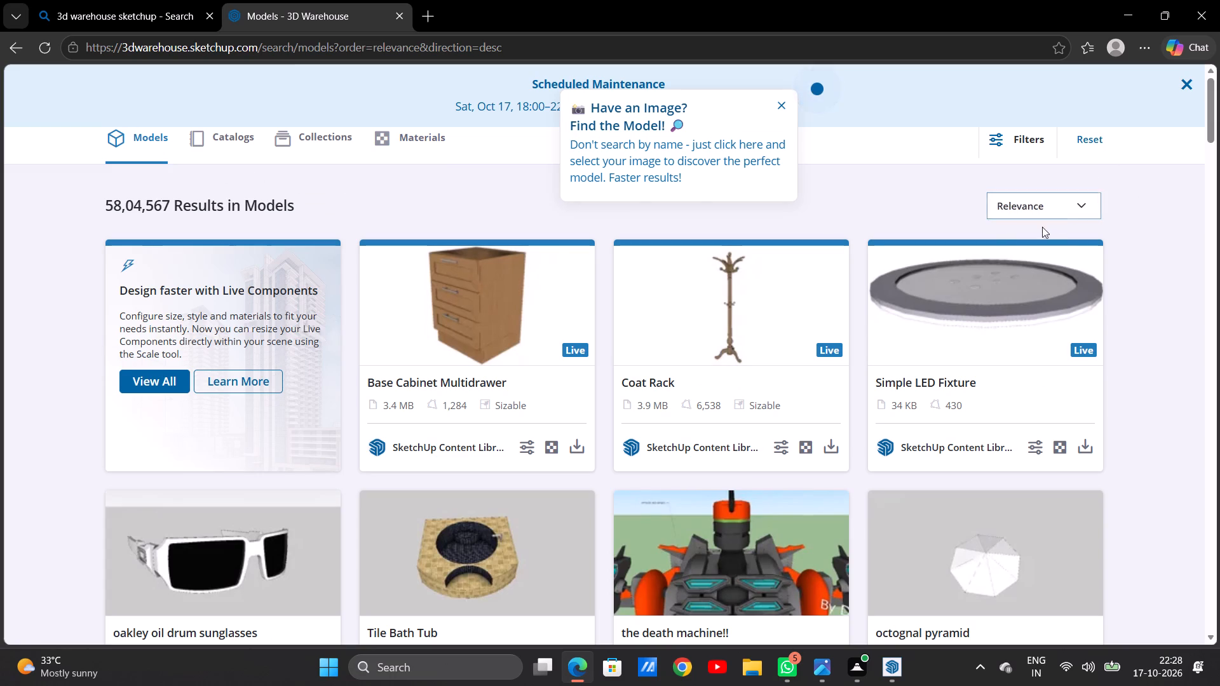
click(770, 109)
scroll(506, 173, up, 3)
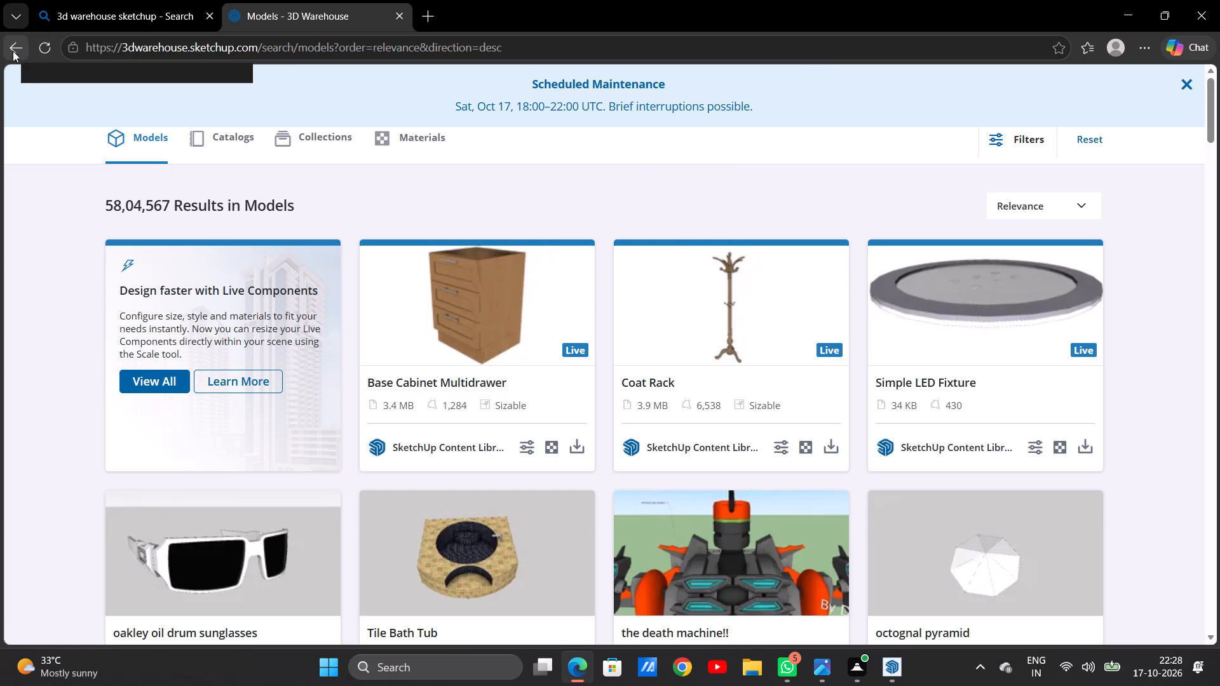
Go back to the 3D Warehouse home page and look over its featured content and photoreal materials.
click(15, 53)
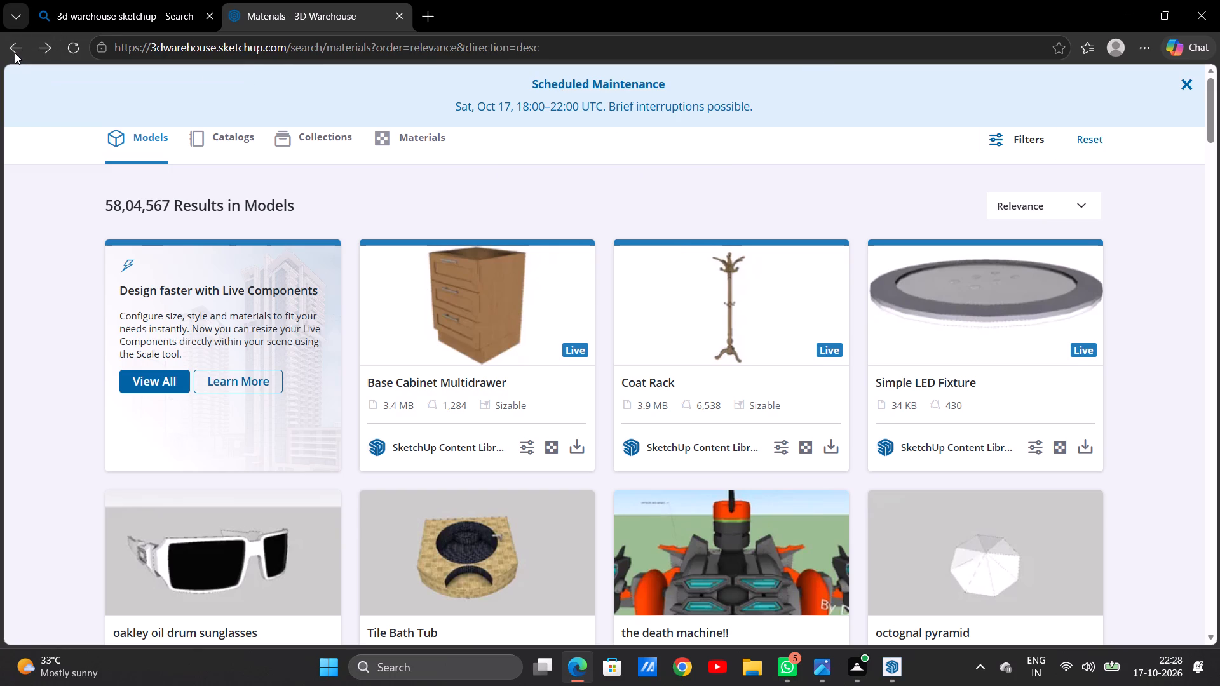
click(15, 53)
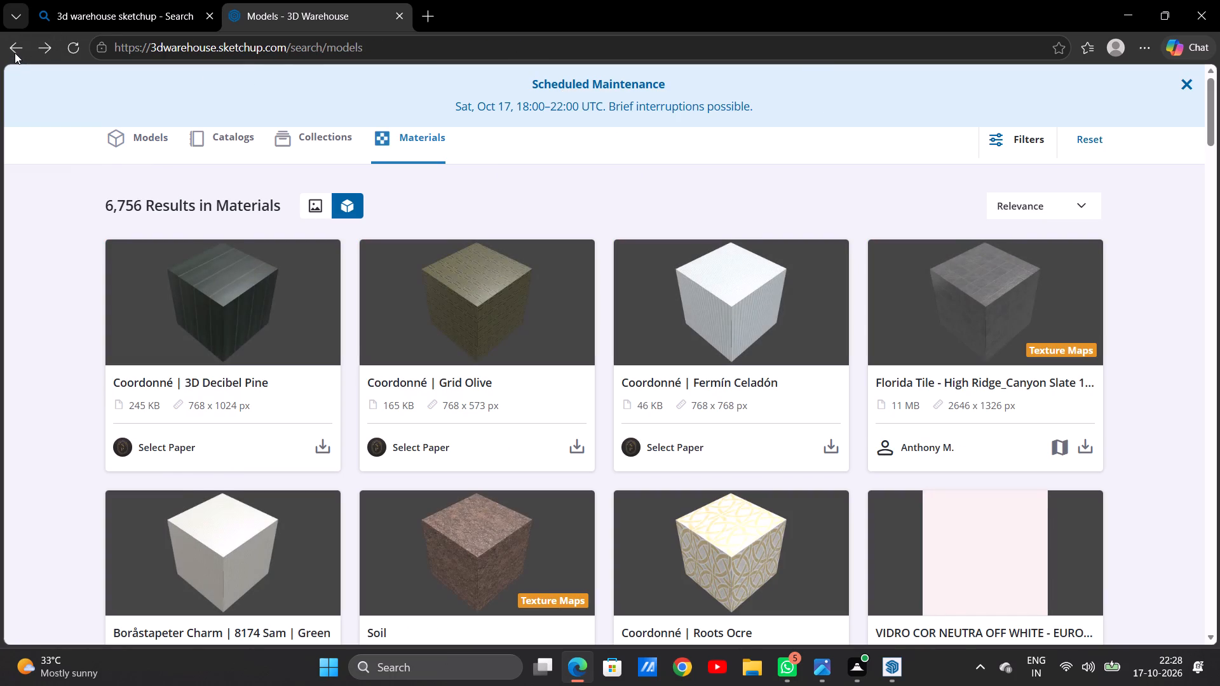
click(15, 53)
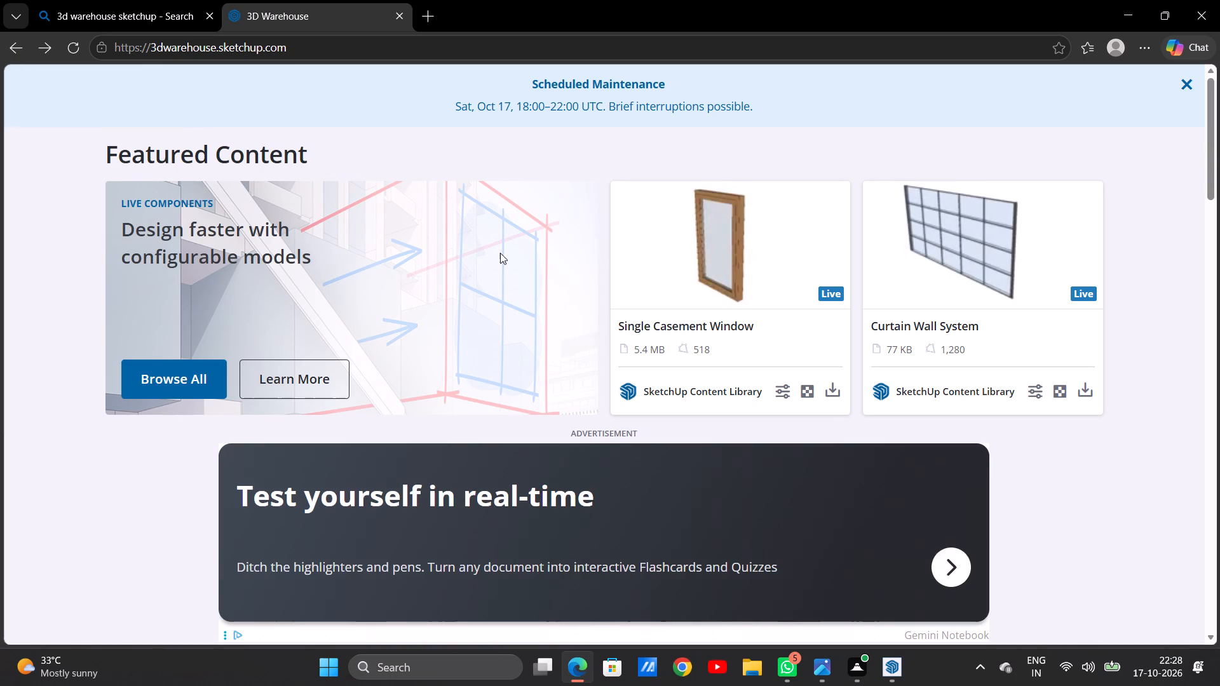
scroll(476, 282, down, 8)
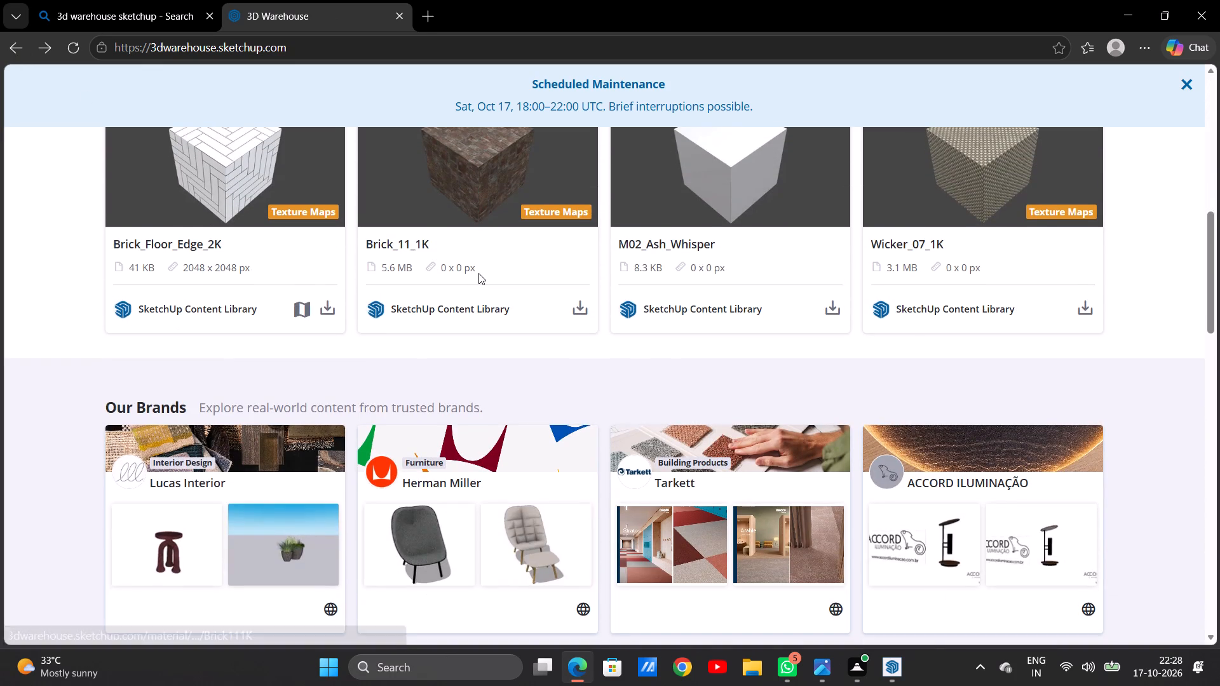
scroll(480, 268, up, 7)
scroll(481, 267, up, 14)
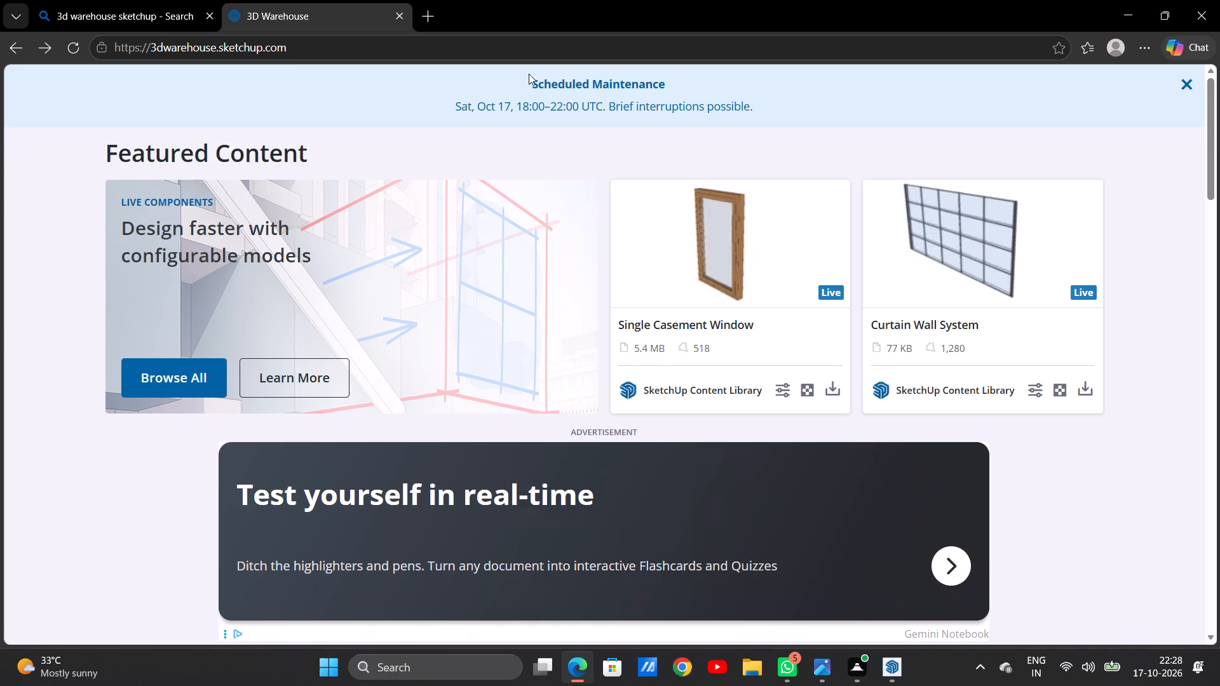
Reopen 3D Warehouse from the web search results and look through its home page.
click(275, 15)
click(275, 15)
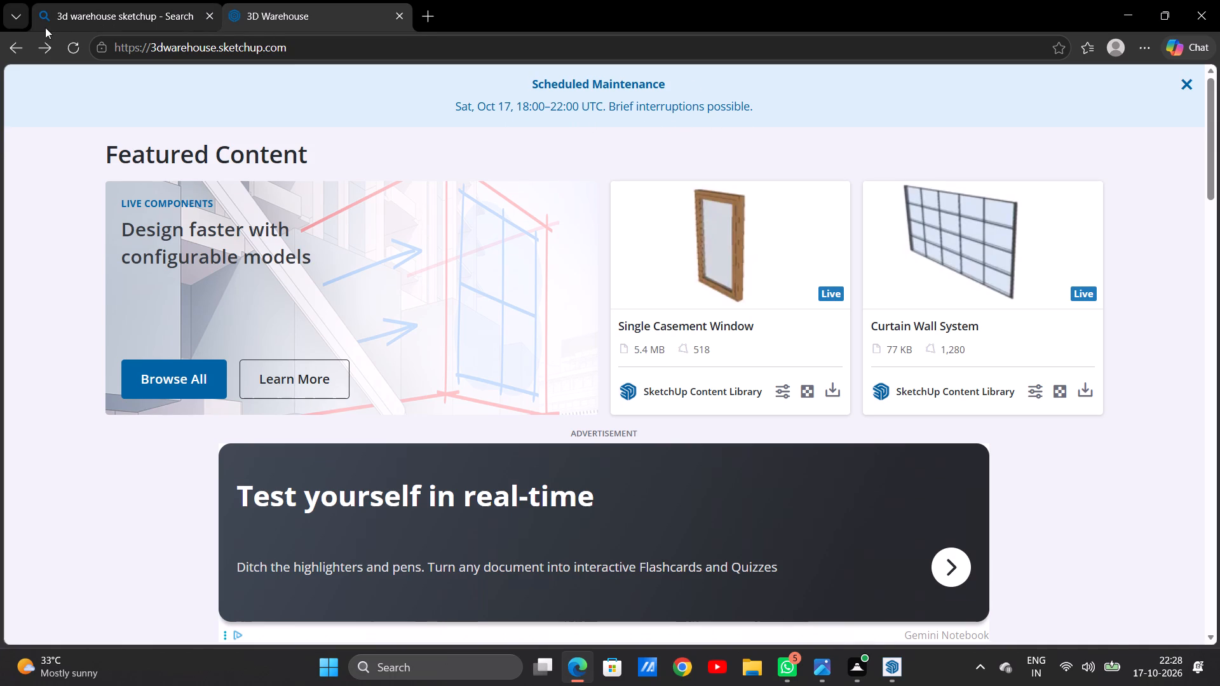
click(15, 42)
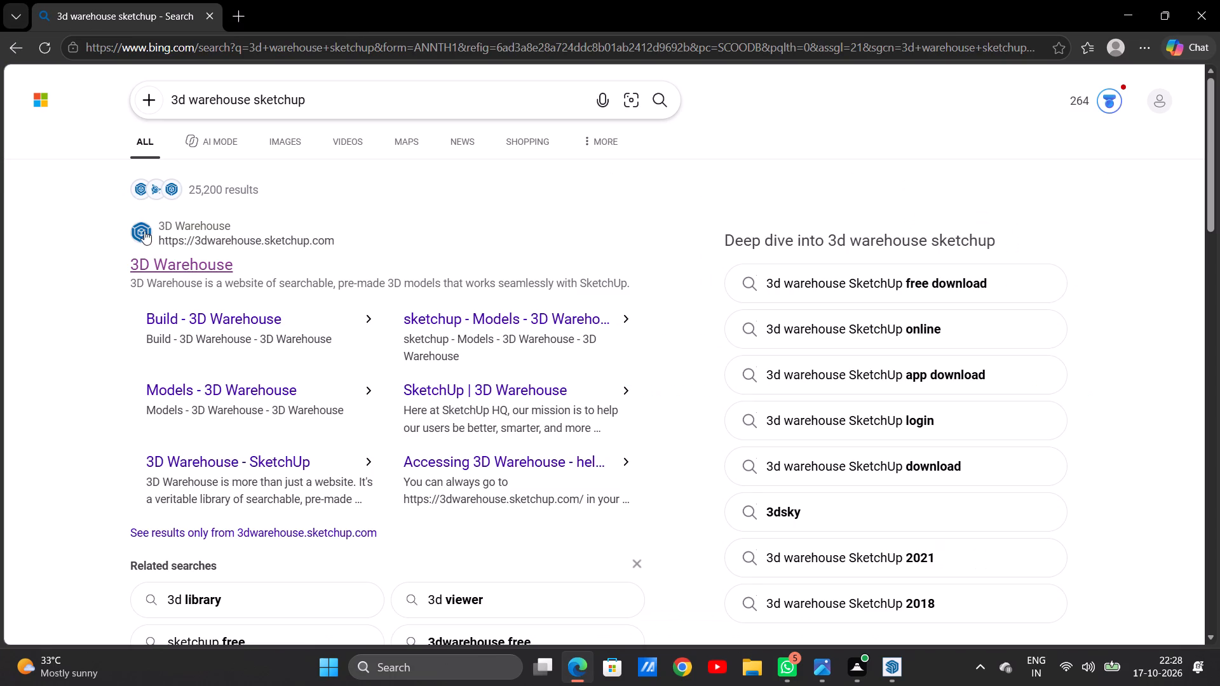
click(172, 267)
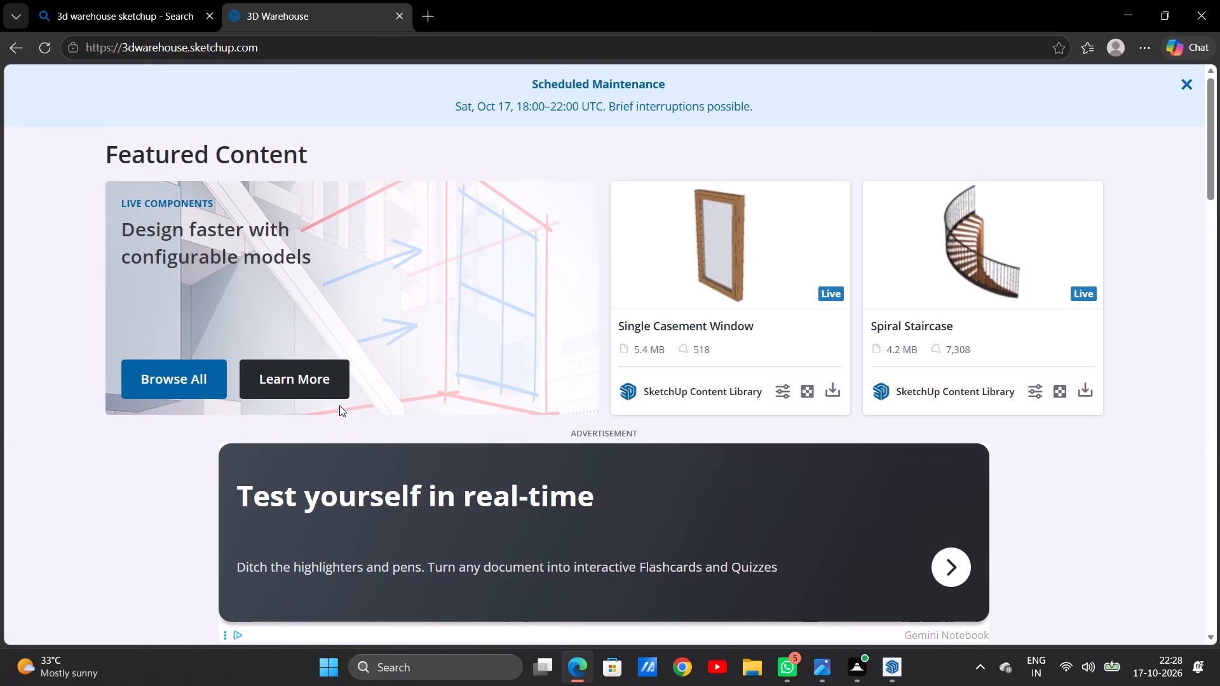
scroll(367, 394, up, 5)
scroll(377, 373, down, 7)
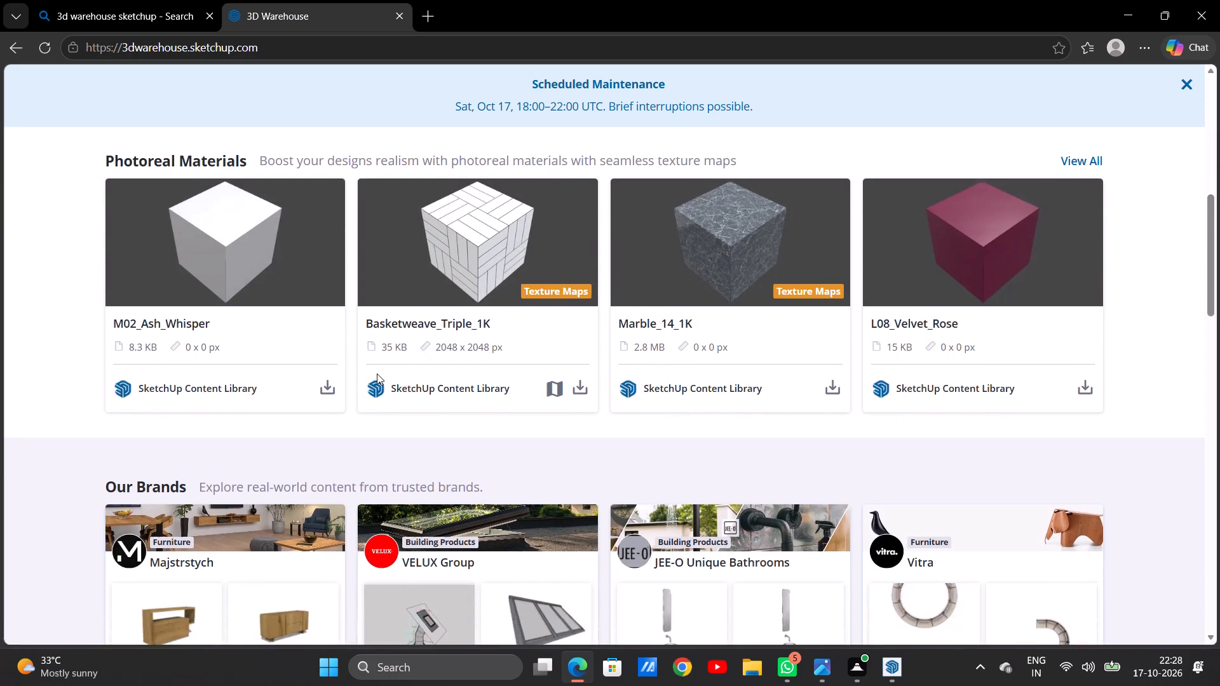
scroll(377, 373, up, 16)
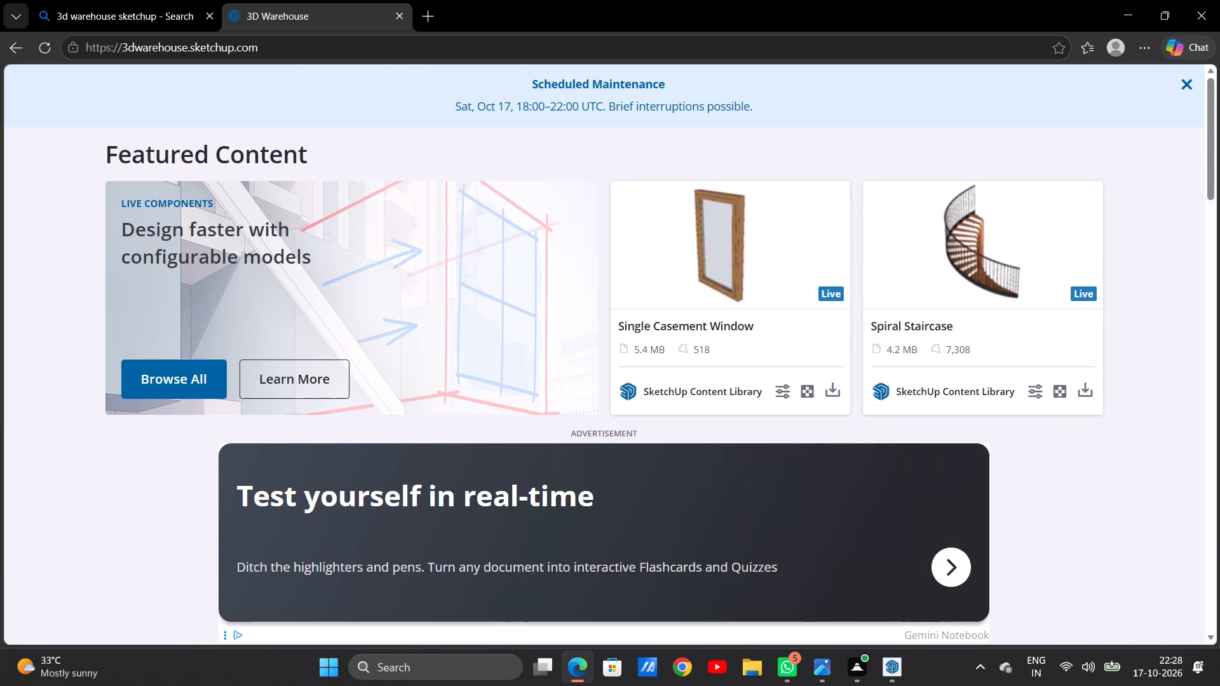
Look through the 3D Warehouse home page's featured content, photoreal materials, brands and recommended architecture models.
scroll(260, 235, down, 1)
scroll(260, 235, up, 3)
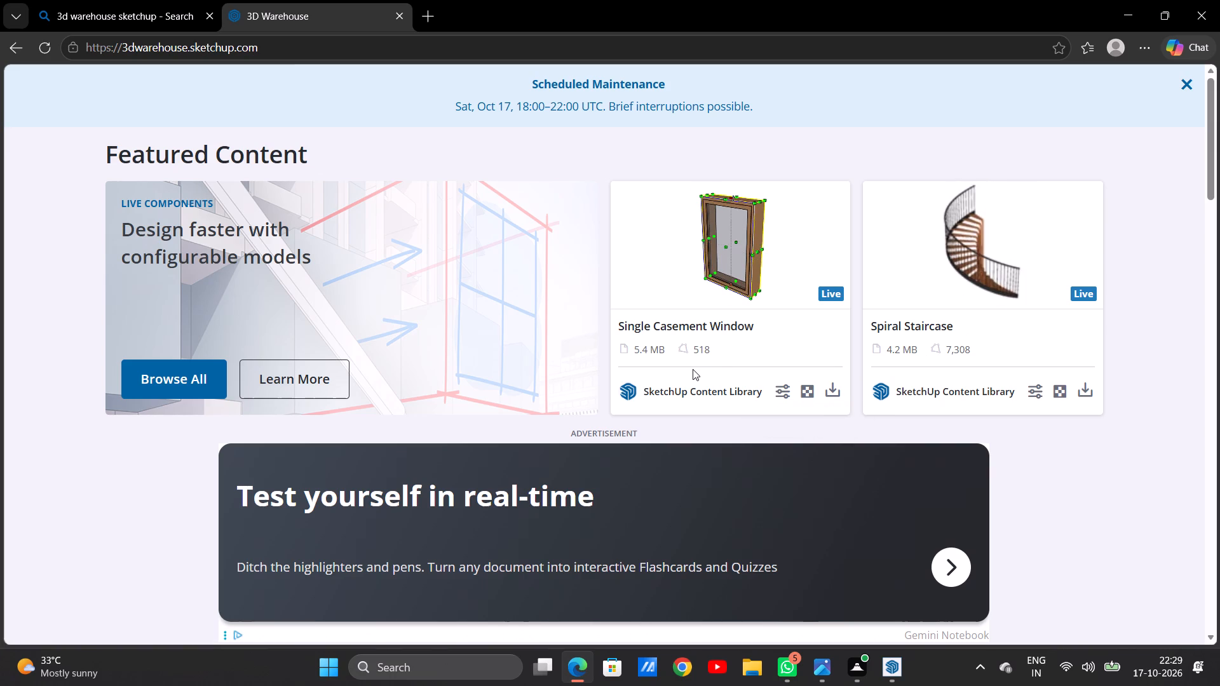
scroll(630, 350, down, 7)
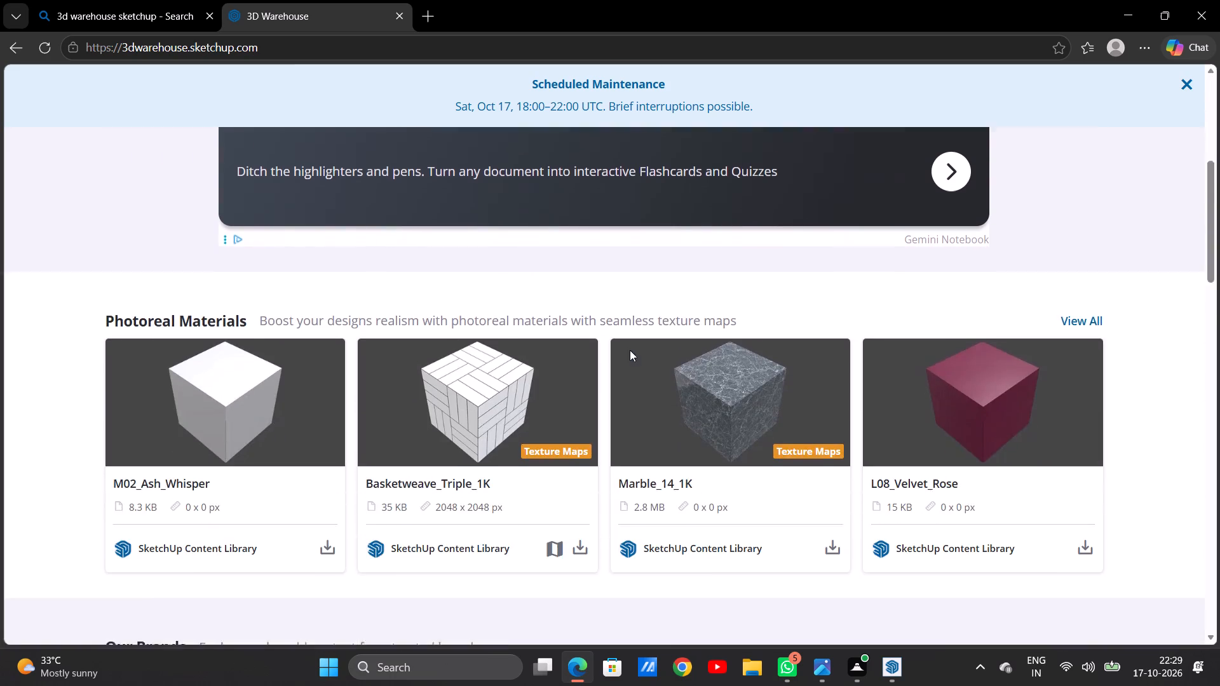
scroll(630, 350, down, 4)
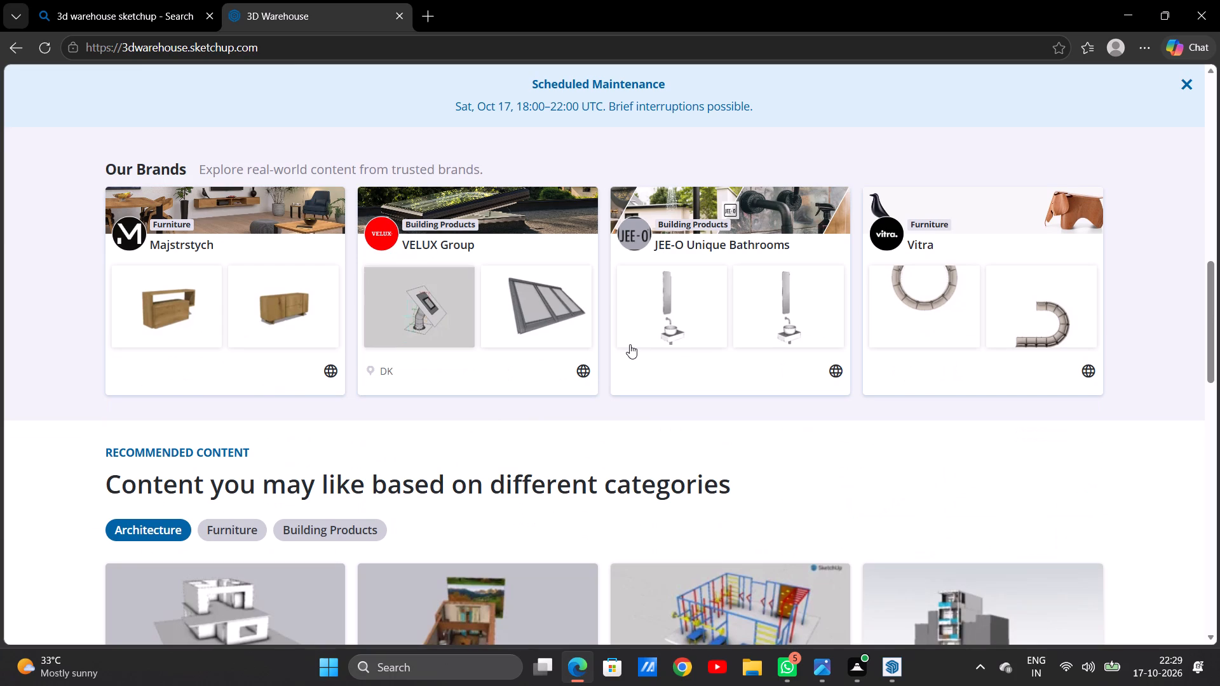
scroll(630, 344, down, 3)
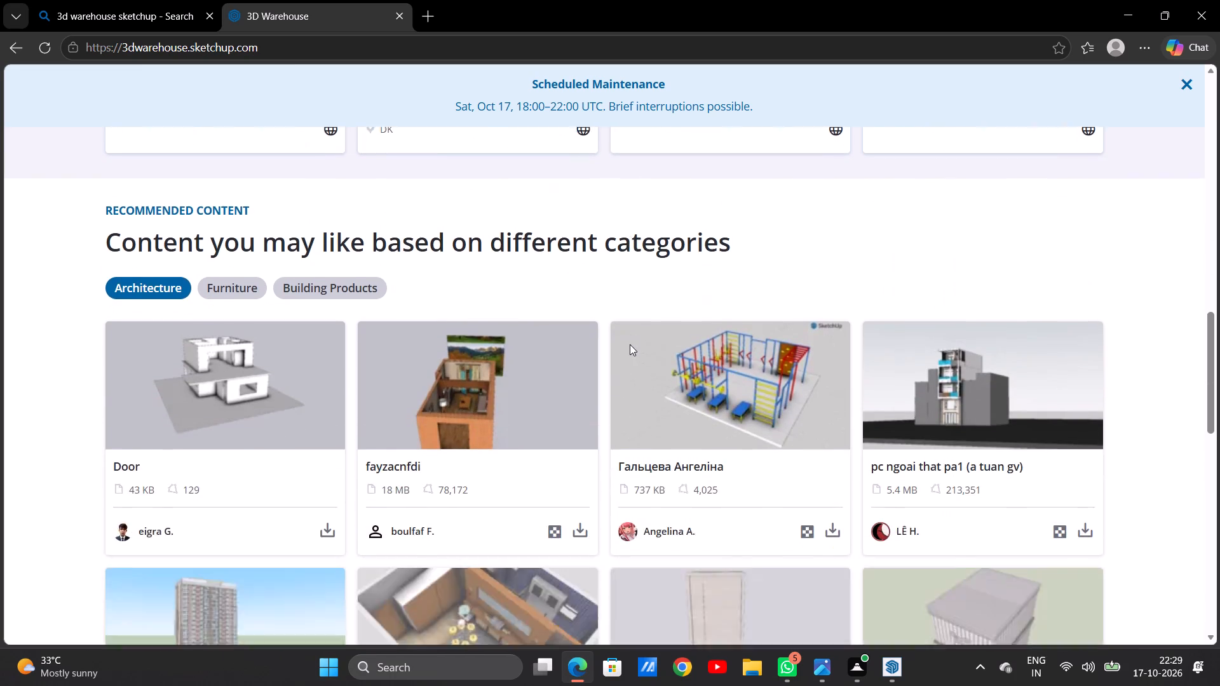
scroll(630, 344, down, 6)
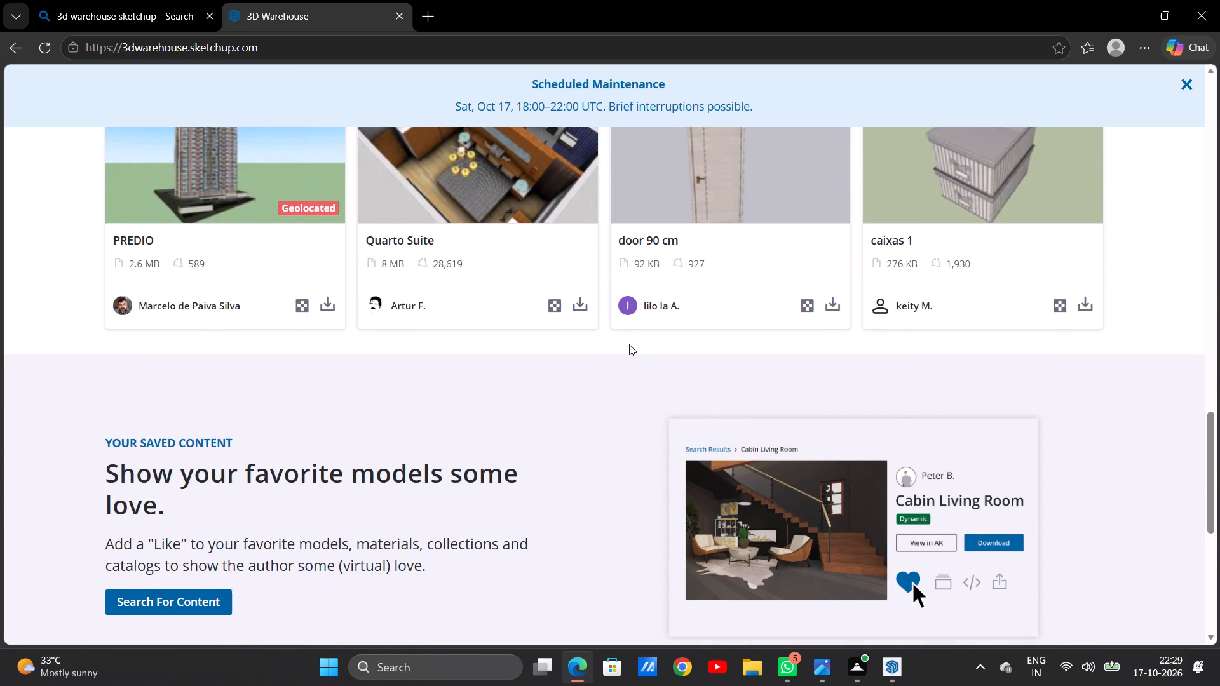
scroll(629, 344, down, 9)
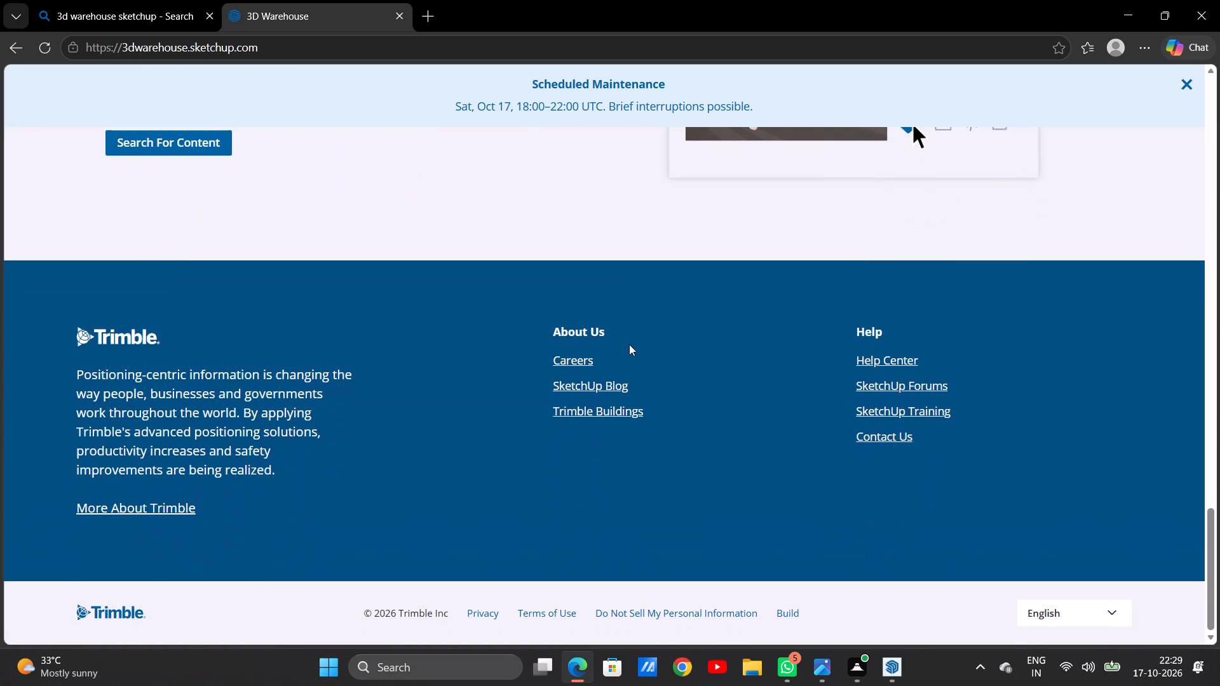
scroll(629, 344, down, 8)
scroll(629, 344, up, 7)
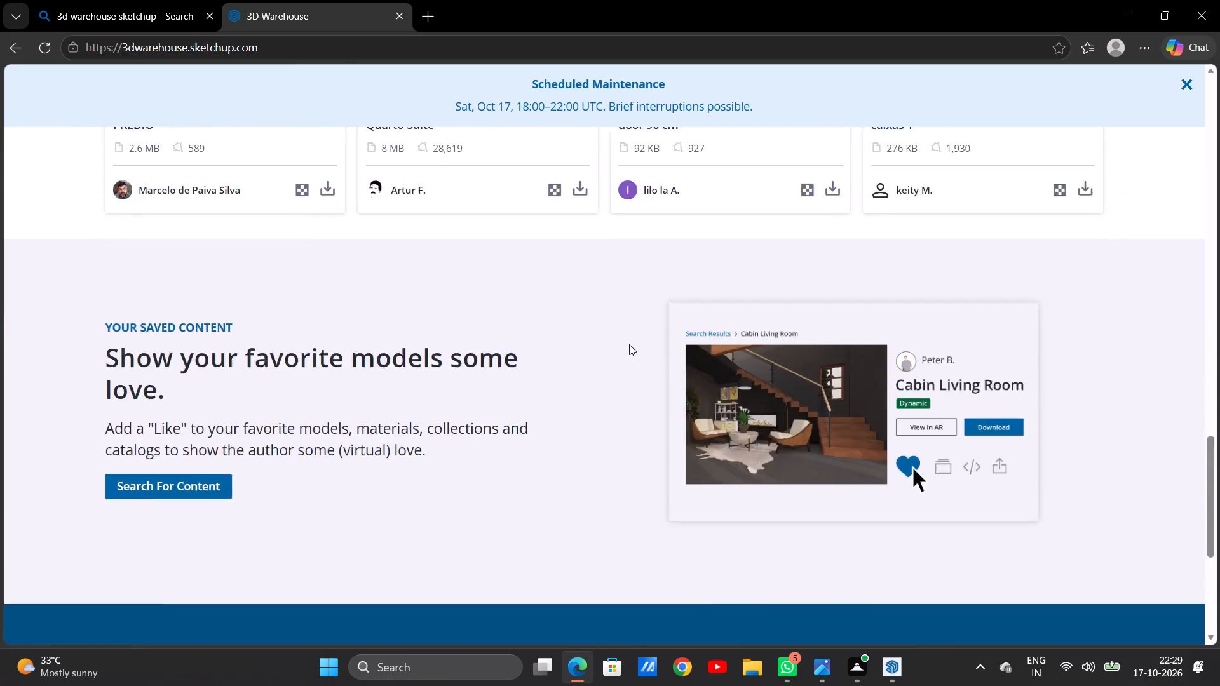
scroll(629, 344, up, 20)
scroll(629, 344, up, 11)
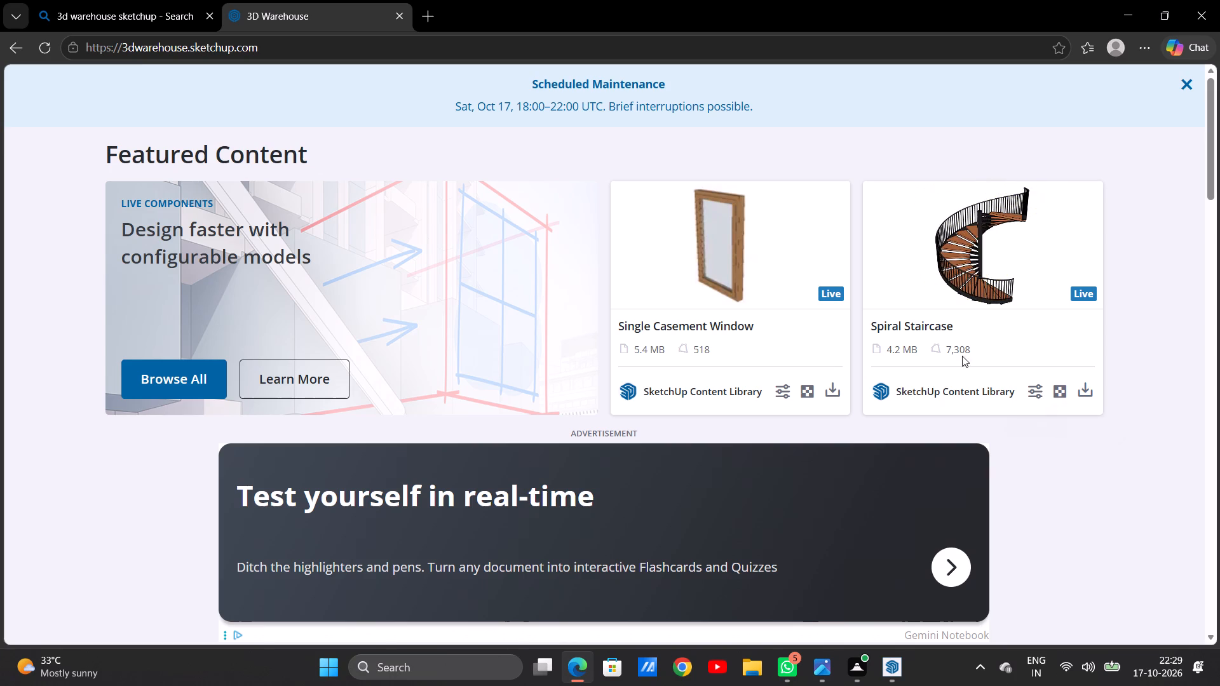
scroll(623, 340, up, 4)
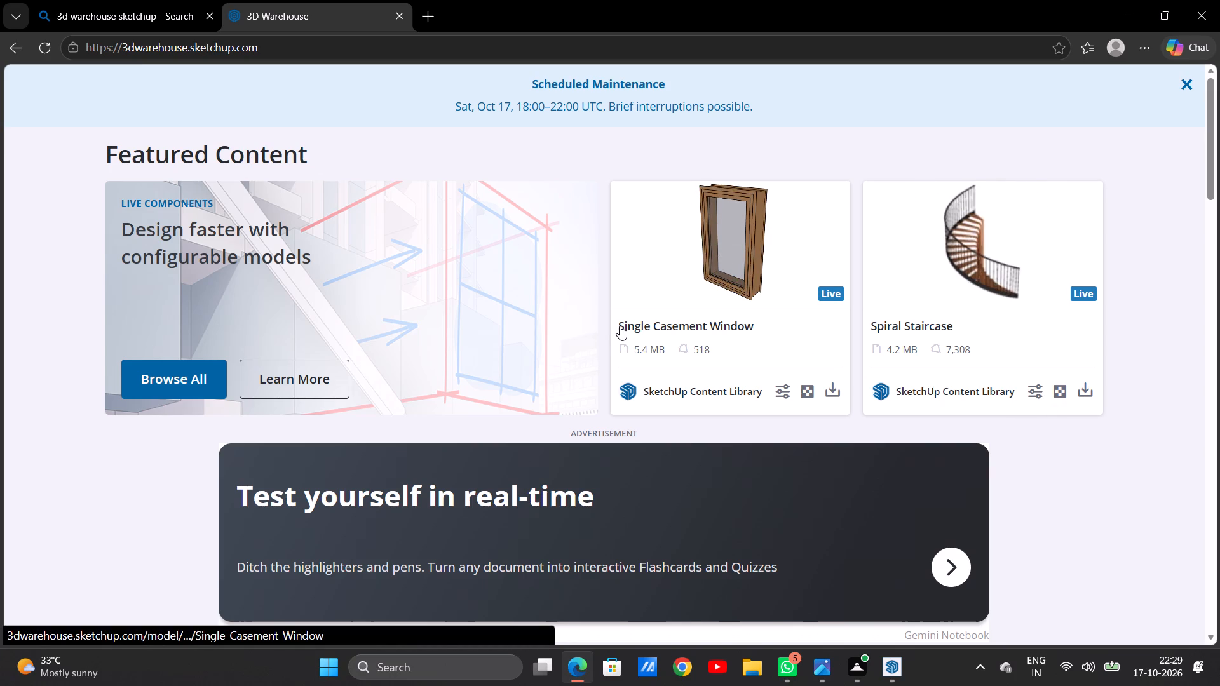
Scan the 3D Warehouse home page again for usable materials and recommended models, ending back at the featured content.
scroll(383, 342, down, 5)
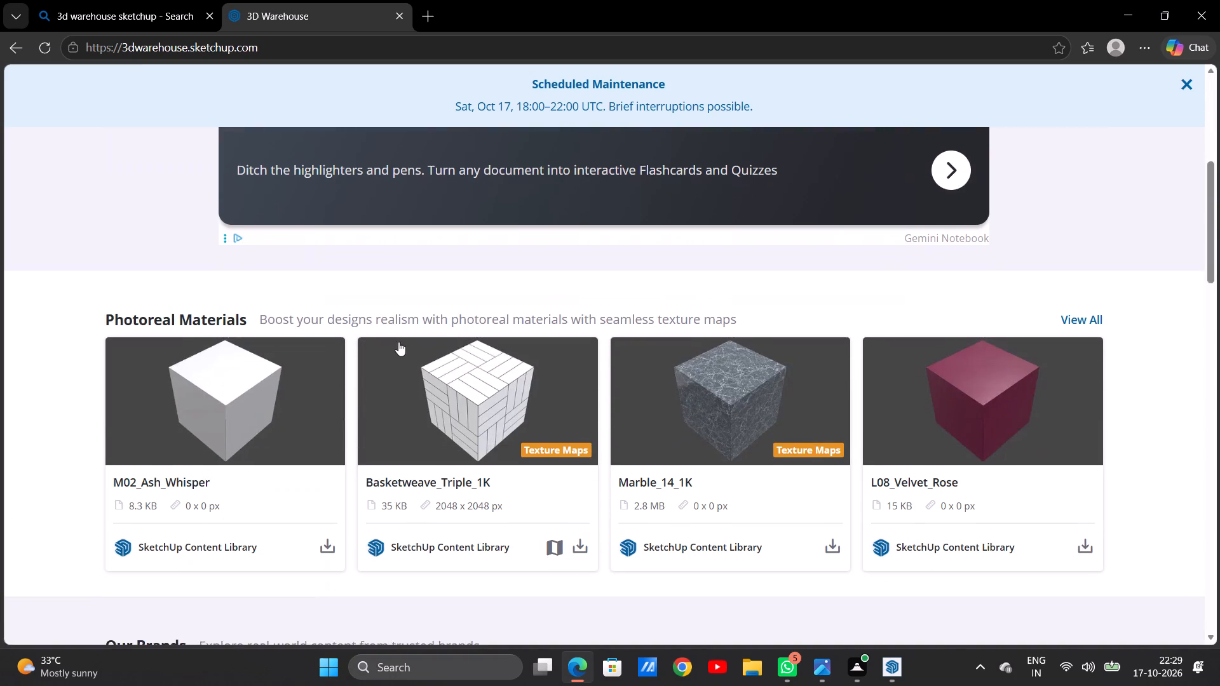
scroll(403, 339, down, 15)
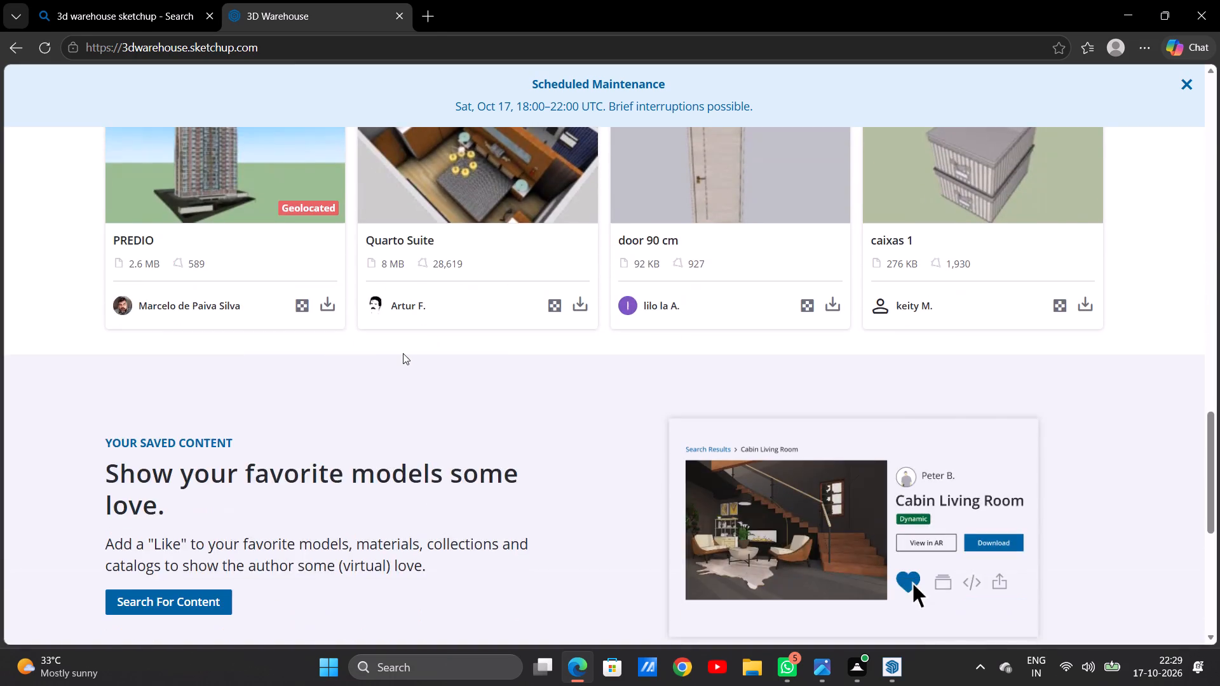
scroll(403, 353, down, 10)
scroll(423, 378, up, 10)
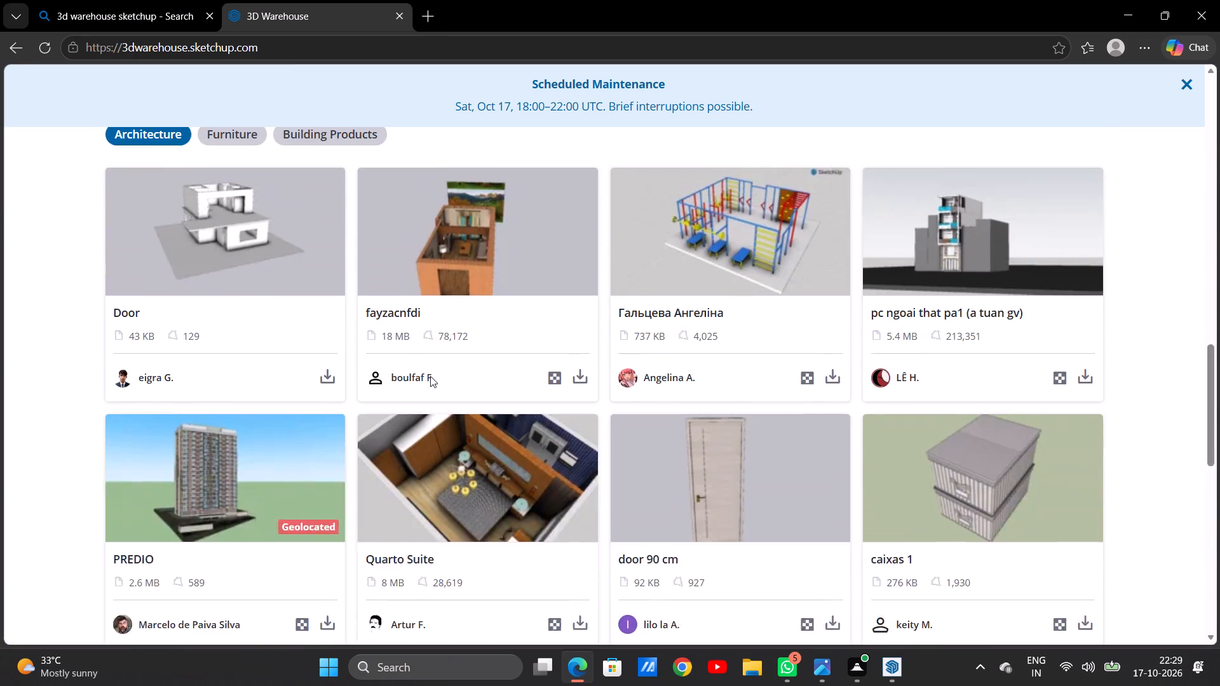
scroll(430, 376, up, 18)
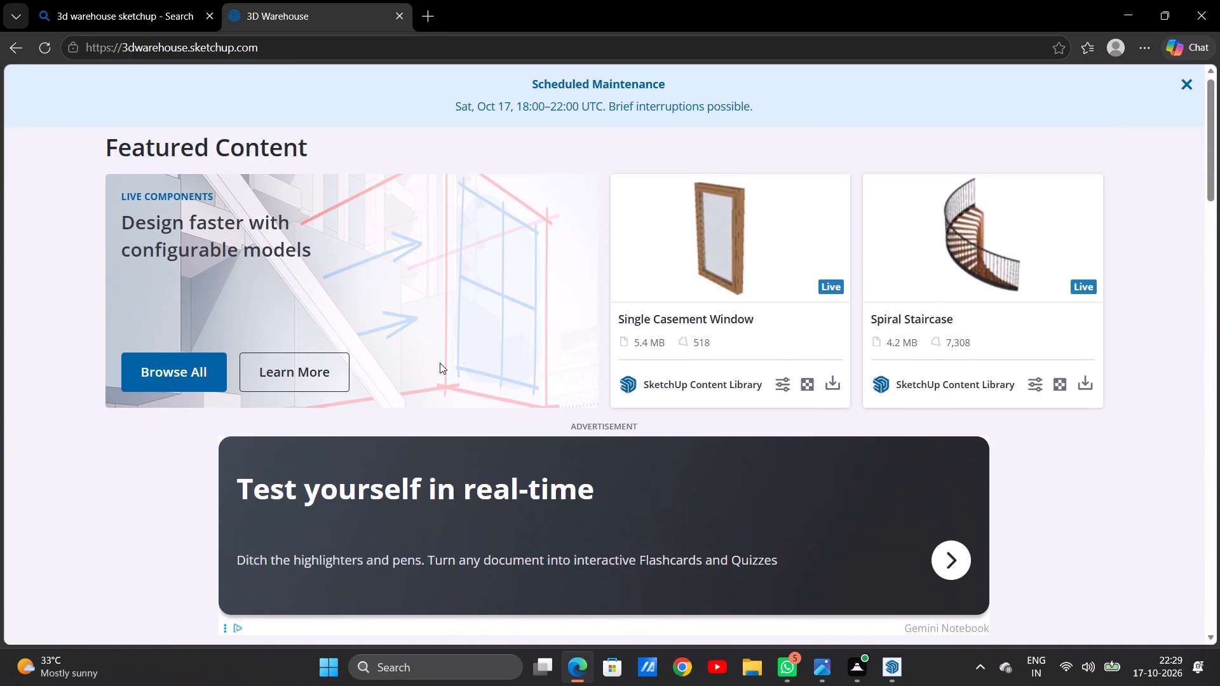
scroll(440, 363, up, 3)
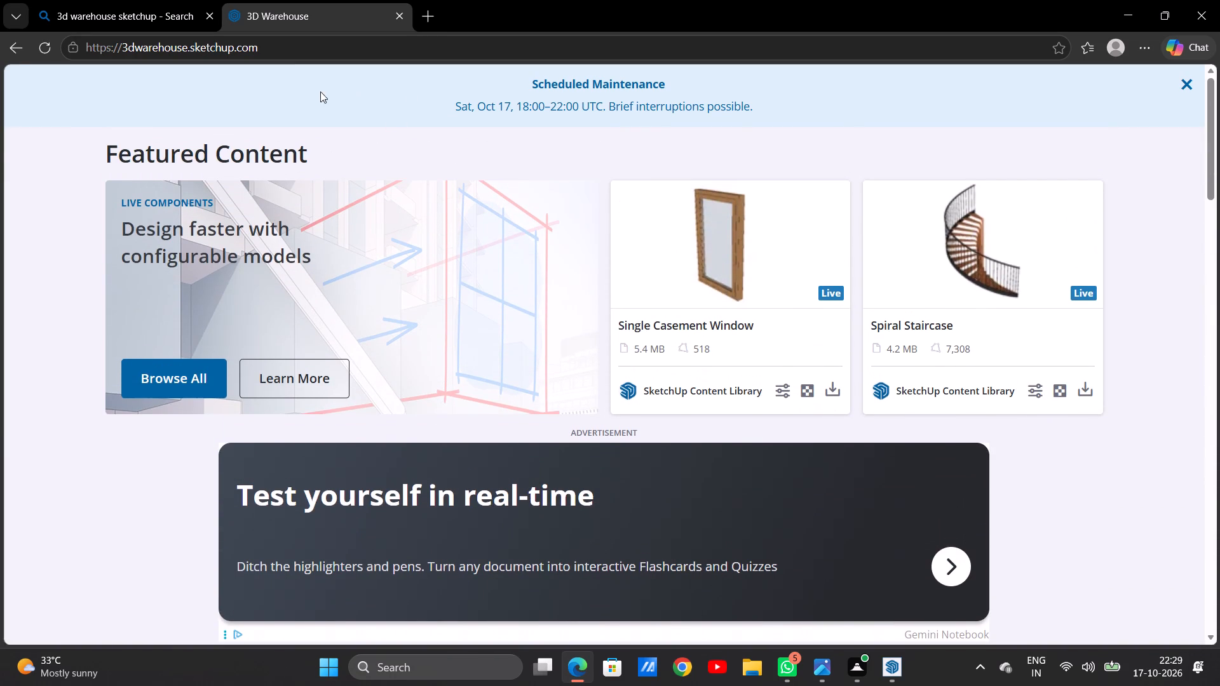
scroll(289, 283, down, 4)
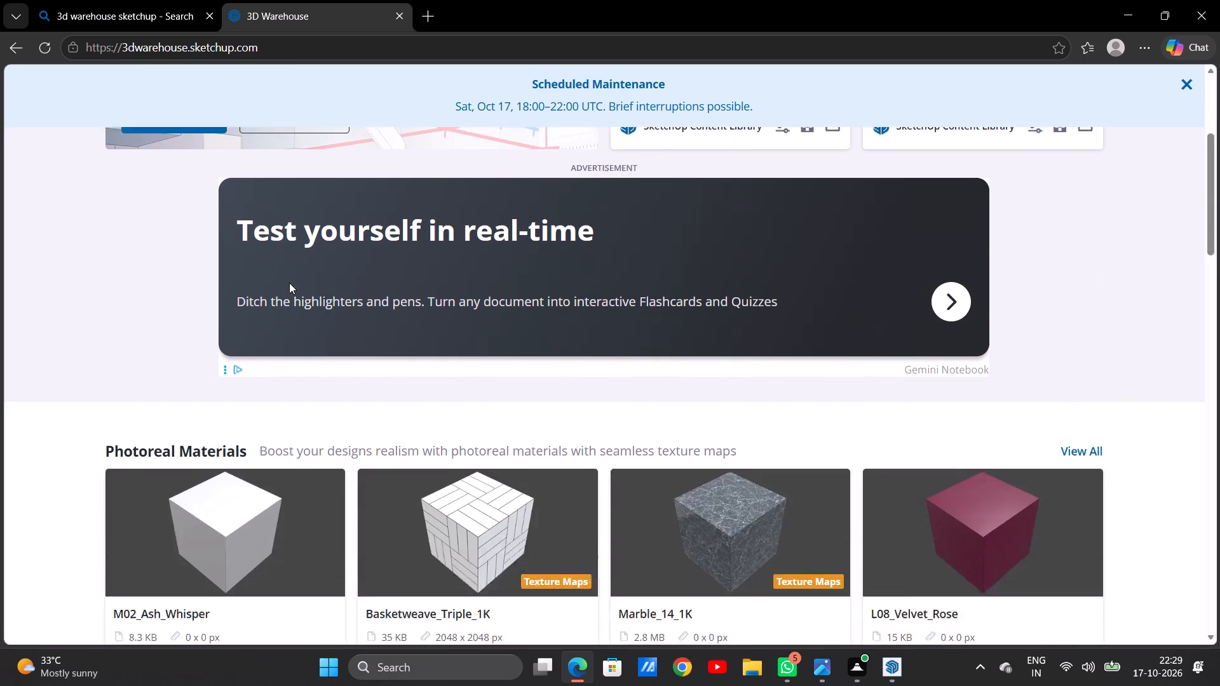
scroll(307, 309, down, 19)
scroll(308, 313, up, 1)
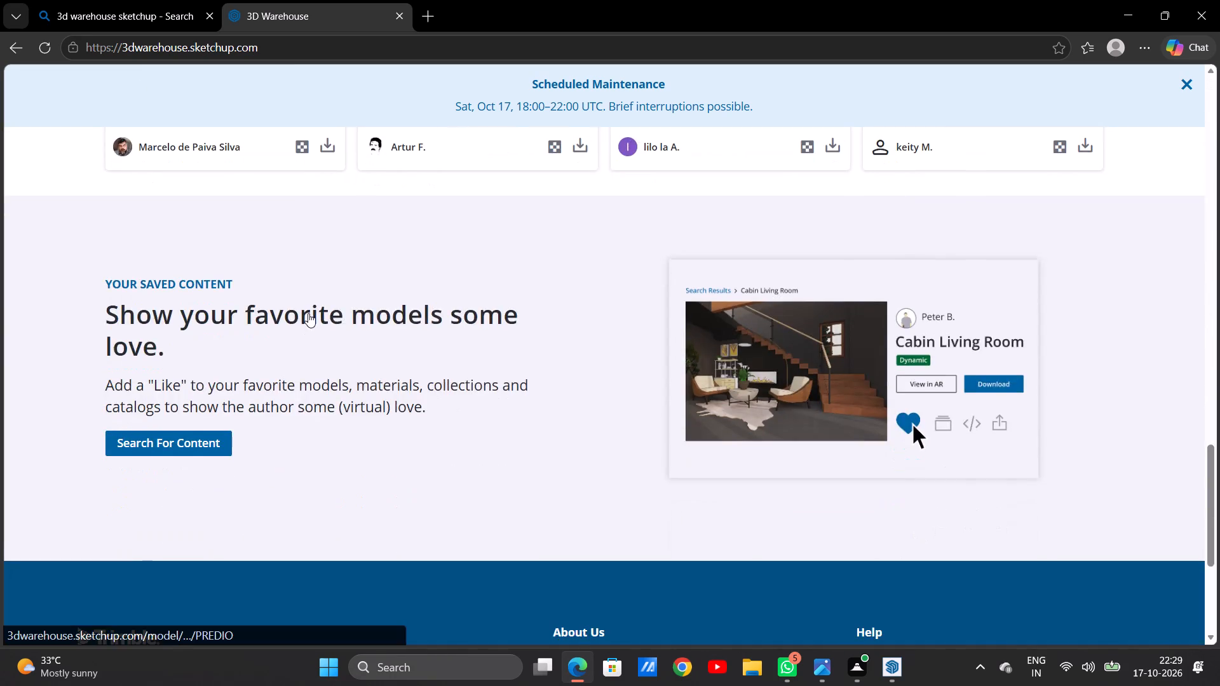
scroll(308, 313, down, 13)
scroll(308, 313, up, 7)
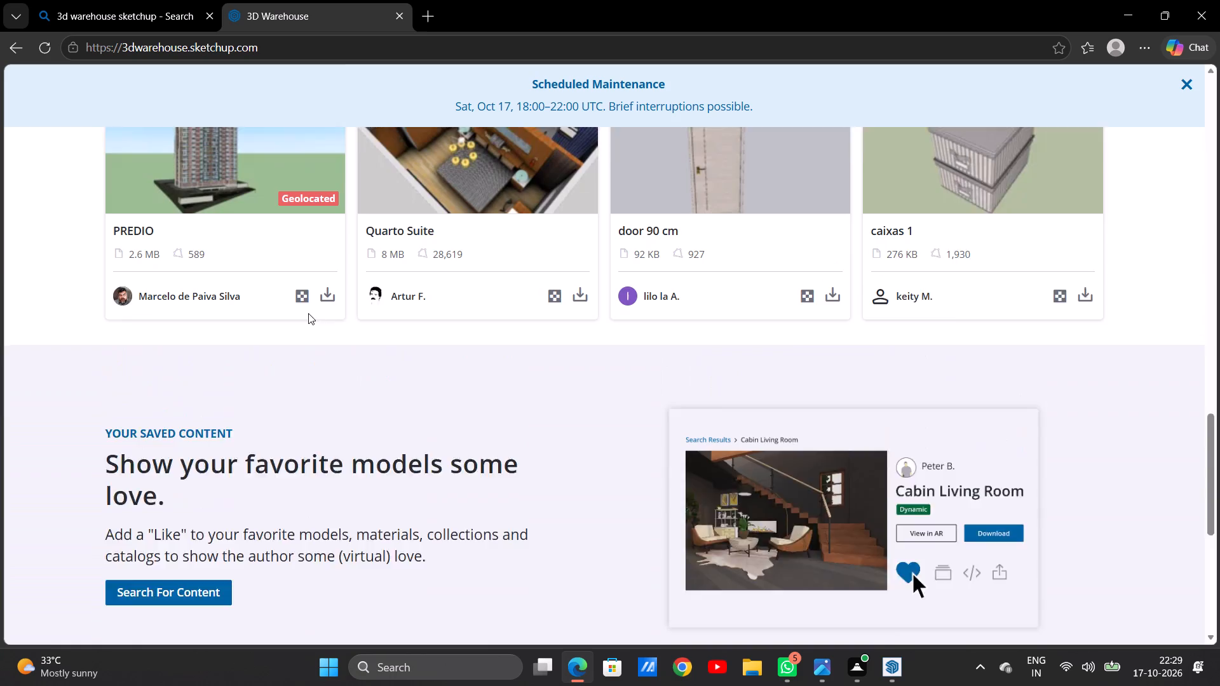
scroll(308, 313, up, 13)
scroll(313, 306, up, 15)
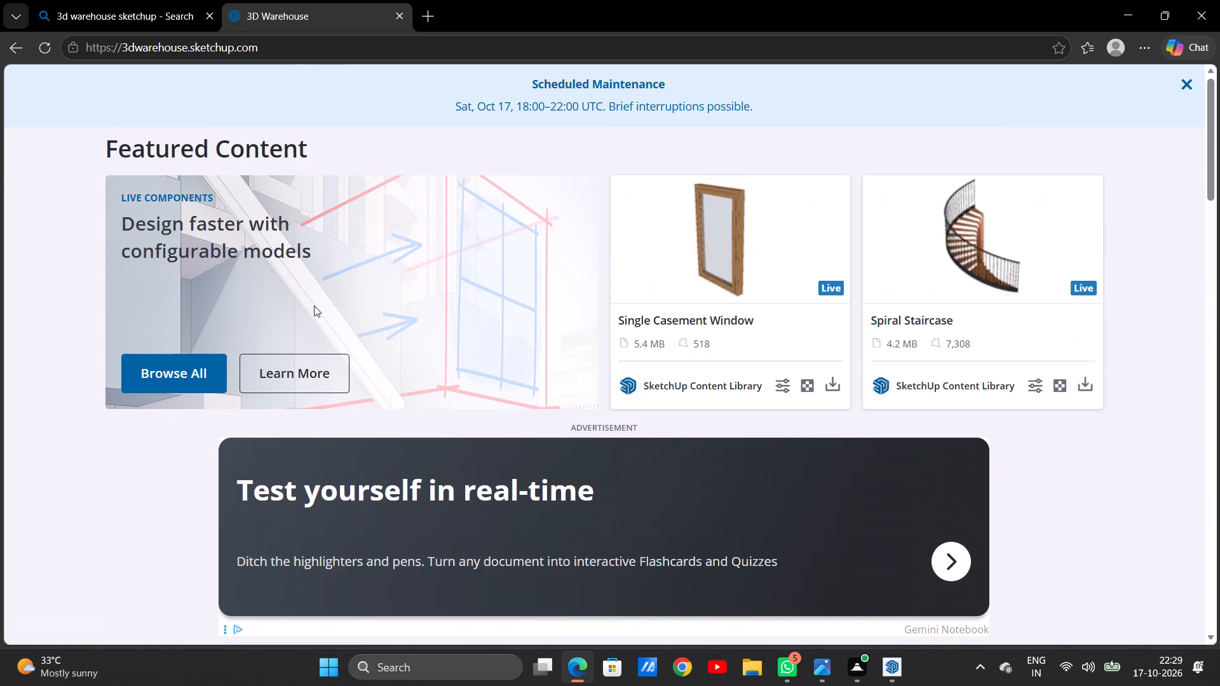
scroll(314, 306, up, 2)
Leave the 3D Warehouse site, close the browser and the 3D Warehouse window, and return to the SketchUp apartment model.
click(12, 46)
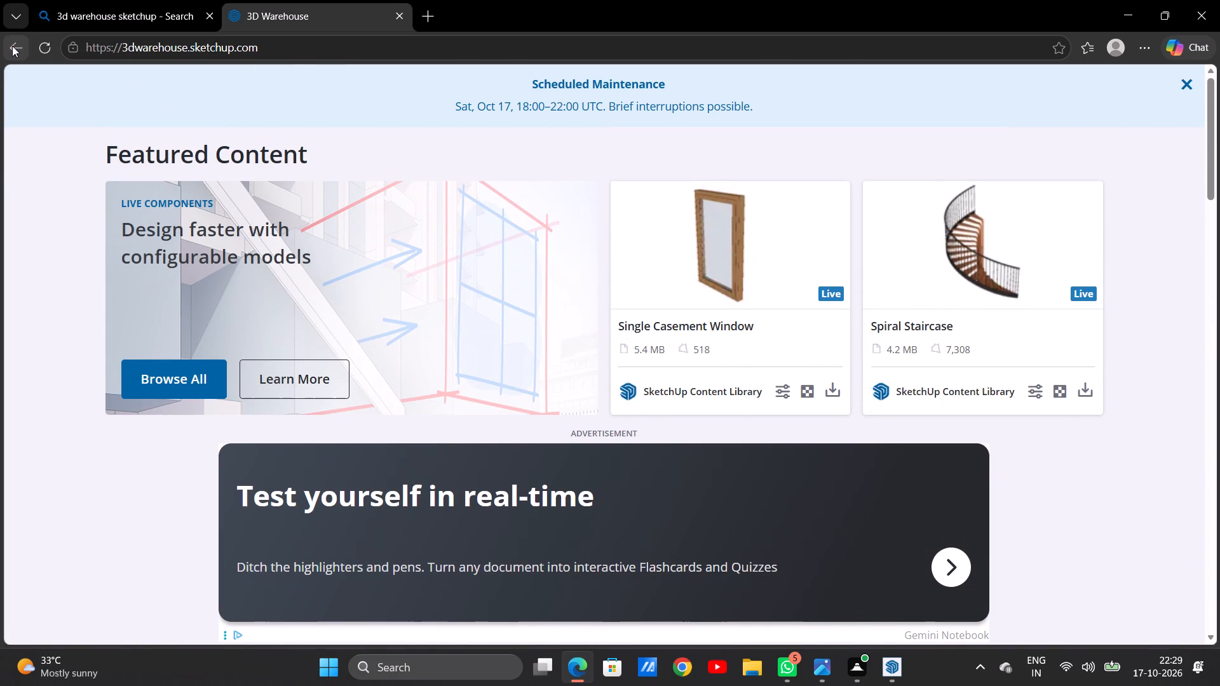
click(12, 46)
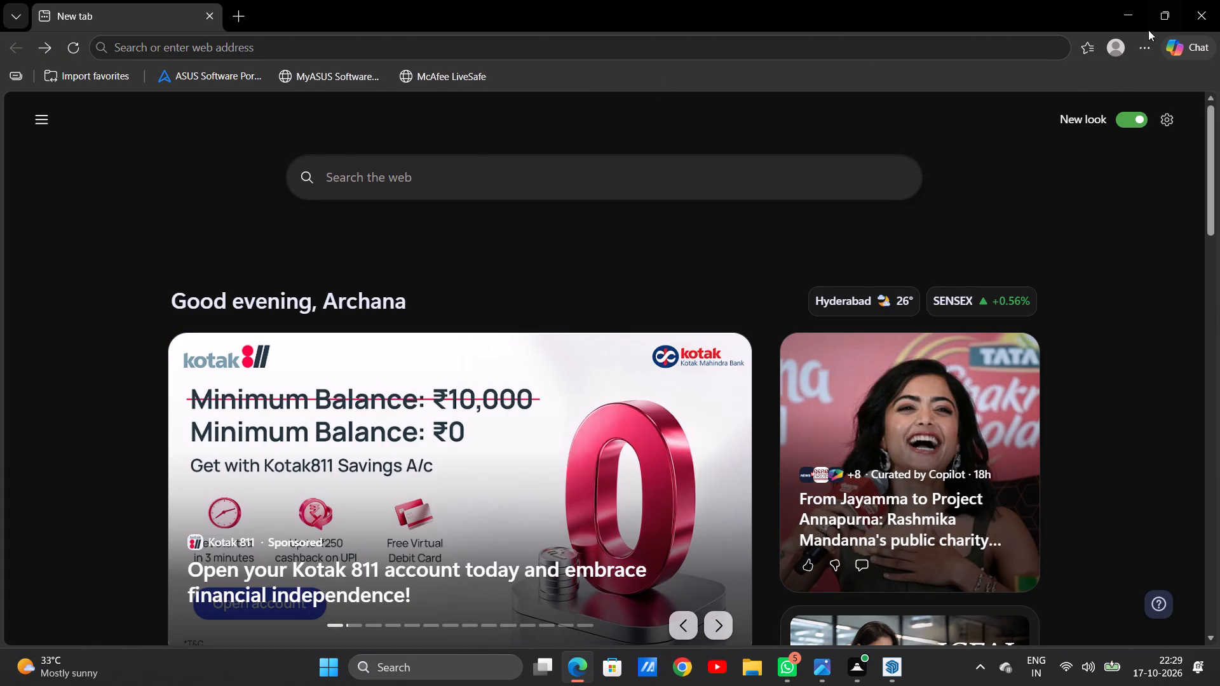
click(1198, 13)
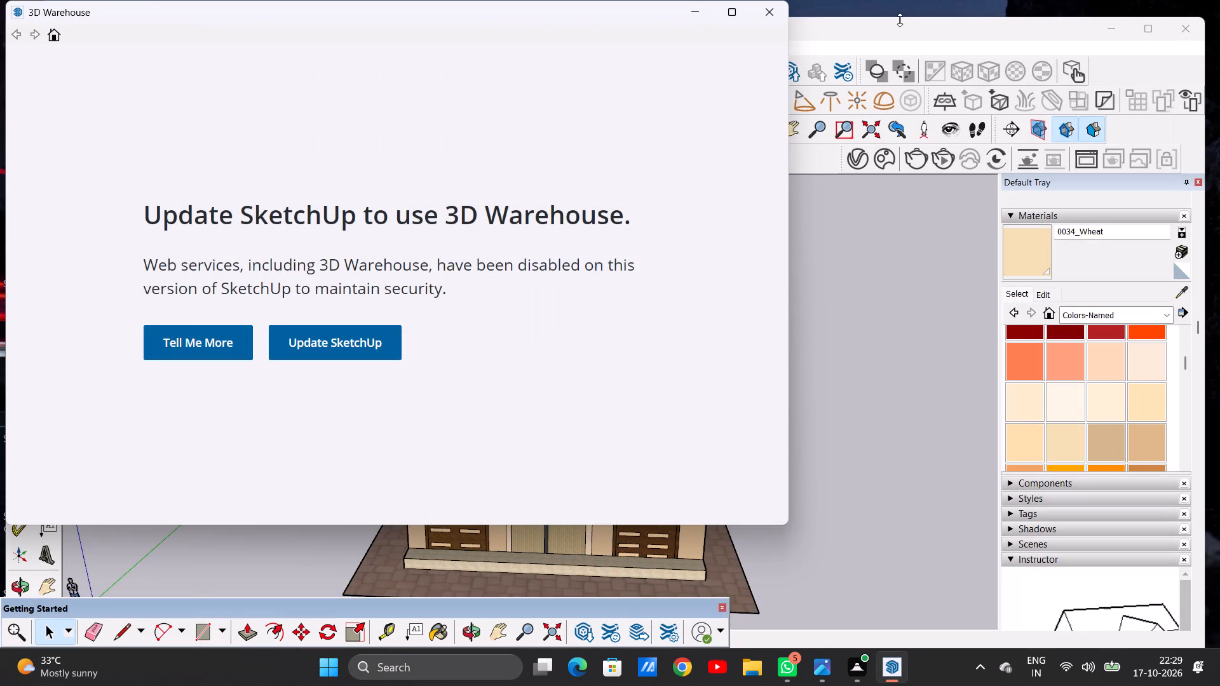
click(757, 12)
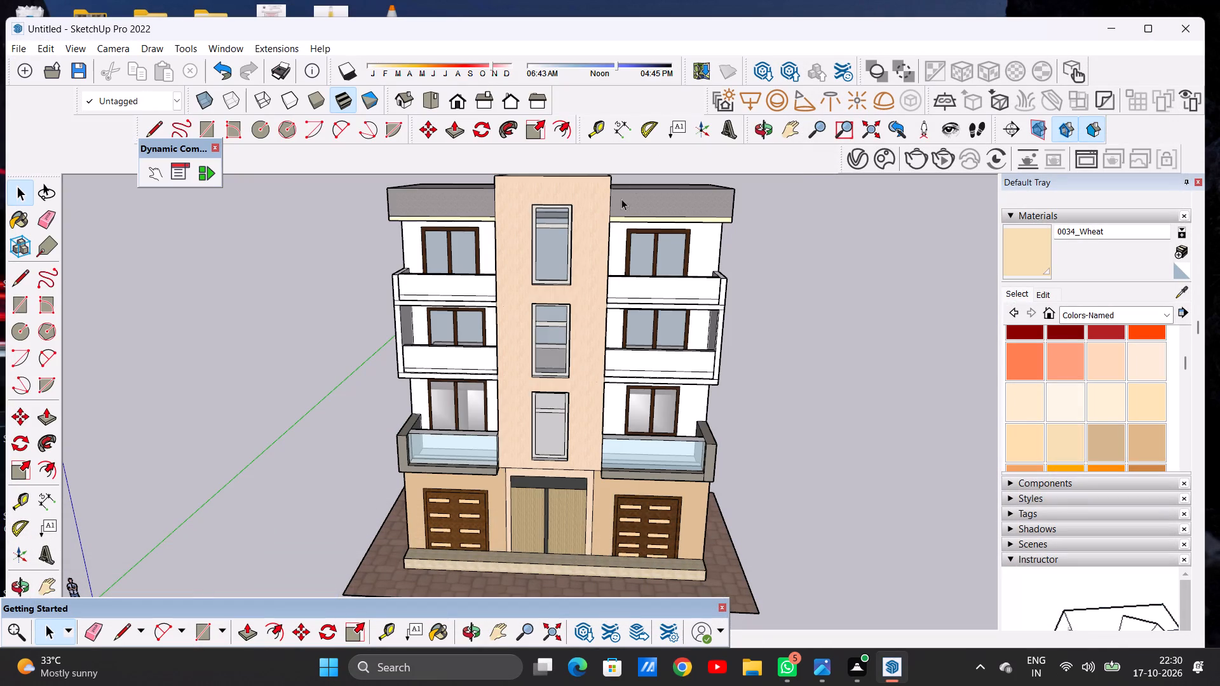
Close the floating Getting Started toolbar that covers the bottom of the model view.
scroll(547, 418, down, 4)
scroll(597, 427, up, 2)
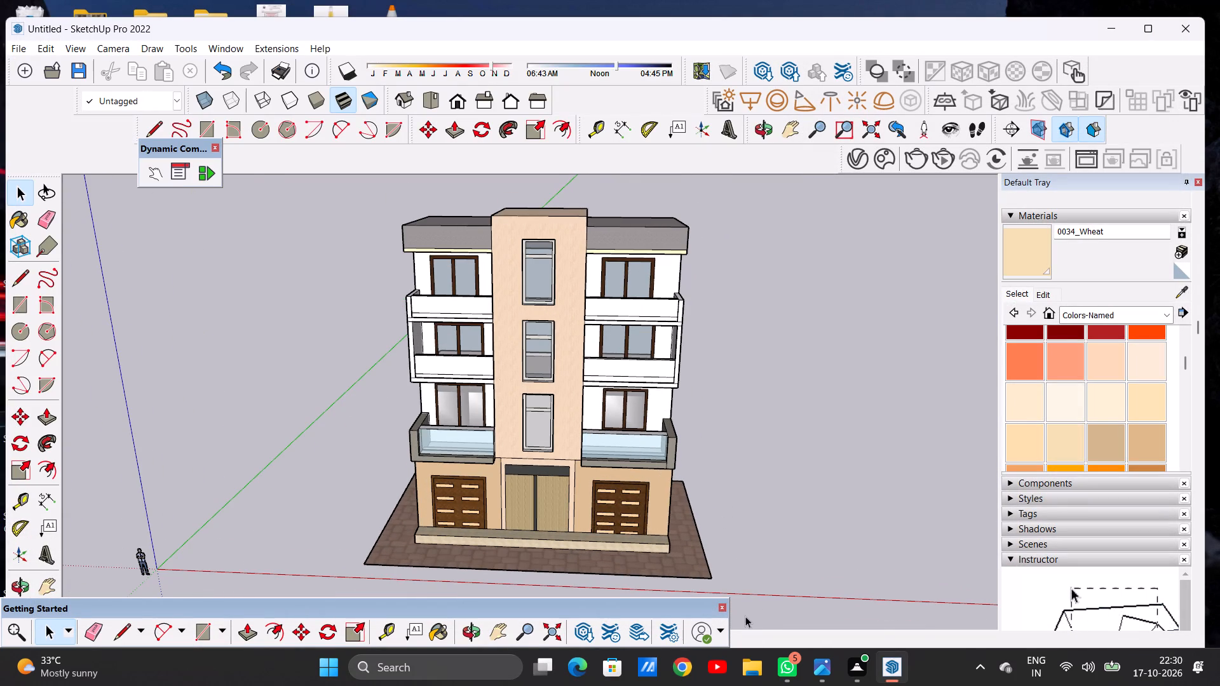
click(717, 607)
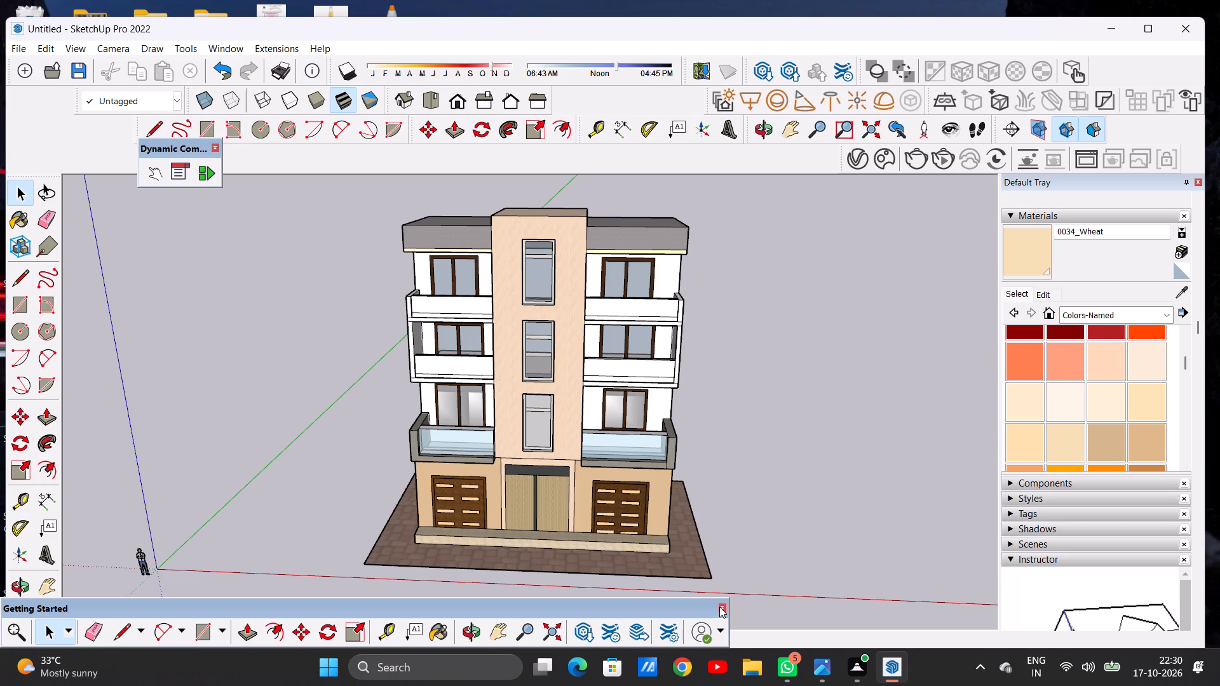
click(719, 607)
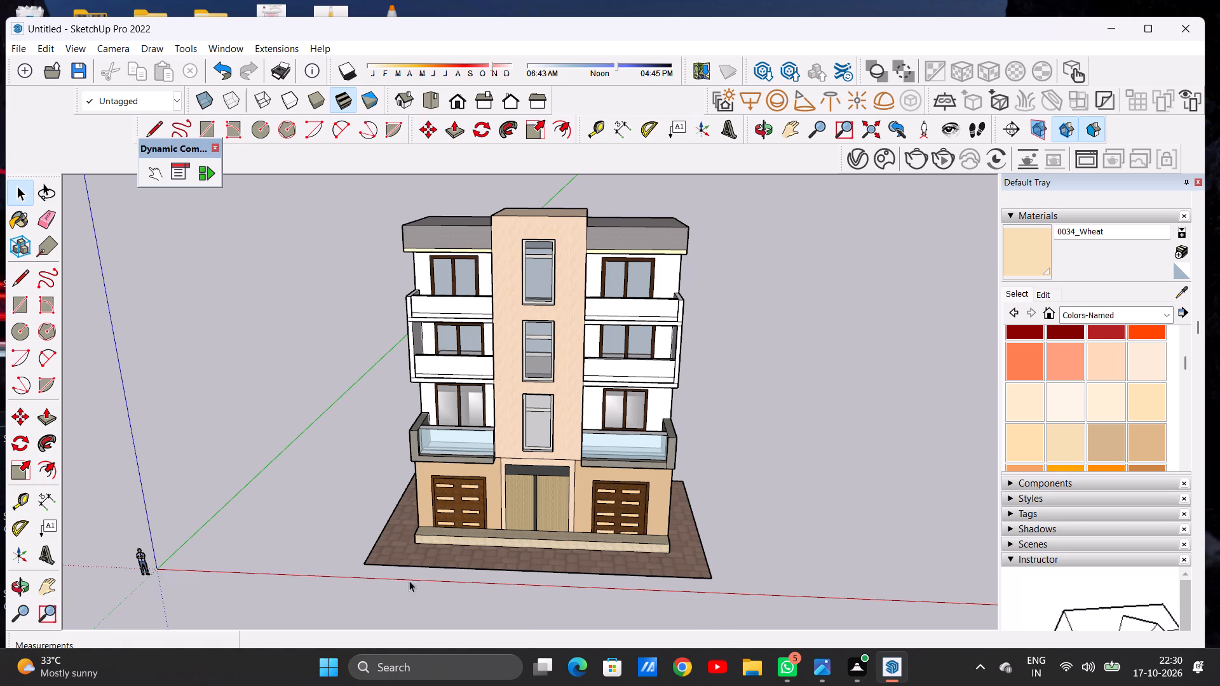
Paint the first-floor wall around the window behind the left glass balcony with the 0035_Tan colour.
scroll(285, 556, down, 6)
scroll(304, 549, up, 4)
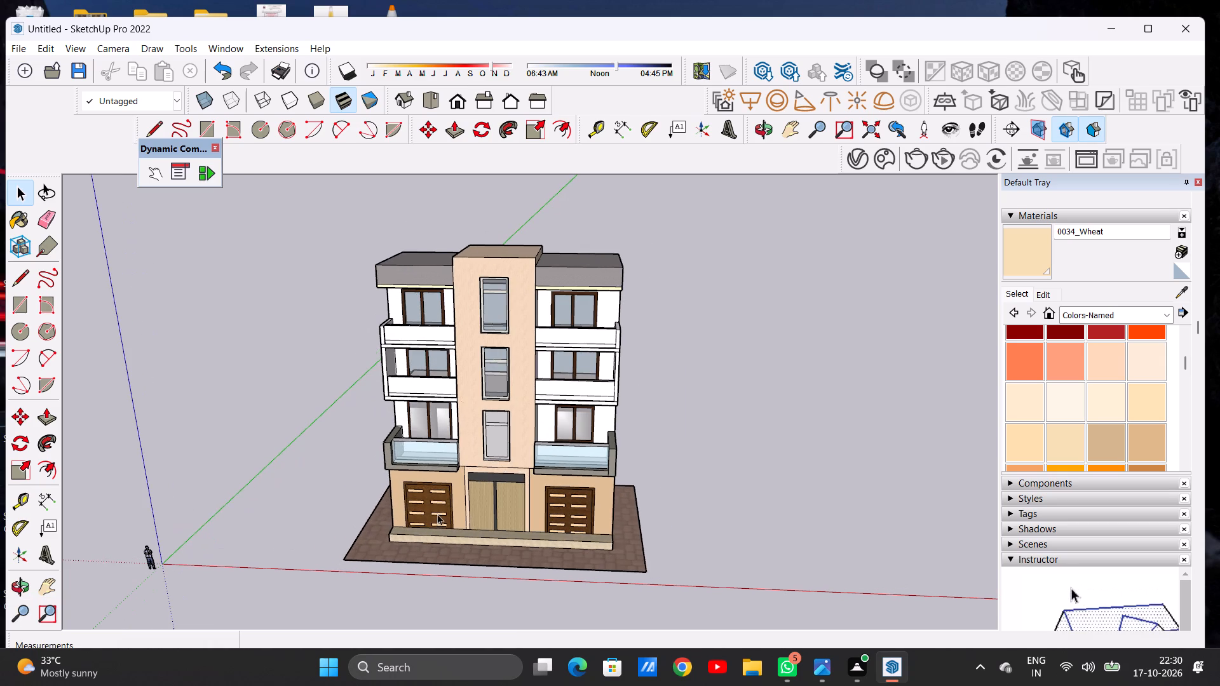
middle_drag(457, 508, 440, 415)
middle_drag(441, 420, 461, 450)
scroll(425, 432, up, 5)
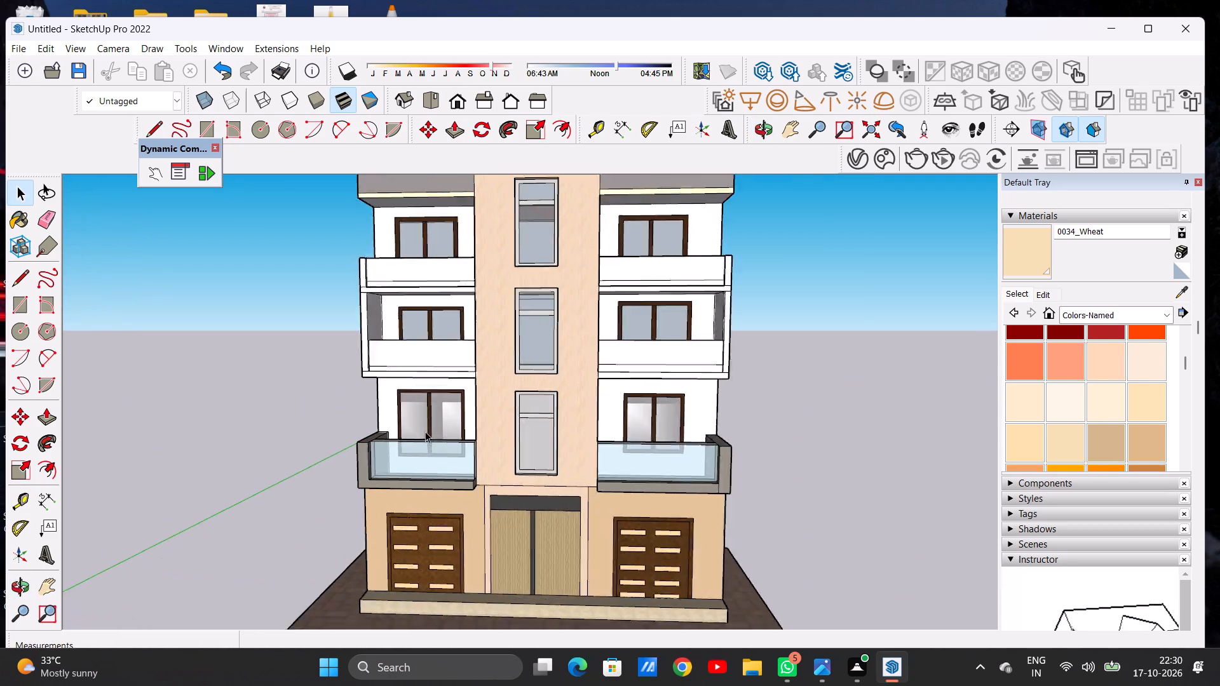
scroll(425, 431, up, 3)
key(space)
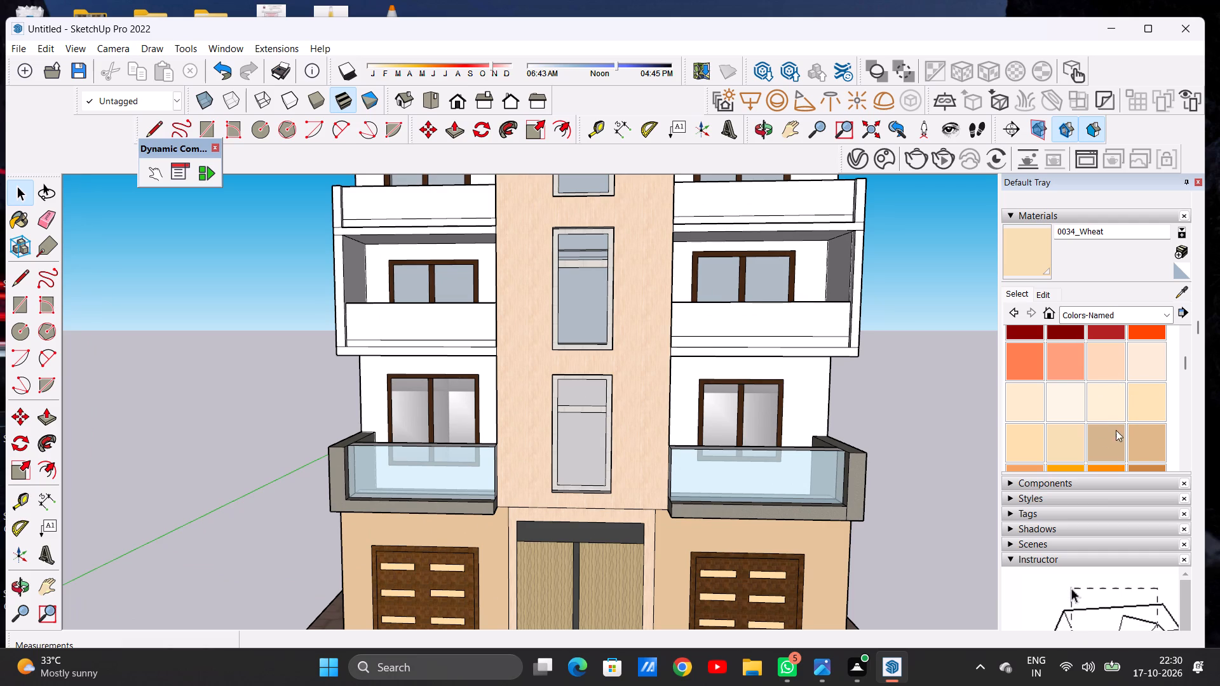
click(1101, 441)
scroll(465, 407, up, 7)
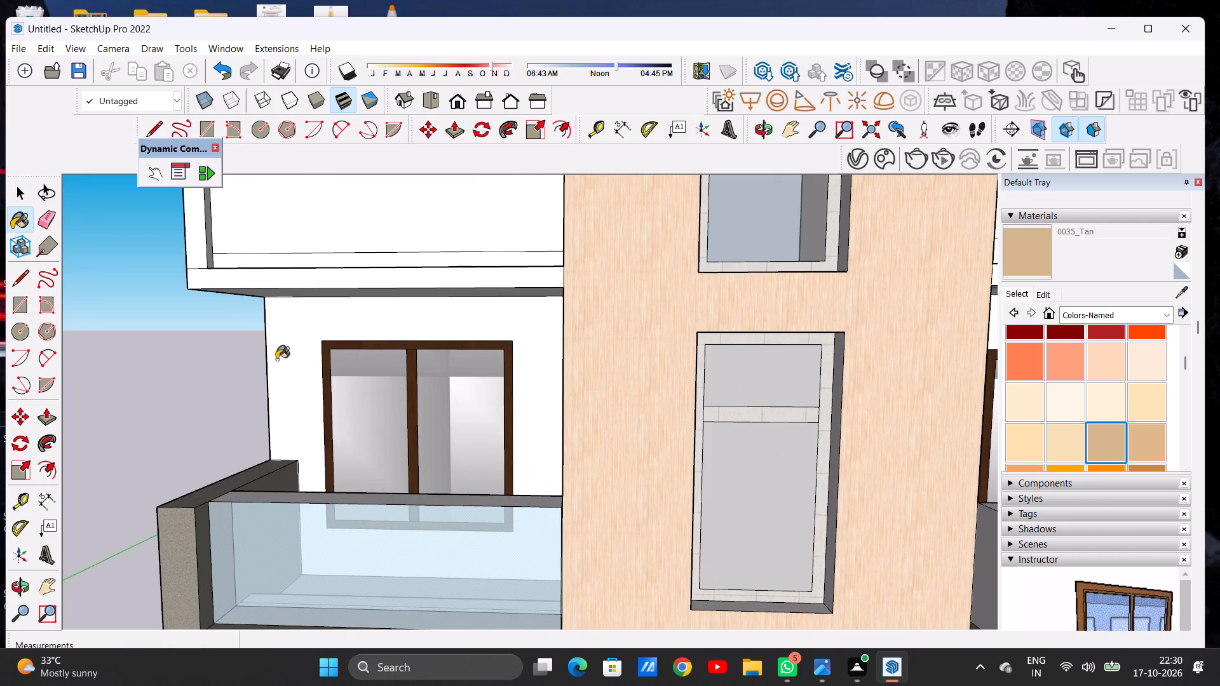
click(276, 360)
Examine the tan wall behind the left first-floor glass balcony from several angles against the rest of the facade.
scroll(446, 371, down, 8)
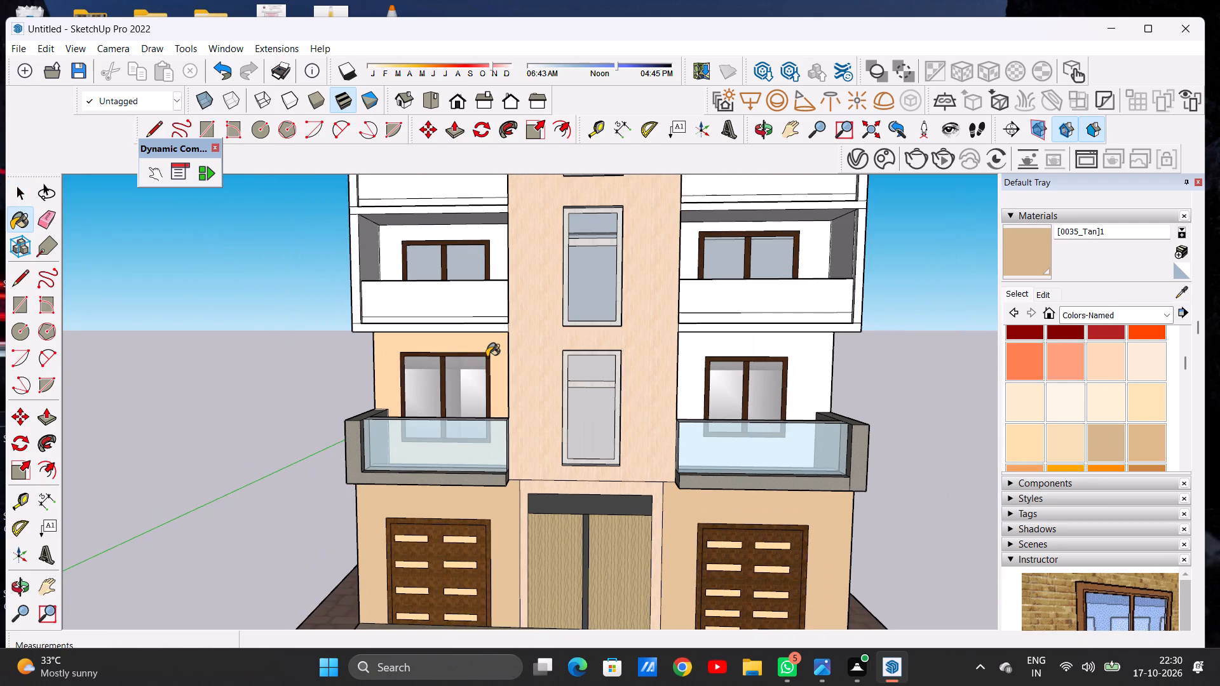
scroll(490, 436, up, 6)
middle_drag(453, 394, 638, 400)
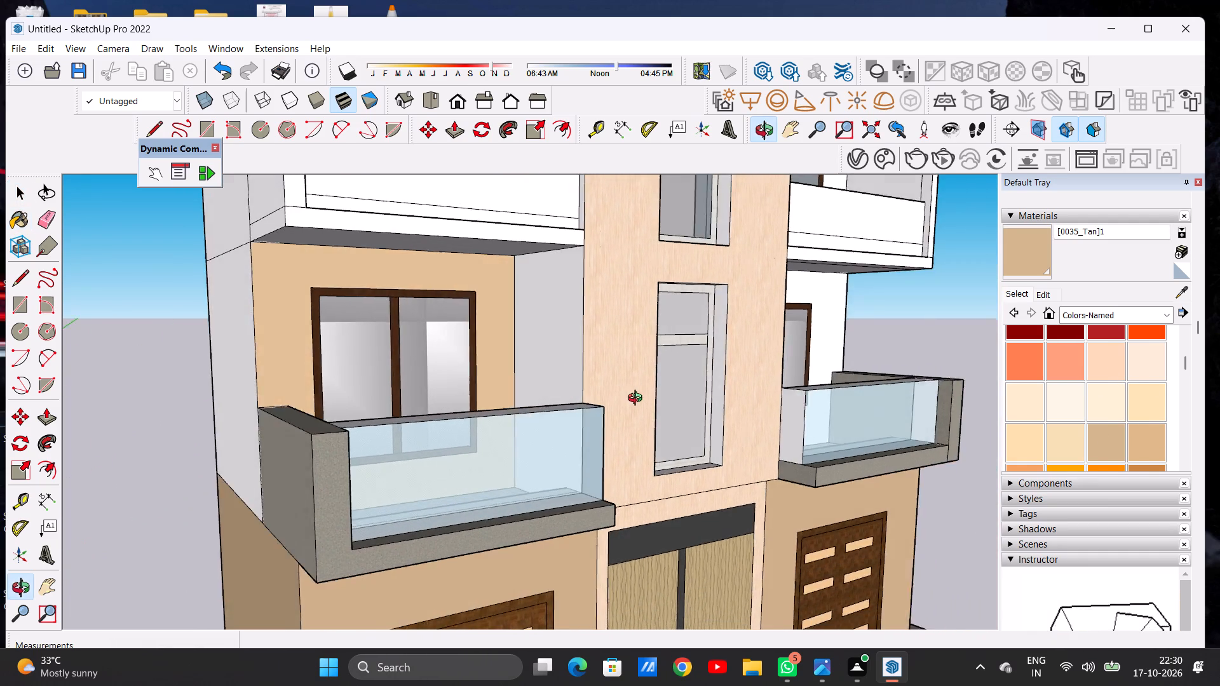
middle_drag(638, 400, 437, 405)
middle_click(437, 405)
middle_click(437, 405)
scroll(435, 383, down, 2)
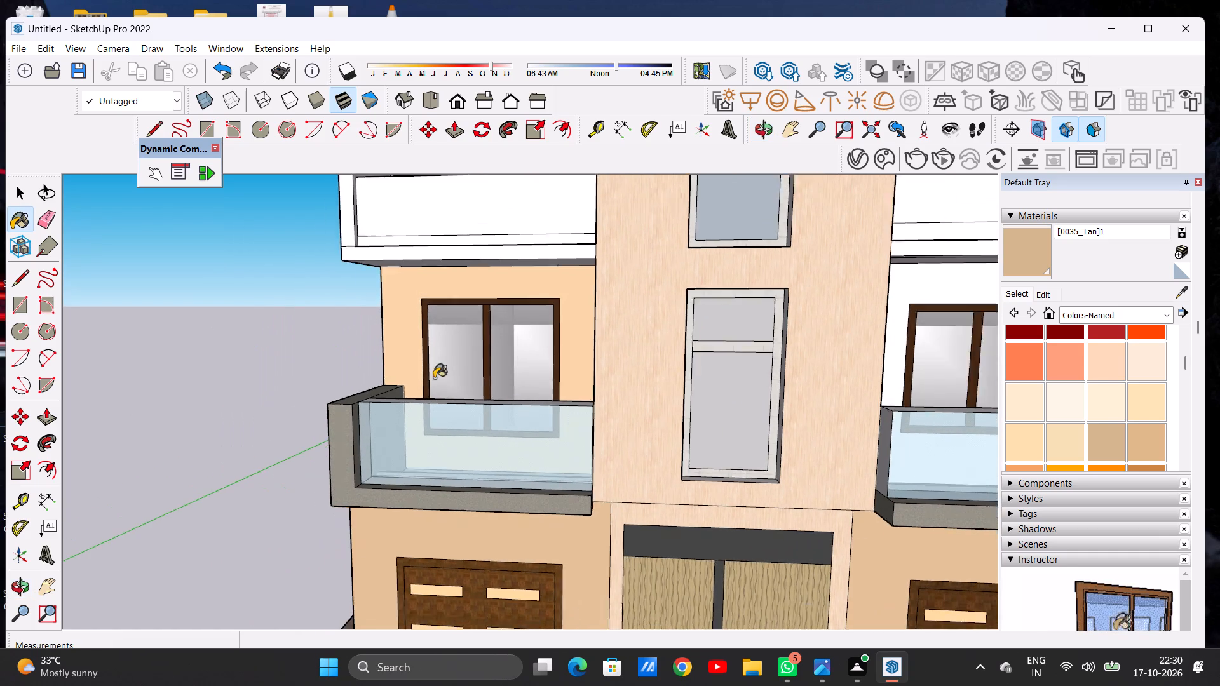
scroll(434, 378, down, 1)
middle_drag(407, 364, 474, 391)
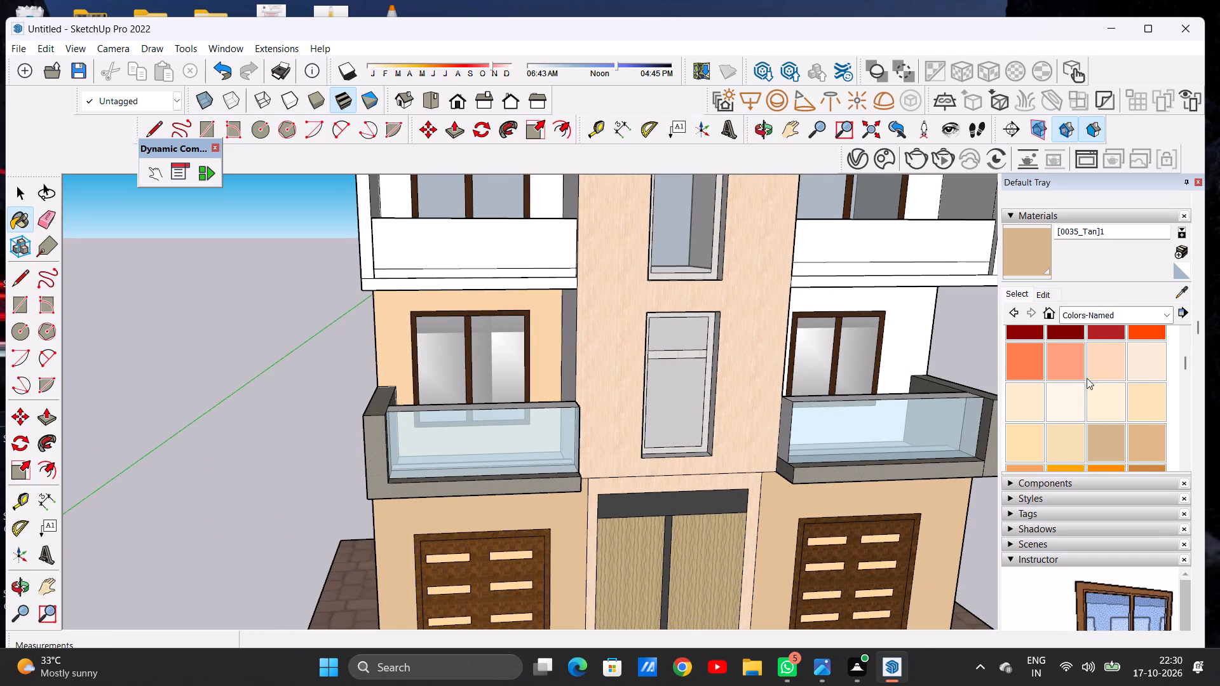
Apply 0035_Tan again to the left first-floor window wall and darken that colour to a deeper brownish tan.
click(1102, 445)
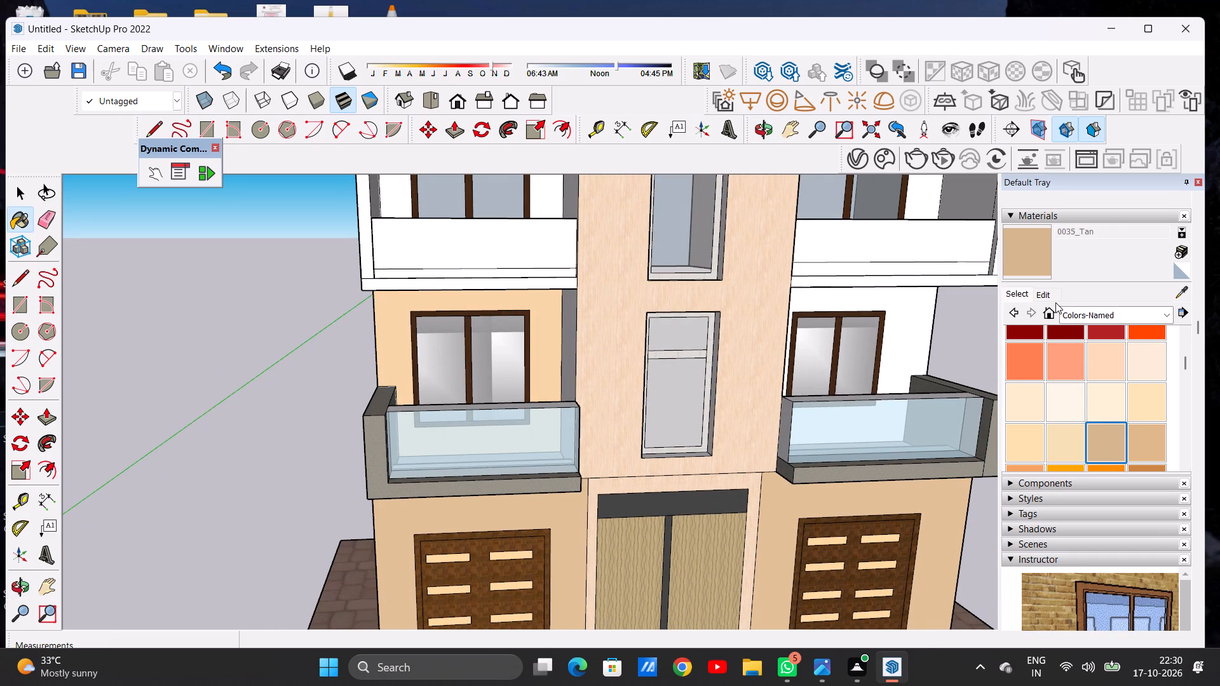
click(1042, 294)
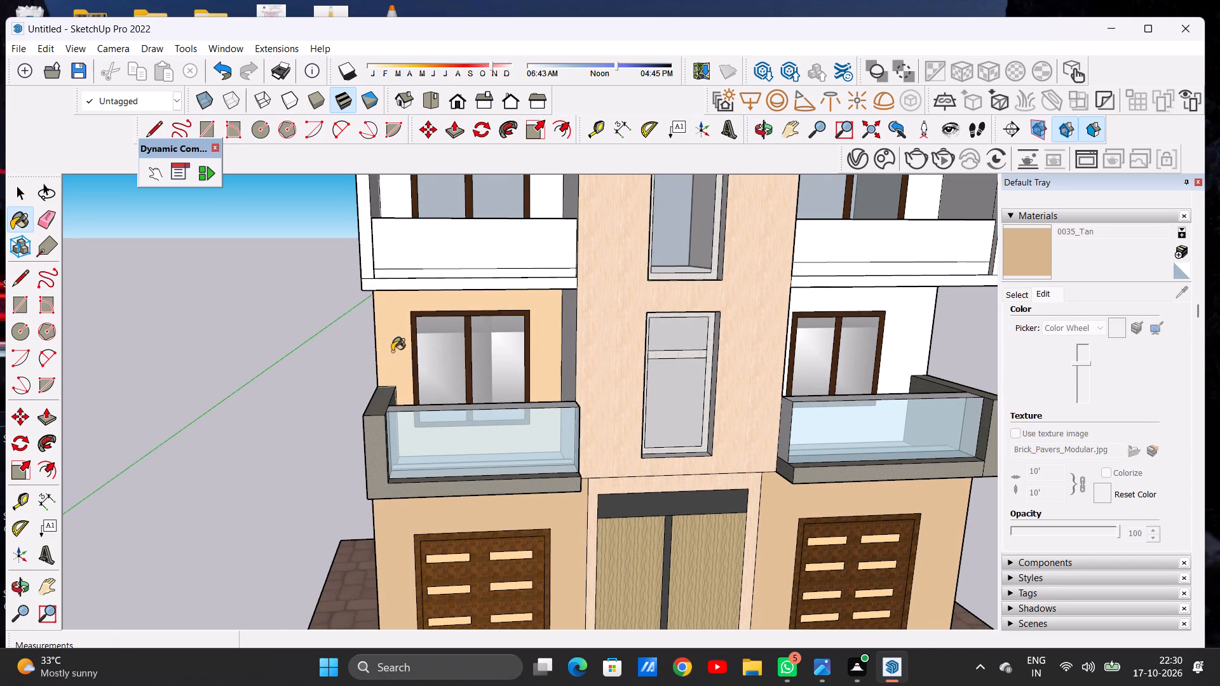
click(392, 342)
click(1081, 363)
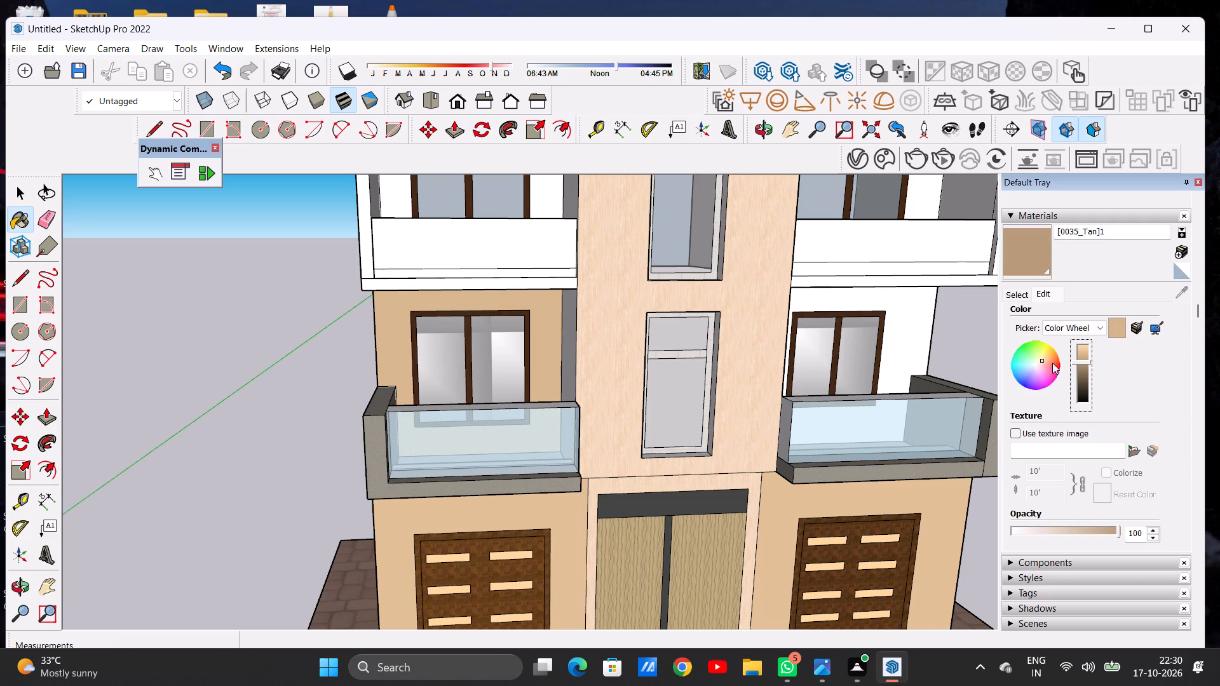
Paint the central tower's side wall facing the left first-floor balcony with the darkened tan.
scroll(555, 379, down, 5)
middle_drag(517, 368, 674, 346)
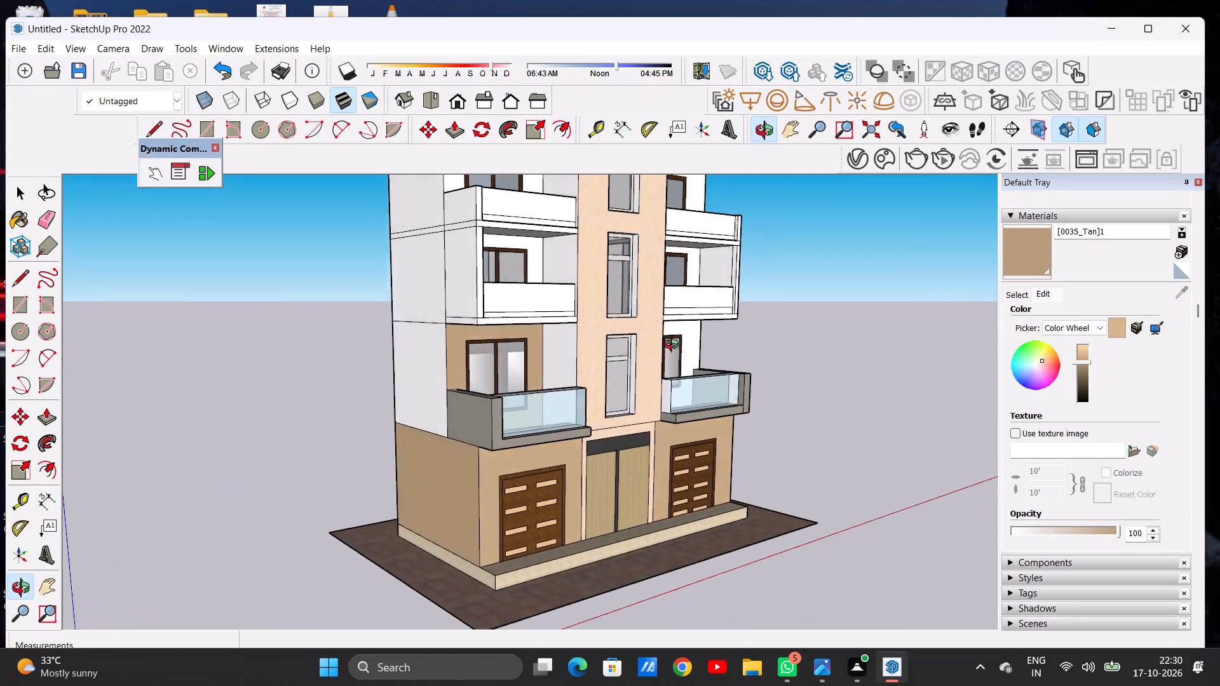
middle_drag(674, 346, 681, 355)
scroll(560, 349, up, 1)
scroll(559, 349, down, 1)
scroll(559, 349, up, 8)
click(559, 349)
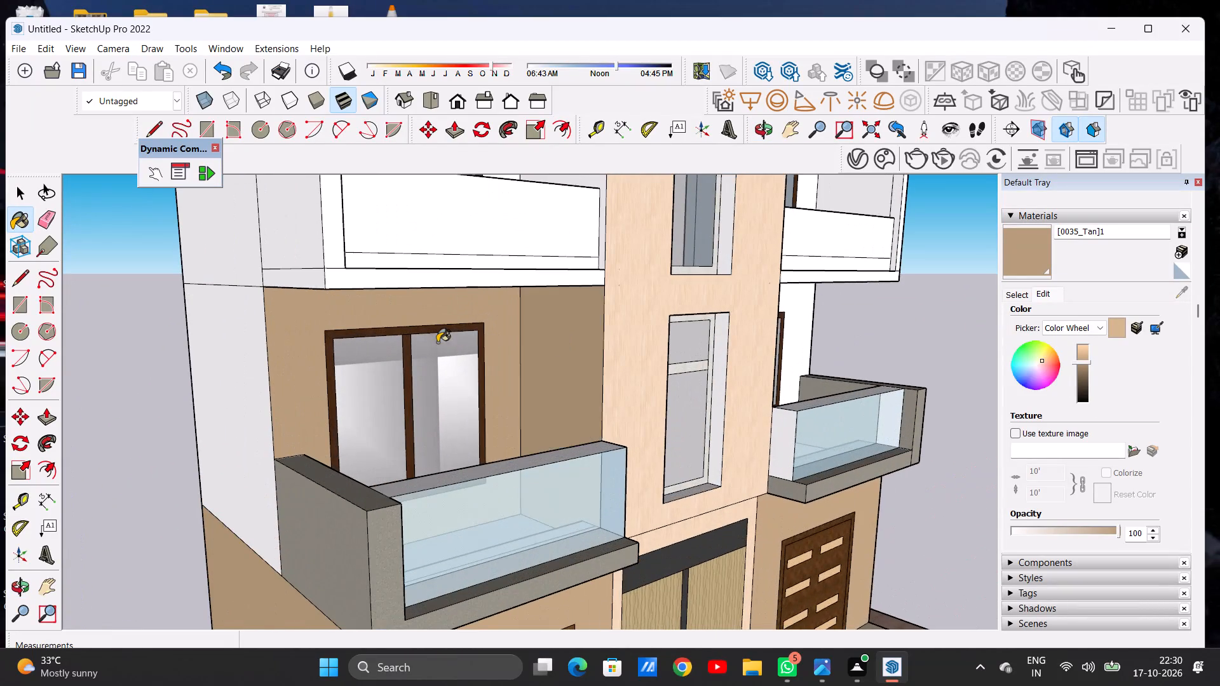
Paint the wall around the window behind the right first-floor glass balcony with the darkened tan.
scroll(437, 347, down, 5)
middle_drag(495, 399, 226, 488)
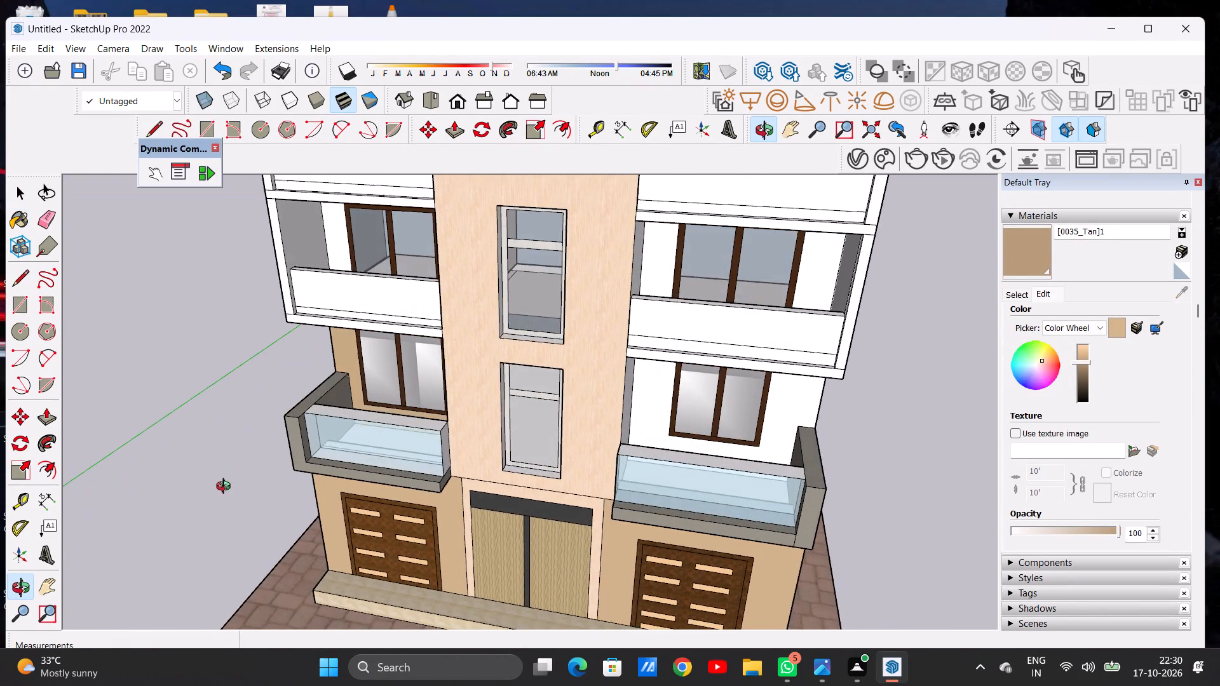
middle_drag(226, 488, 264, 448)
scroll(318, 434, down, 3)
scroll(438, 396, up, 6)
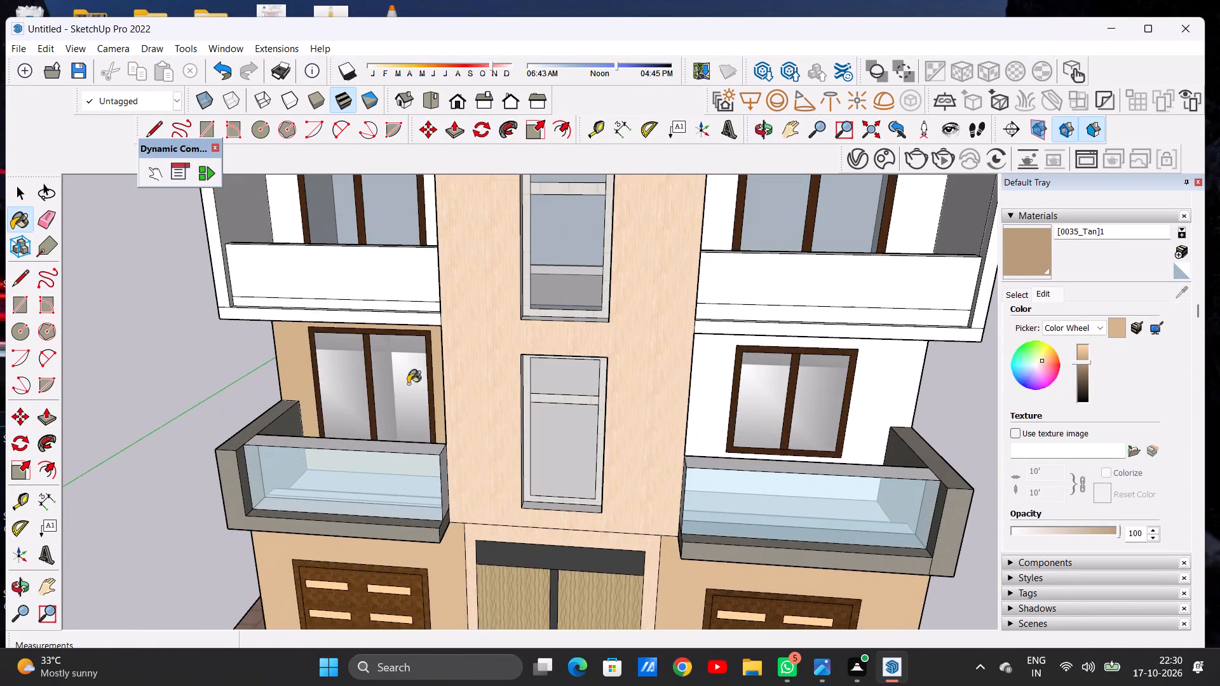
middle_drag(314, 387, 329, 382)
scroll(378, 351, down, 5)
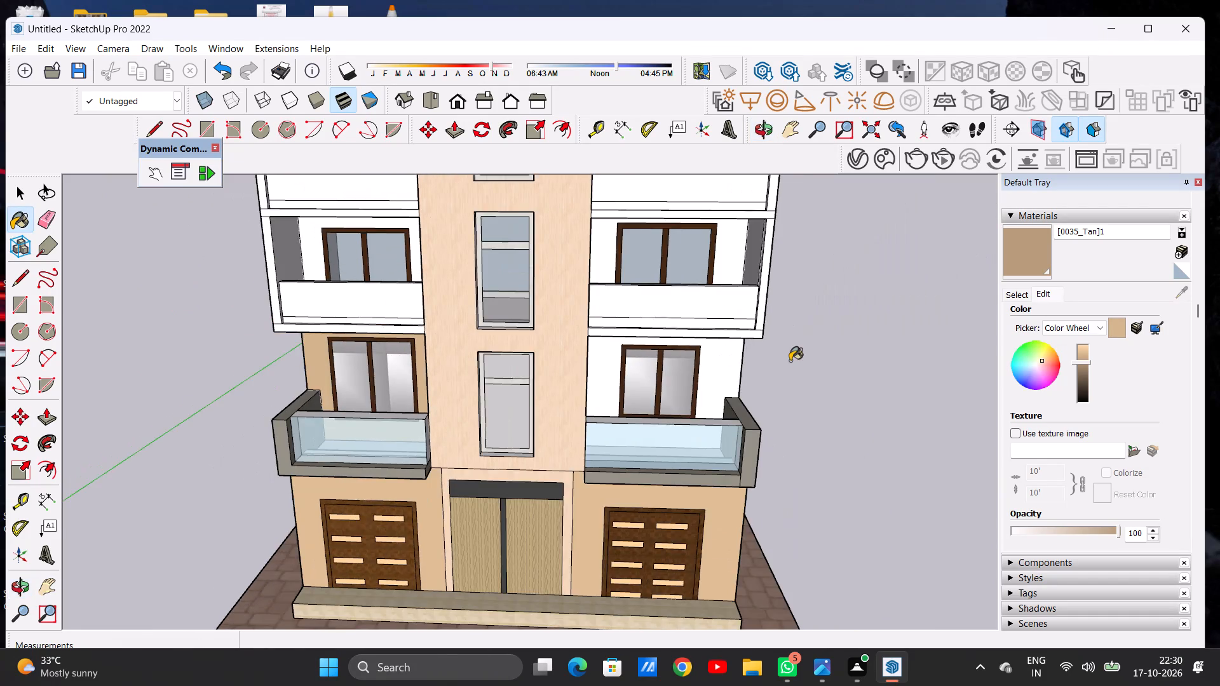
scroll(790, 361, up, 8)
scroll(654, 372, up, 5)
click(603, 372)
Paint the central tower's side wall facing the right first-floor balcony with the darkened tan.
scroll(473, 361, down, 7)
scroll(485, 384, up, 1)
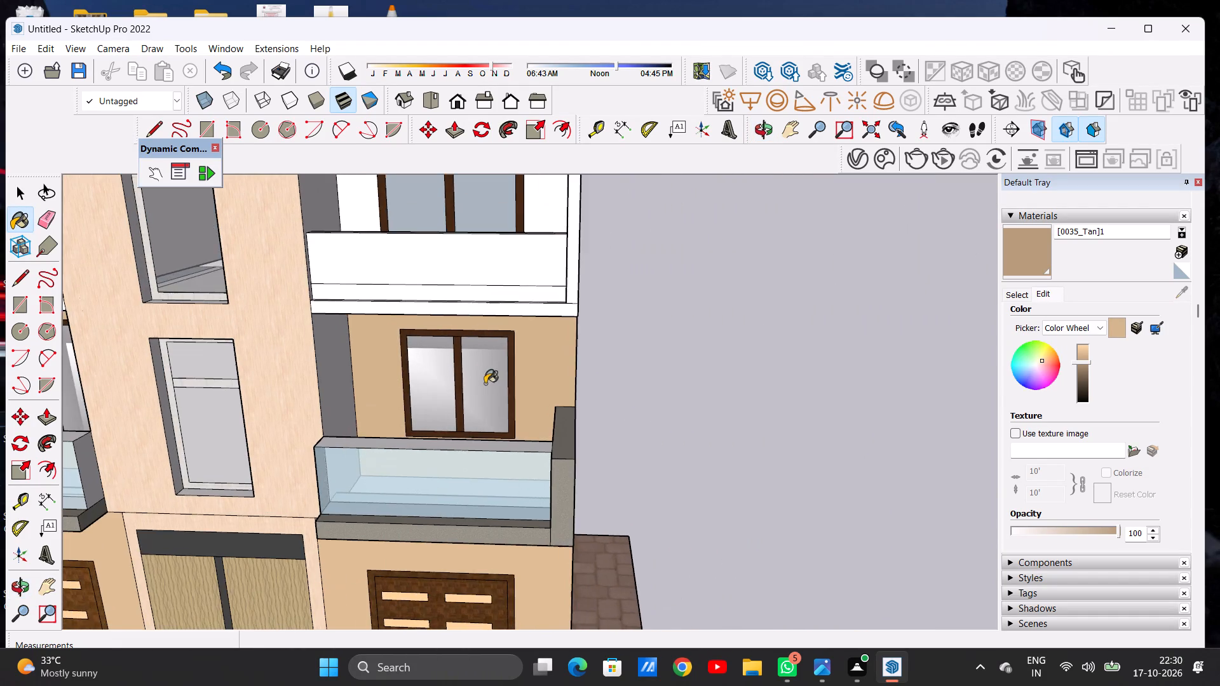
middle_drag(380, 356, 297, 347)
scroll(334, 338, up, 5)
click(324, 335)
scroll(441, 420, down, 3)
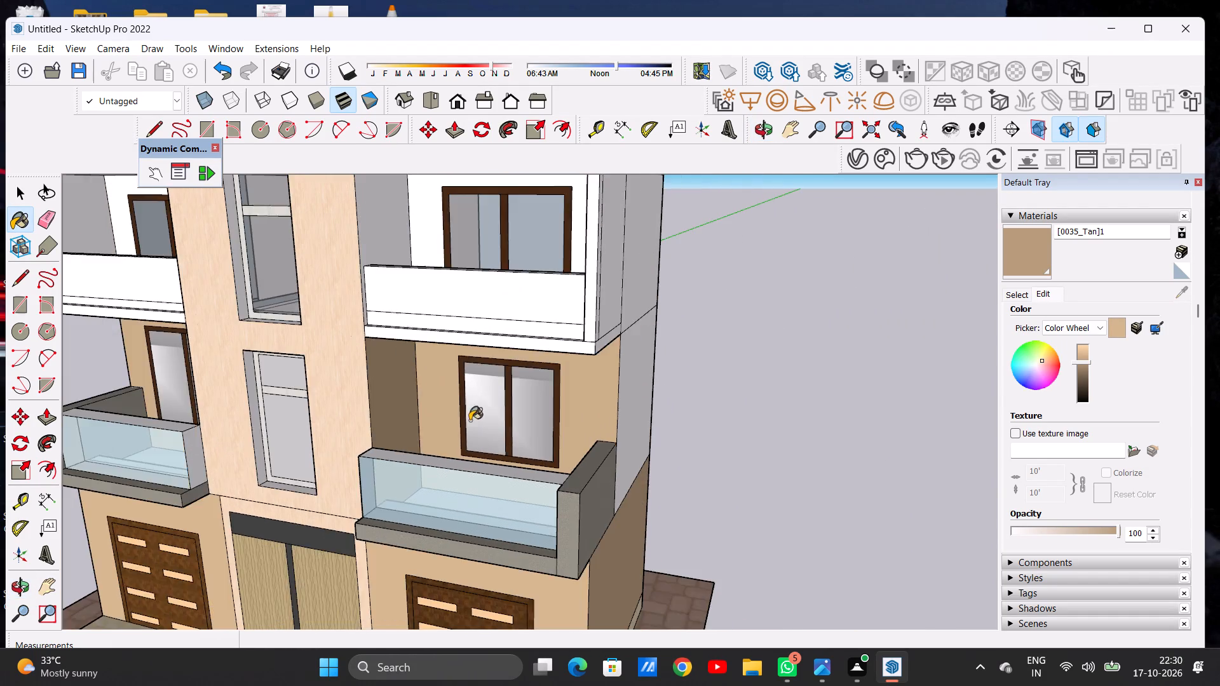
Paint the window wall and both inner side walls of the right second-floor balcony recess with the darkened tan.
scroll(470, 420, down, 6)
middle_drag(209, 372, 342, 380)
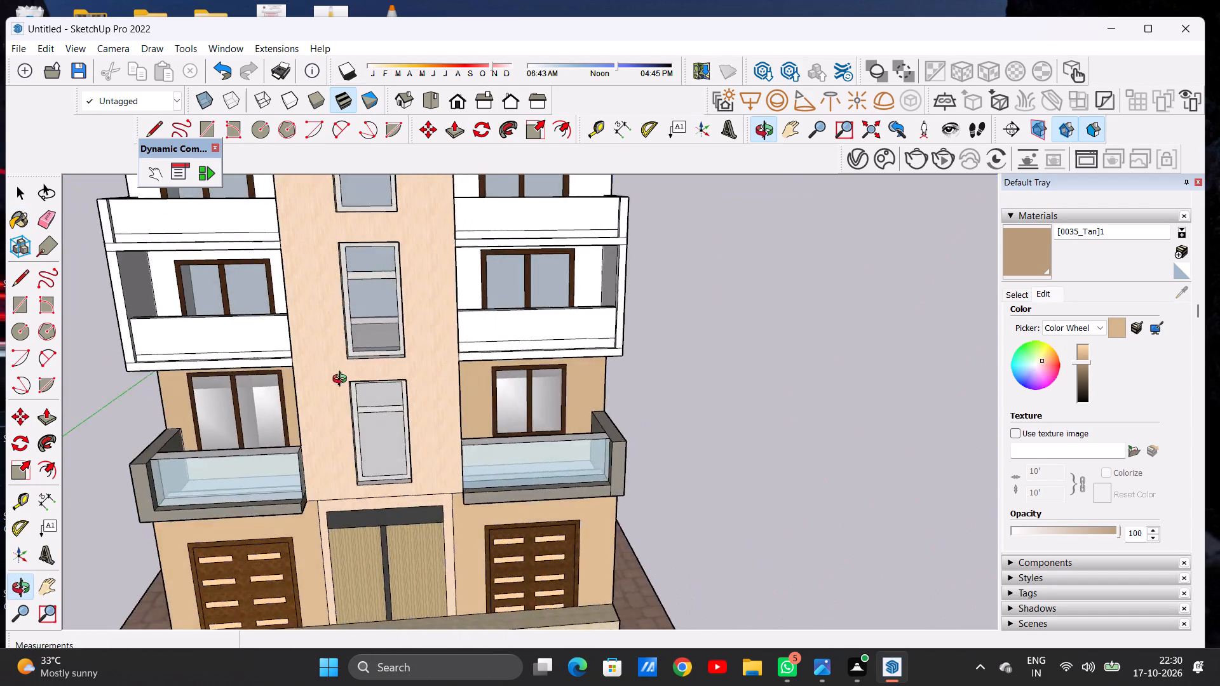
middle_drag(342, 380, 216, 446)
scroll(473, 314, up, 6)
scroll(414, 292, up, 4)
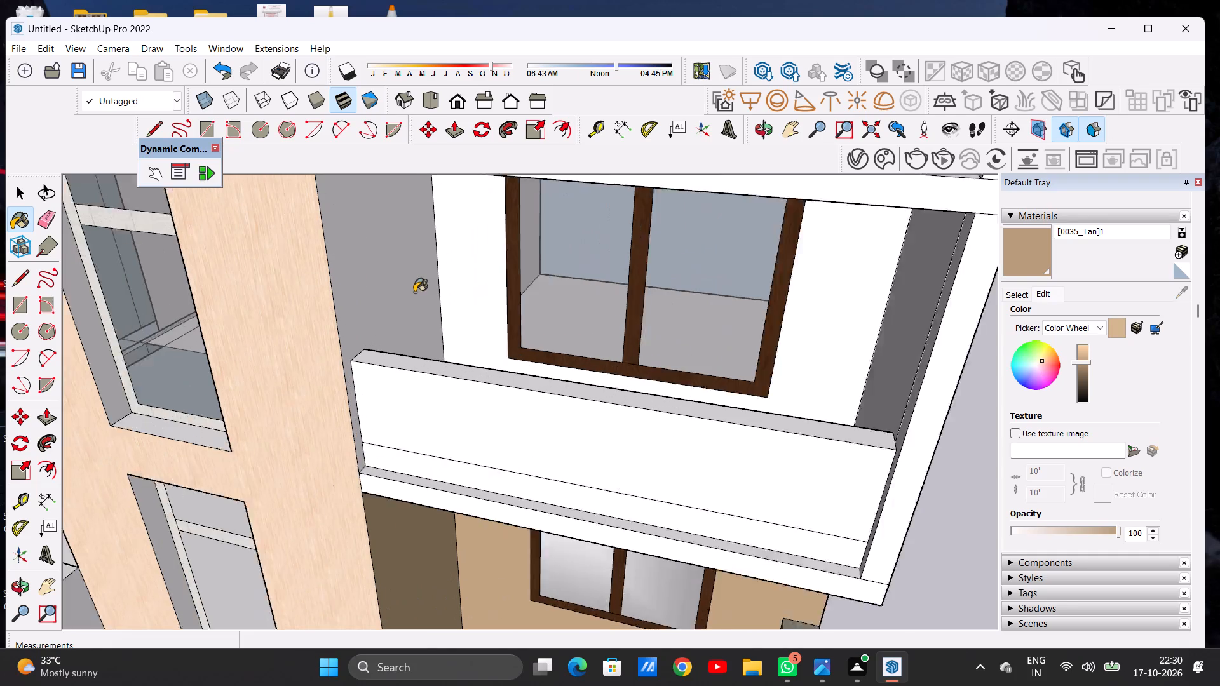
scroll(414, 292, up, 2)
click(349, 285)
scroll(354, 353, down, 15)
middle_drag(361, 382, 440, 360)
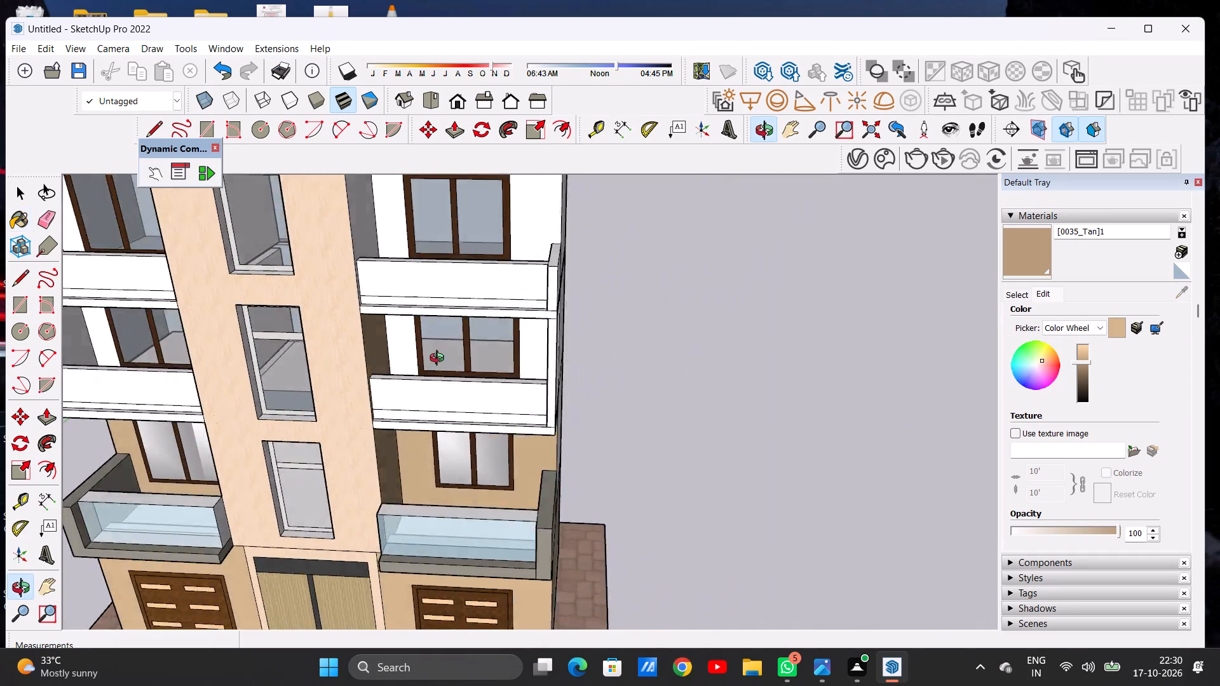
middle_drag(440, 360, 566, 312)
scroll(580, 299, up, 12)
click(578, 311)
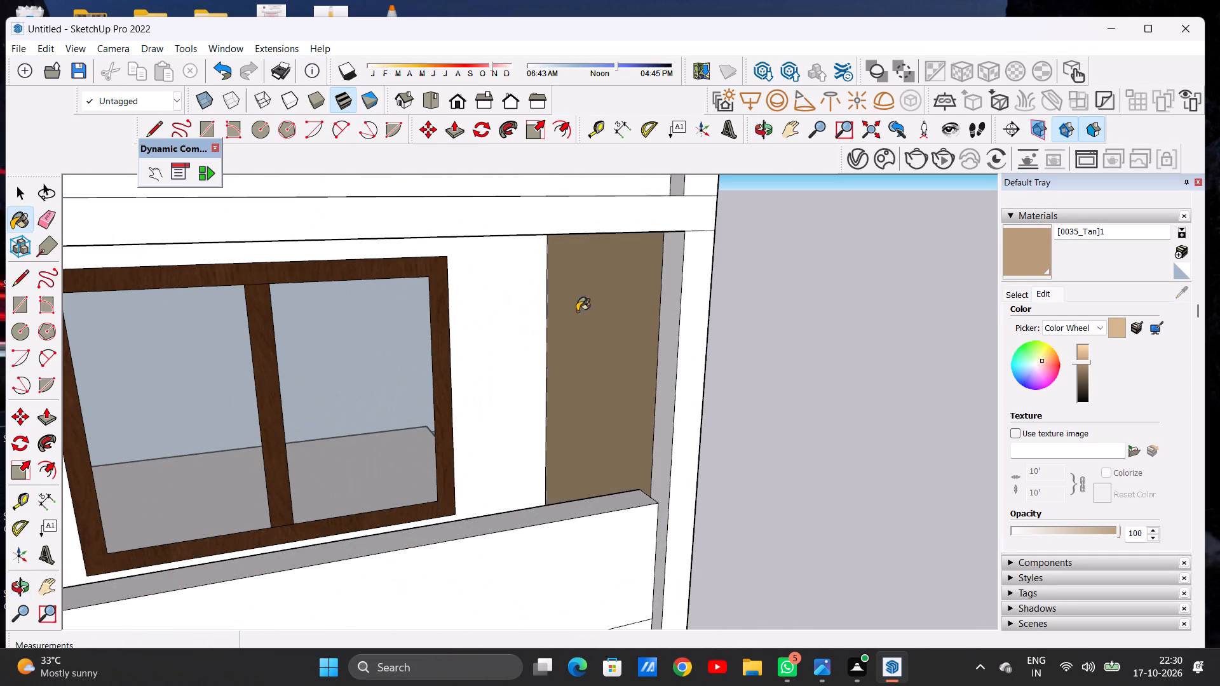
click(496, 325)
Paint the window wall and both inner side walls of the left second-floor balcony recess with the darkened tan.
scroll(369, 342, down, 14)
middle_drag(442, 360, 426, 359)
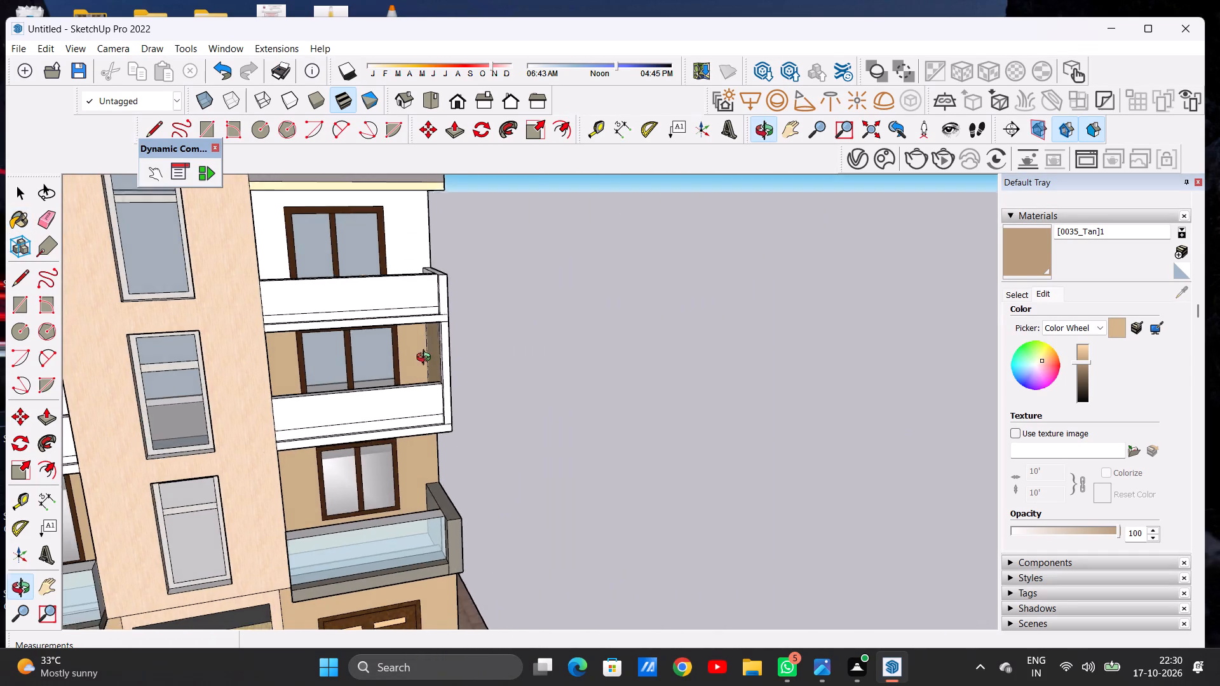
middle_drag(426, 359, 290, 333)
scroll(547, 377, down, 5)
scroll(288, 378, up, 14)
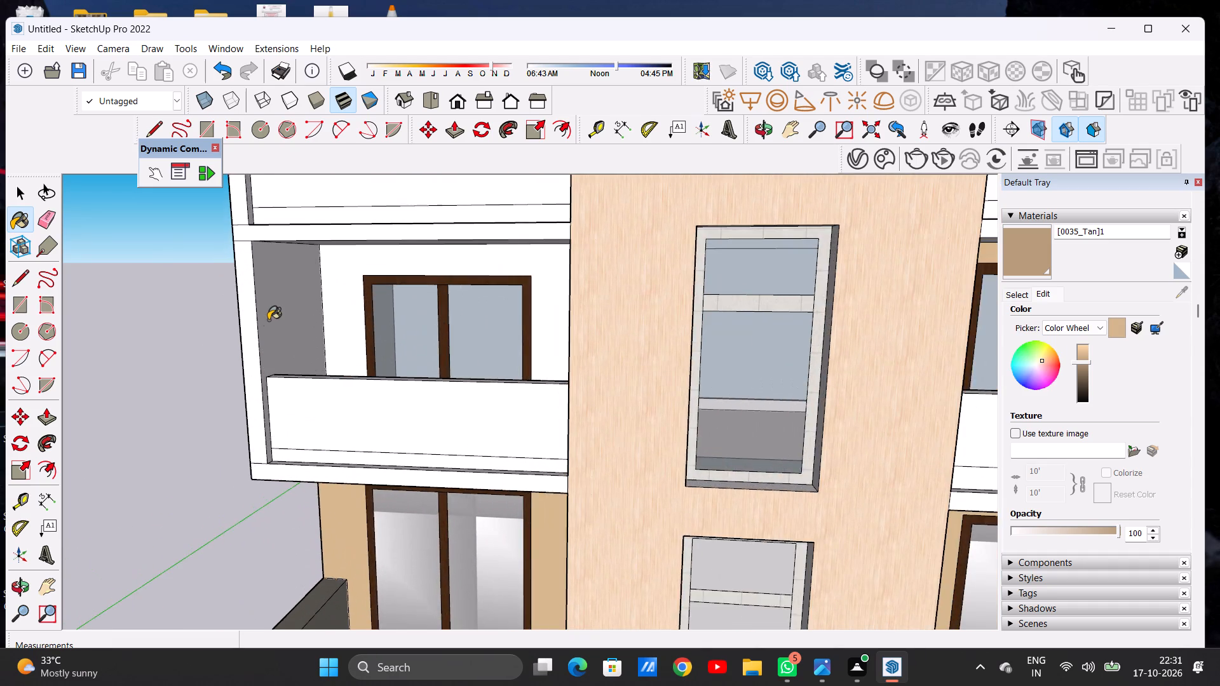
scroll(269, 318, up, 8)
click(262, 313)
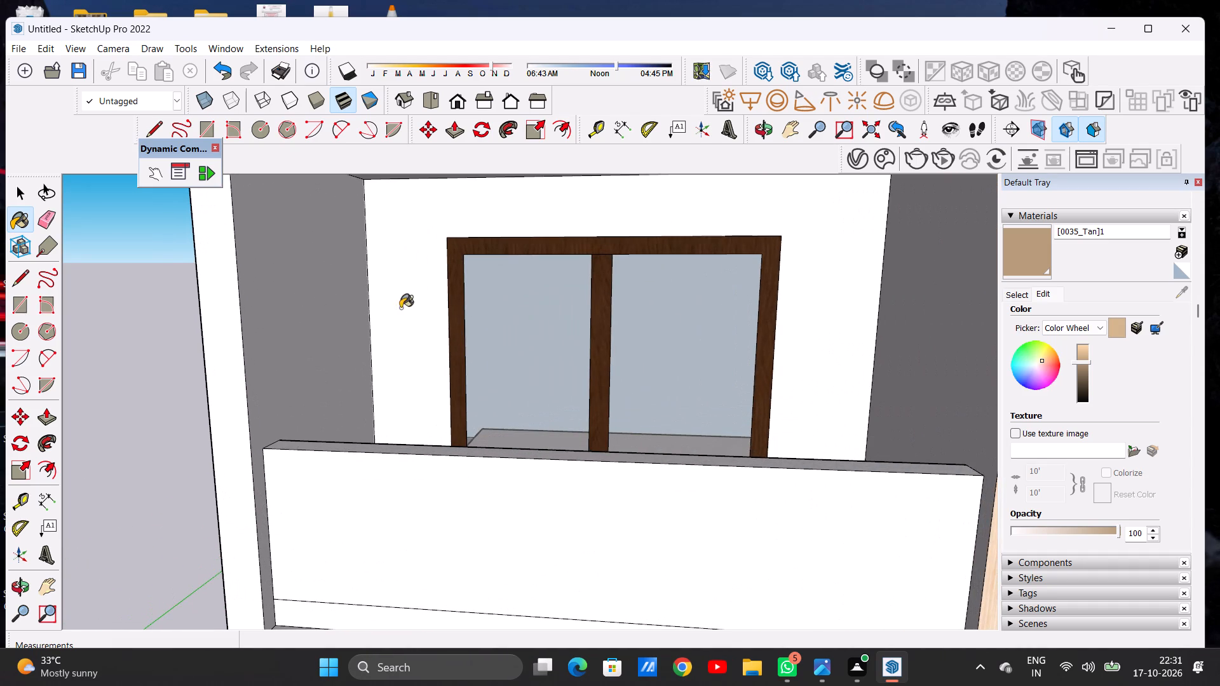
click(400, 308)
scroll(282, 337, down, 8)
middle_drag(267, 346, 508, 369)
scroll(597, 293, up, 8)
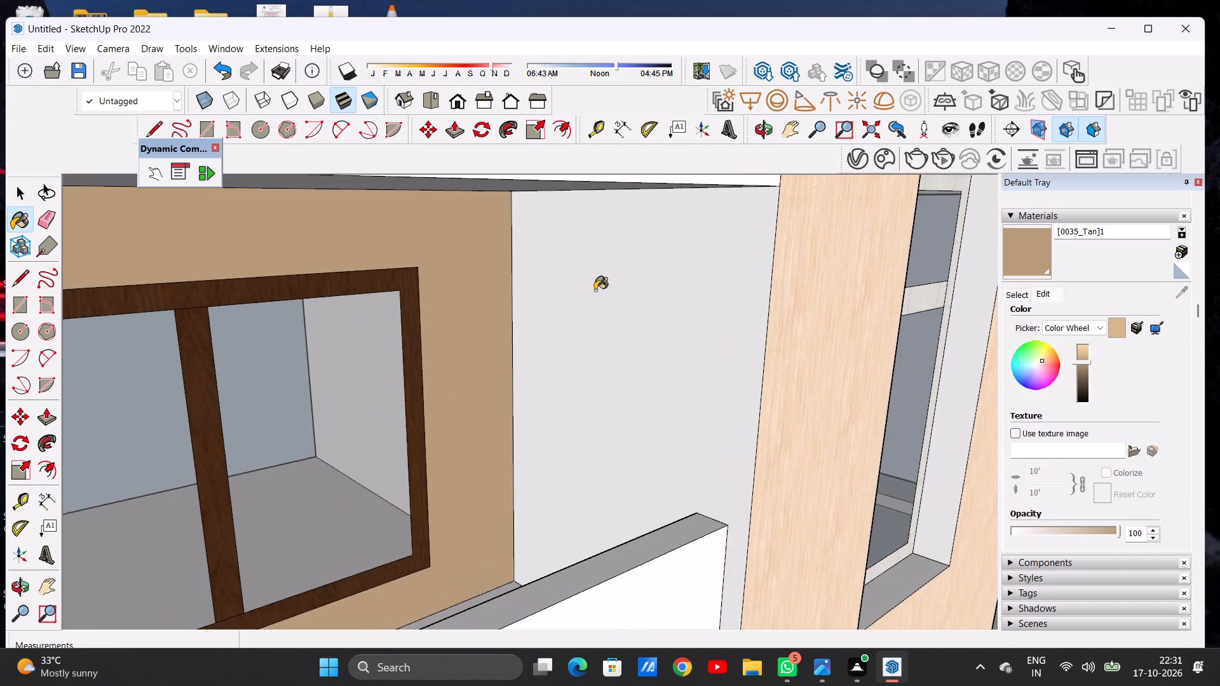
click(595, 290)
Paint the right third-floor balcony's window wall and adjoining tower side wall with the darkened tan.
scroll(441, 391, down, 11)
middle_drag(536, 400, 331, 379)
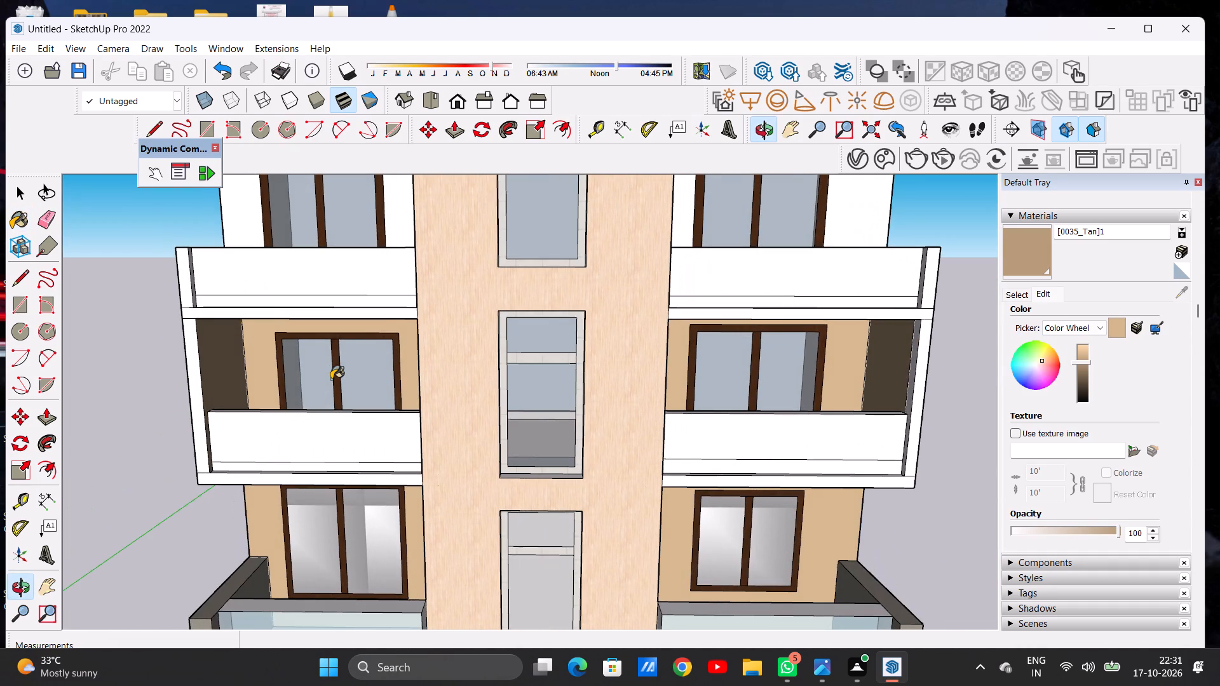
scroll(395, 394, down, 5)
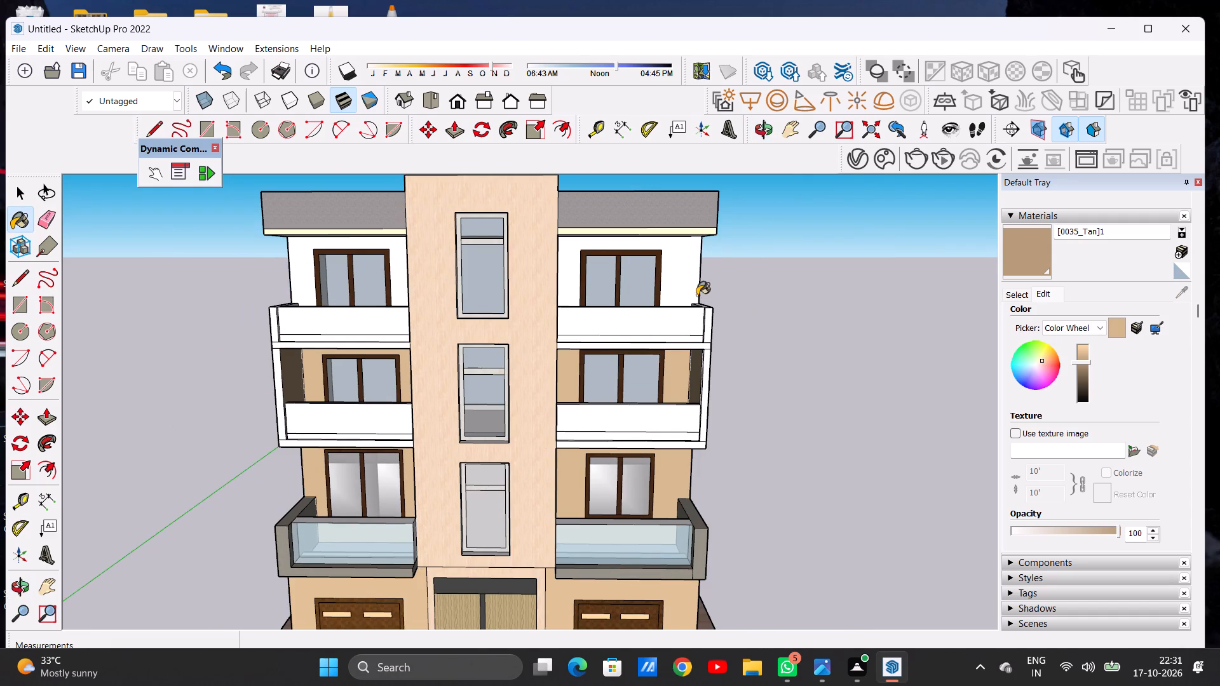
middle_drag(694, 294, 873, 291)
middle_drag(873, 291, 703, 321)
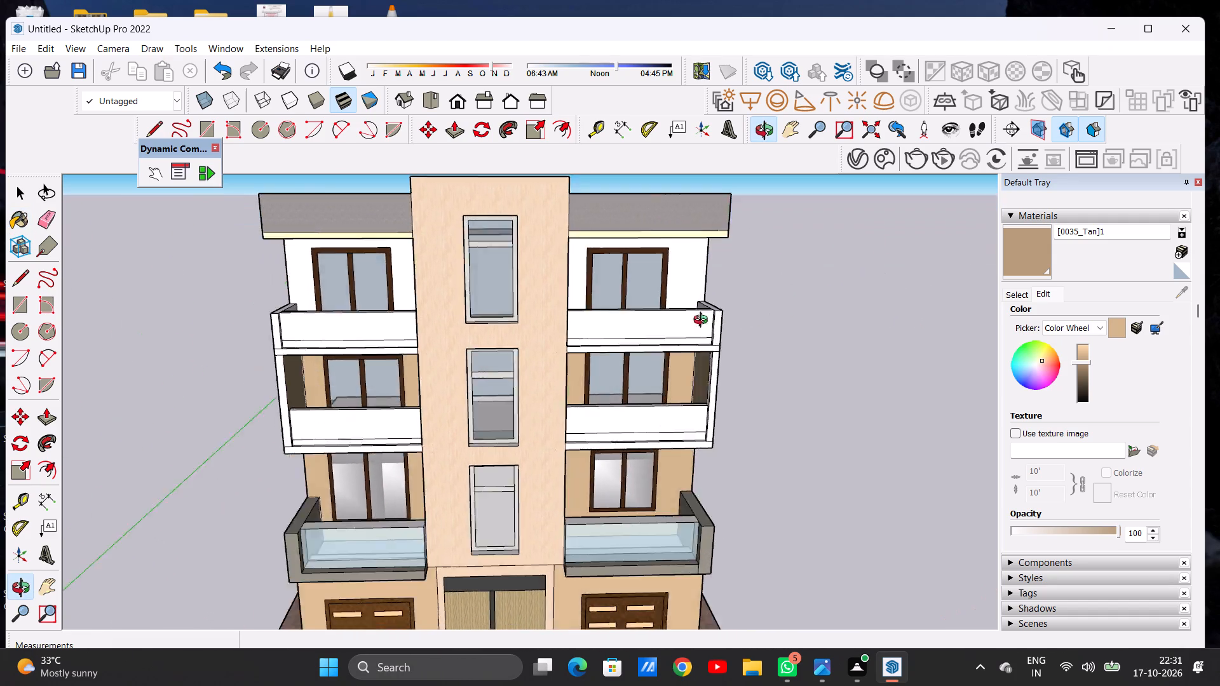
middle_drag(703, 321, 494, 314)
scroll(563, 274, up, 11)
click(504, 266)
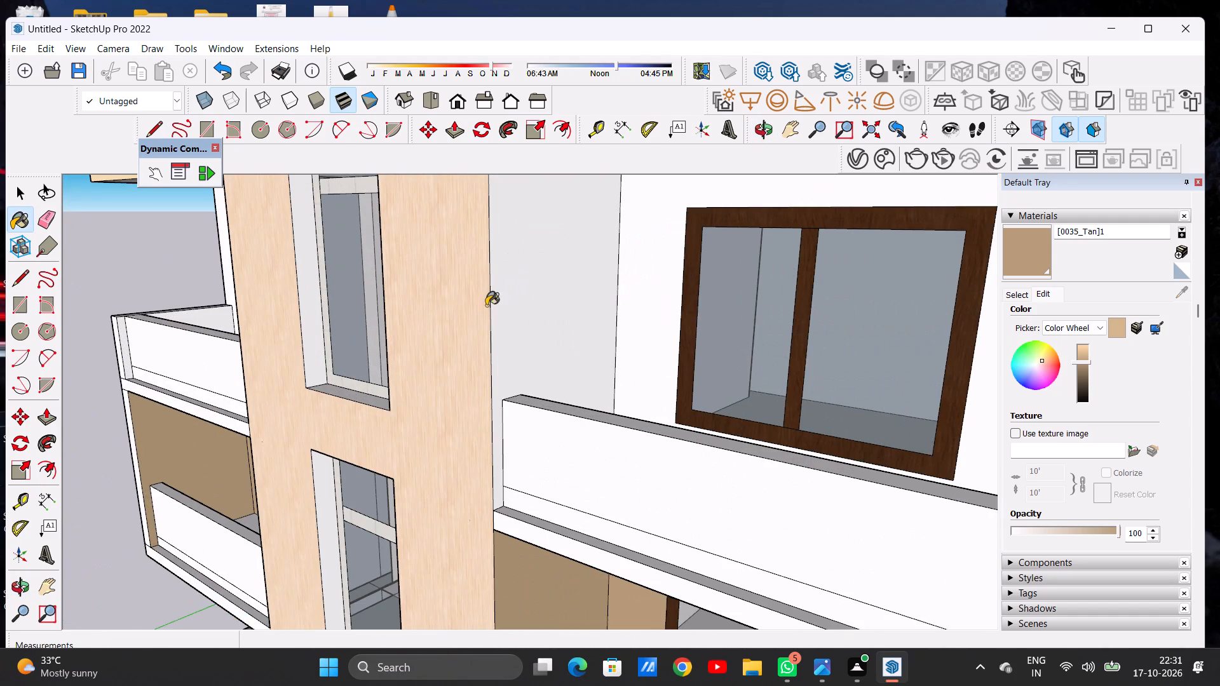
scroll(486, 325, down, 7)
middle_drag(563, 335, 741, 323)
scroll(812, 264, up, 7)
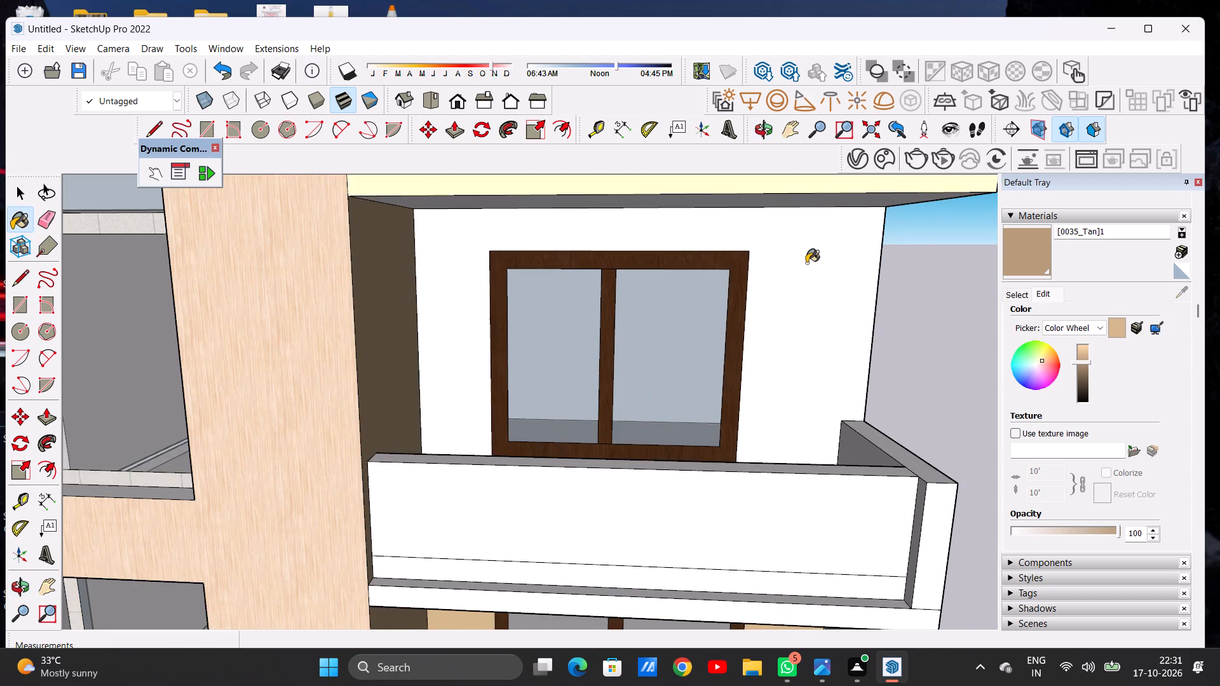
click(805, 263)
Paint the outer side panel of the right second-floor balcony with the darkened tan.
scroll(550, 317, down, 7)
middle_drag(712, 329, 402, 351)
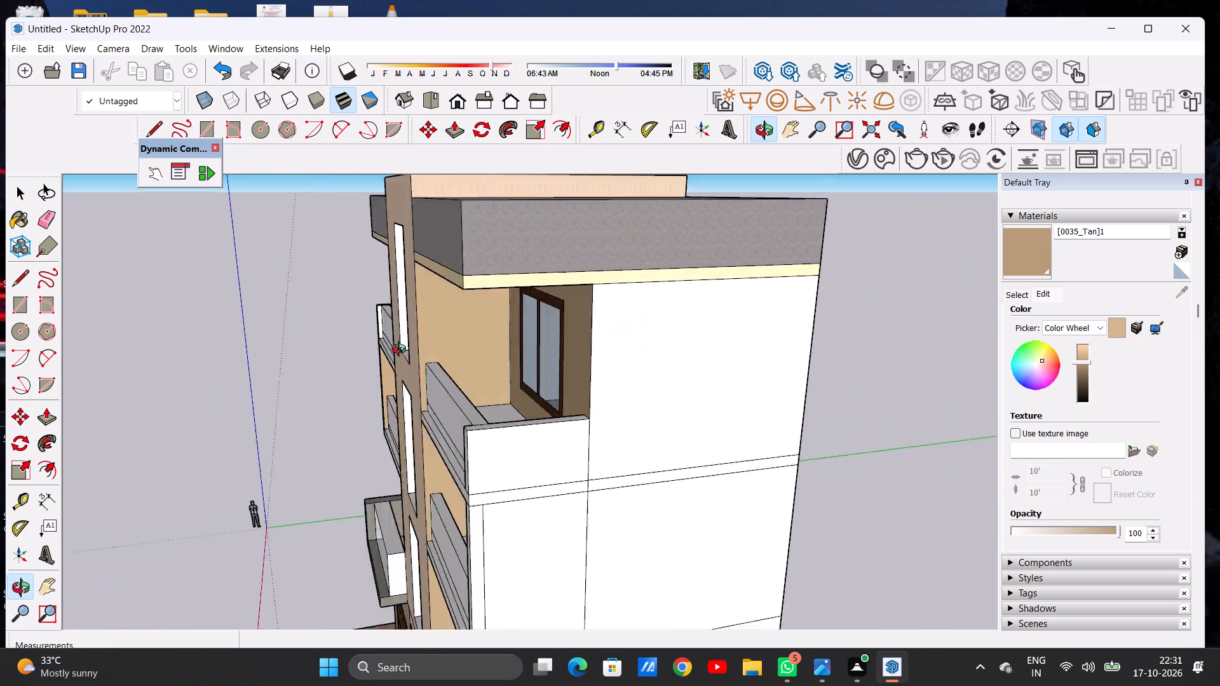
middle_drag(402, 351, 704, 342)
scroll(633, 322, down, 12)
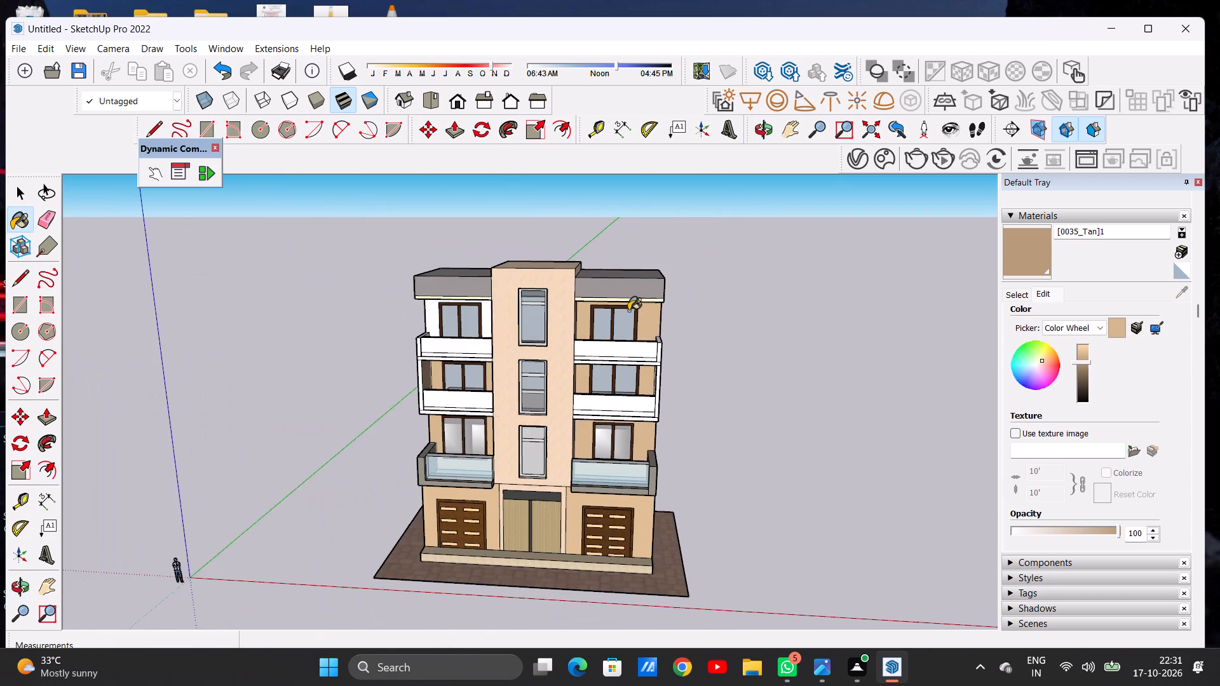
scroll(601, 401, up, 5)
middle_drag(710, 358, 435, 353)
scroll(709, 355, up, 1)
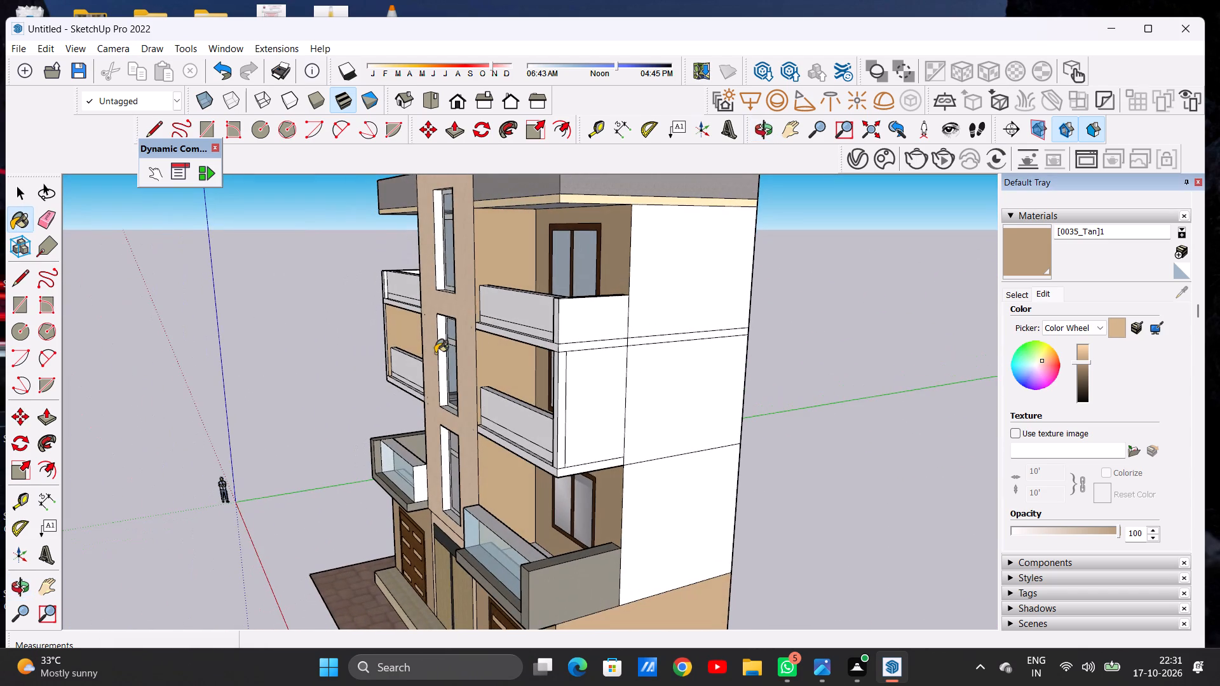
middle_drag(526, 379, 748, 356)
middle_drag(628, 365, 431, 388)
scroll(639, 373, up, 5)
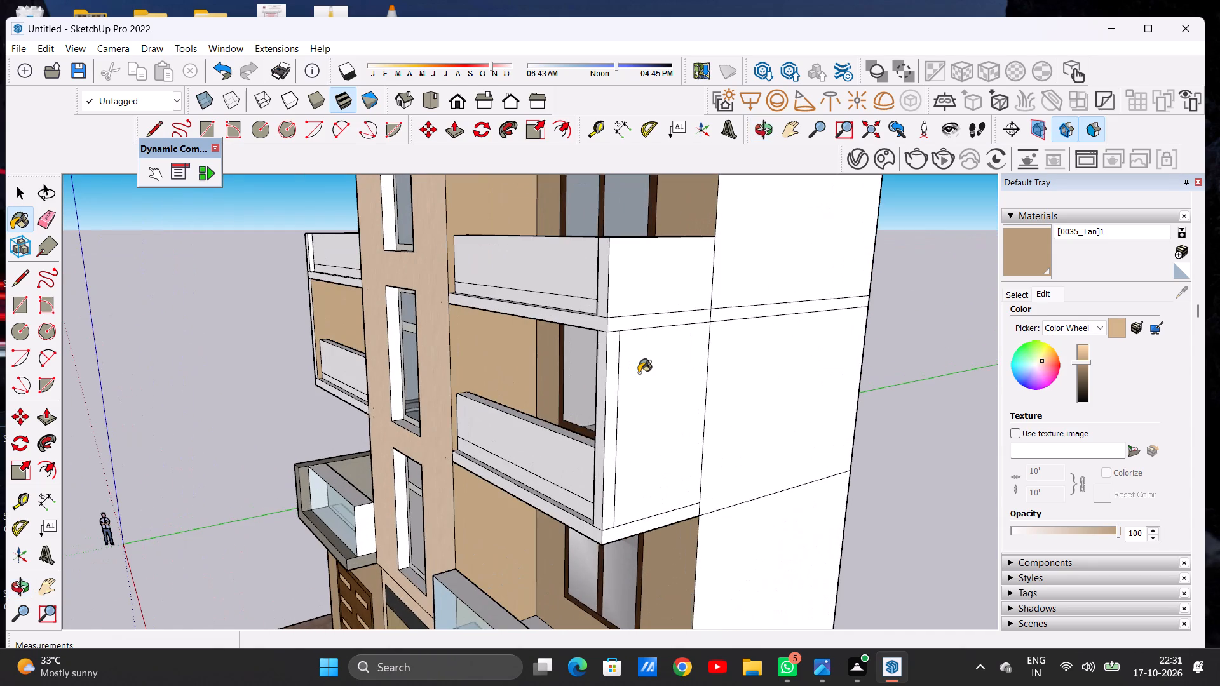
click(632, 369)
Paint the outer side panel of the left second-floor balcony with the darkened tan.
scroll(615, 379, up, 7)
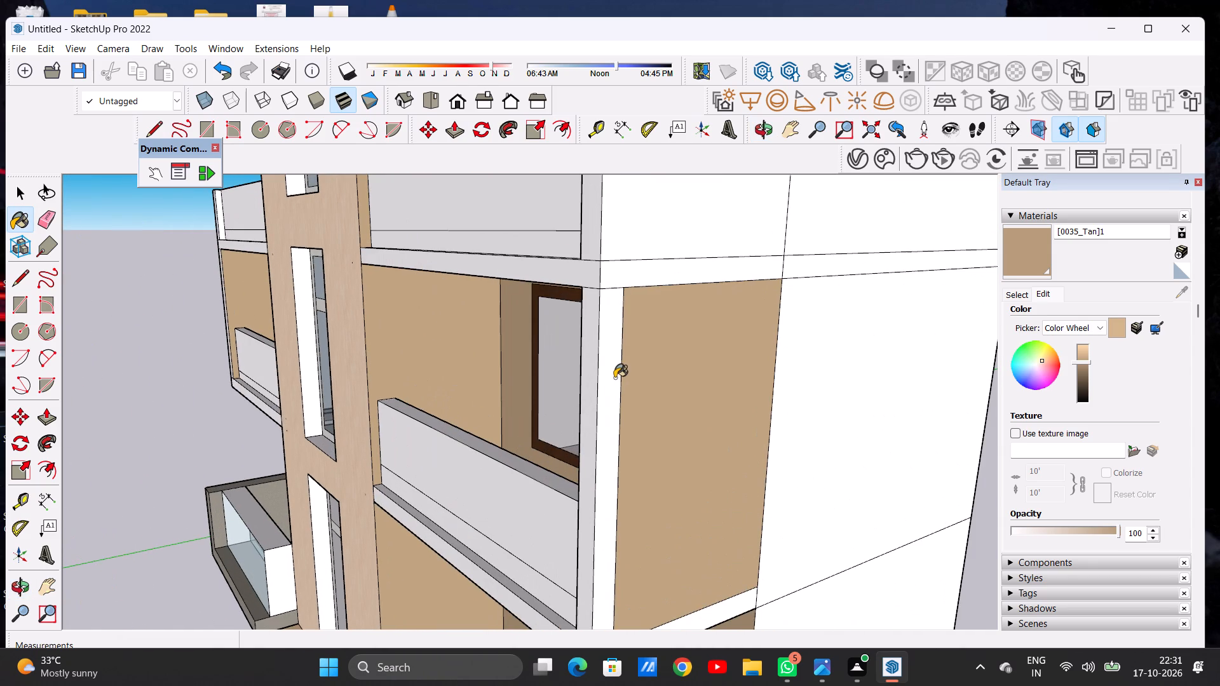
scroll(620, 407, down, 11)
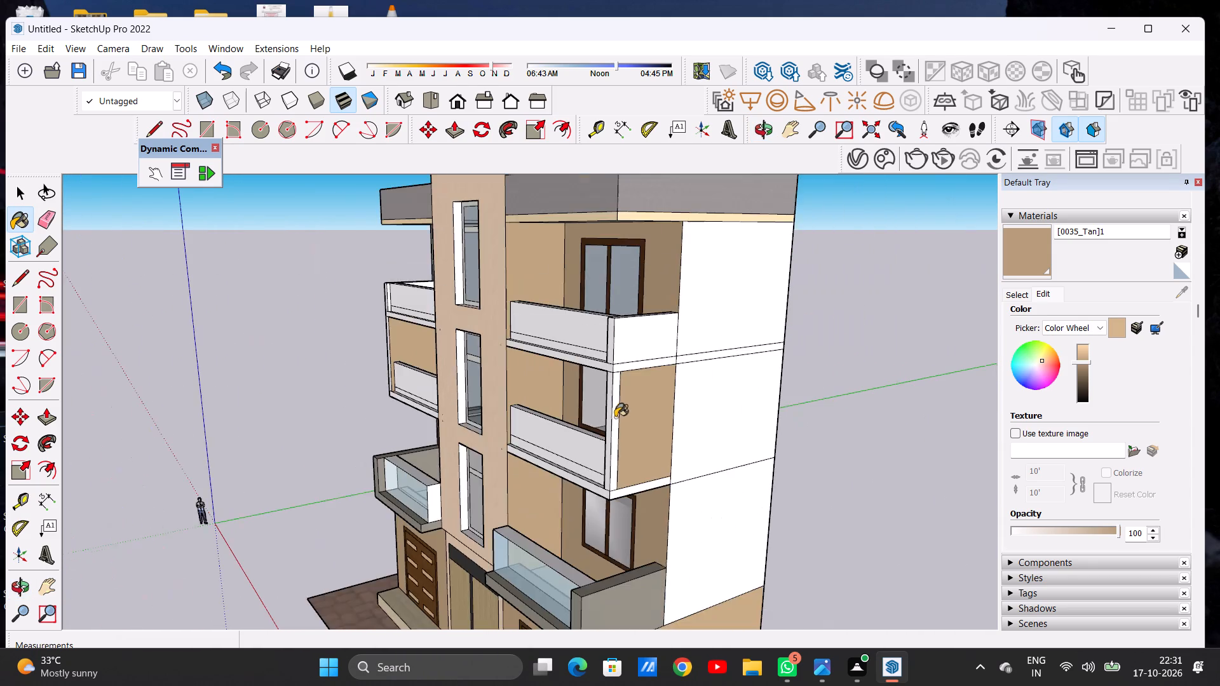
scroll(615, 417, down, 2)
middle_drag(581, 408, 794, 414)
middle_drag(381, 382, 742, 386)
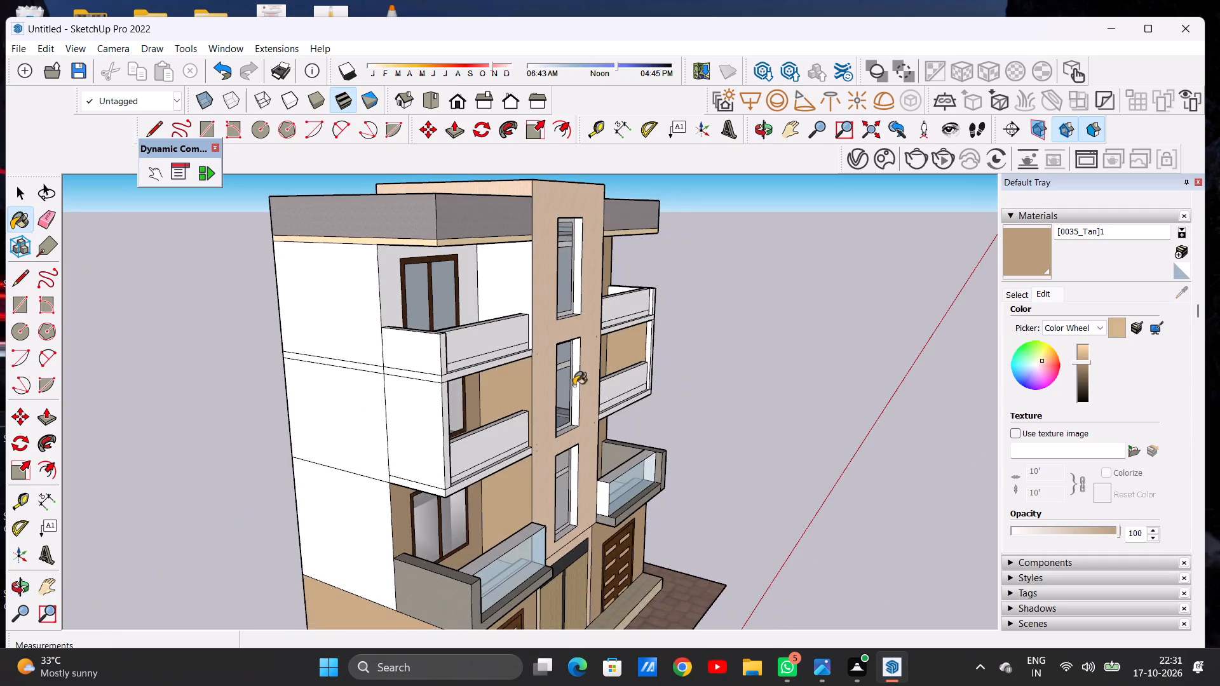
scroll(452, 400, up, 4)
click(409, 414)
scroll(383, 362, down, 6)
middle_drag(518, 404, 310, 401)
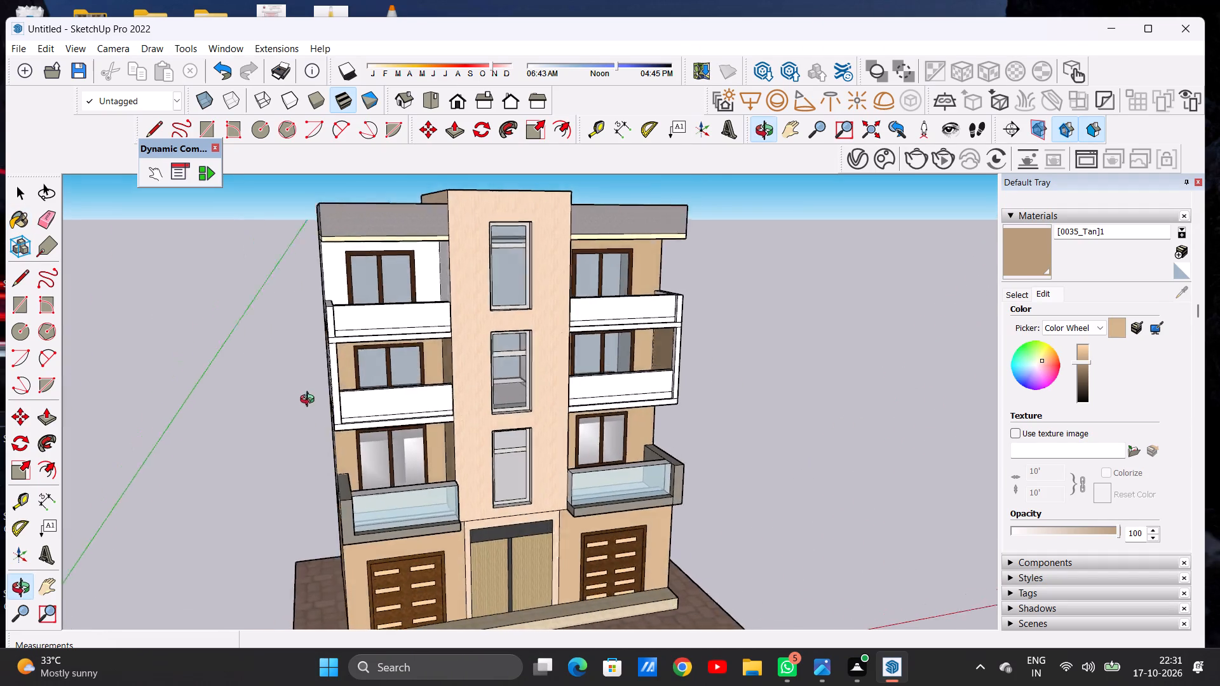
Paint the outer side edge of the slab beneath the left second-floor balcony with the darkened tan.
middle_drag(310, 401, 307, 400)
scroll(302, 400, up, 5)
middle_drag(321, 431, 451, 453)
scroll(433, 459, up, 12)
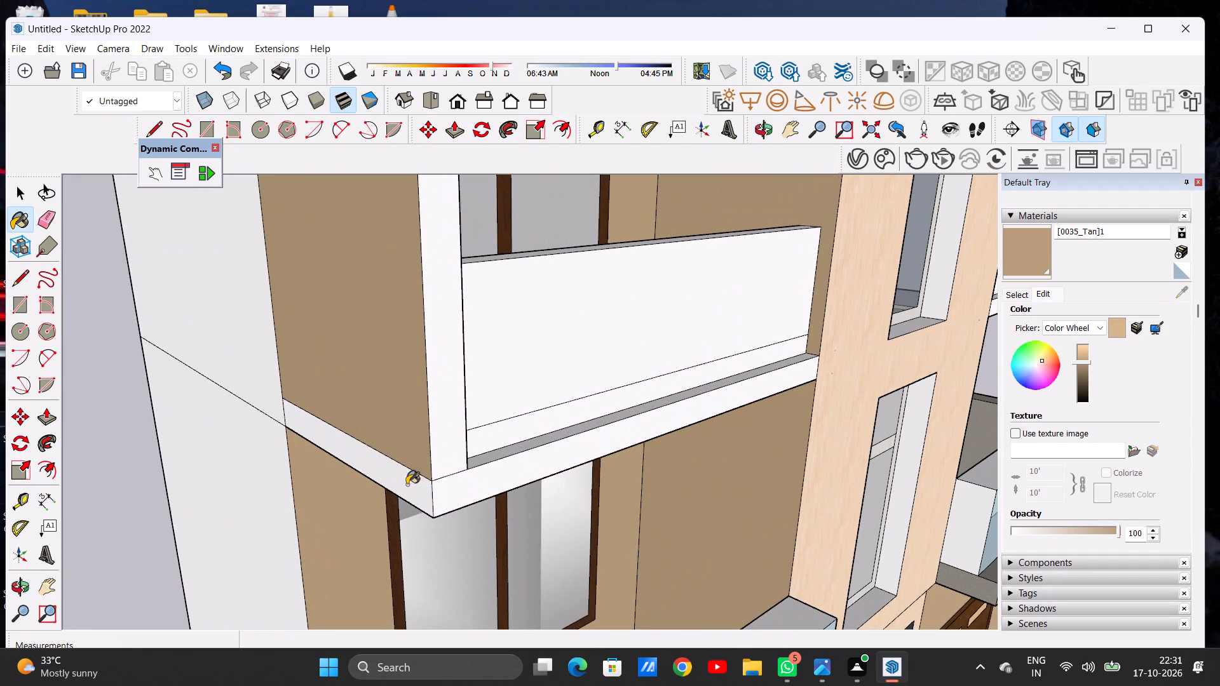
click(404, 480)
Paint the left third-floor balcony's window wall and adjoining tower side wall with the darkened tan.
scroll(325, 508, down, 6)
scroll(409, 441, down, 4)
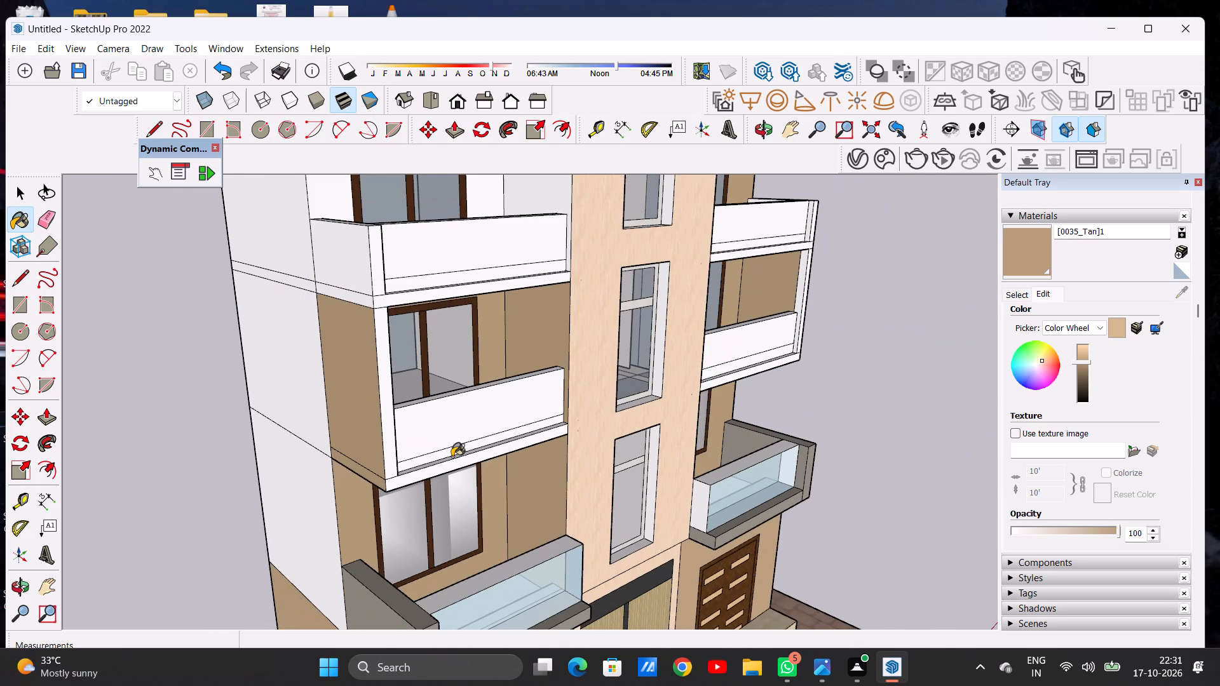
middle_drag(432, 460, 274, 458)
scroll(313, 450, down, 6)
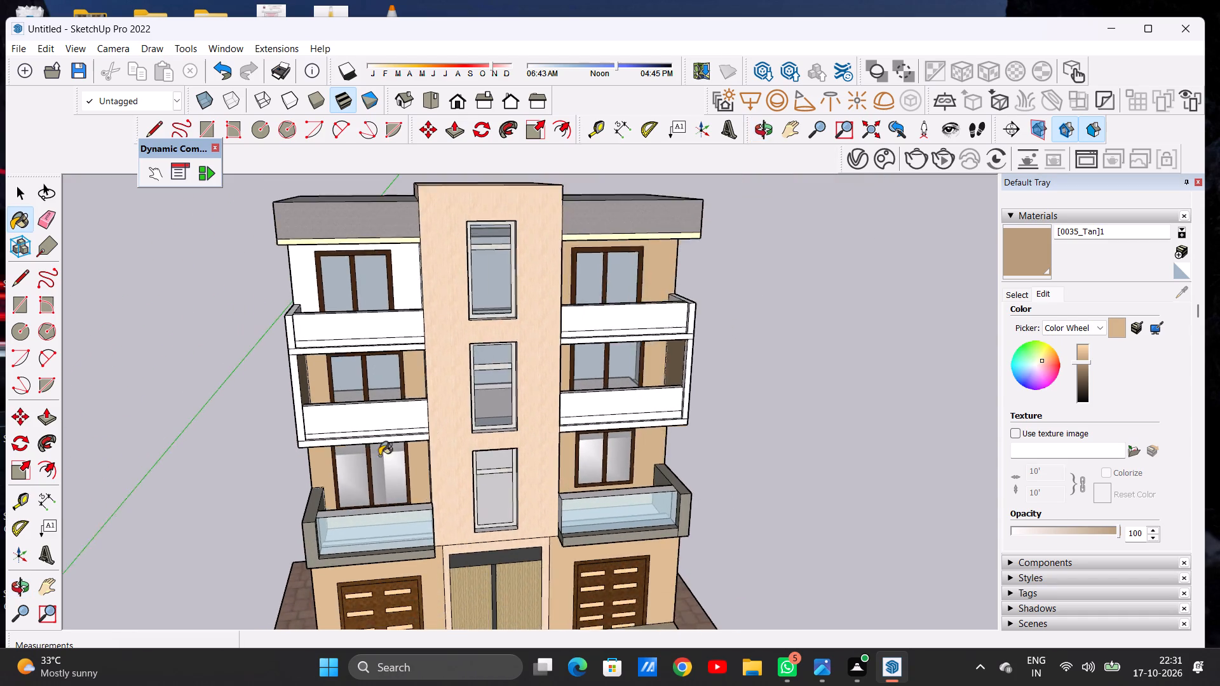
scroll(379, 455, down, 1)
middle_drag(419, 460, 395, 447)
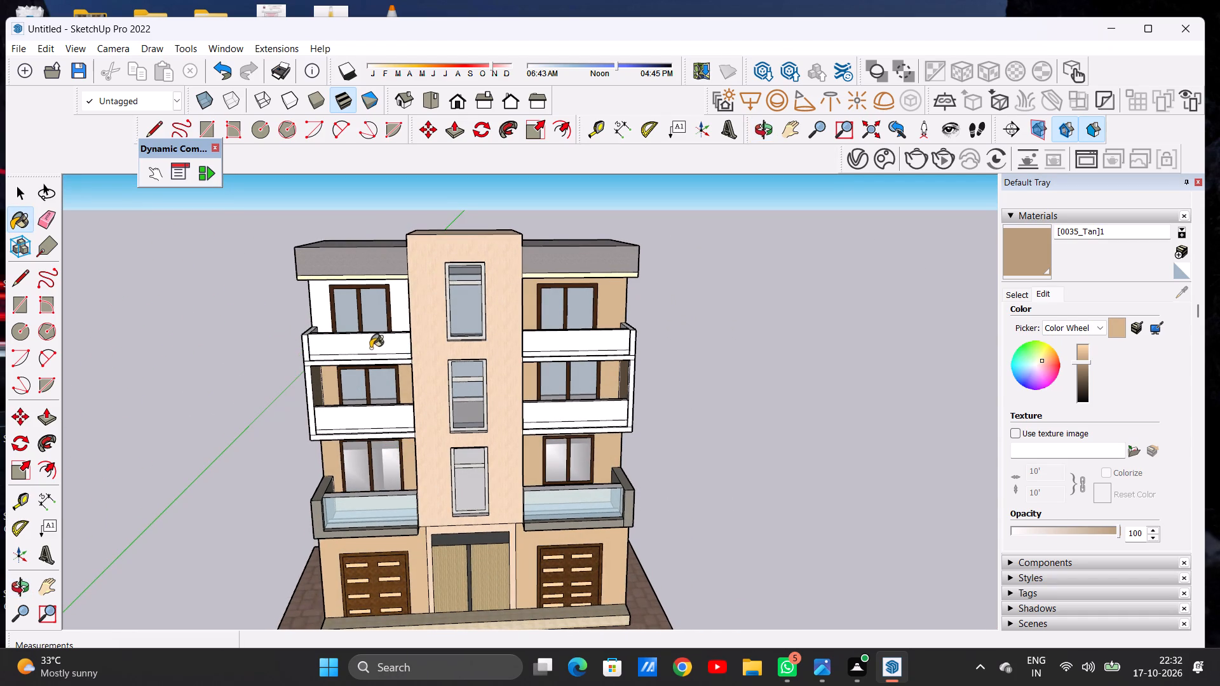
middle_drag(369, 347, 688, 383)
middle_drag(680, 383, 585, 382)
scroll(489, 323, up, 12)
click(447, 331)
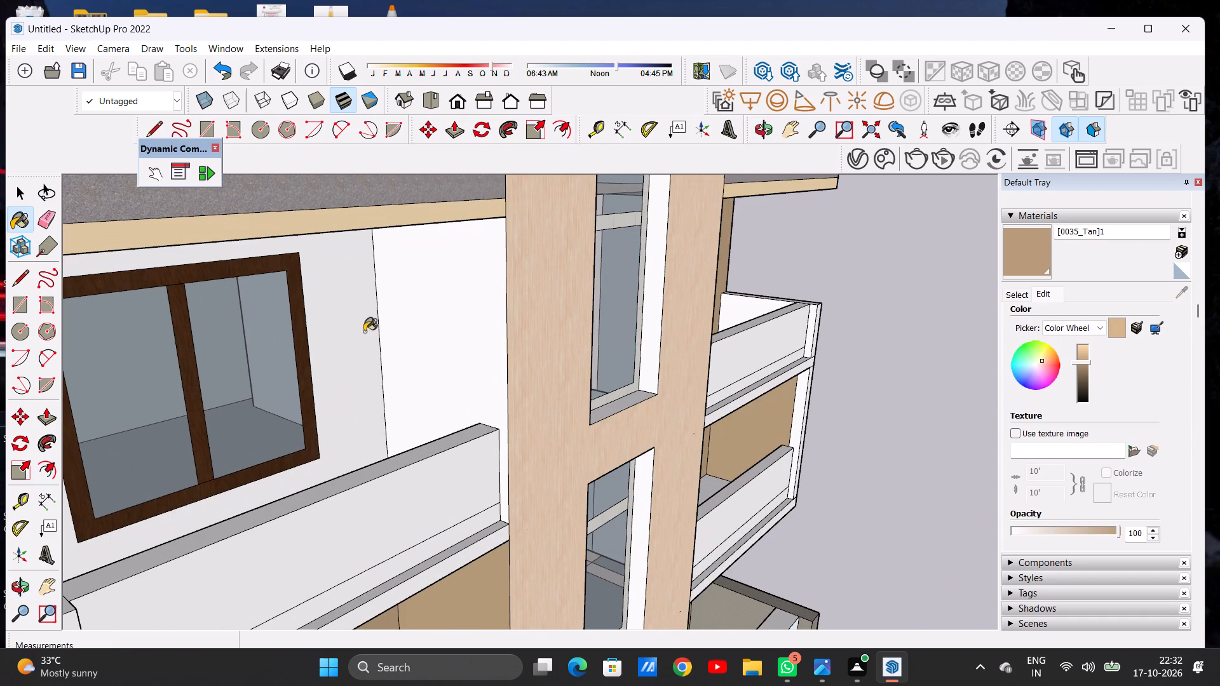
click(363, 332)
scroll(427, 390, down, 5)
middle_drag(407, 393, 124, 406)
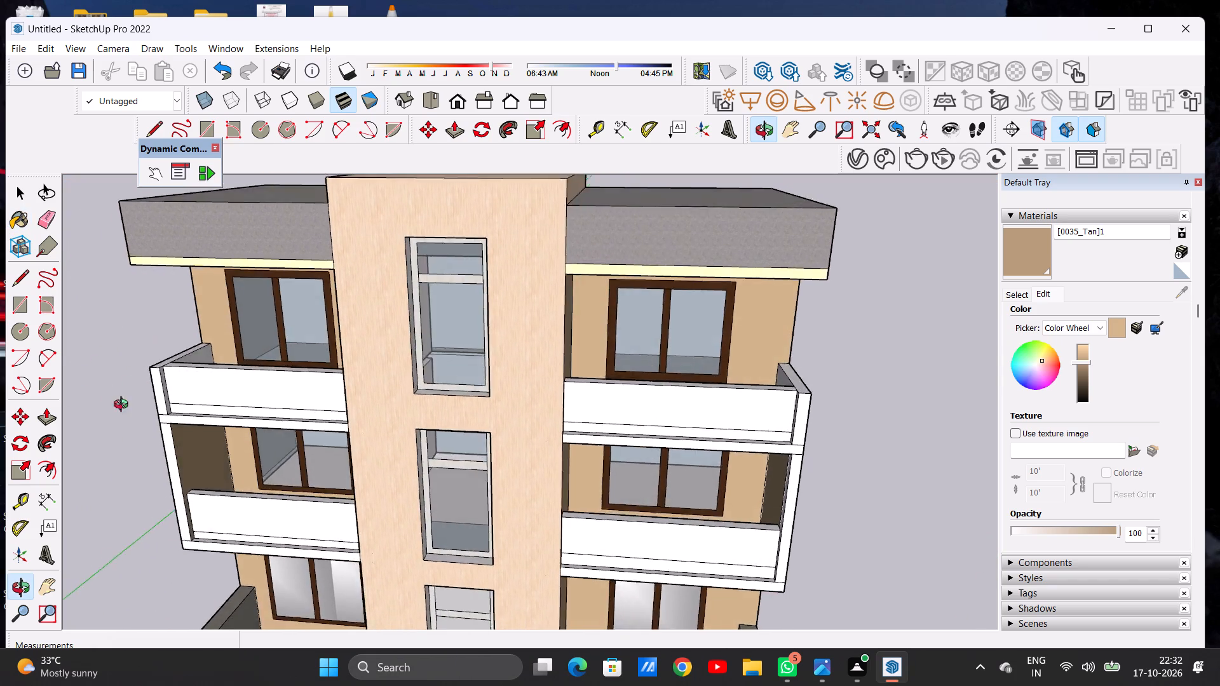
Examine the building's left side wall and balcony edges for faces still unpainted.
middle_drag(124, 406, 192, 423)
scroll(346, 446, down, 6)
scroll(534, 448, down, 3)
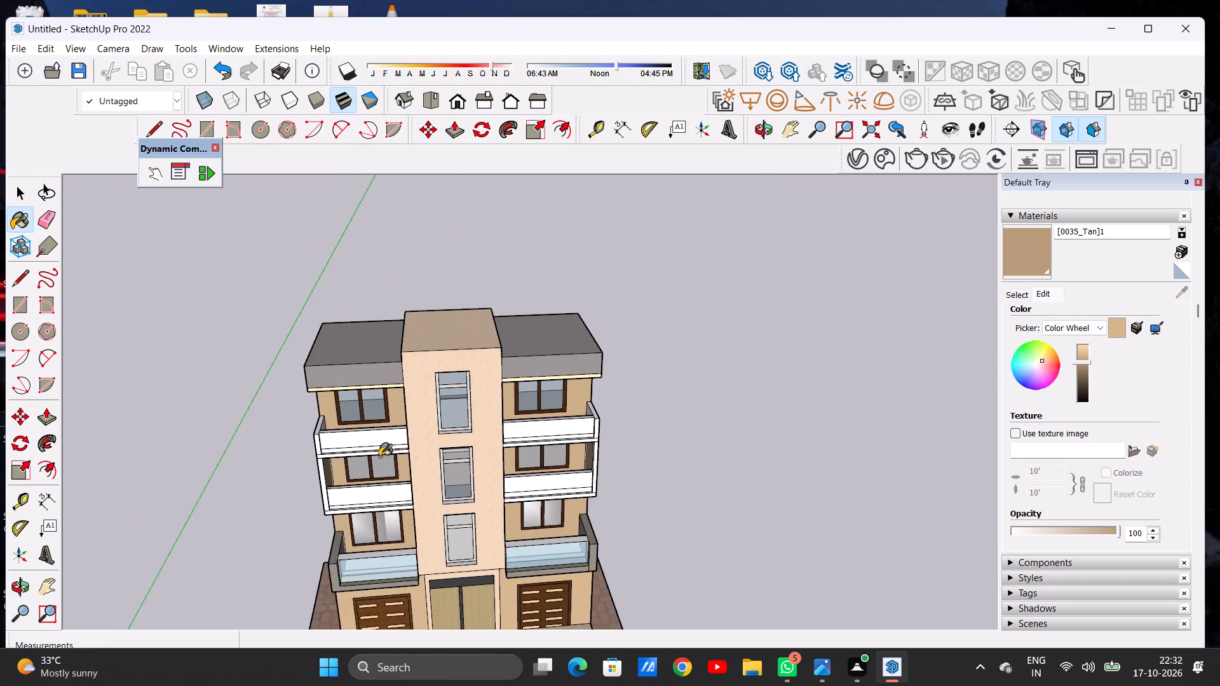
scroll(295, 469, up, 11)
middle_drag(289, 461, 449, 427)
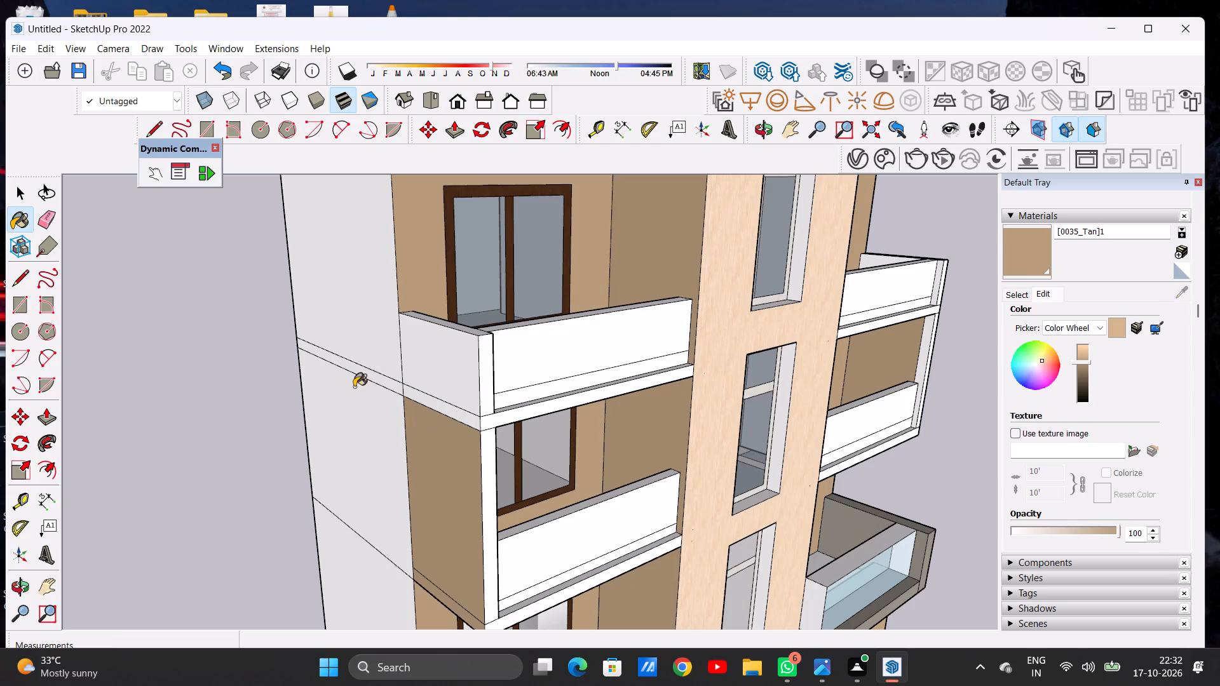
scroll(369, 377, down, 12)
scroll(413, 384, up, 6)
middle_drag(378, 357, 336, 317)
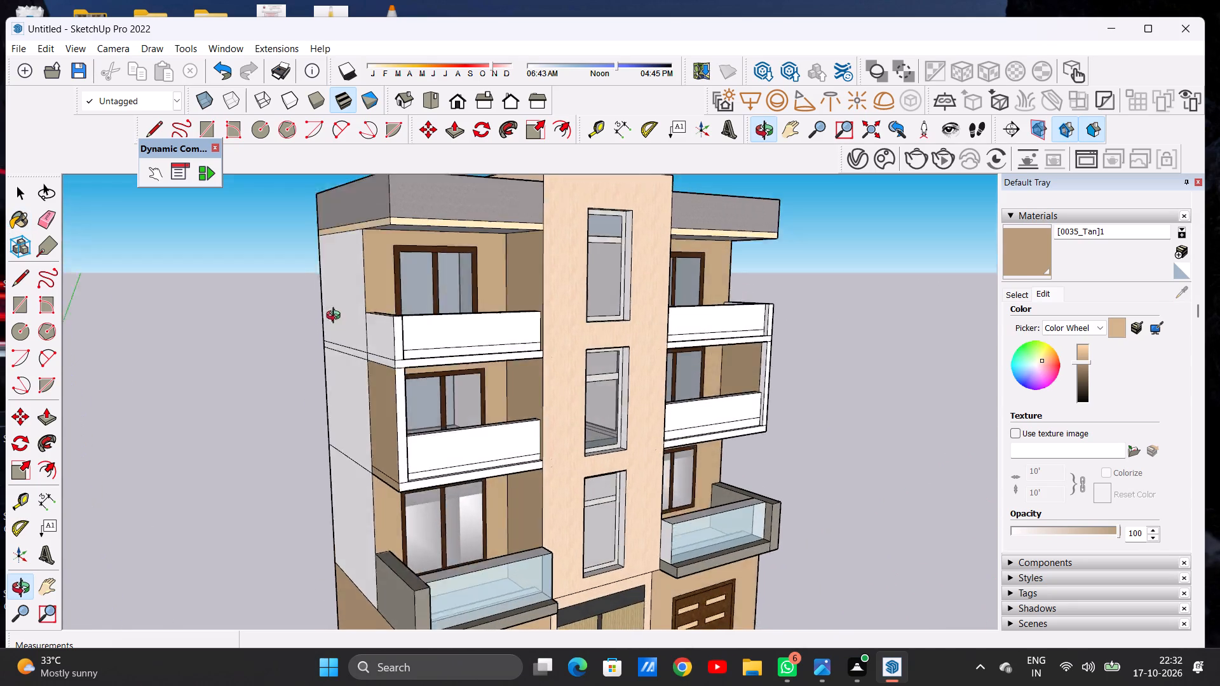
middle_drag(336, 317, 418, 329)
scroll(284, 344, up, 4)
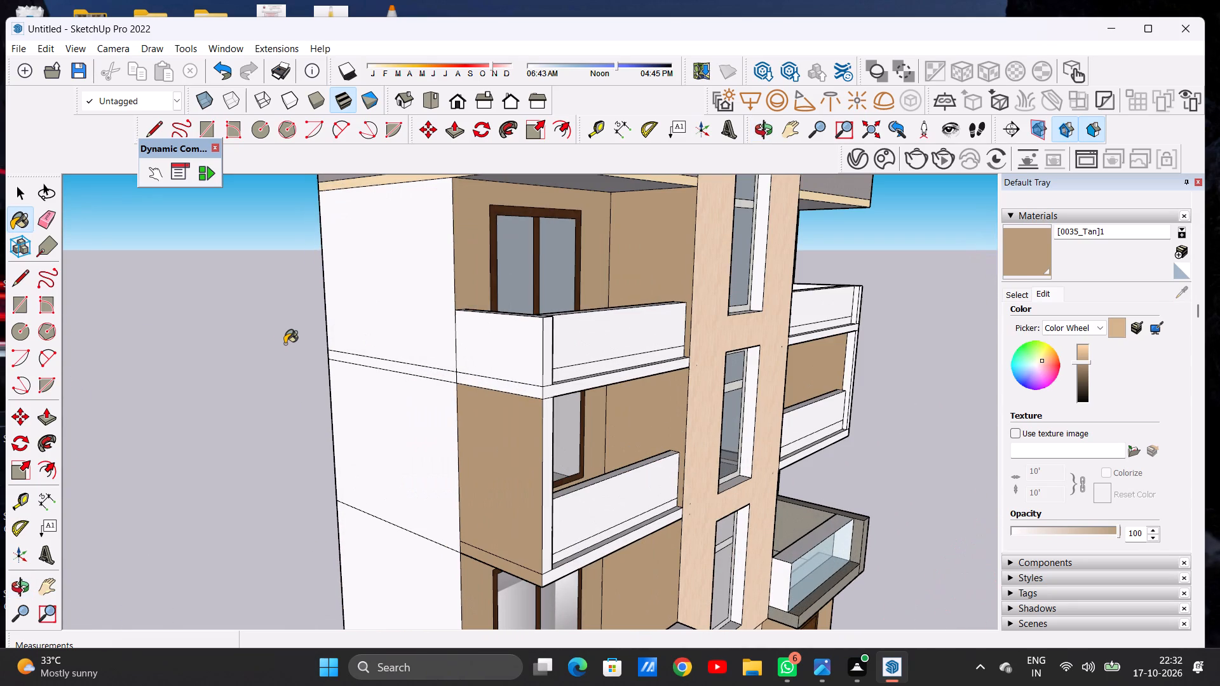
scroll(285, 344, down, 7)
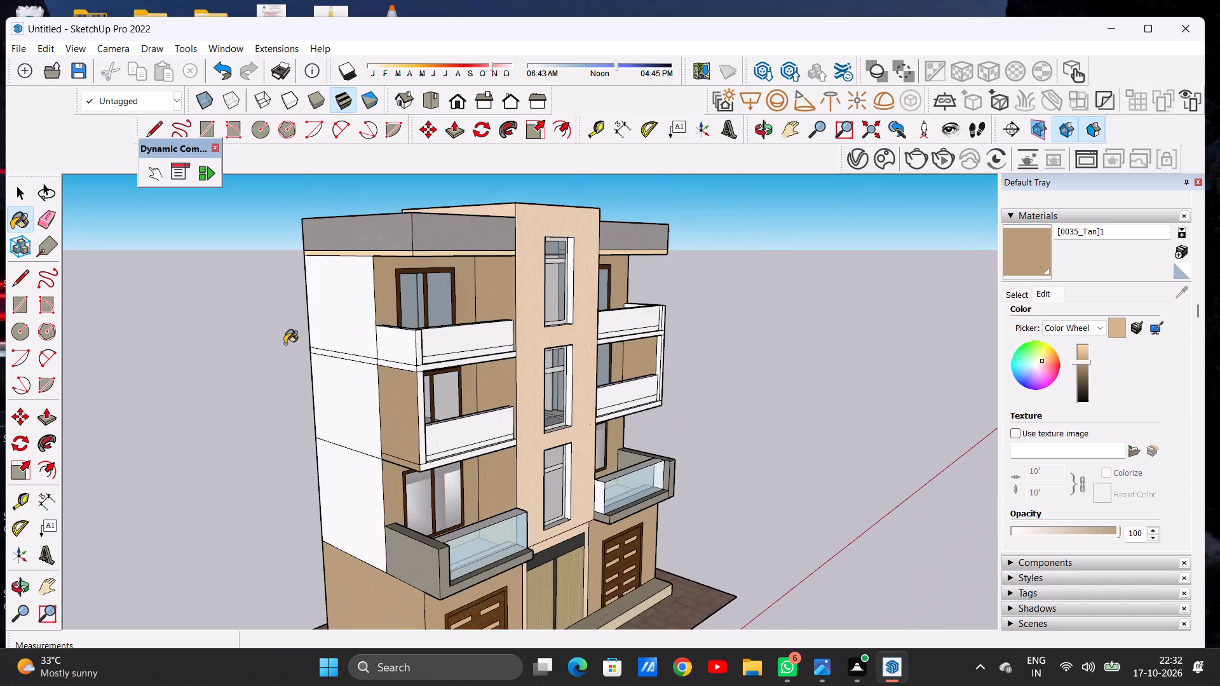
scroll(322, 361, down, 7)
Paint the outer side edge of the slab beneath the right second-floor balcony with the darkened tan.
middle_drag(452, 365, 220, 356)
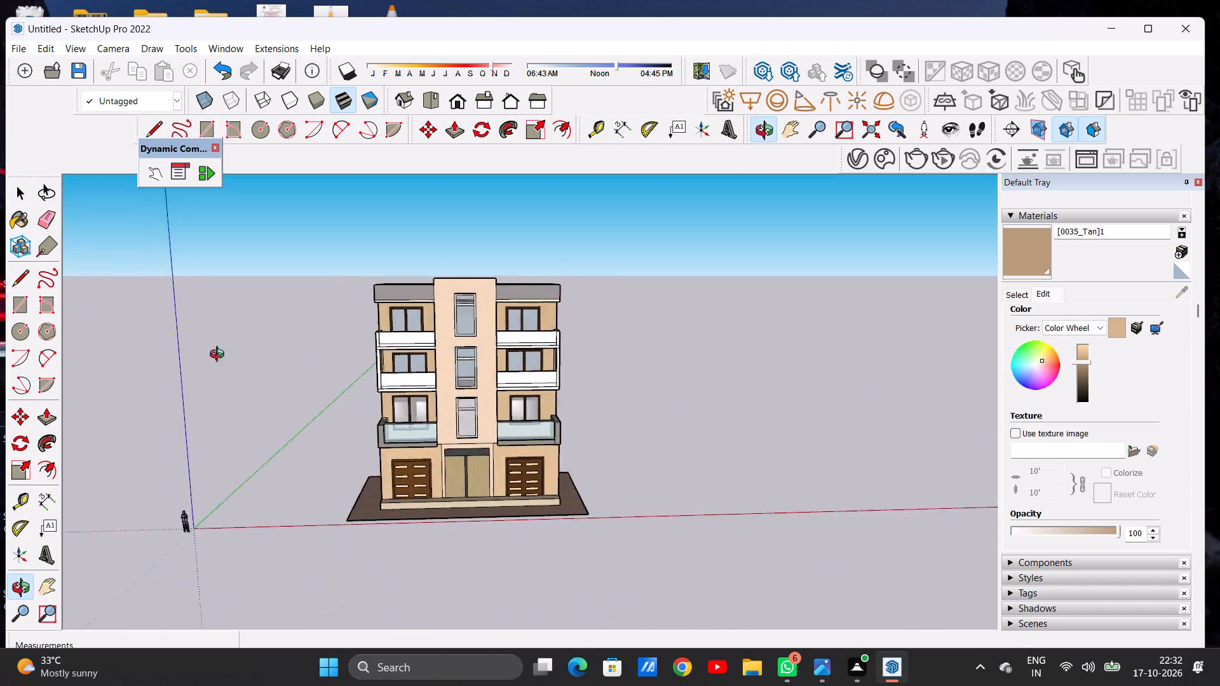
middle_drag(220, 356, 180, 357)
middle_drag(559, 373, 302, 339)
scroll(528, 361, up, 6)
scroll(616, 352, down, 1)
scroll(613, 348, up, 5)
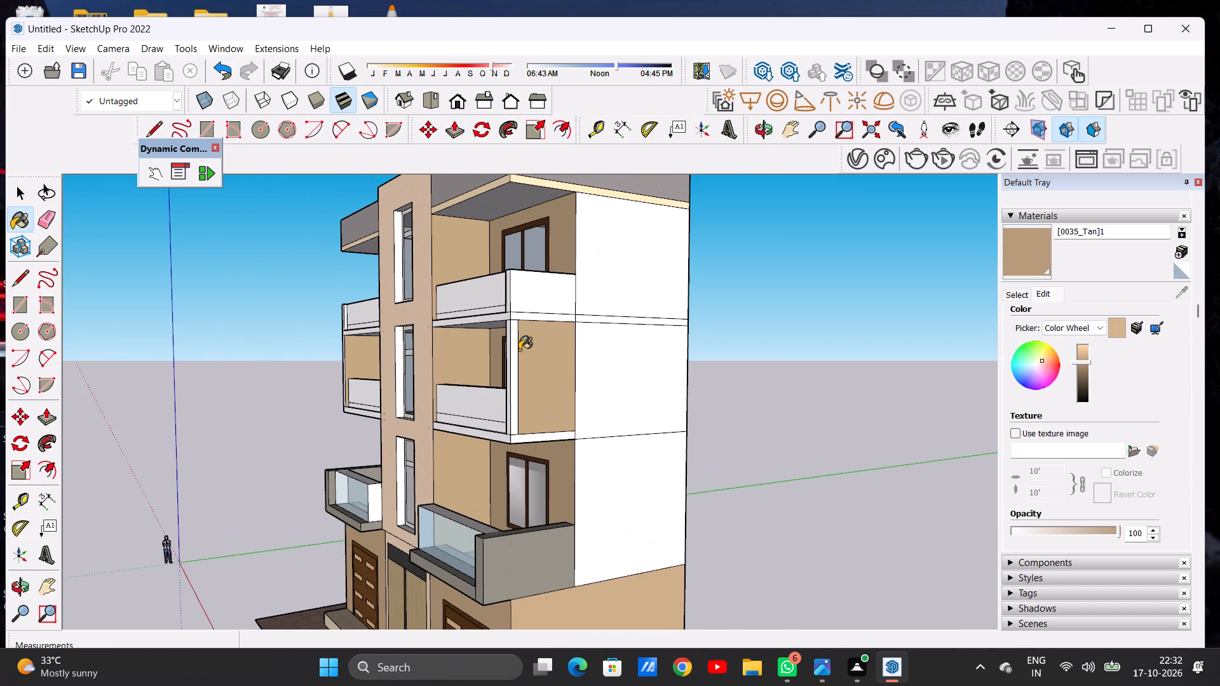
scroll(532, 352, down, 4)
scroll(527, 423, up, 14)
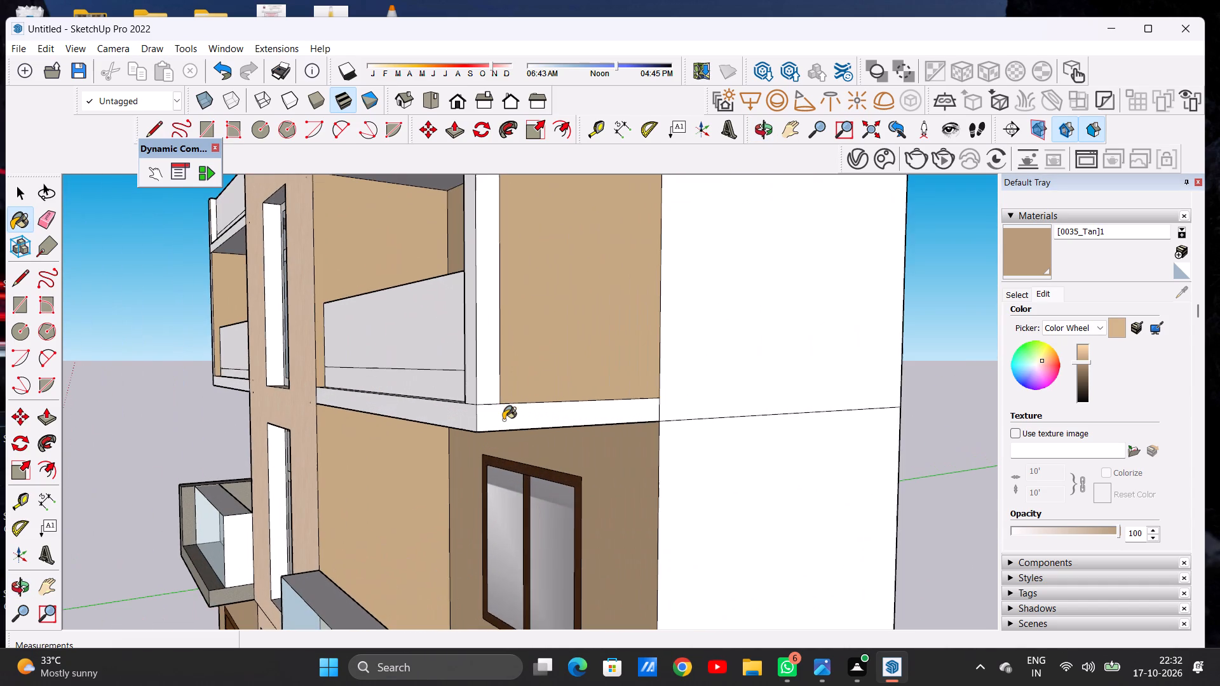
click(491, 413)
scroll(492, 428, down, 13)
Paint the outer side edge of the slab beneath the left third-floor balcony with the darkened tan.
middle_drag(520, 412, 626, 405)
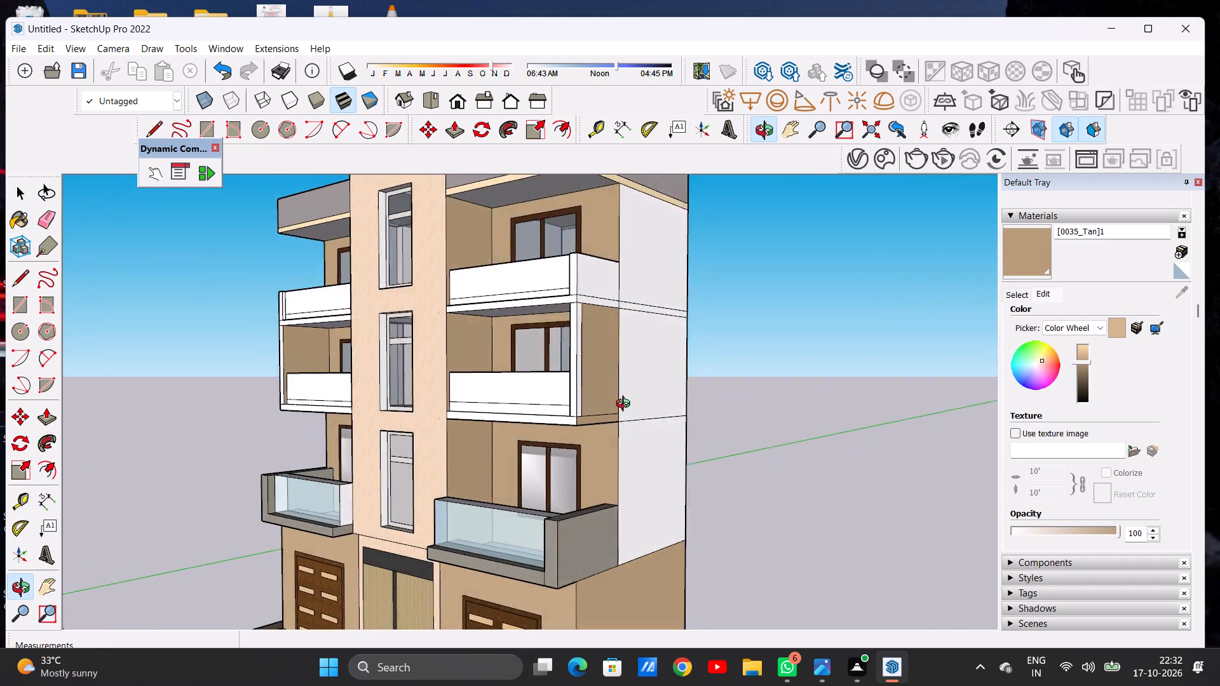
middle_drag(626, 405, 660, 423)
scroll(489, 428, down, 6)
middle_drag(412, 427, 690, 424)
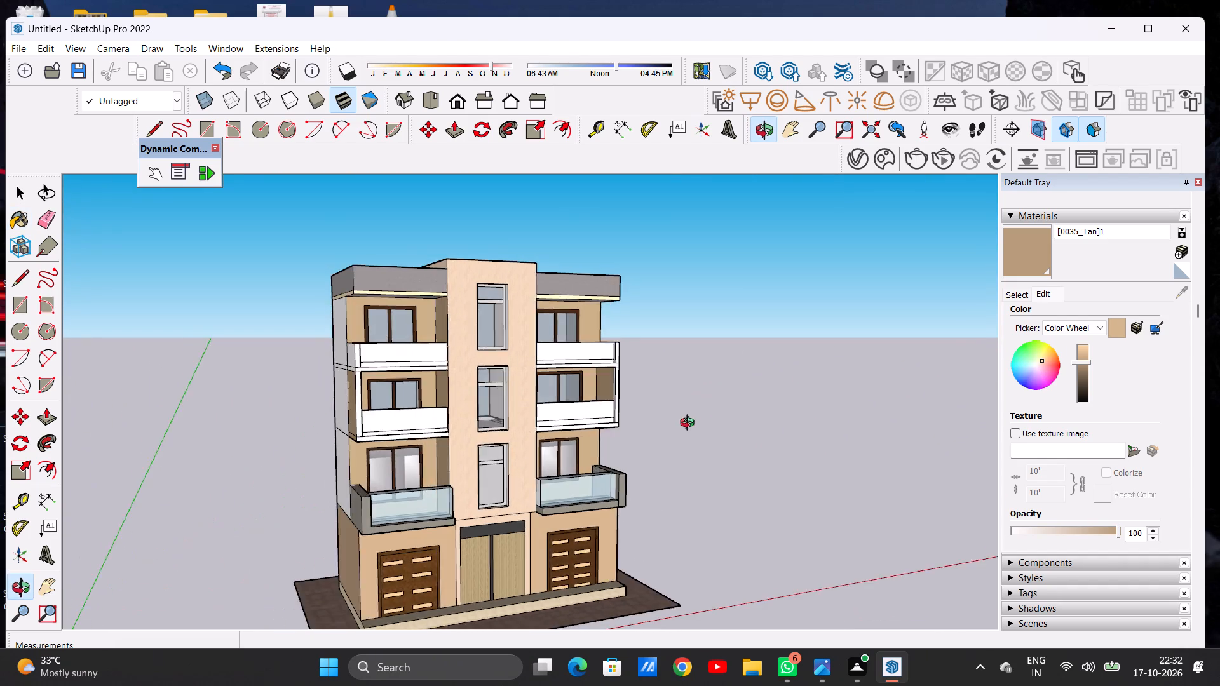
middle_drag(690, 424, 769, 417)
scroll(384, 307, up, 10)
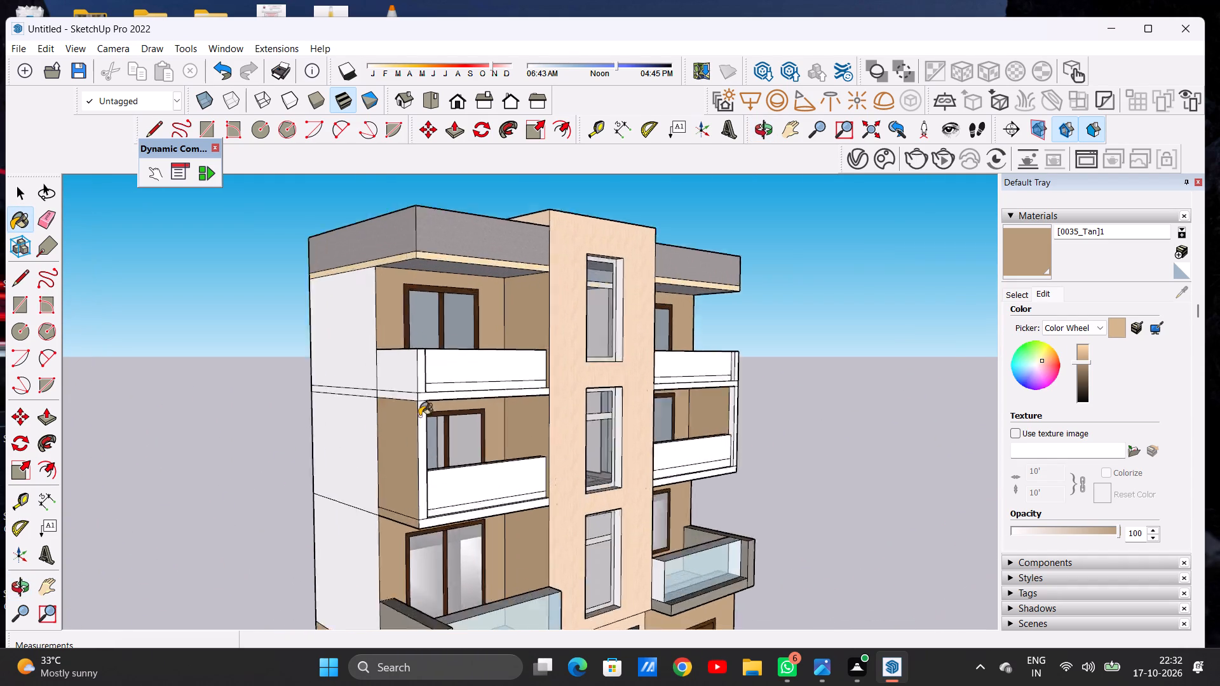
scroll(419, 416, up, 9)
click(358, 337)
scroll(385, 392, down, 3)
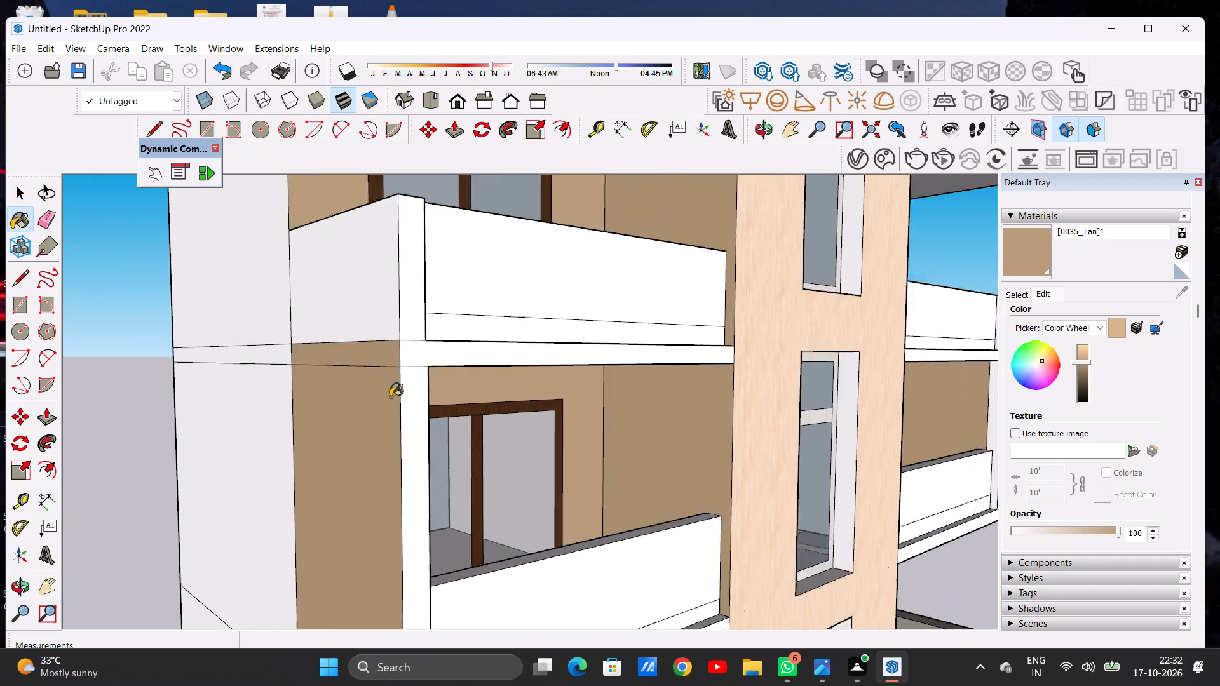
Examine the right side's balcony edges and the whole front facade for remaining unpainted faces.
scroll(390, 397, down, 20)
scroll(390, 397, down, 1)
middle_drag(536, 410, 68, 412)
scroll(487, 415, up, 7)
scroll(789, 346, up, 4)
scroll(353, 447, down, 4)
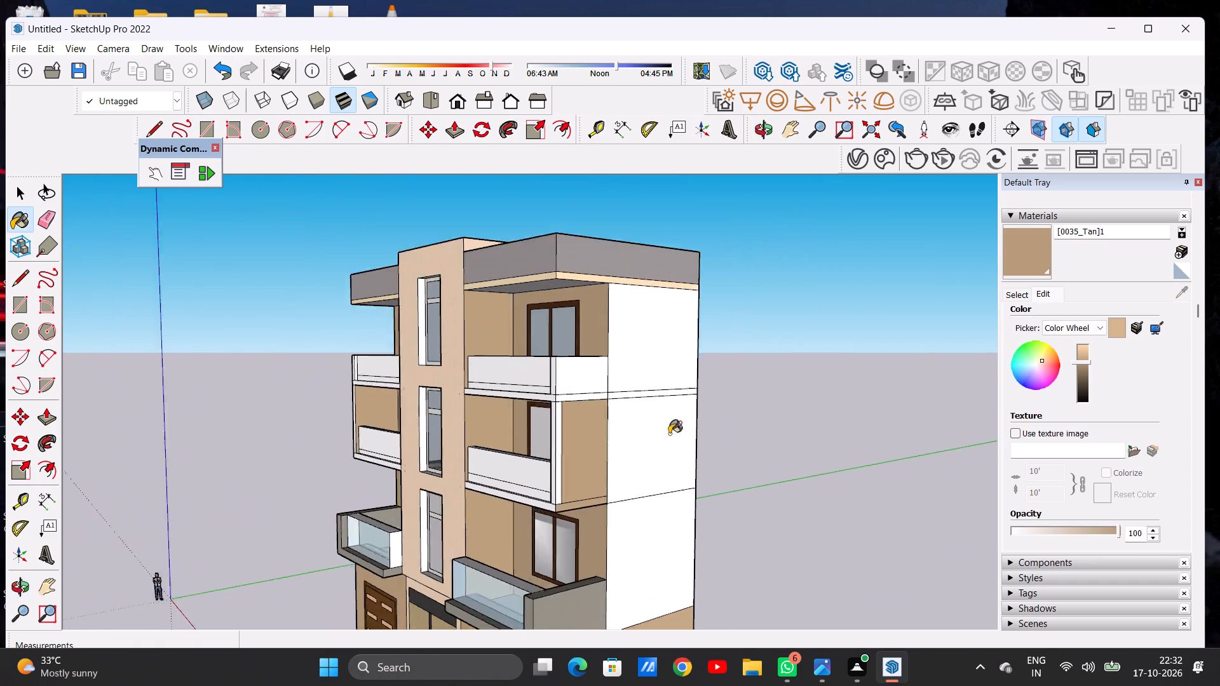
scroll(669, 434, down, 12)
middle_drag(459, 533, 688, 504)
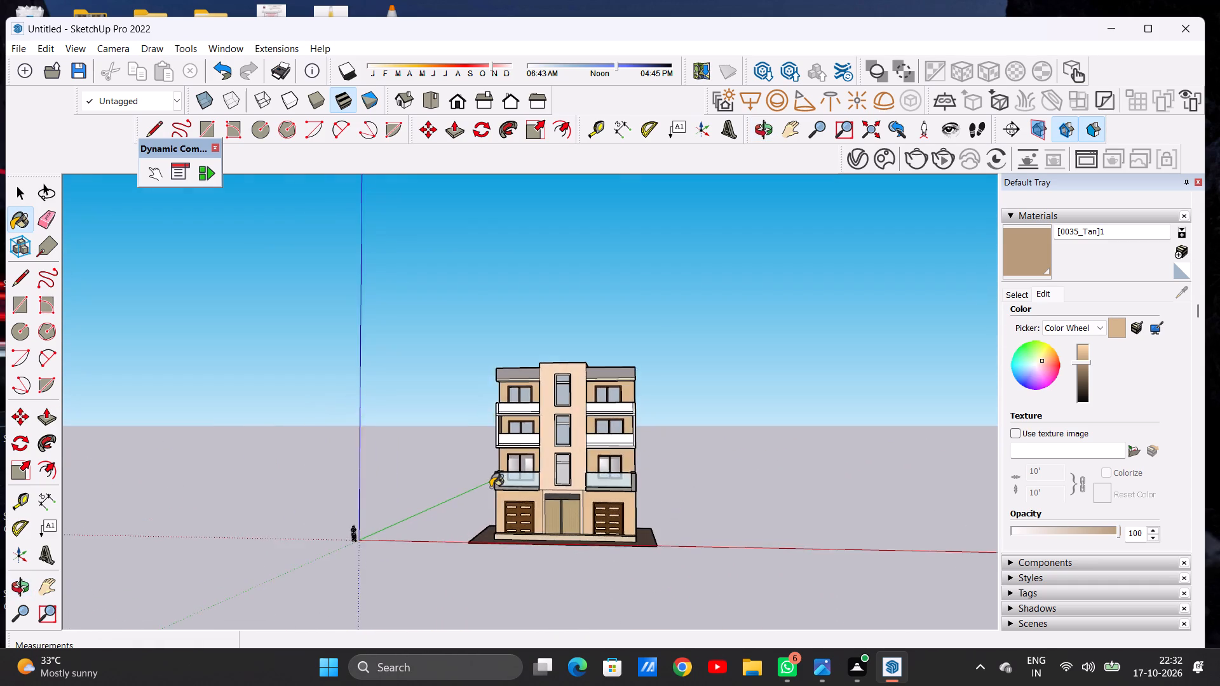
Erase the short seam line between the outer post and the slab front at the left second-floor balcony's lower corner.
scroll(491, 487, up, 7)
middle_drag(499, 469, 752, 491)
scroll(471, 429, up, 12)
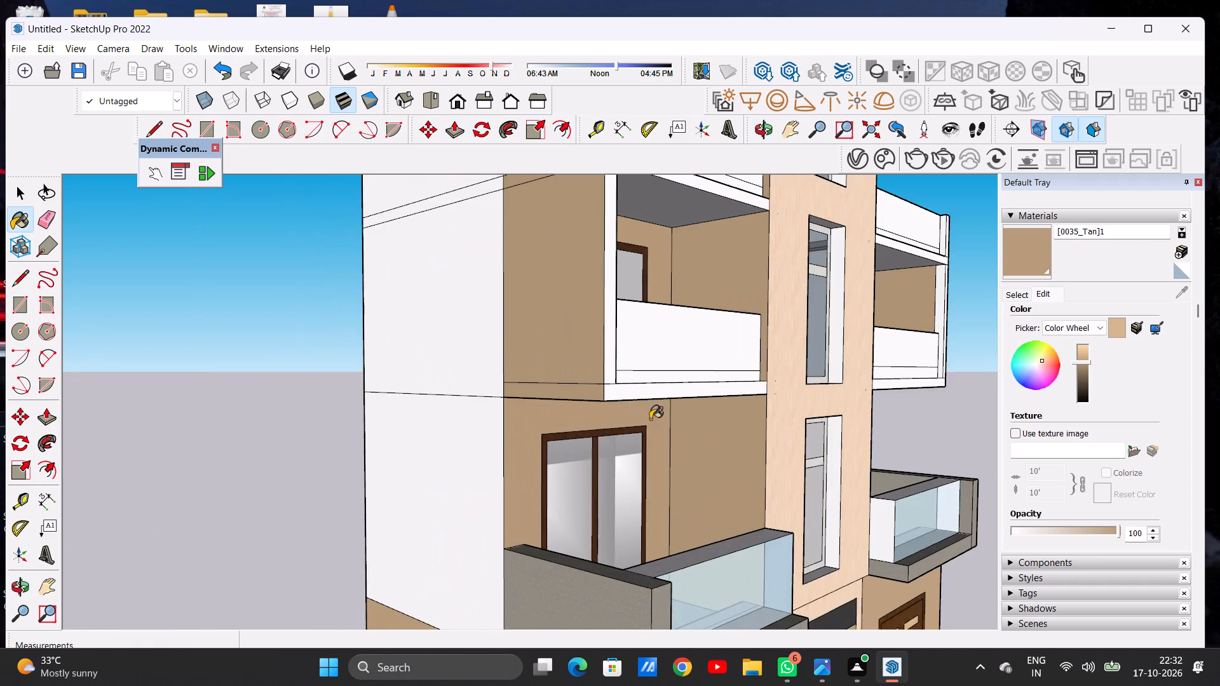
middle_drag(665, 412, 452, 414)
scroll(534, 434, down, 13)
scroll(428, 434, up, 3)
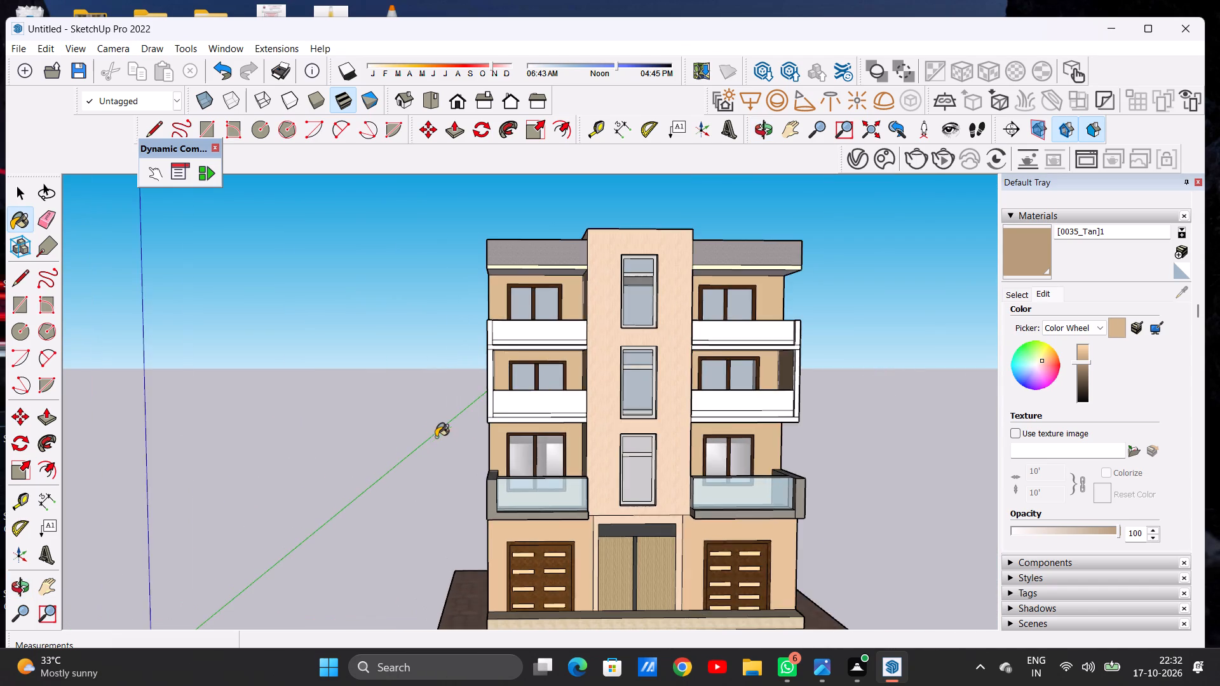
scroll(436, 437, up, 15)
key(space)
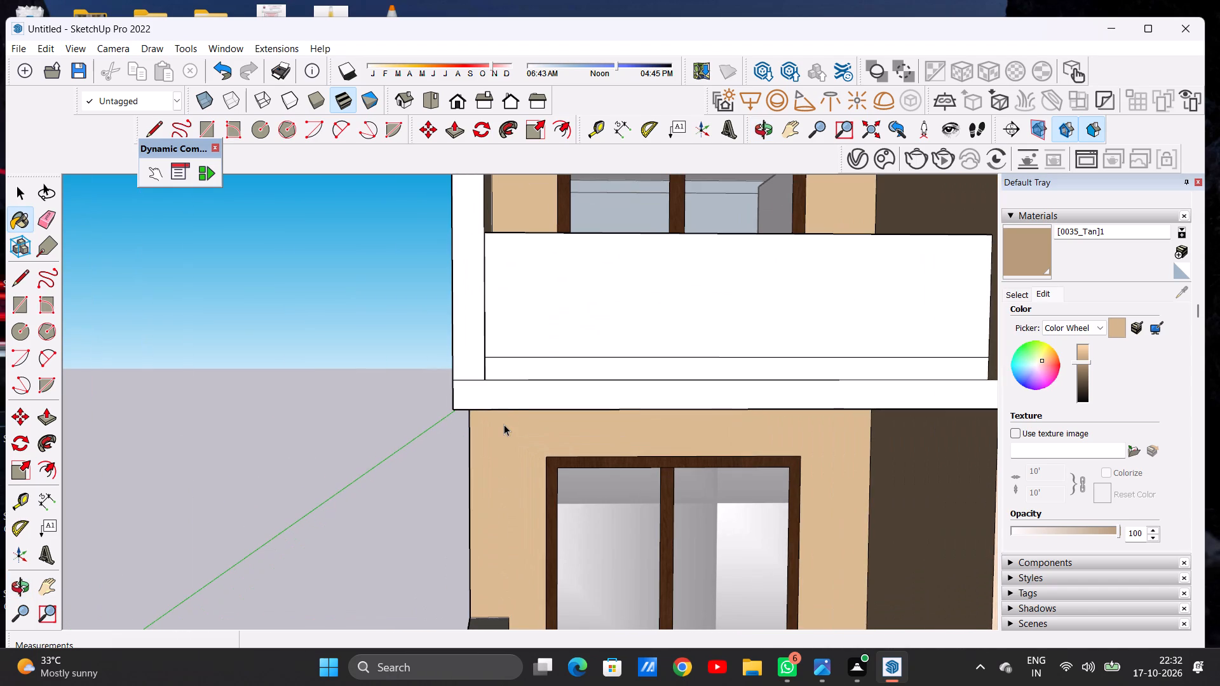
text(E)
scroll(453, 344, up, 4)
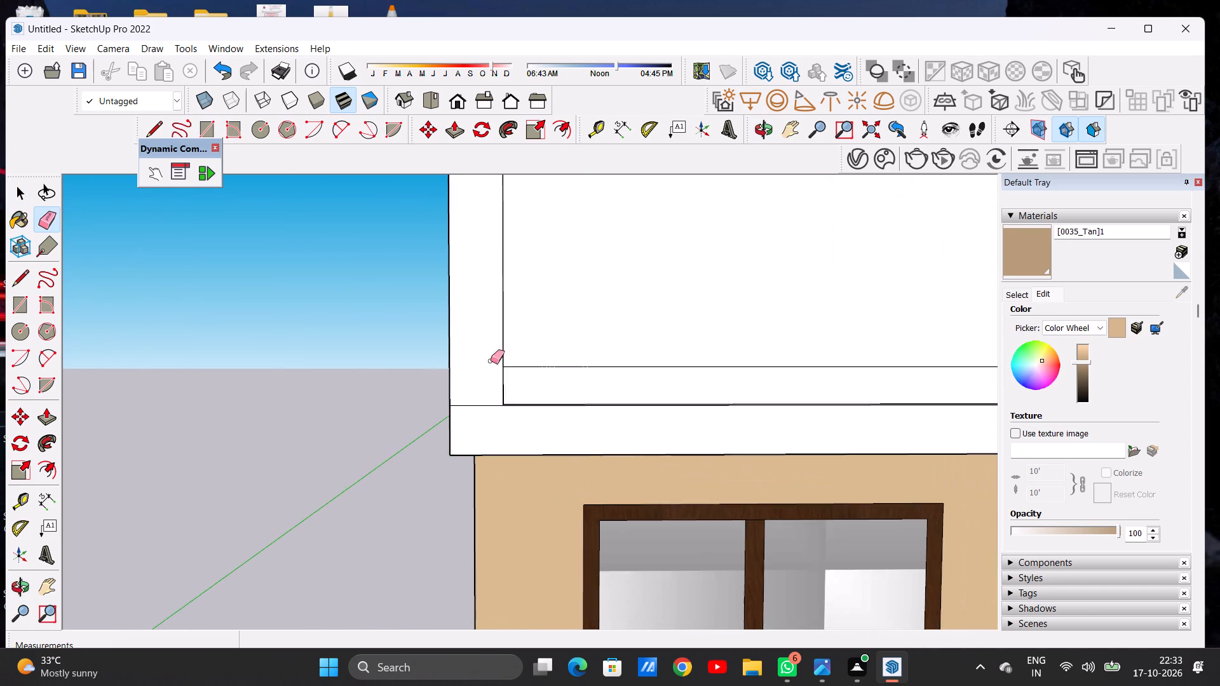
scroll(491, 361, up, 5)
click(484, 411)
key(space)
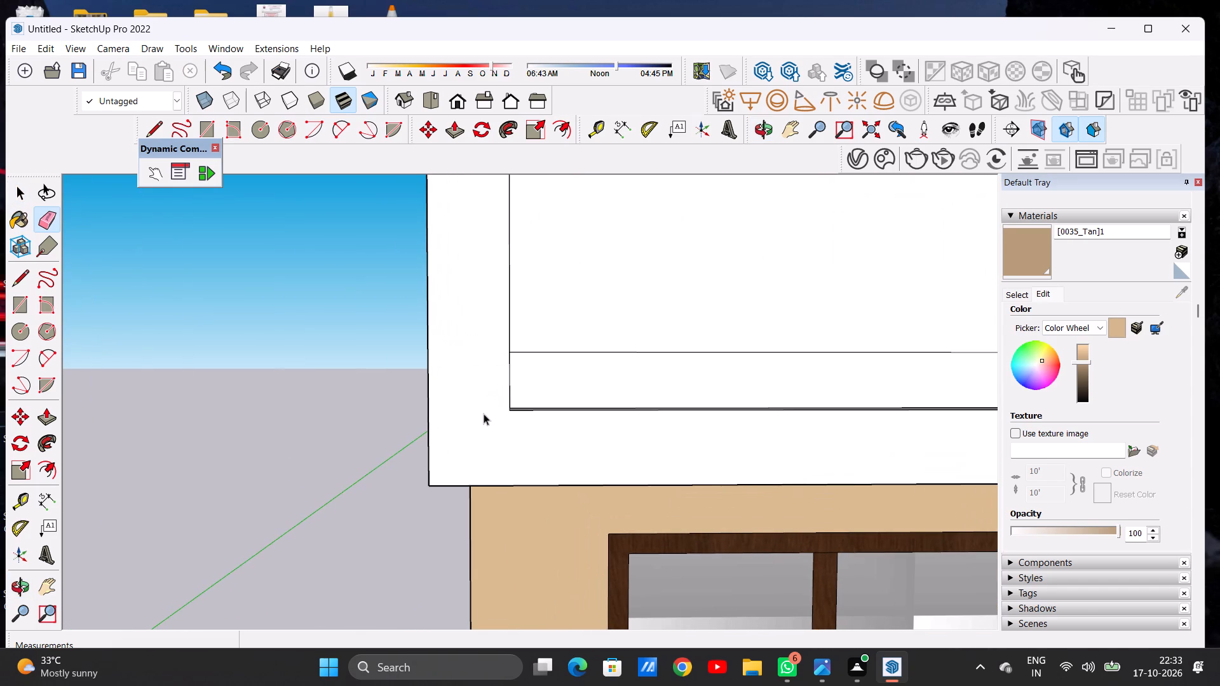
scroll(475, 405, down, 20)
scroll(475, 405, down, 7)
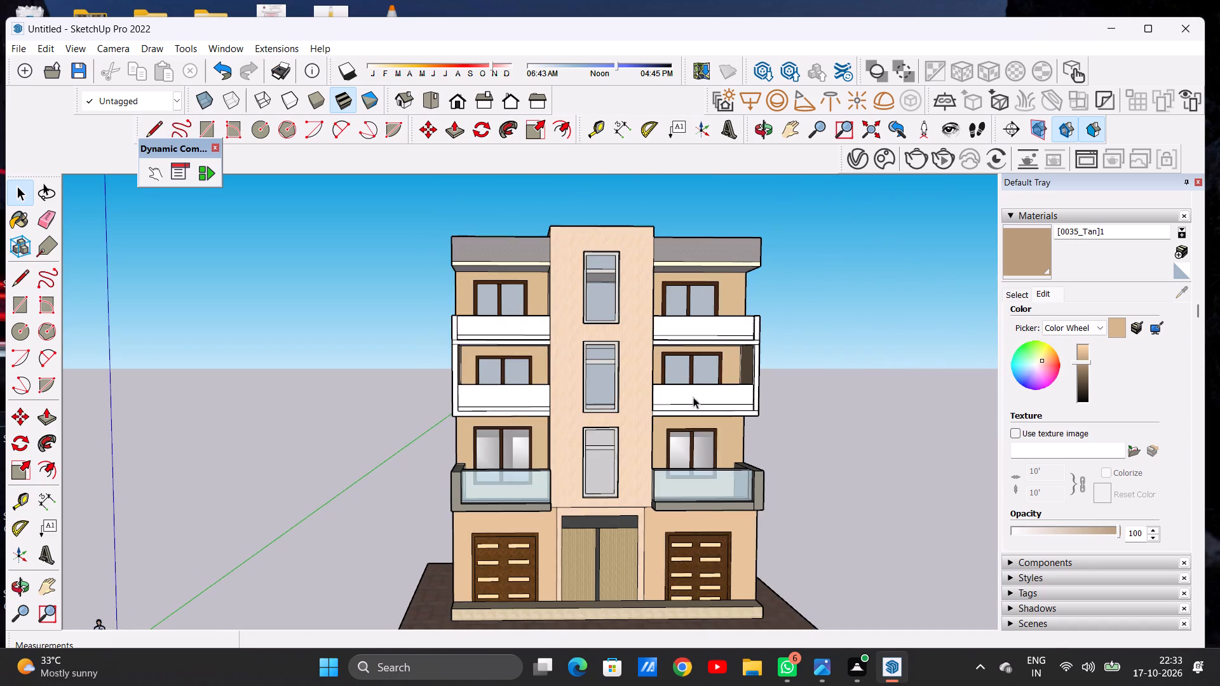
Examine the right second-floor balcony corner, the front facade and the left side wall for remaining finishing work.
scroll(709, 397, up, 4)
scroll(726, 396, down, 1)
scroll(726, 396, up, 8)
scroll(729, 413, down, 5)
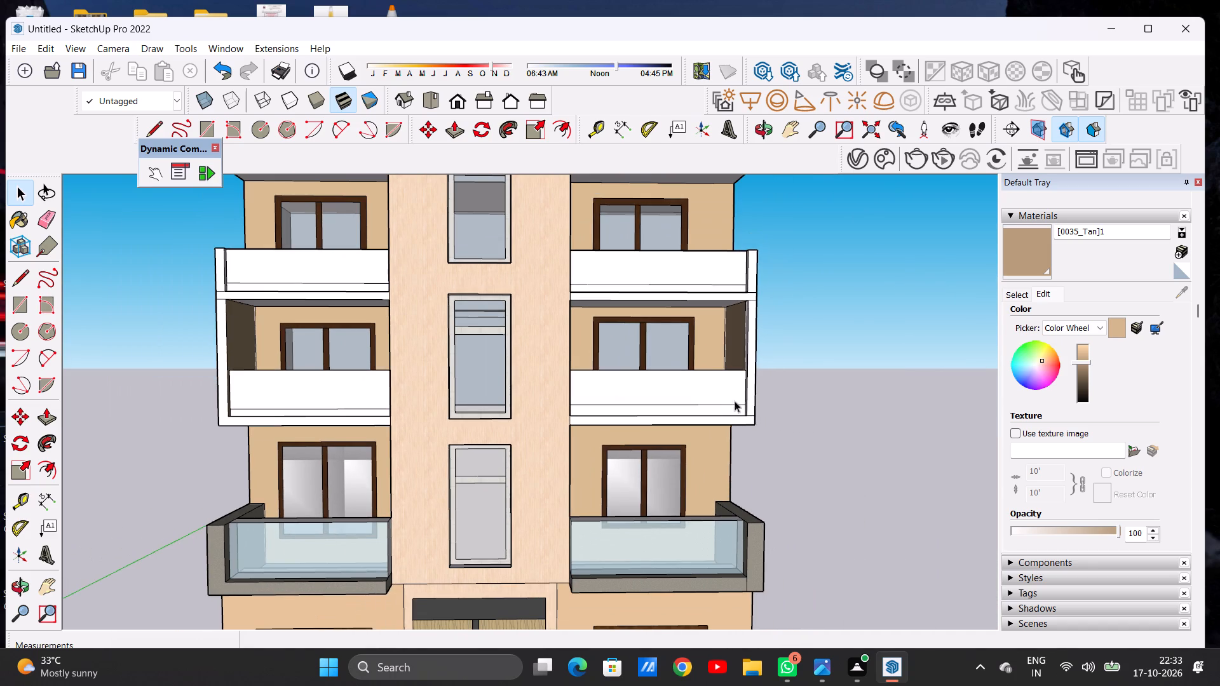
scroll(742, 397, down, 4)
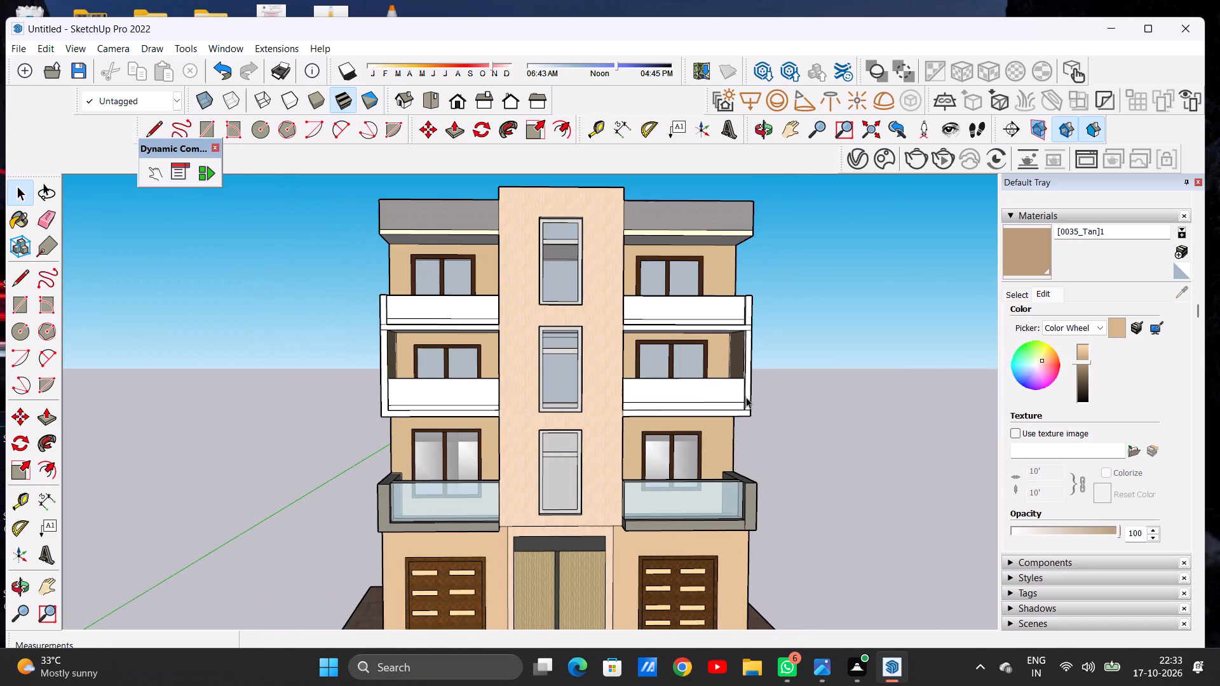
key(space)
scroll(477, 467, down, 14)
scroll(451, 464, up, 13)
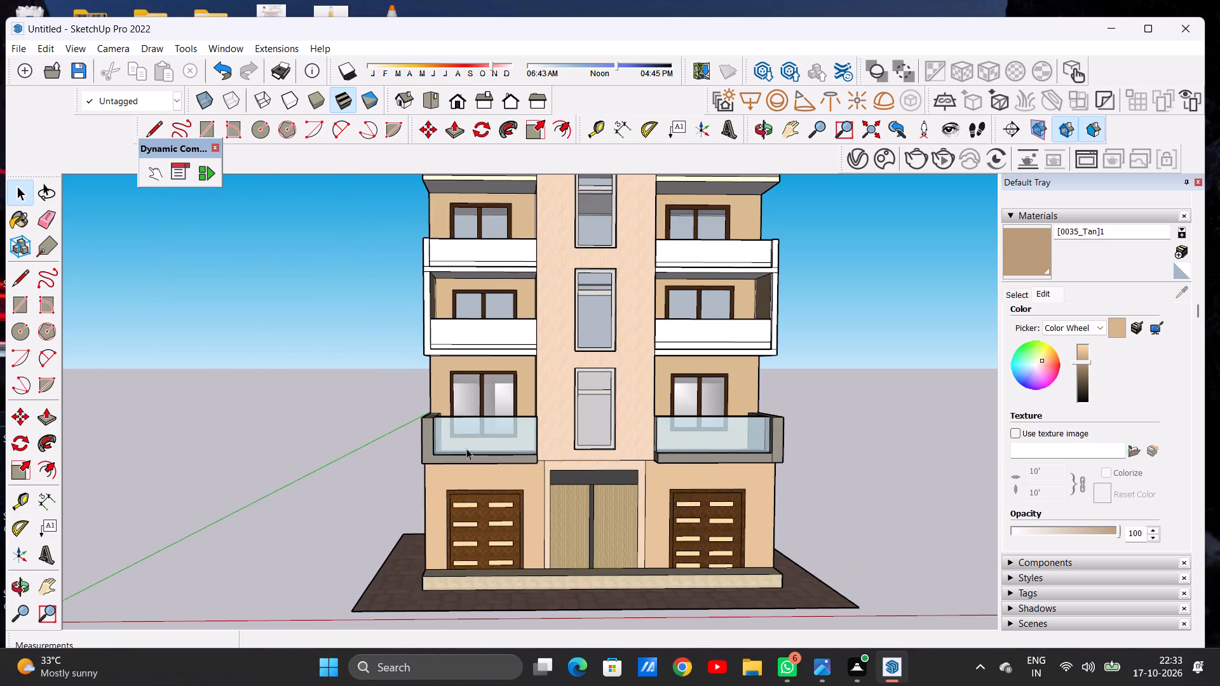
middle_drag(483, 434, 531, 443)
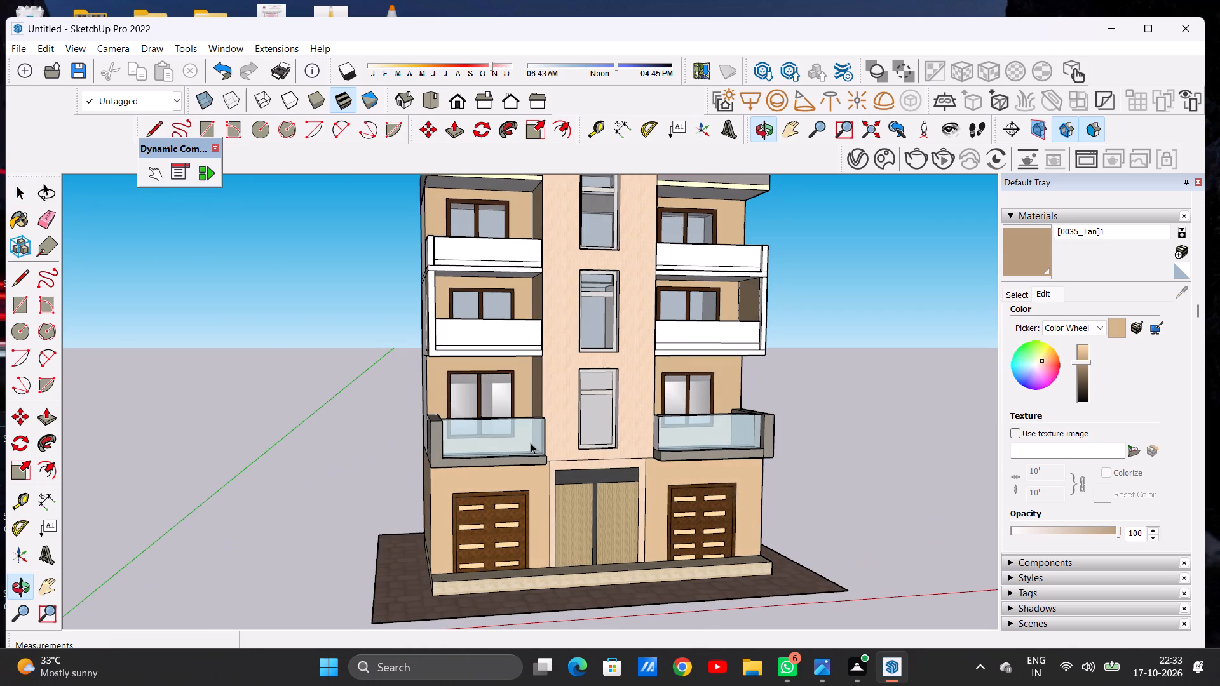
scroll(520, 446, down, 5)
scroll(512, 401, up, 6)
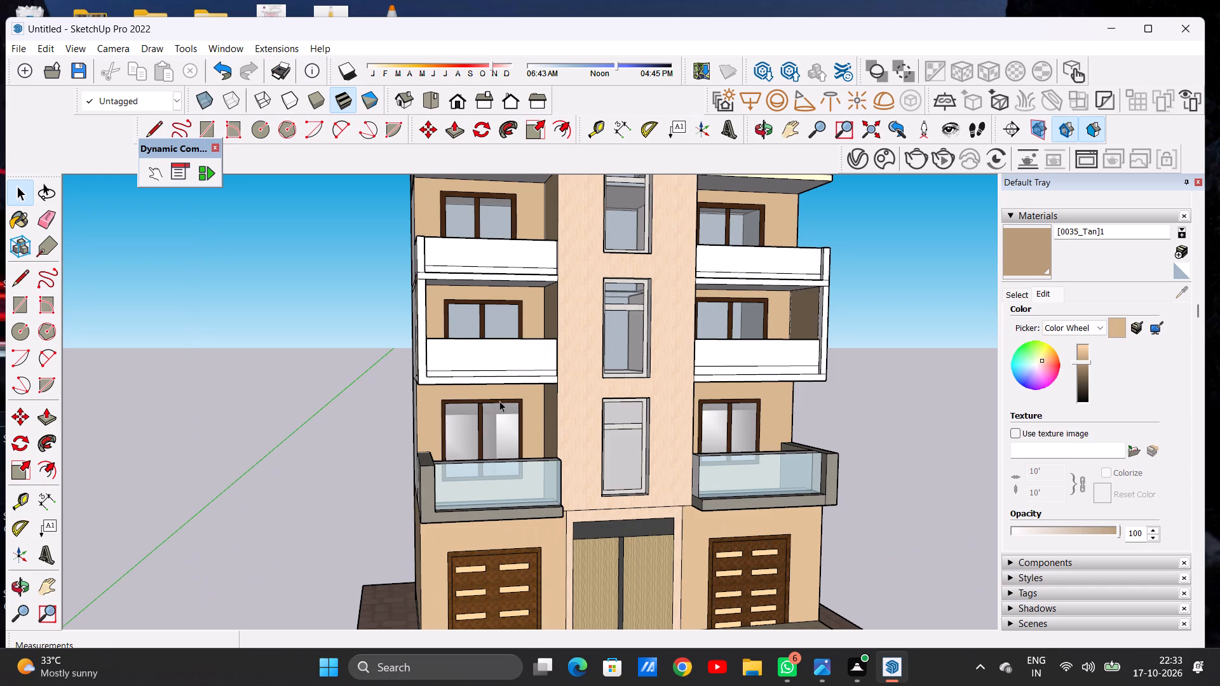
scroll(413, 446, down, 8)
middle_drag(386, 441, 554, 410)
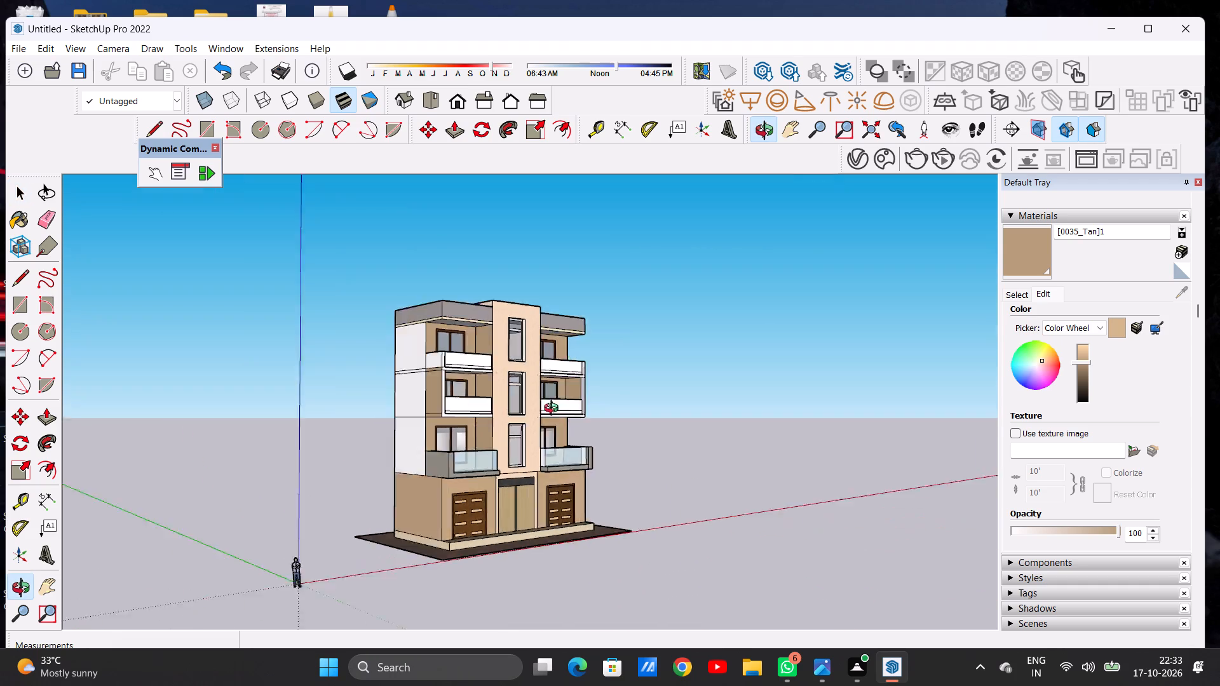
middle_drag(554, 410, 647, 450)
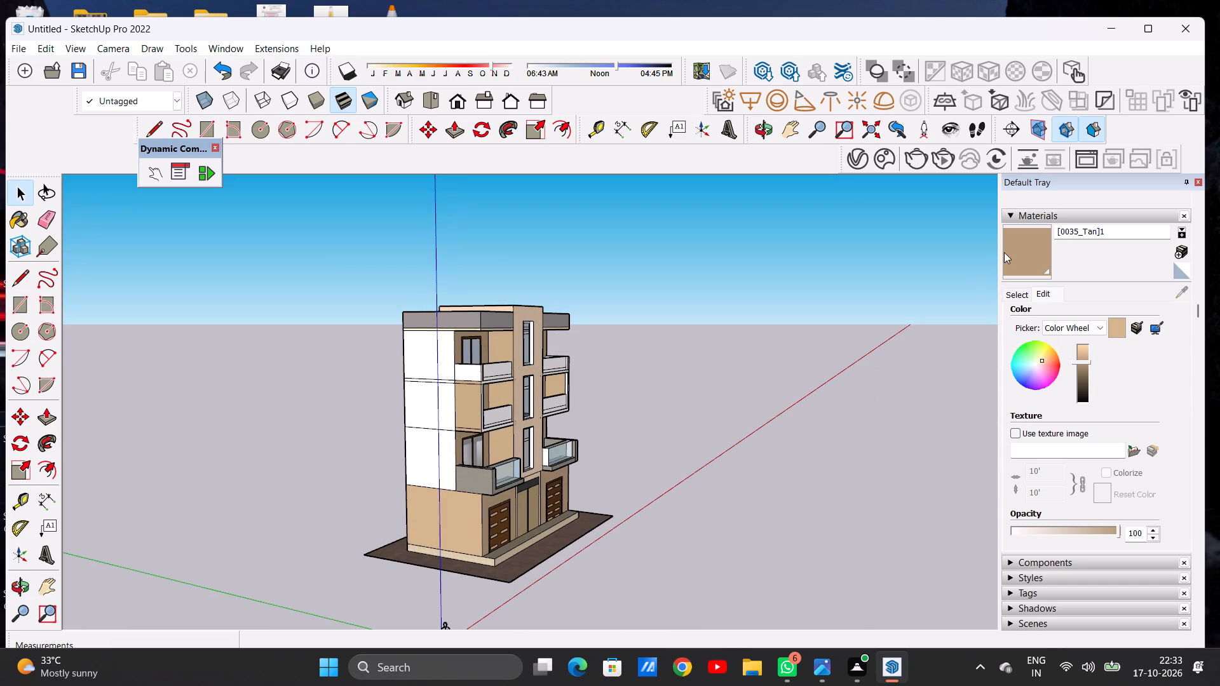
Paint the left side wall's first-, second- and third-floor panels and the thin slab band with [0035_Tan]1.
click(1016, 248)
scroll(454, 458, up, 13)
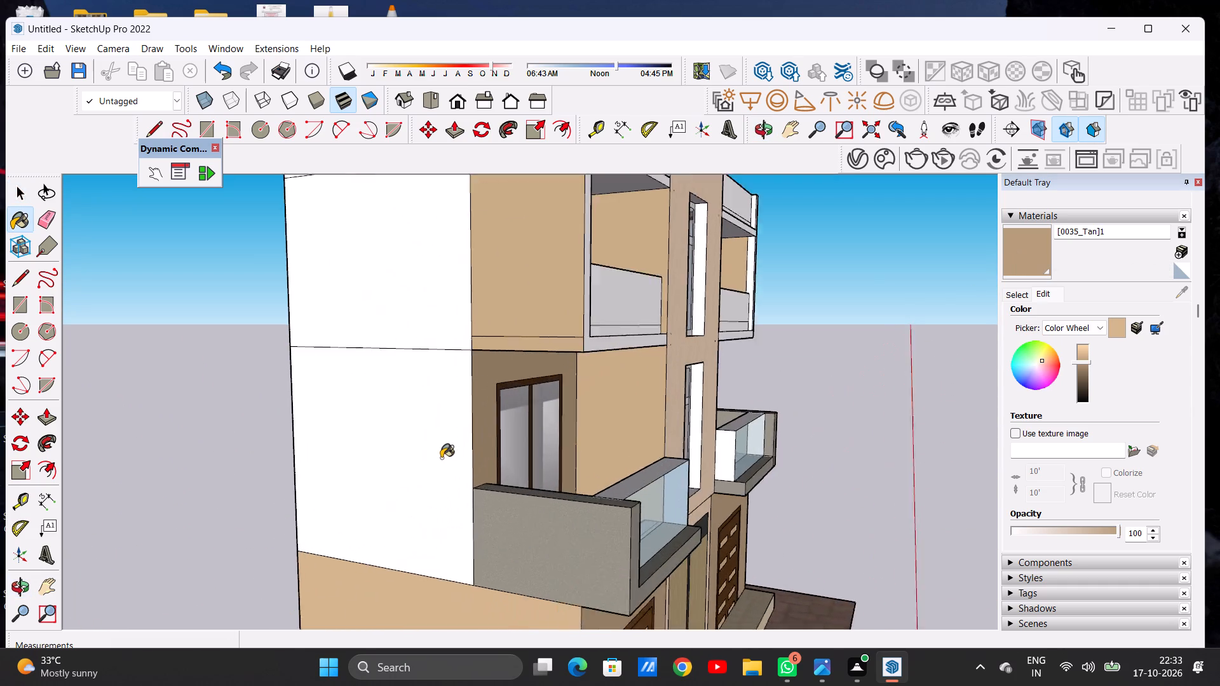
click(425, 443)
click(391, 330)
scroll(406, 443, down, 13)
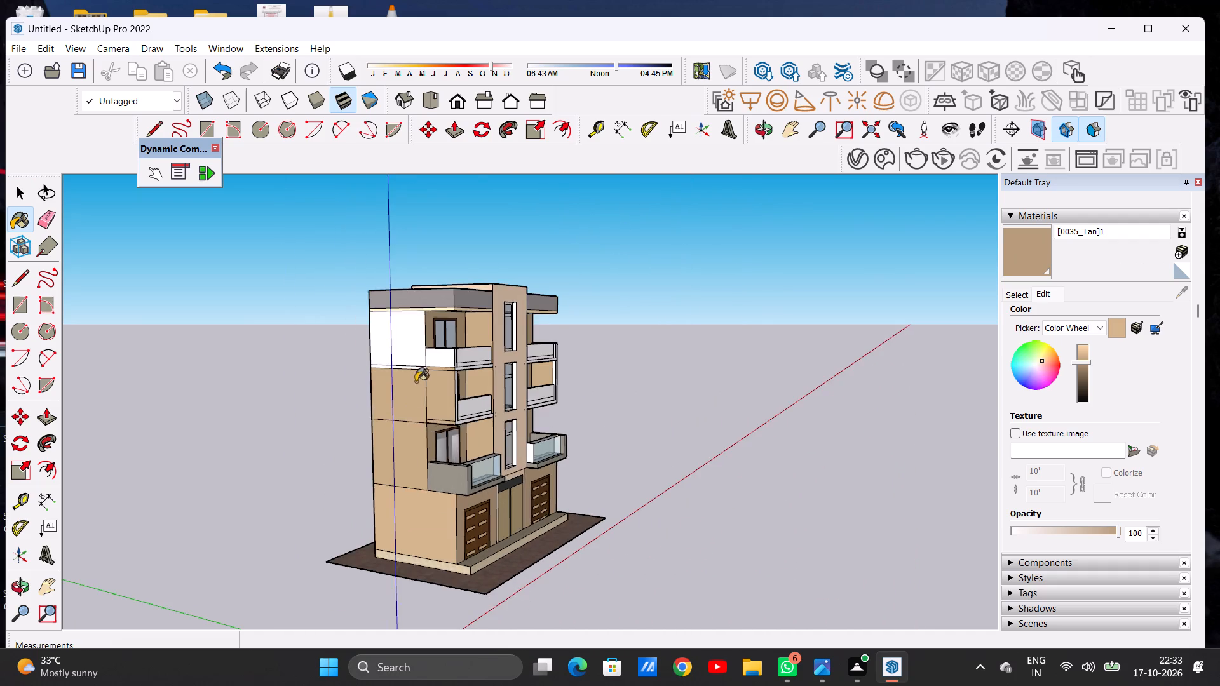
scroll(416, 360, up, 7)
click(414, 354)
scroll(398, 387, up, 10)
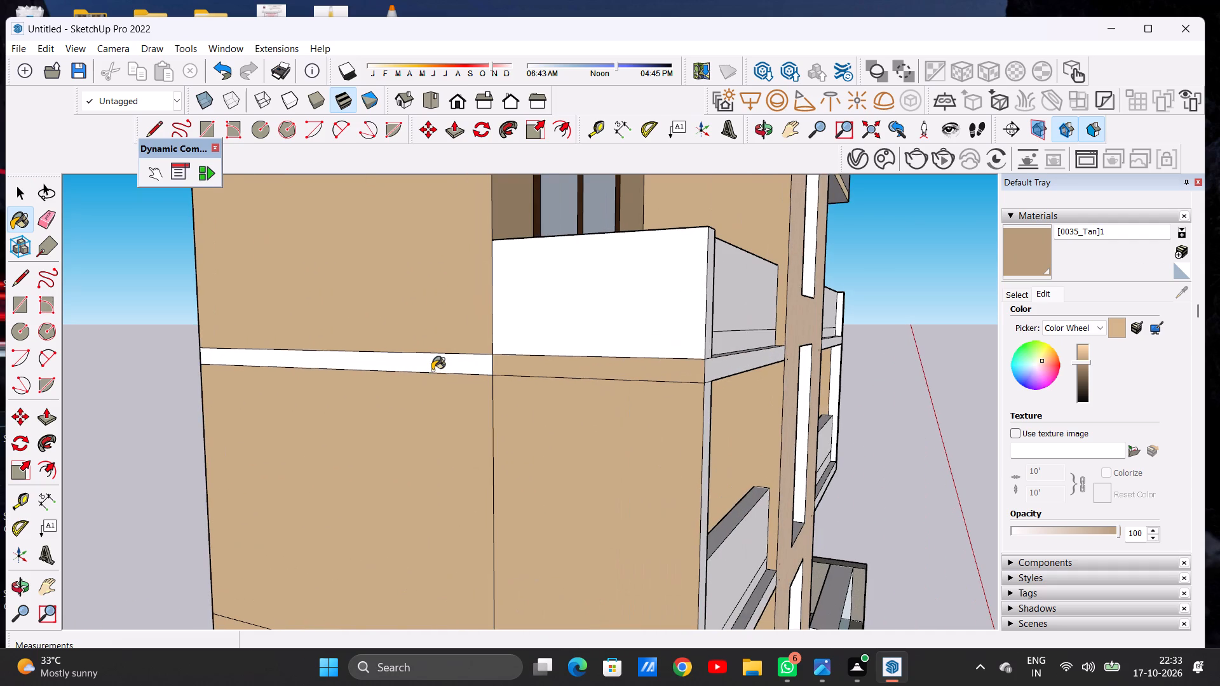
click(432, 370)
scroll(444, 415, down, 20)
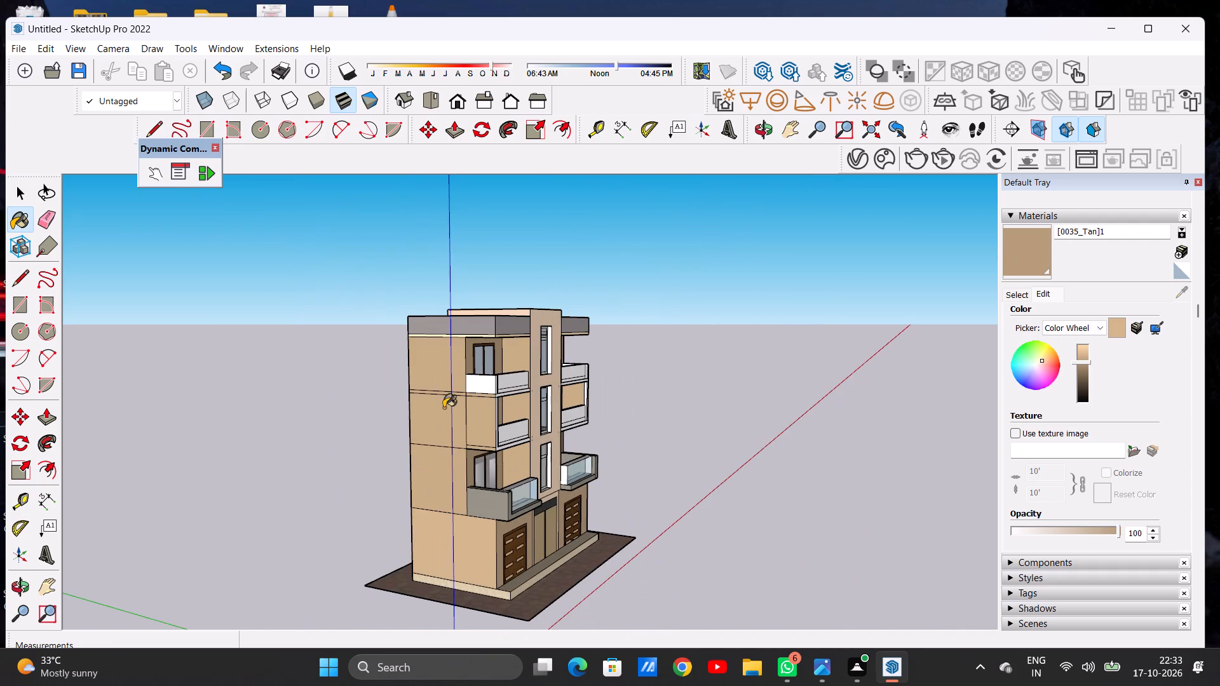
Examine the front facade and both side walls for faces that still need painting.
scroll(443, 405, up, 6)
middle_drag(629, 391, 340, 408)
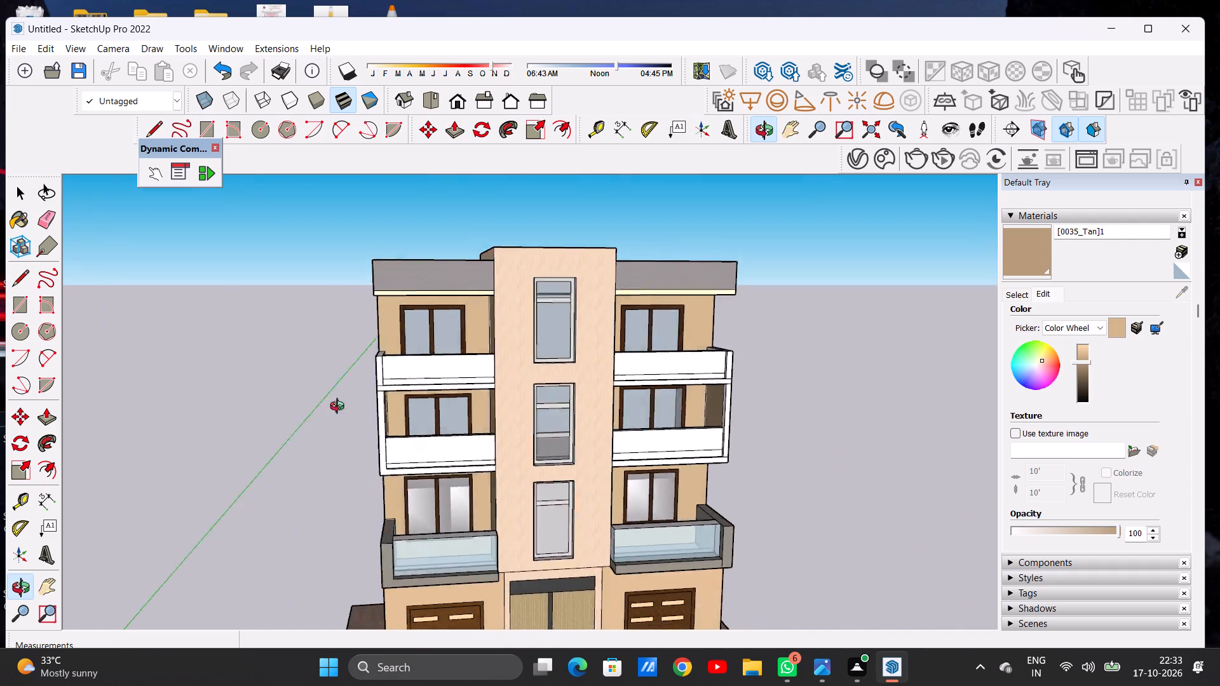
middle_drag(340, 408, 527, 414)
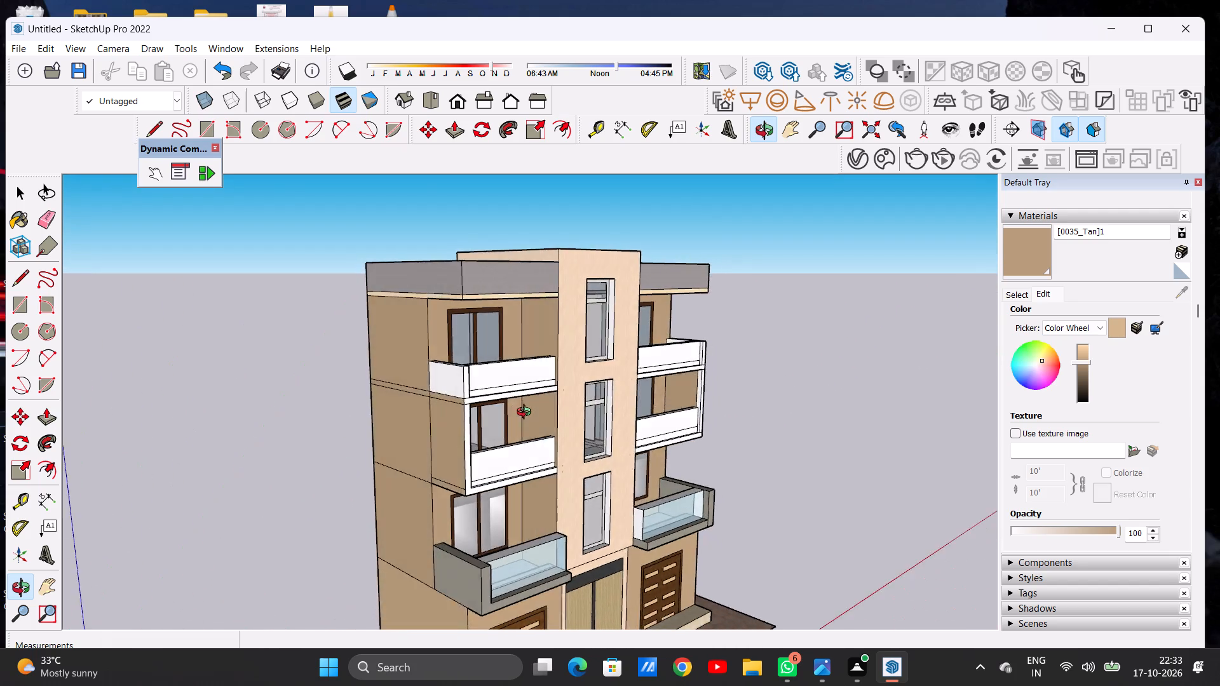
middle_drag(527, 414, 407, 411)
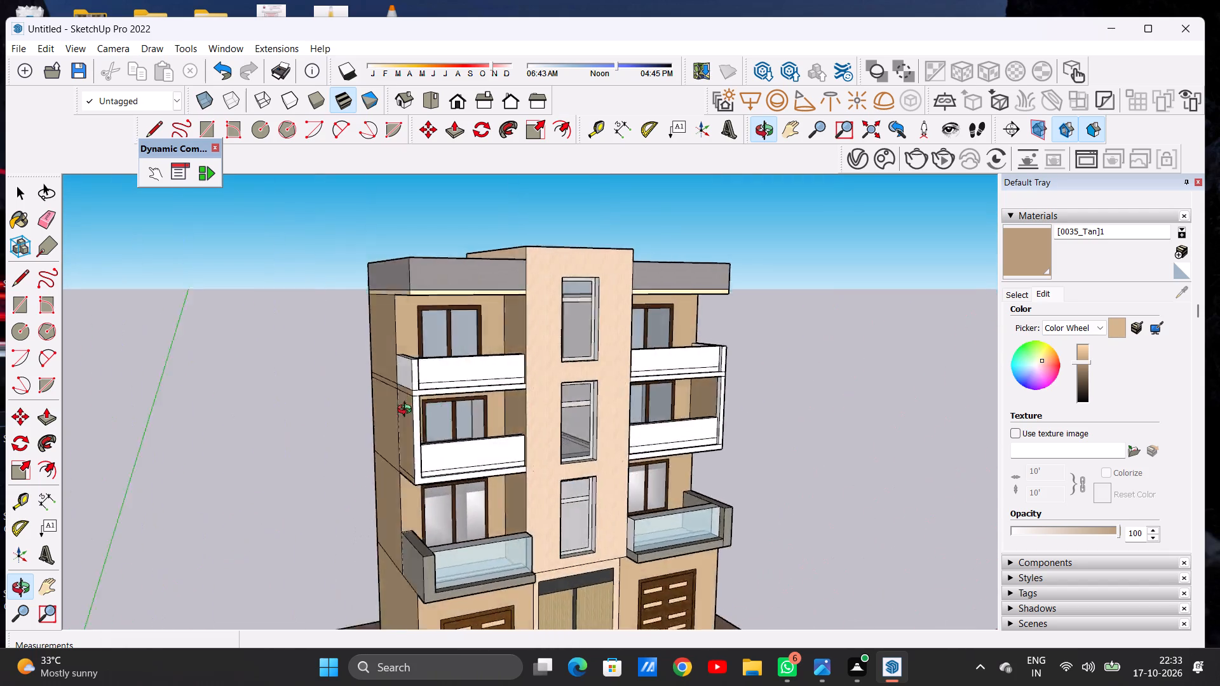
middle_drag(407, 411, 287, 420)
scroll(321, 432, down, 4)
scroll(652, 367, up, 6)
middle_drag(604, 382, 658, 423)
scroll(658, 423, down, 6)
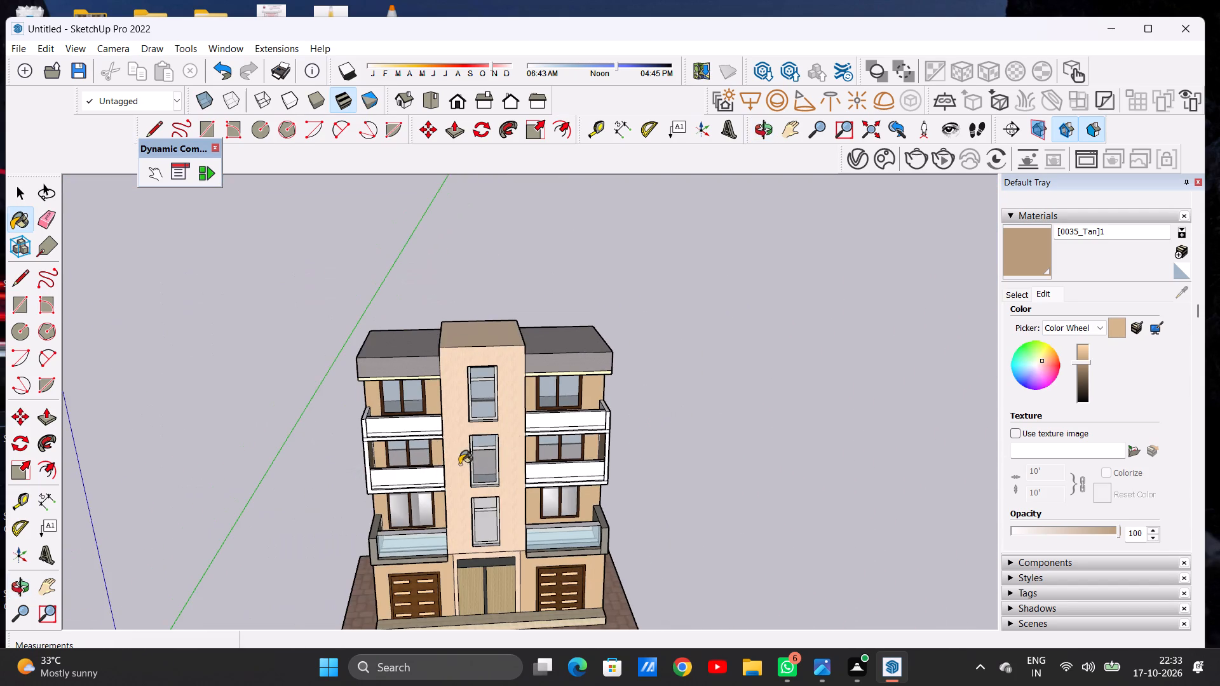
middle_drag(457, 463, 459, 402)
scroll(329, 437, up, 6)
middle_drag(565, 409, 280, 433)
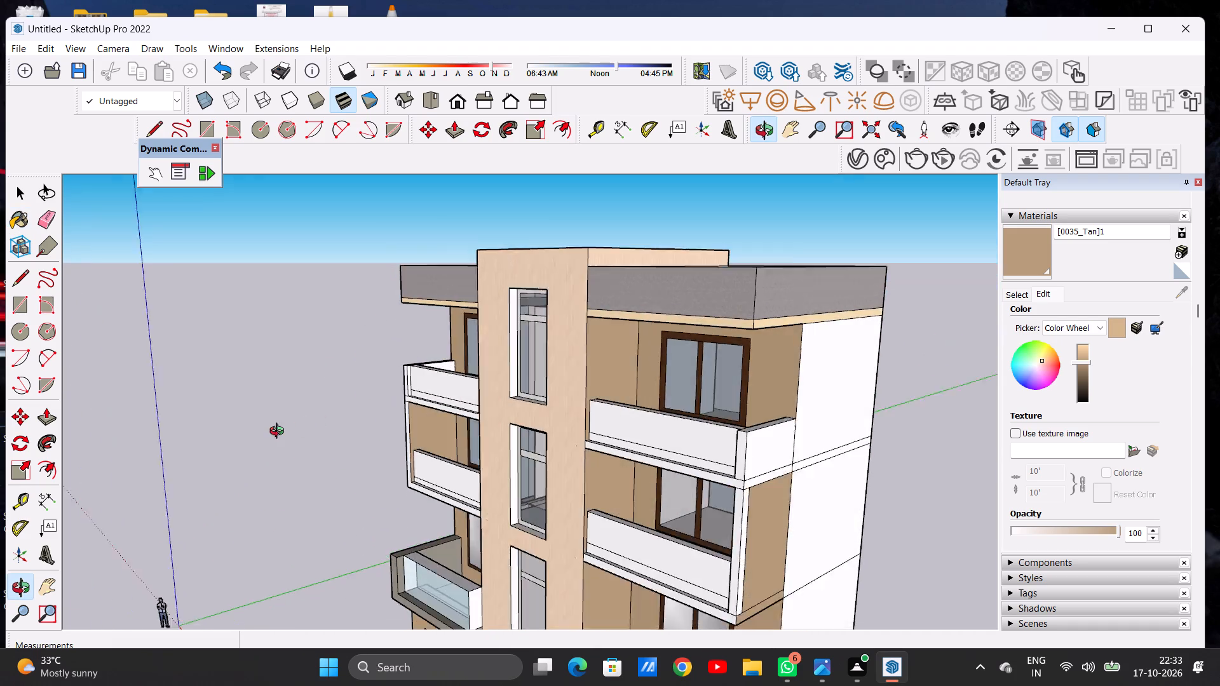
middle_drag(280, 433, 660, 403)
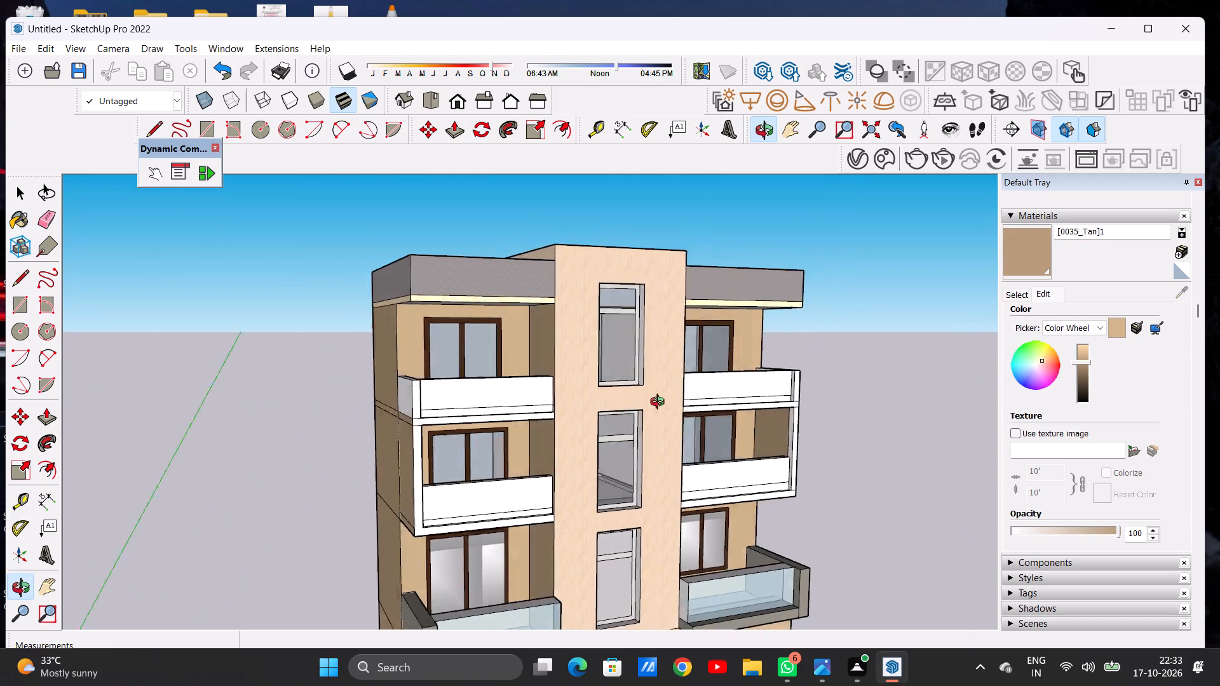
middle_drag(660, 403, 526, 409)
scroll(519, 408, up, 1)
scroll(515, 395, down, 7)
middle_drag(727, 400, 462, 401)
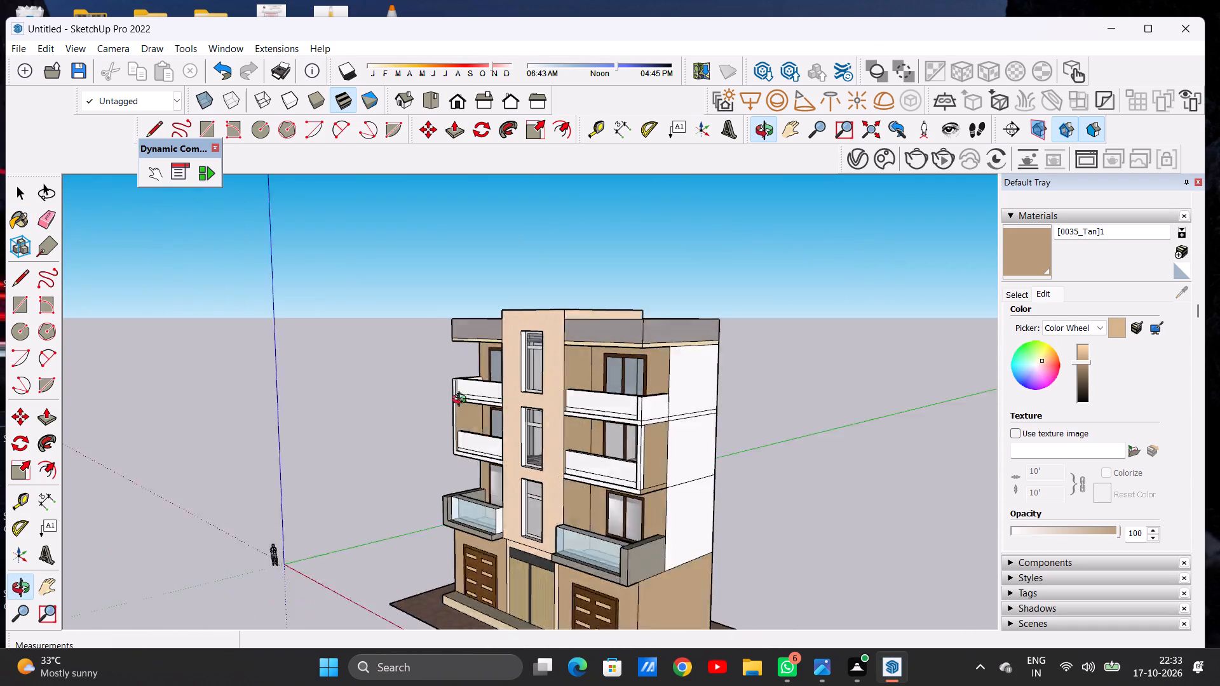
middle_drag(462, 401, 898, 360)
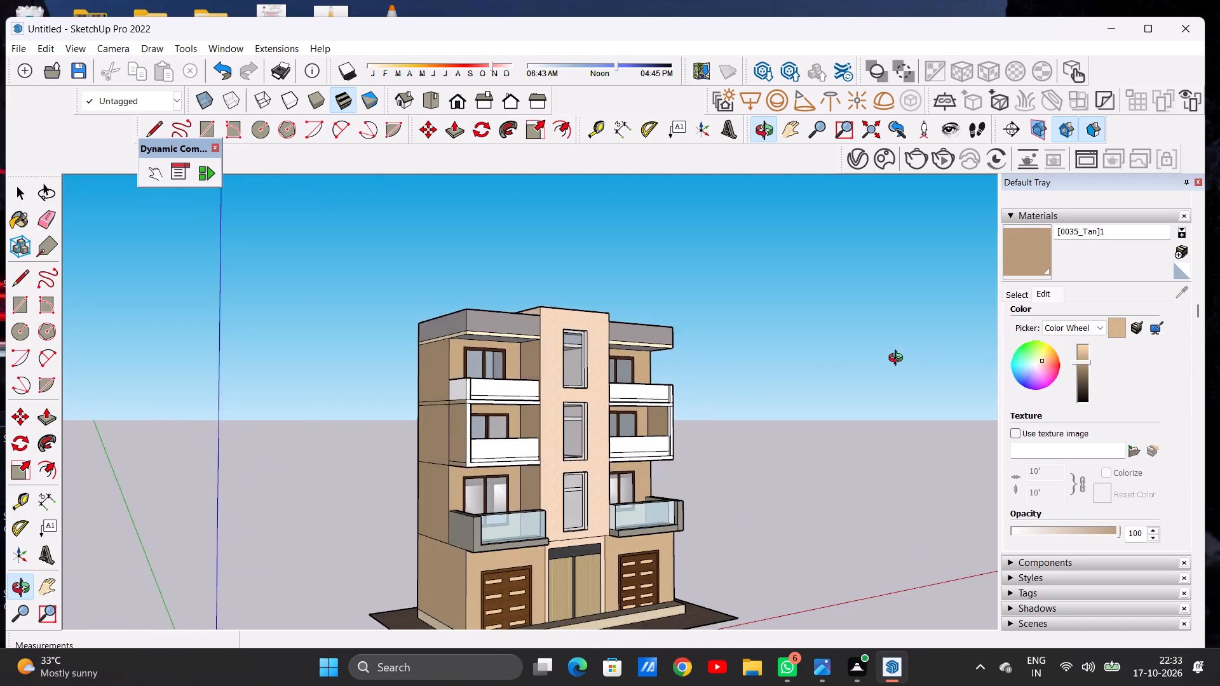
Paint the right side wall's first-, second- and third-floor panels and its thin slab band with [0035_Tan]1.
middle_drag(898, 360, 428, 386)
scroll(476, 332, down, 5)
scroll(591, 492, up, 5)
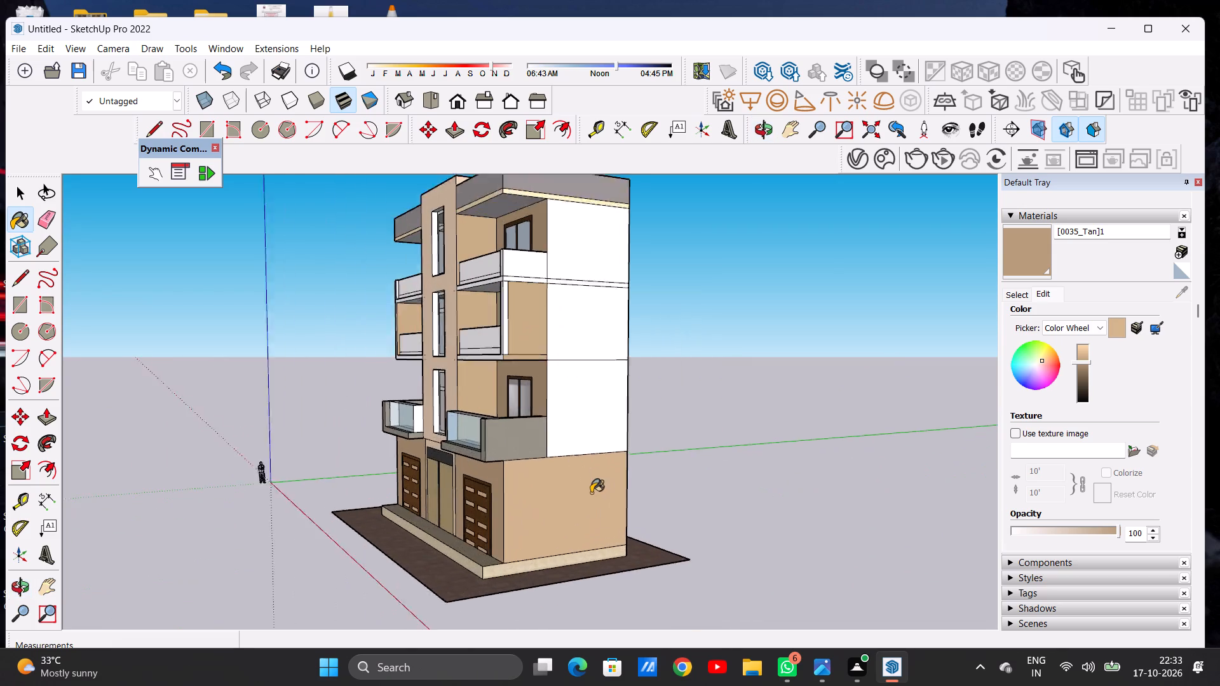
scroll(591, 493, up, 2)
scroll(578, 425, up, 6)
click(554, 391)
middle_drag(532, 408, 536, 414)
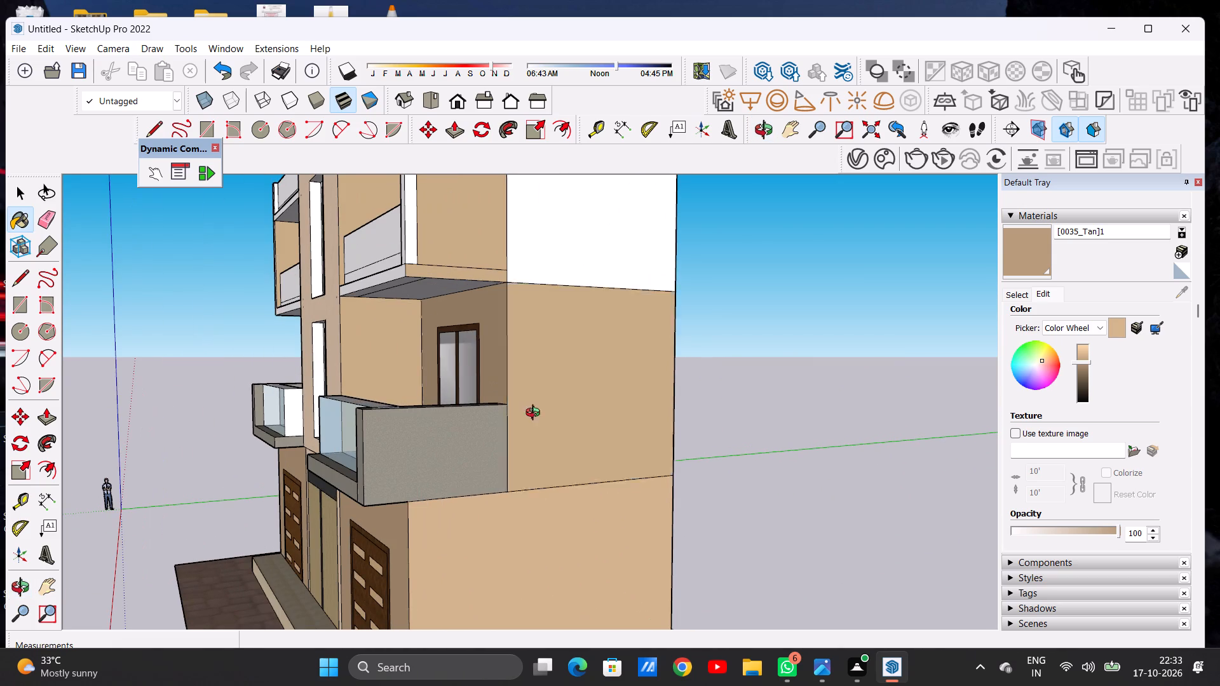
middle_drag(536, 414, 564, 511)
scroll(638, 437, down, 15)
middle_drag(606, 440, 761, 379)
scroll(688, 394, up, 5)
middle_drag(665, 416, 598, 403)
scroll(598, 403, up, 10)
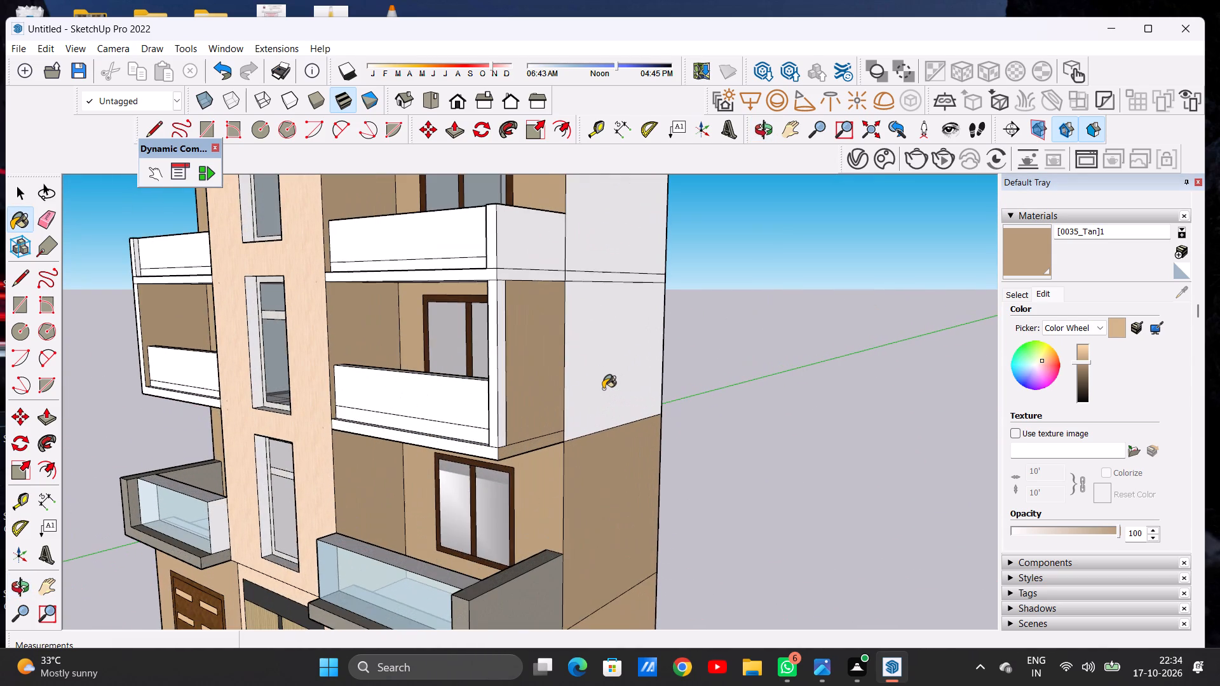
click(602, 387)
scroll(599, 400, down, 8)
scroll(603, 265, up, 6)
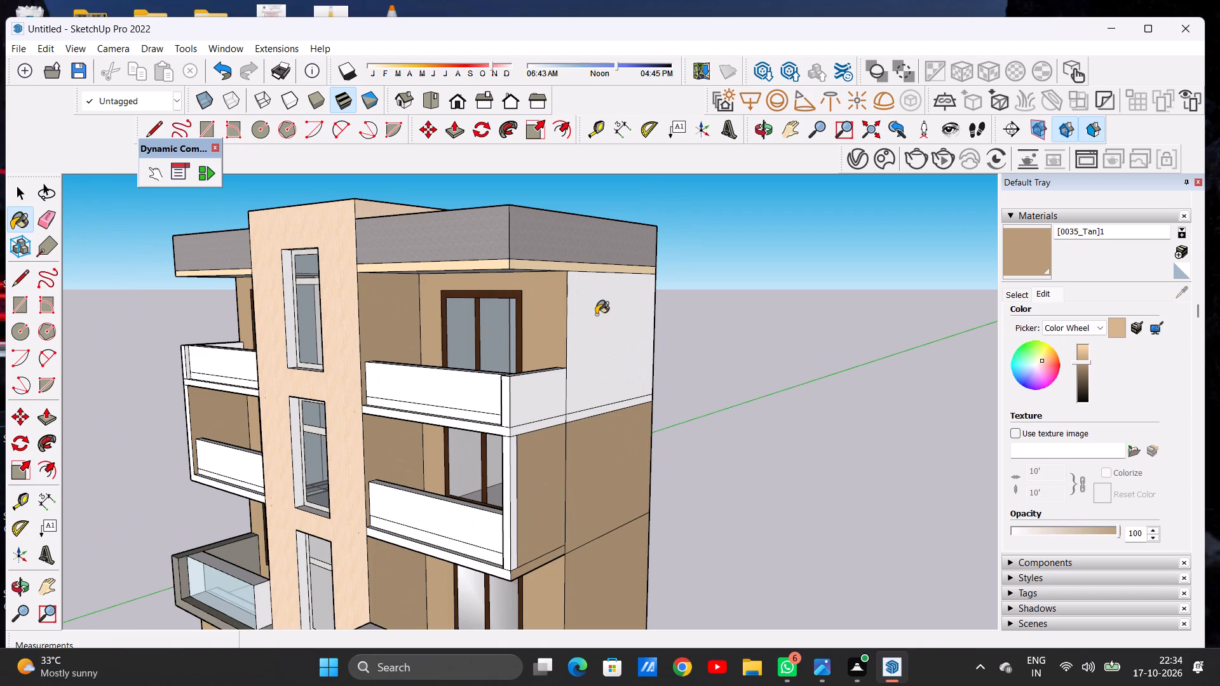
click(596, 315)
scroll(579, 390, up, 12)
click(564, 430)
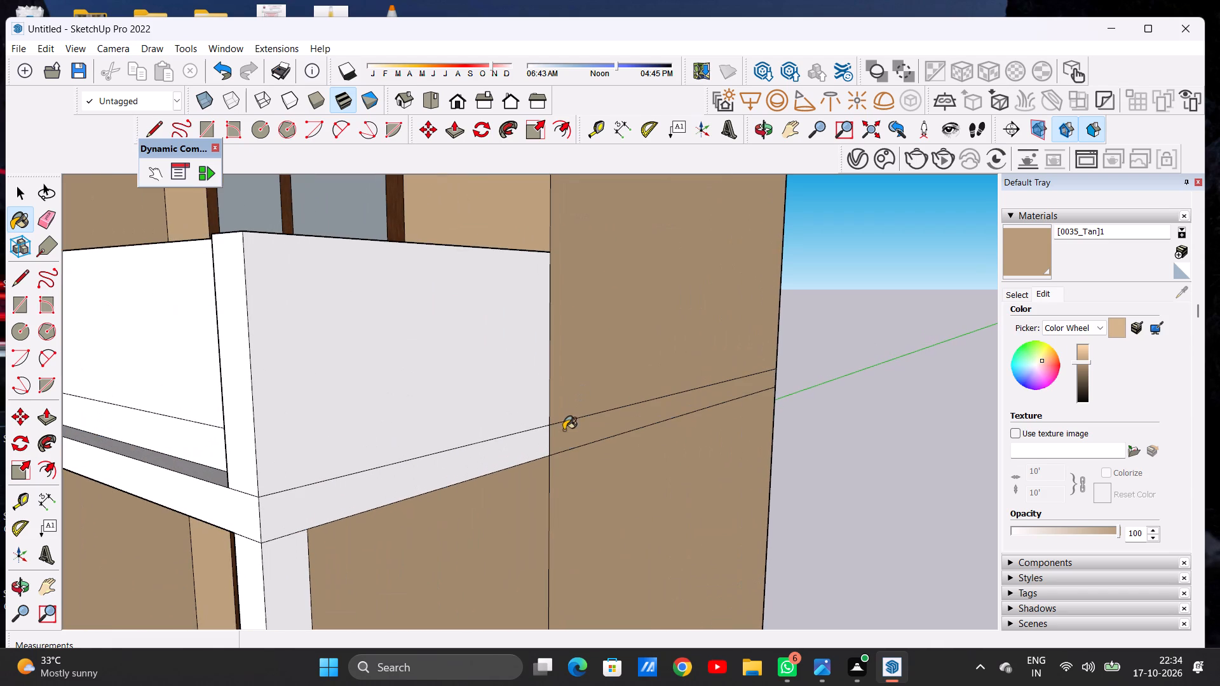
Paint the outer side faces of the right third-floor balcony slab and the post beneath it with [0035_Tan]1.
click(511, 457)
scroll(536, 410, down, 6)
scroll(461, 498, up, 6)
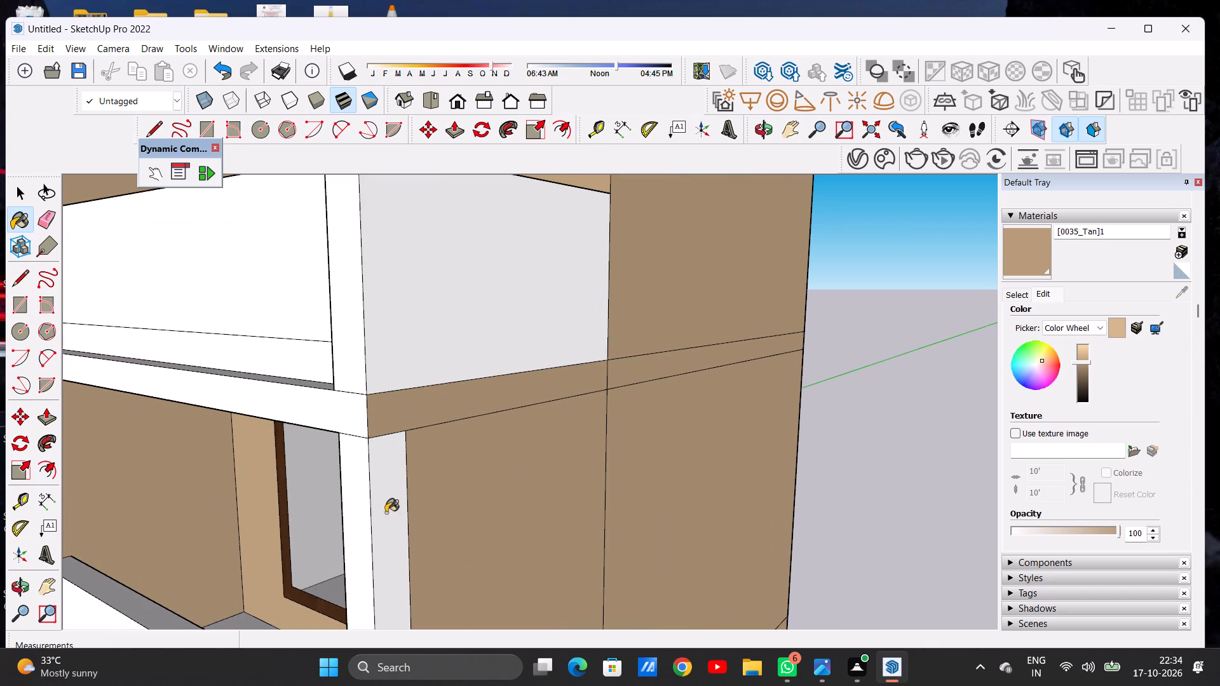
click(386, 513)
scroll(612, 393, down, 7)
scroll(581, 365, down, 15)
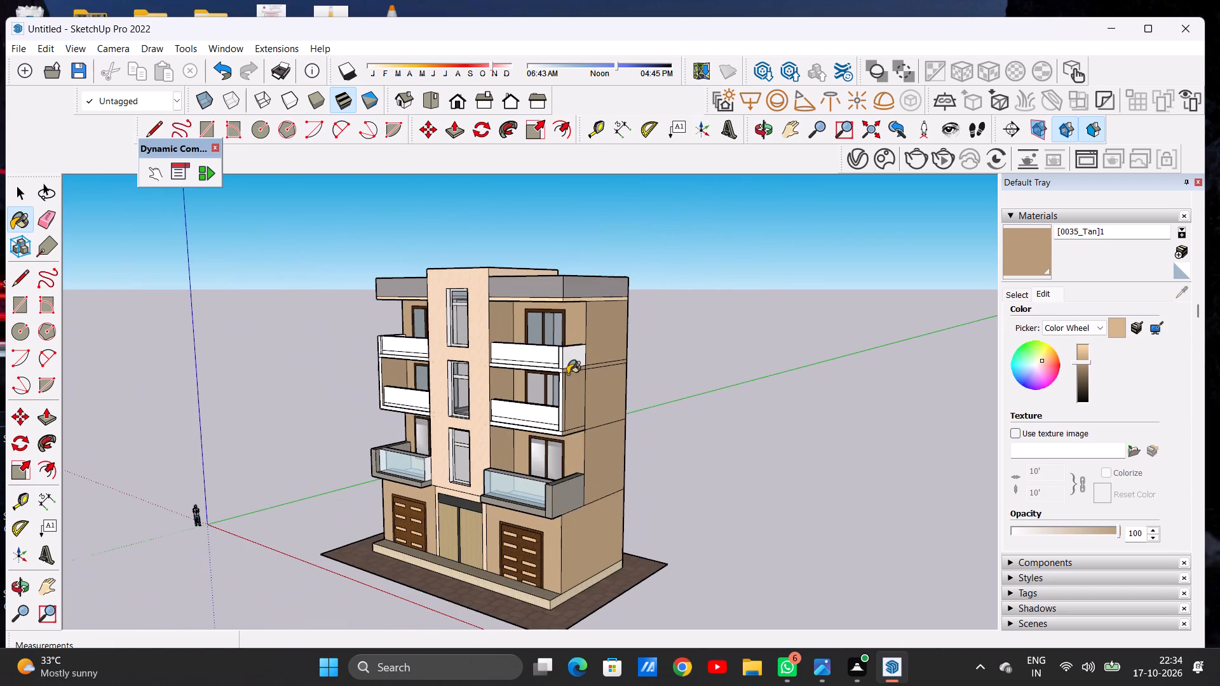
Examine the whole building and its front balconies, and bring up the Colors-Named swatches.
middle_drag(443, 407, 725, 375)
middle_drag(477, 431, 636, 446)
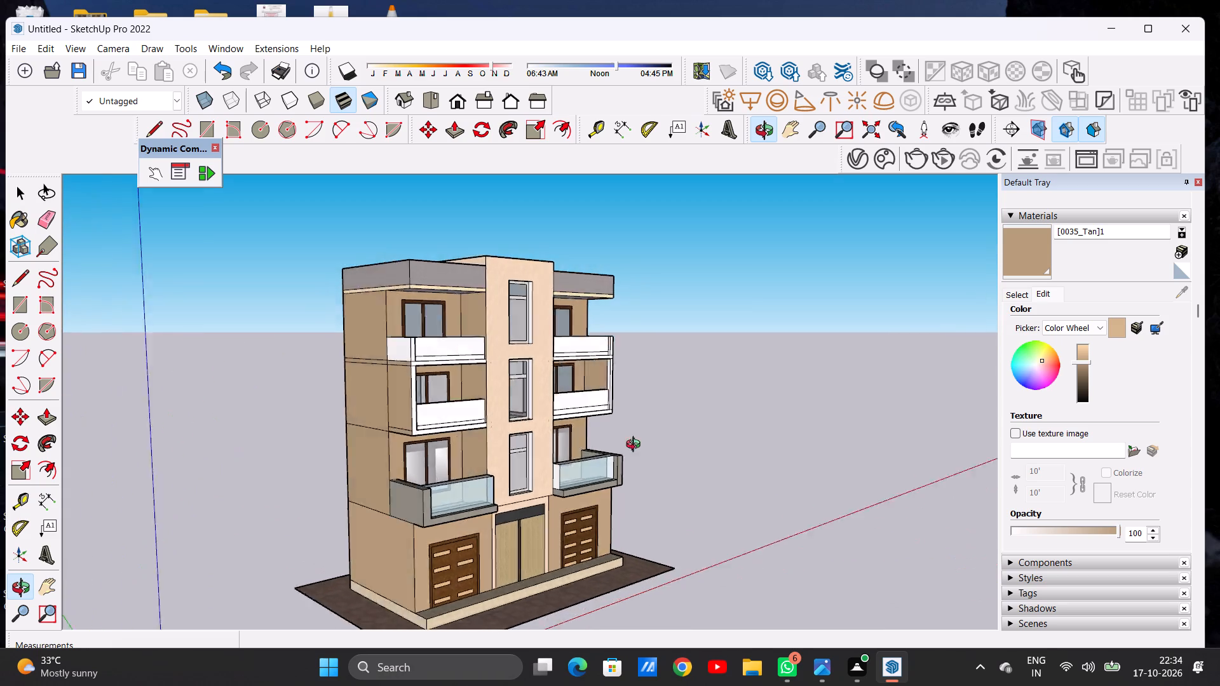
middle_drag(636, 446, 251, 419)
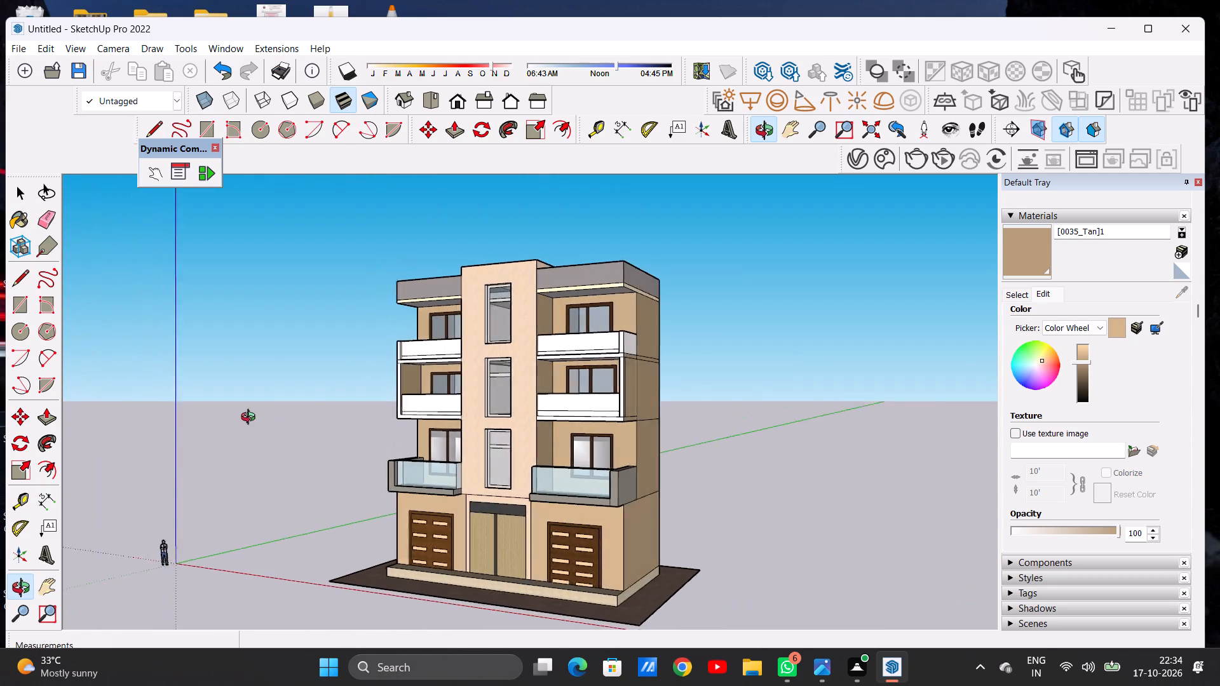
middle_drag(251, 419, 381, 434)
scroll(474, 415, down, 4)
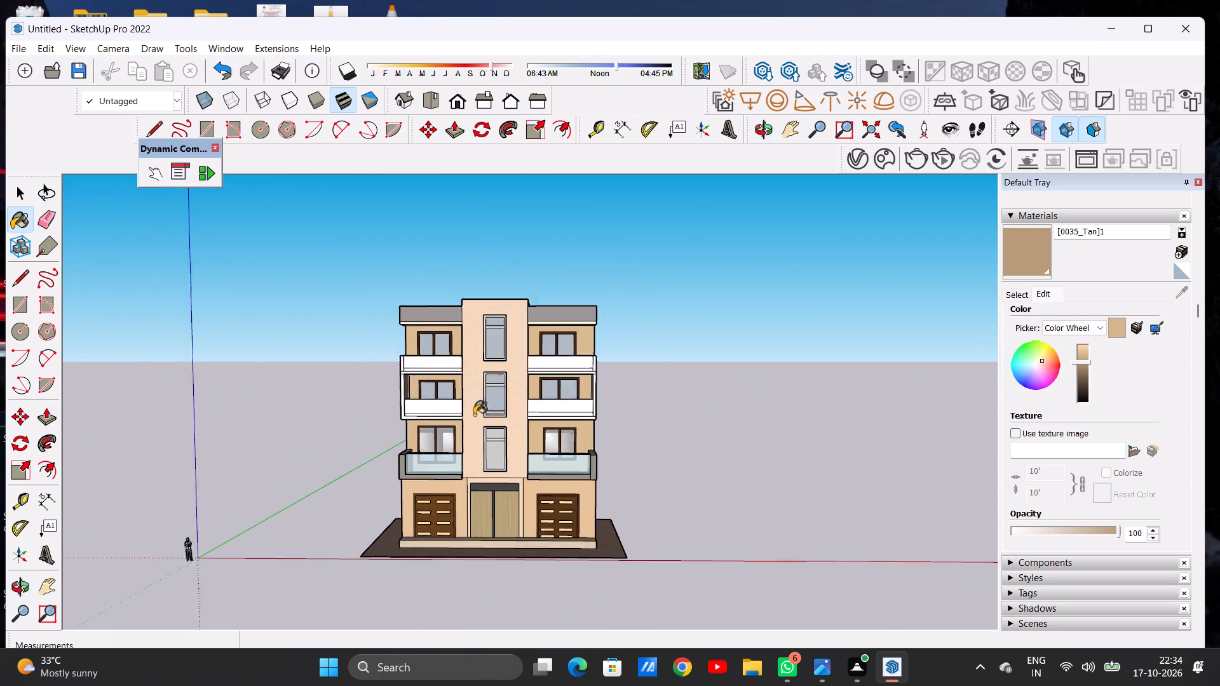
scroll(474, 415, down, 1)
scroll(445, 428, up, 6)
scroll(716, 412, up, 6)
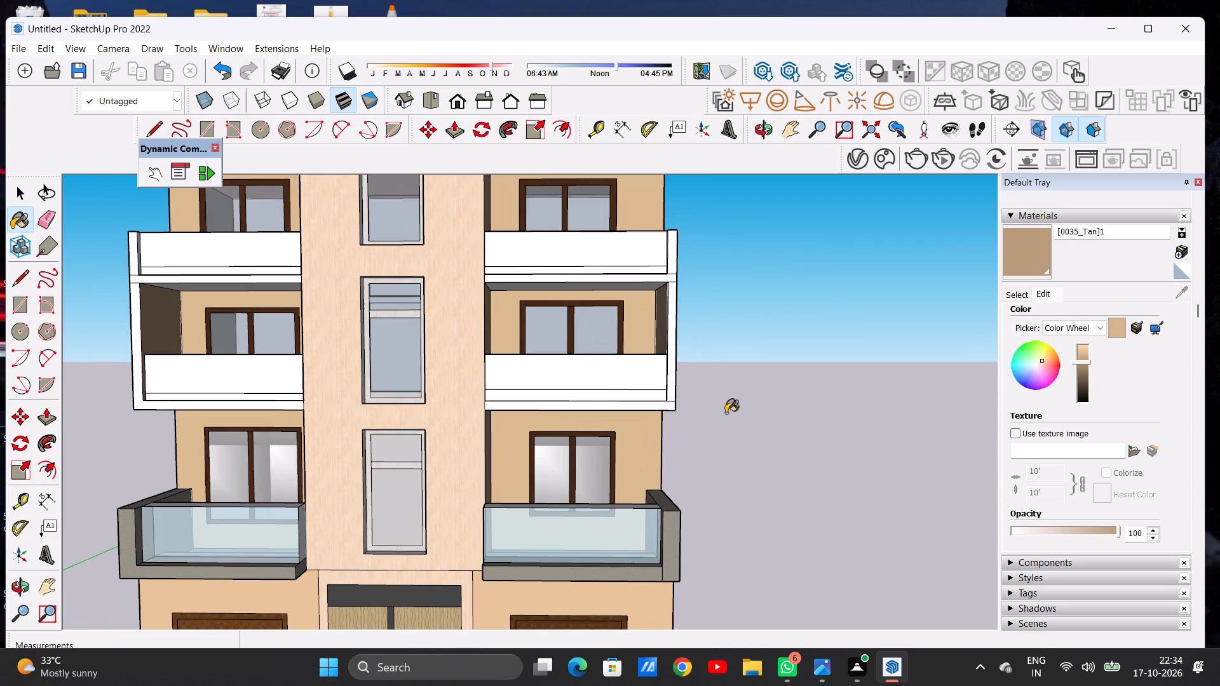
key(space)
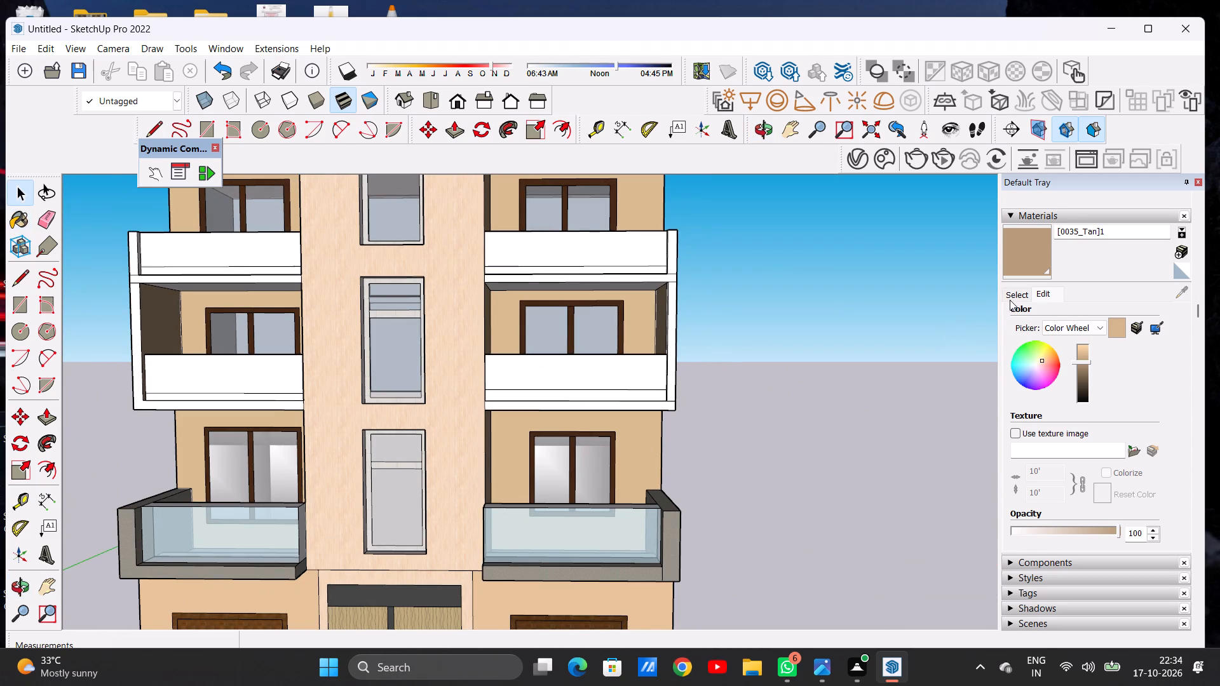
click(1011, 300)
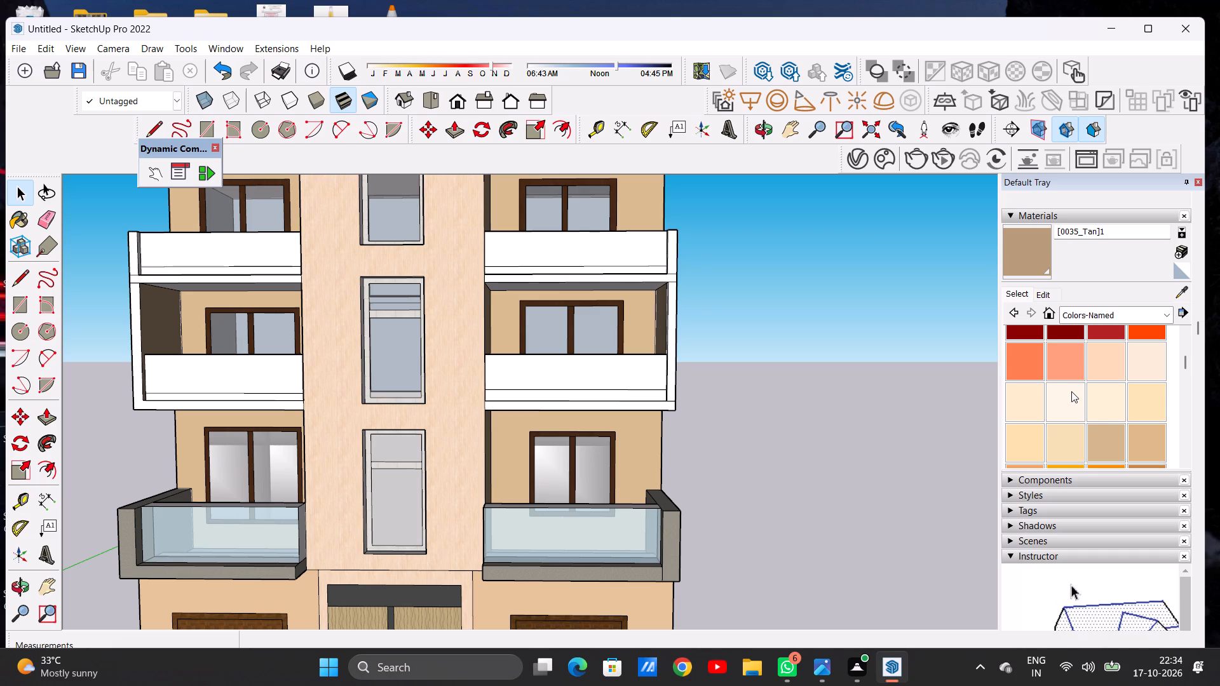
scroll(492, 419, down, 4)
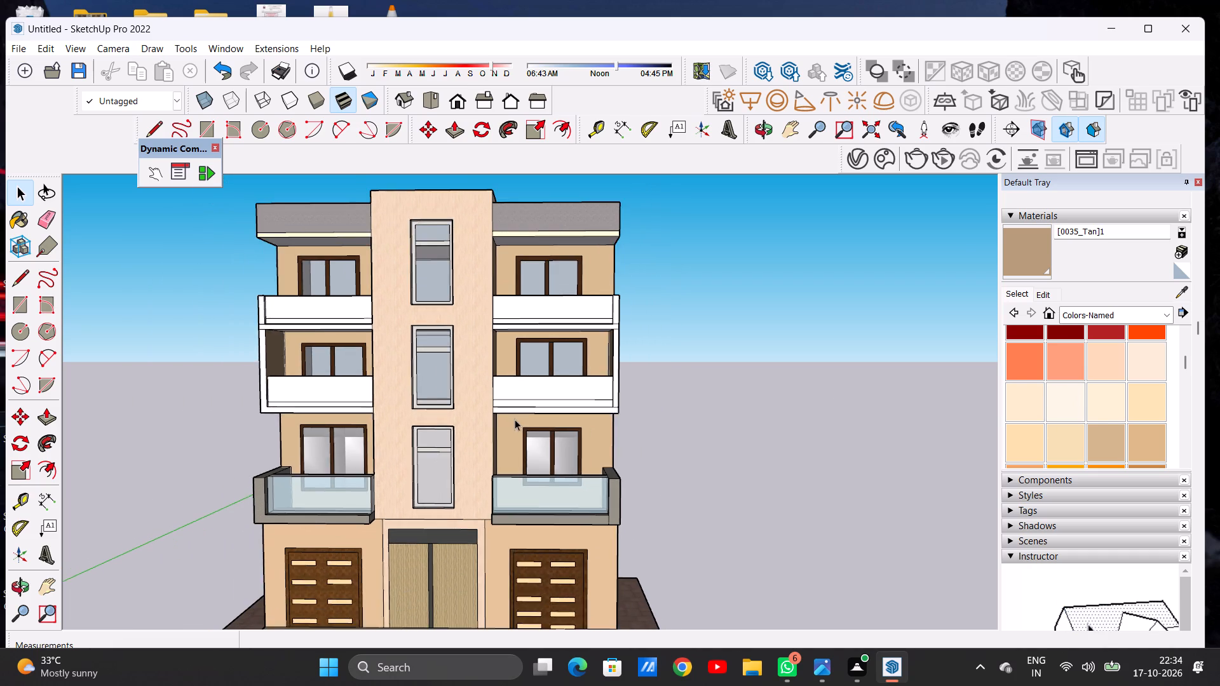
scroll(515, 419, down, 1)
Paint the rear wall's first-, second- and third-floor panels and the thin slab band with [0035_Tan]1.
middle_drag(678, 419, 457, 420)
scroll(676, 382, up, 7)
middle_drag(712, 371, 506, 384)
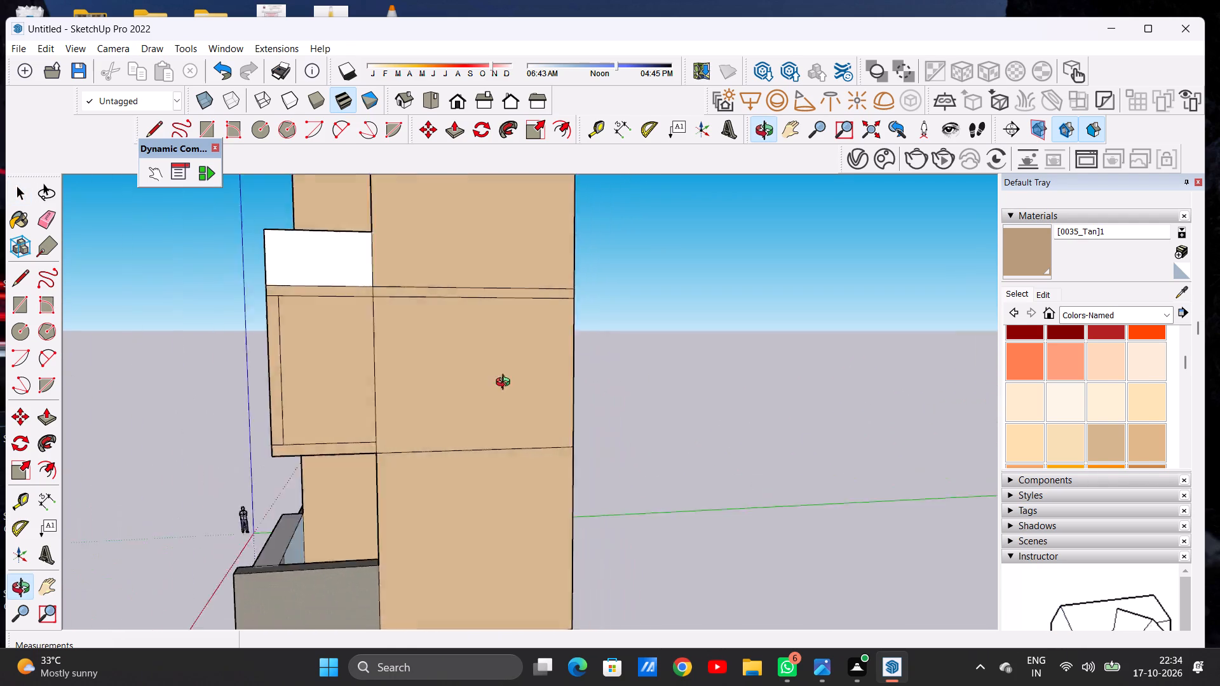
middle_drag(506, 384, 301, 419)
scroll(513, 373, down, 6)
scroll(517, 377, up, 3)
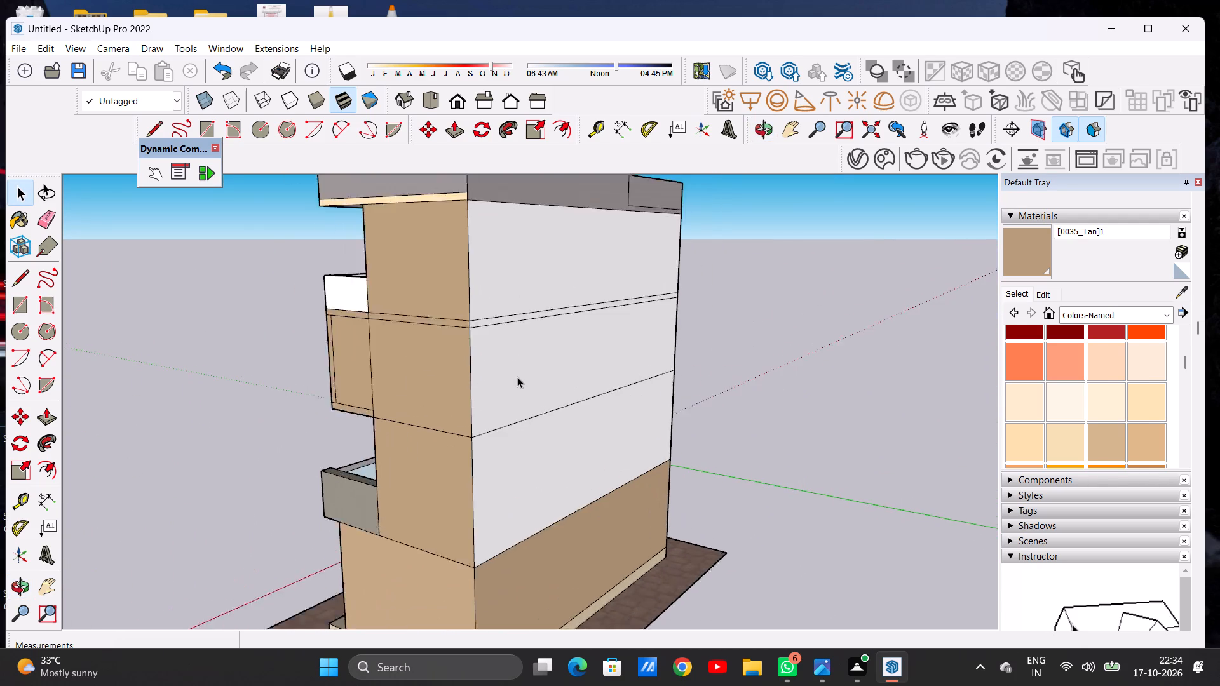
scroll(517, 377, up, 2)
click(1017, 246)
click(542, 278)
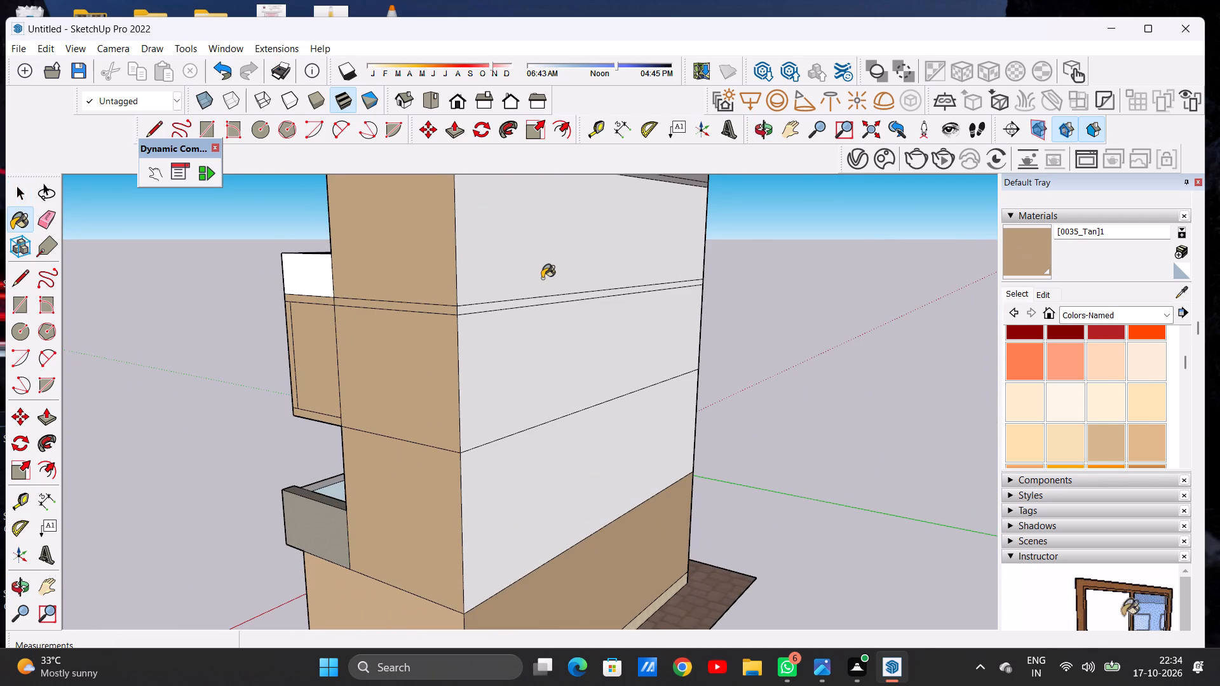
scroll(477, 323, up, 10)
click(446, 299)
click(455, 349)
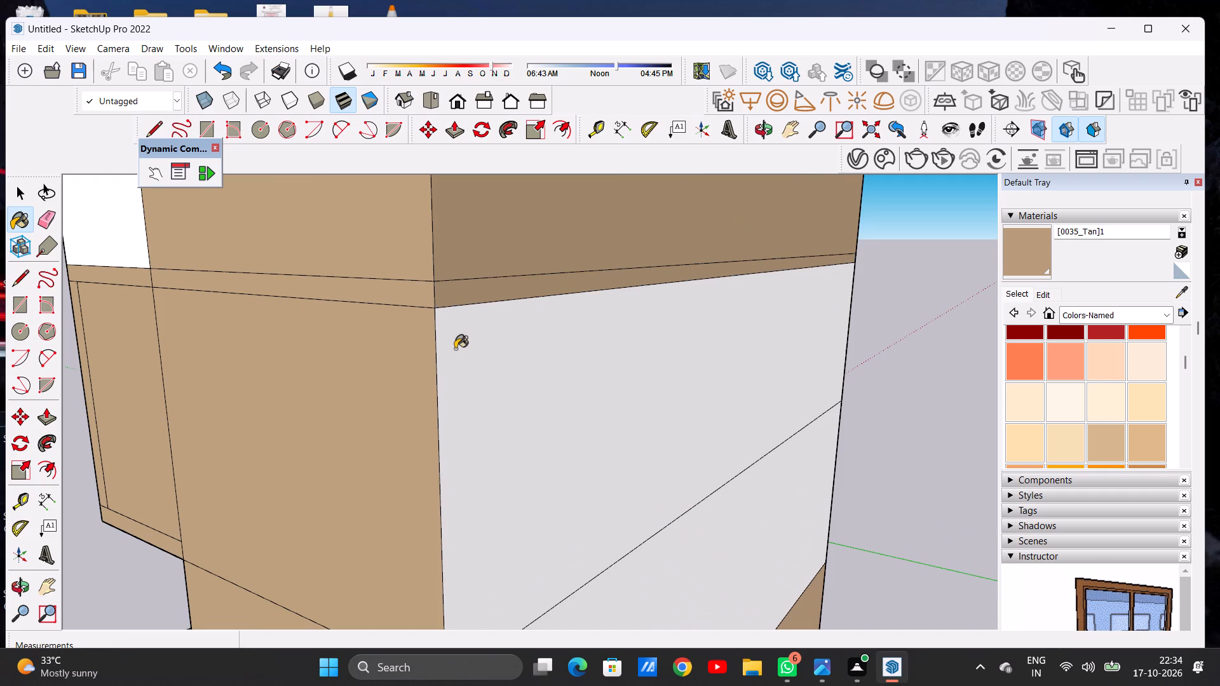
scroll(559, 277, down, 7)
scroll(559, 277, up, 1)
scroll(559, 277, down, 5)
scroll(552, 412, up, 3)
click(542, 421)
scroll(561, 330, down, 5)
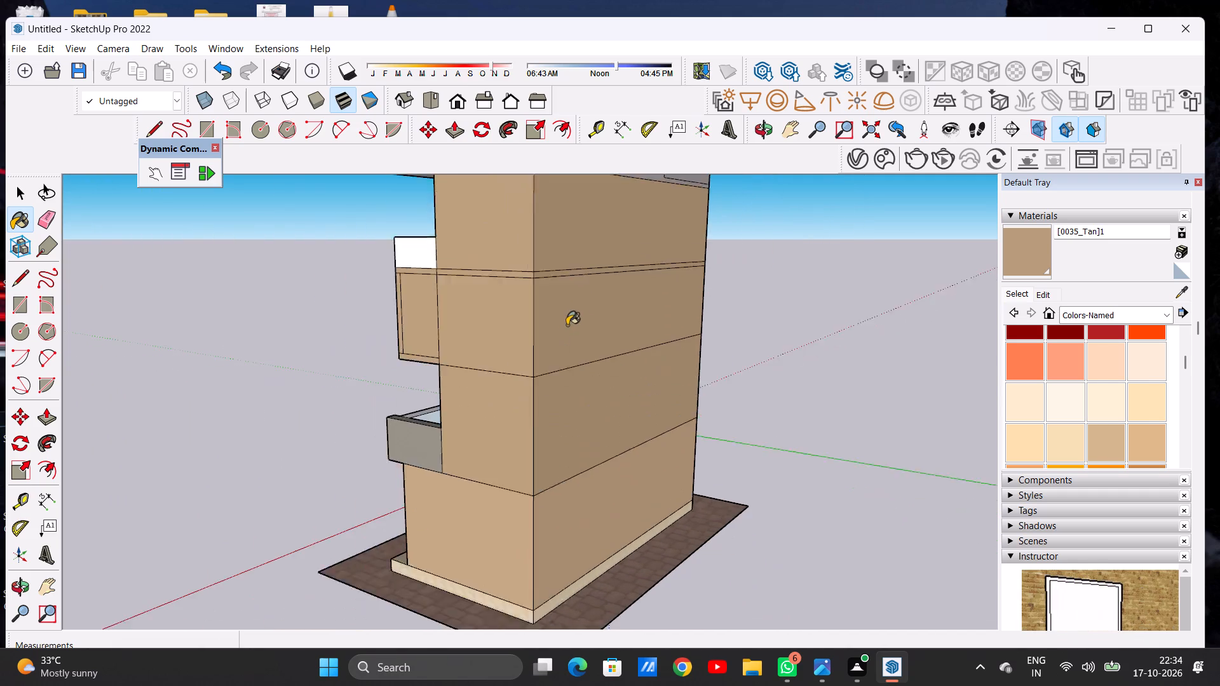
Choose 0012_Bisque and paint the outer face of the right third-floor balcony's side parapet.
scroll(567, 325, down, 5)
middle_drag(434, 362, 723, 355)
middle_drag(531, 359, 802, 340)
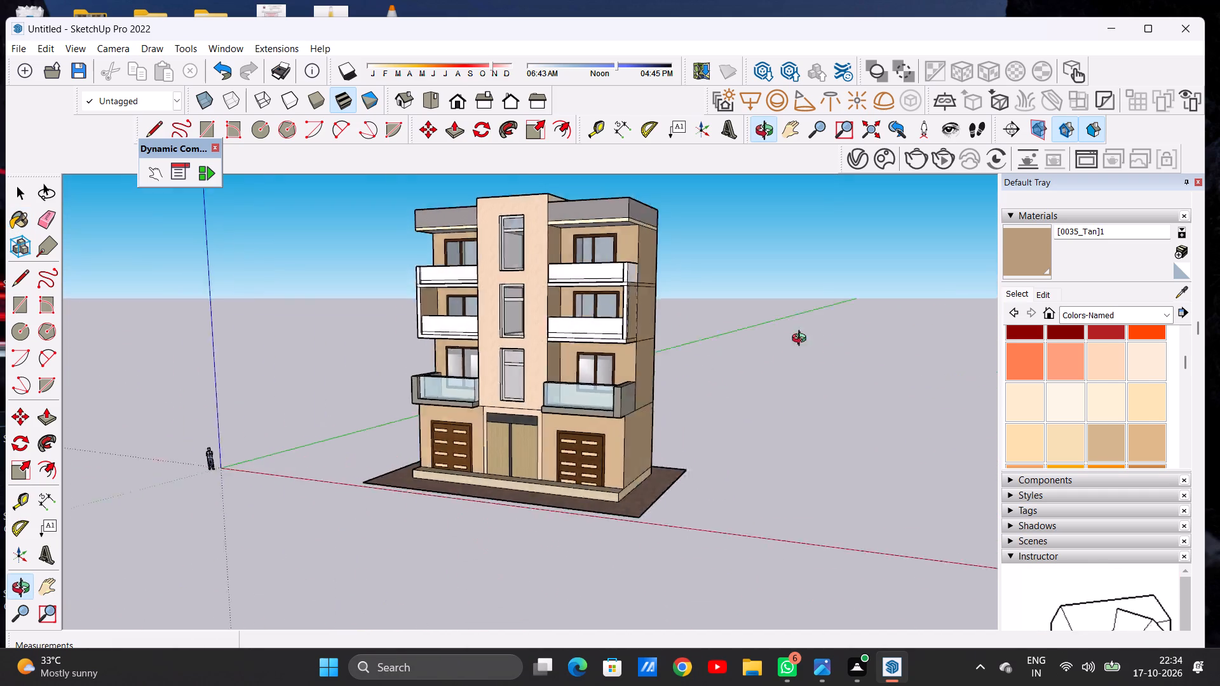
middle_drag(802, 340, 862, 330)
middle_drag(744, 341, 447, 417)
scroll(619, 316, up, 7)
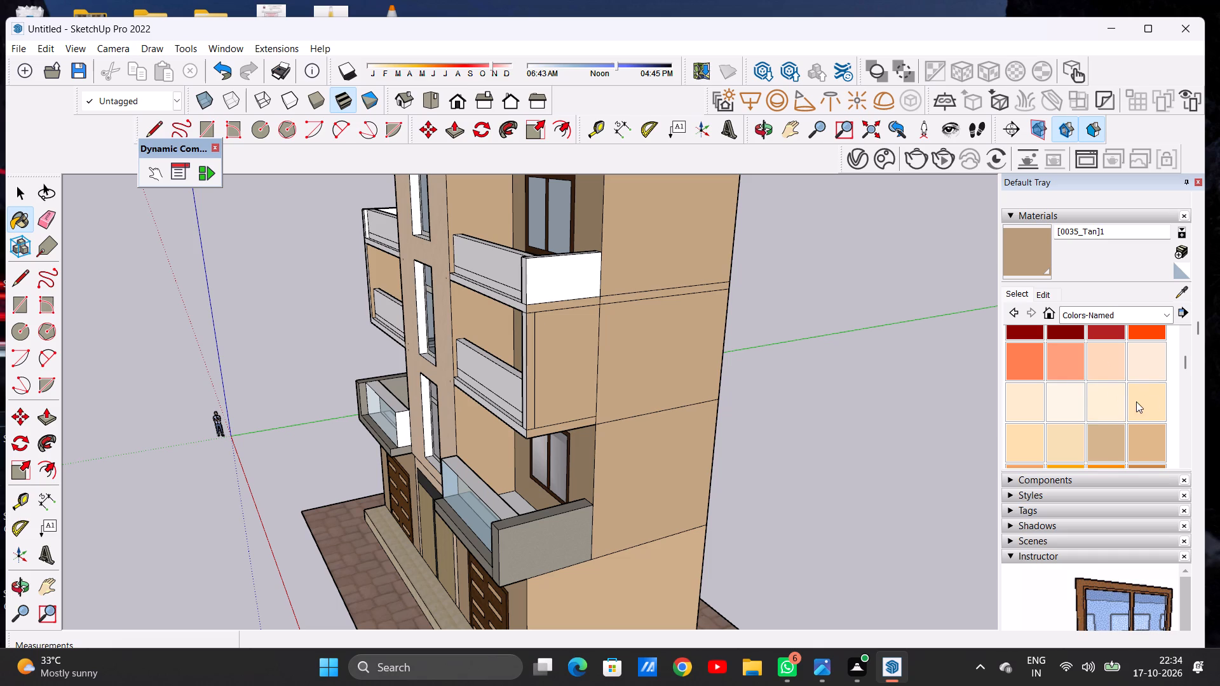
scroll(1130, 403, up, 2)
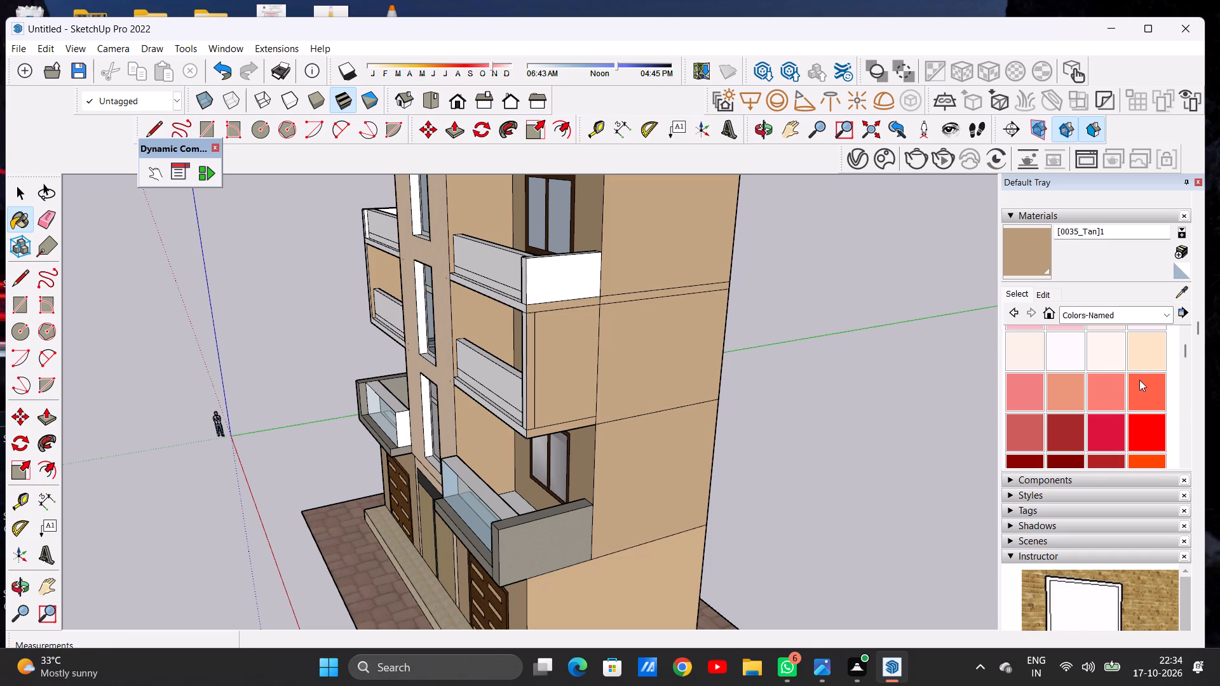
scroll(1134, 389, up, 1)
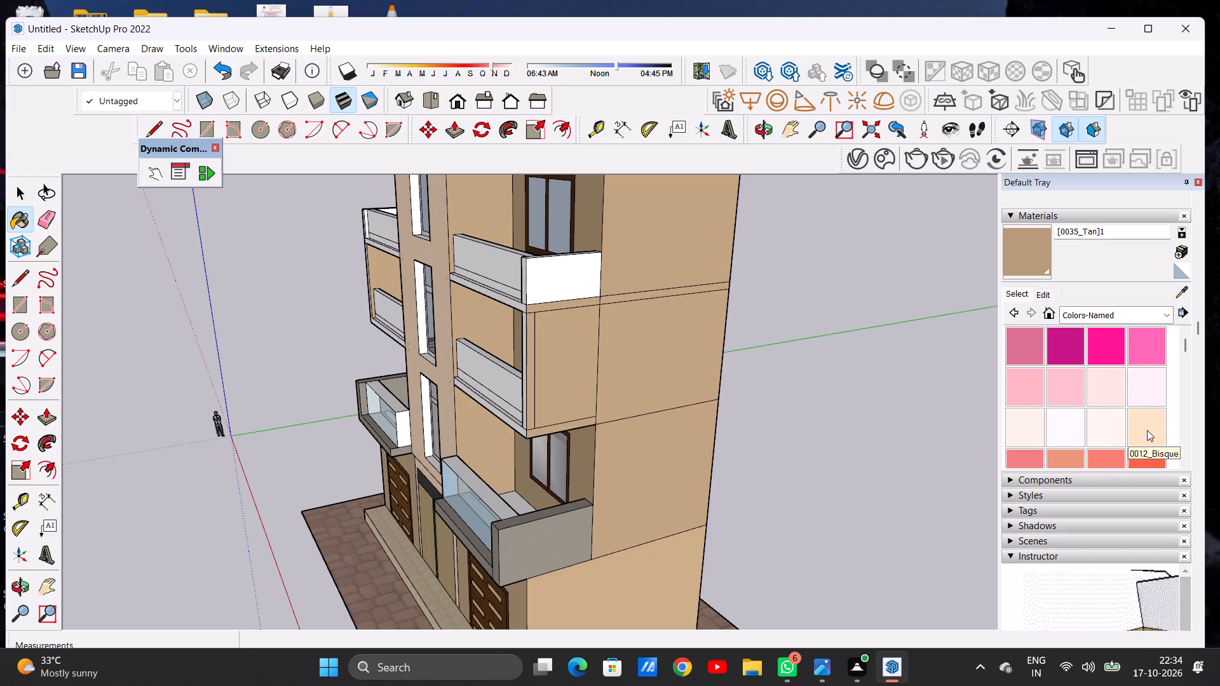
click(1147, 430)
scroll(571, 300, up, 5)
click(525, 267)
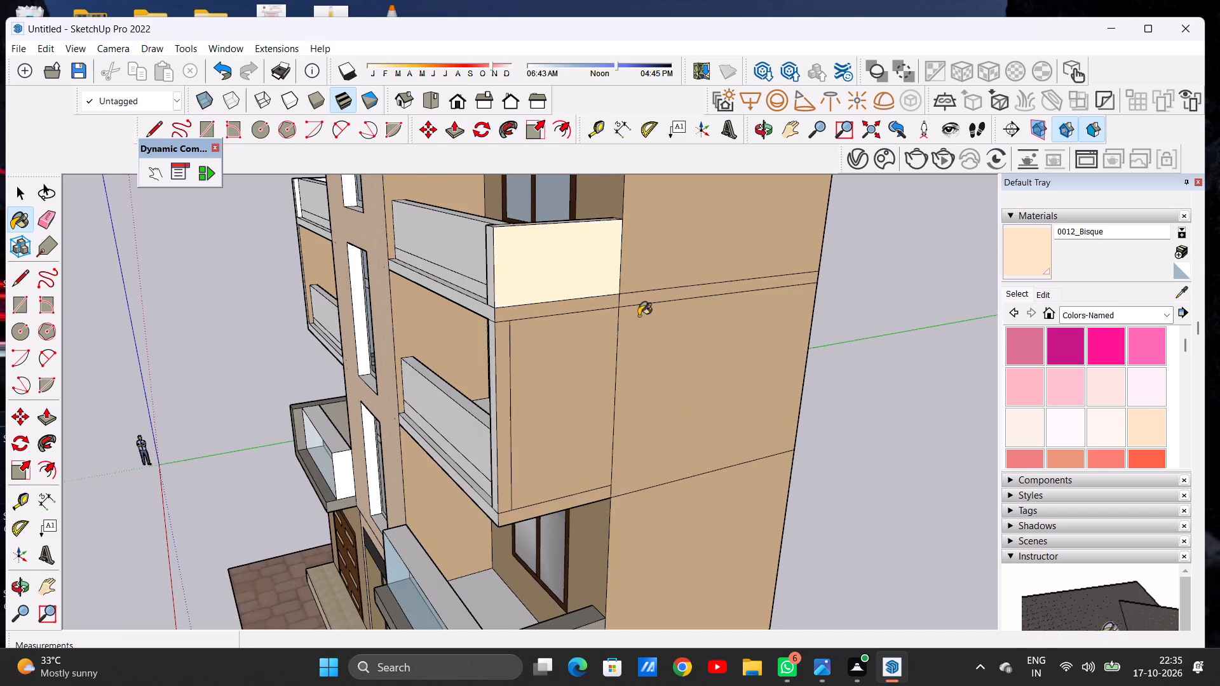
Paint the front edge, top and inner face of the right third-floor balcony's side parapet with 0012_Bisque.
scroll(651, 318, down, 6)
middle_drag(527, 313, 688, 325)
scroll(689, 289, up, 6)
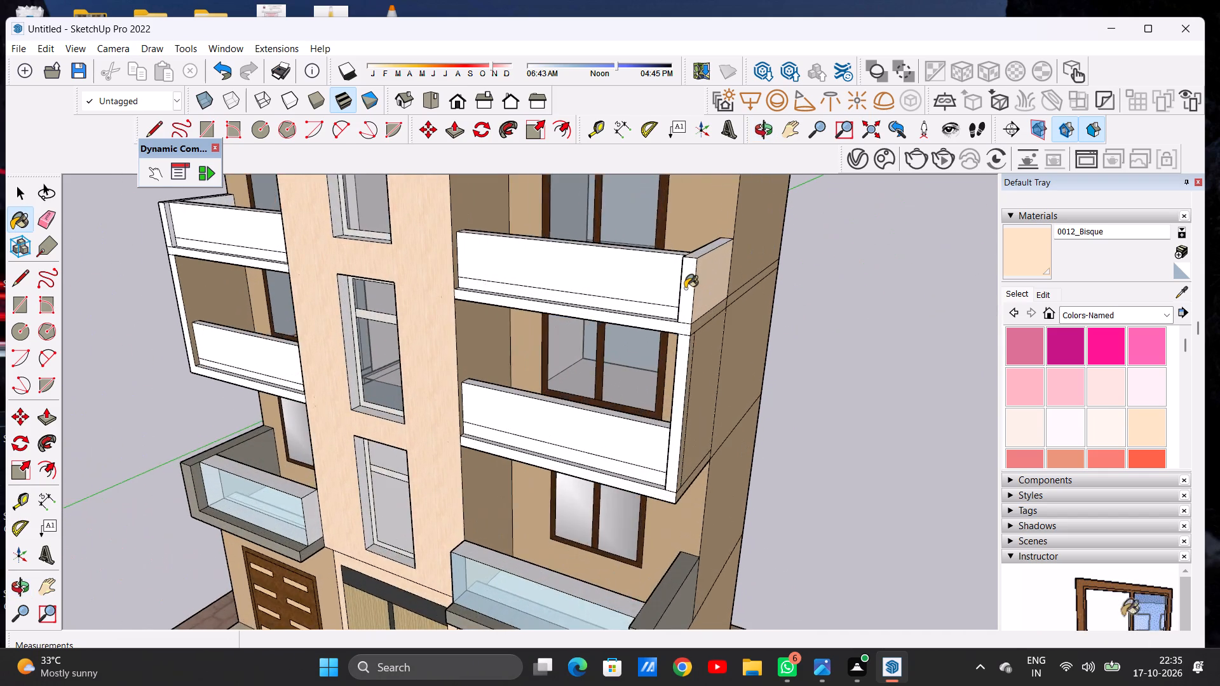
scroll(685, 288, up, 4)
click(682, 278)
middle_drag(698, 251, 689, 323)
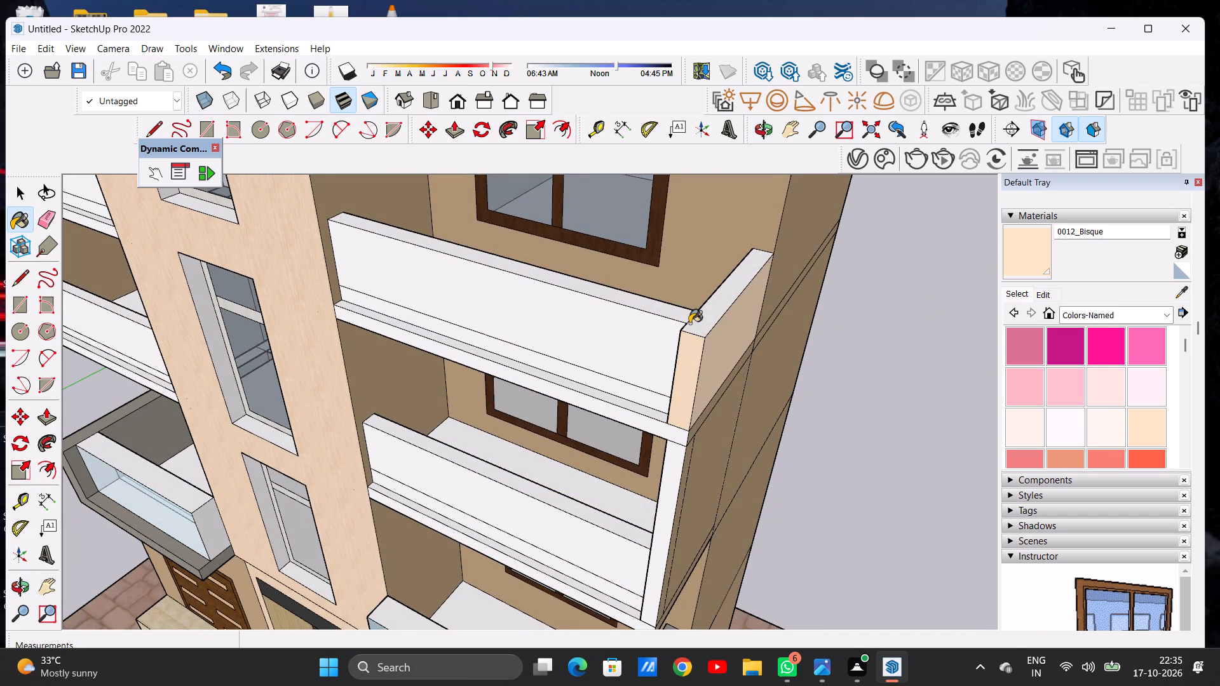
scroll(686, 313, up, 6)
click(697, 344)
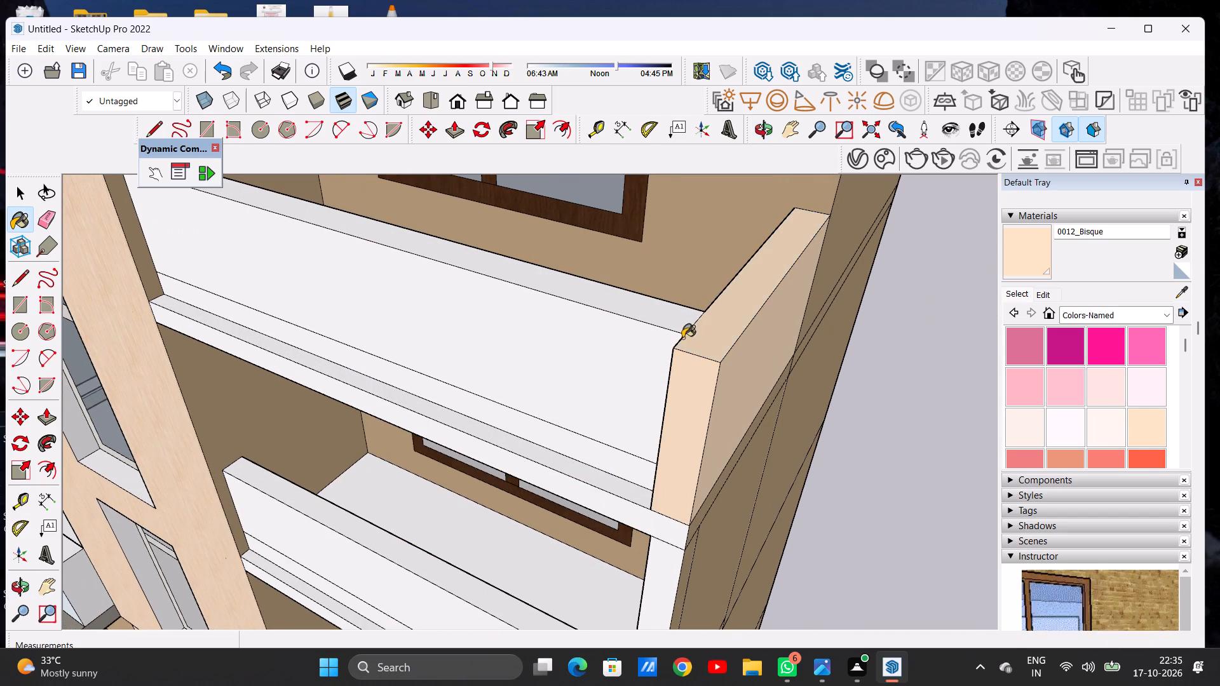
scroll(690, 329, down, 14)
middle_drag(631, 304, 856, 307)
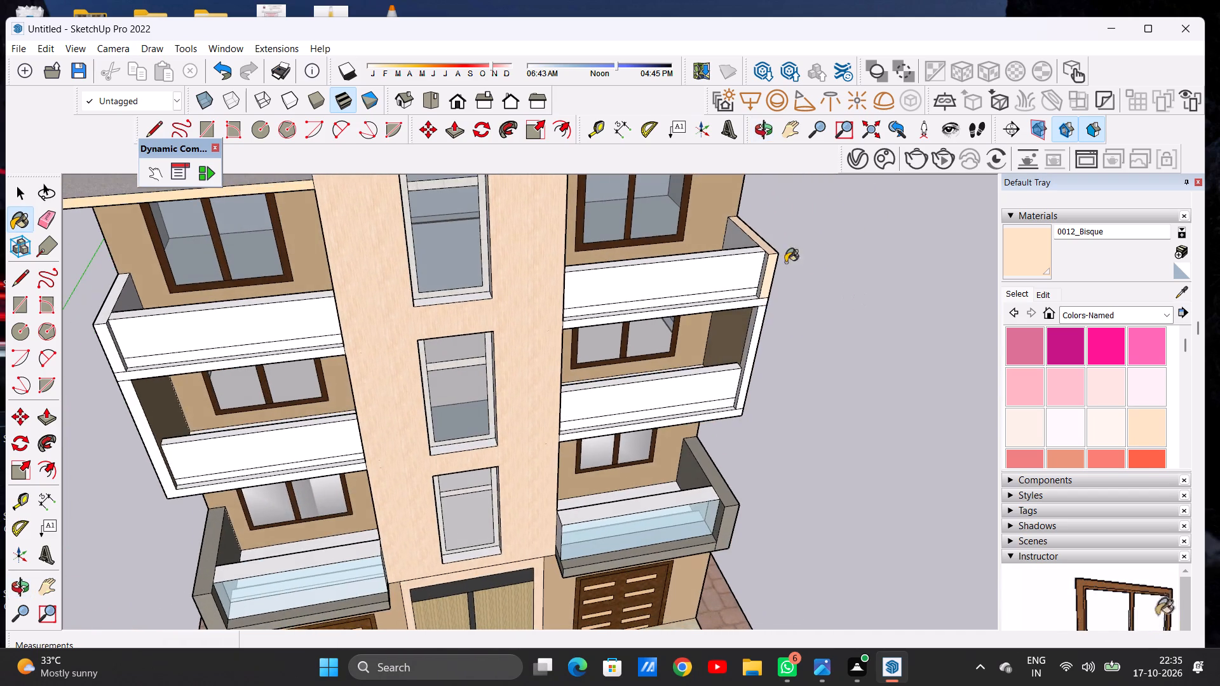
scroll(750, 252, up, 13)
click(724, 219)
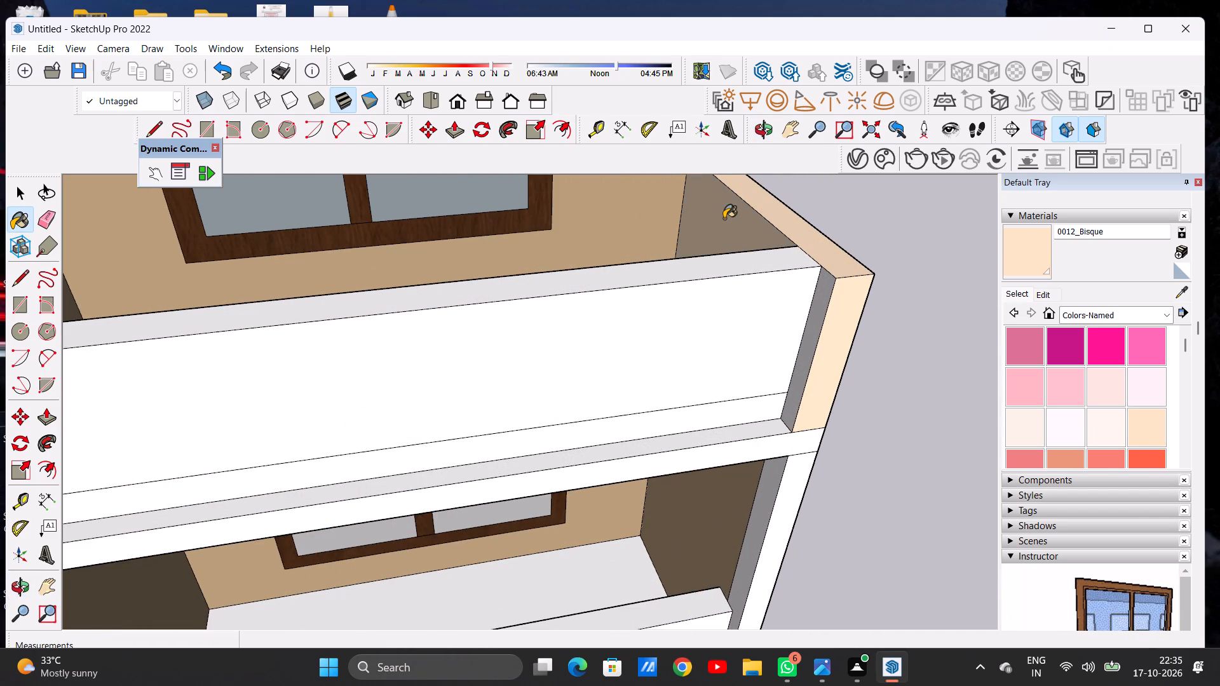
key(space)
Paint the right third-floor balcony's strip below the front panel and the side parapet's narrow inner return with 0012_Bisque.
scroll(725, 313, down, 6)
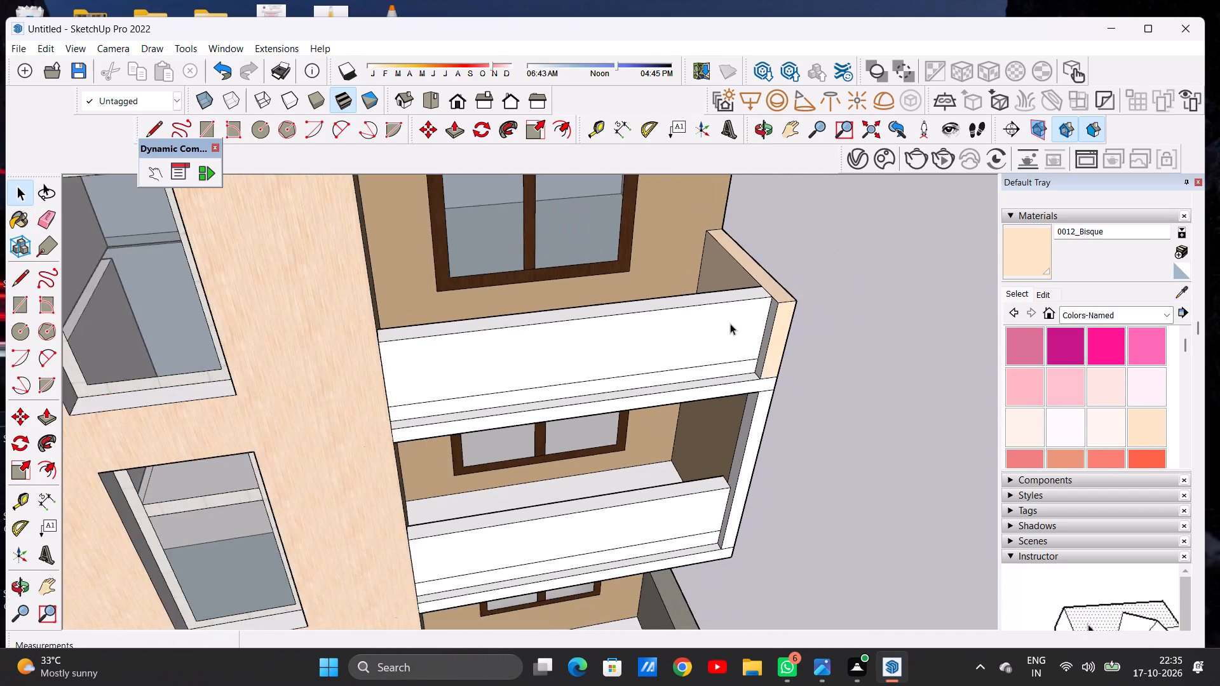
scroll(730, 323, down, 6)
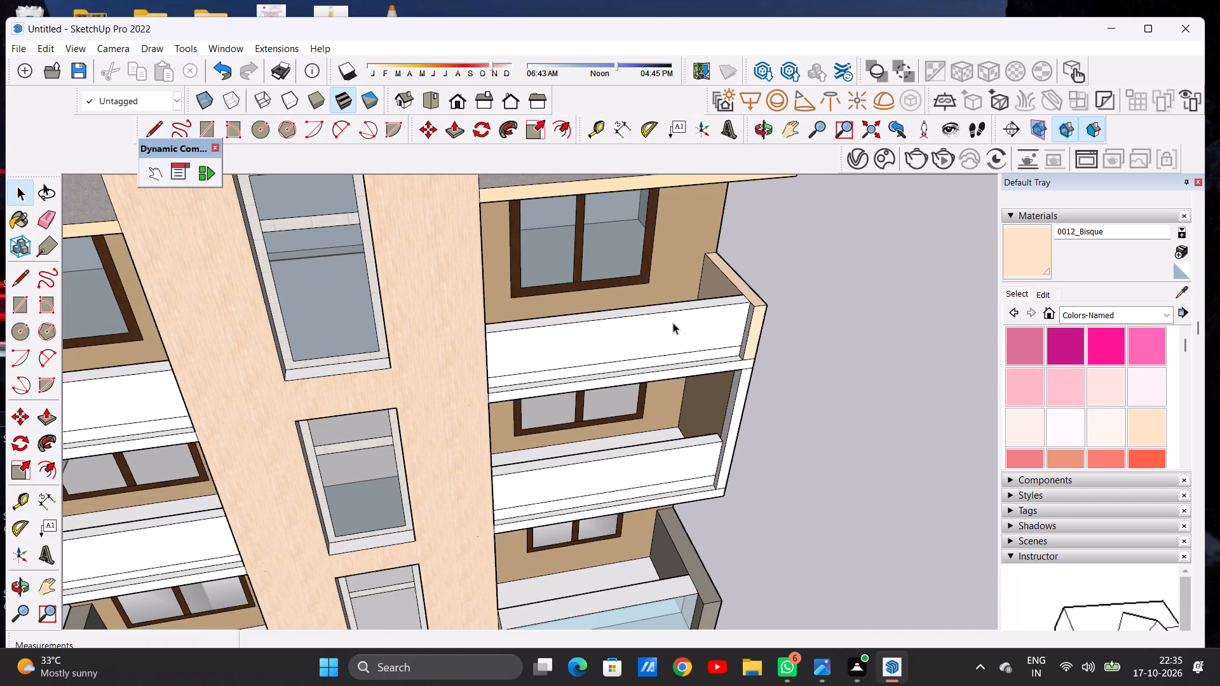
scroll(757, 400, up, 4)
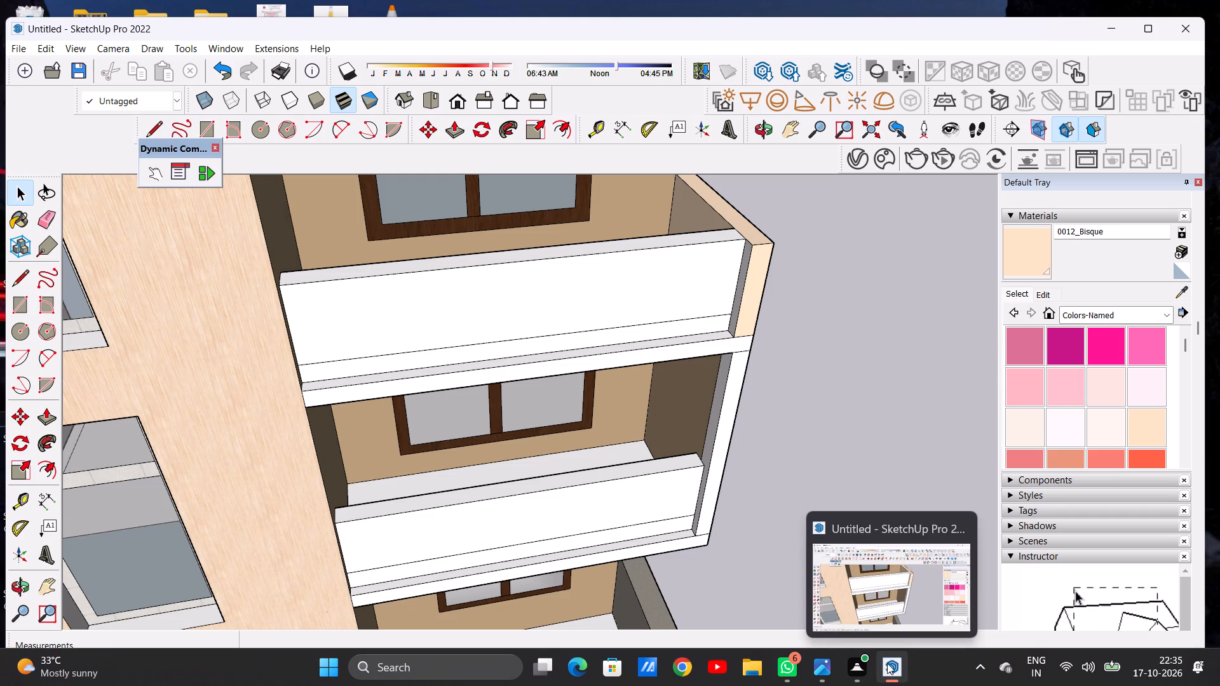
click(841, 589)
scroll(685, 452, down, 7)
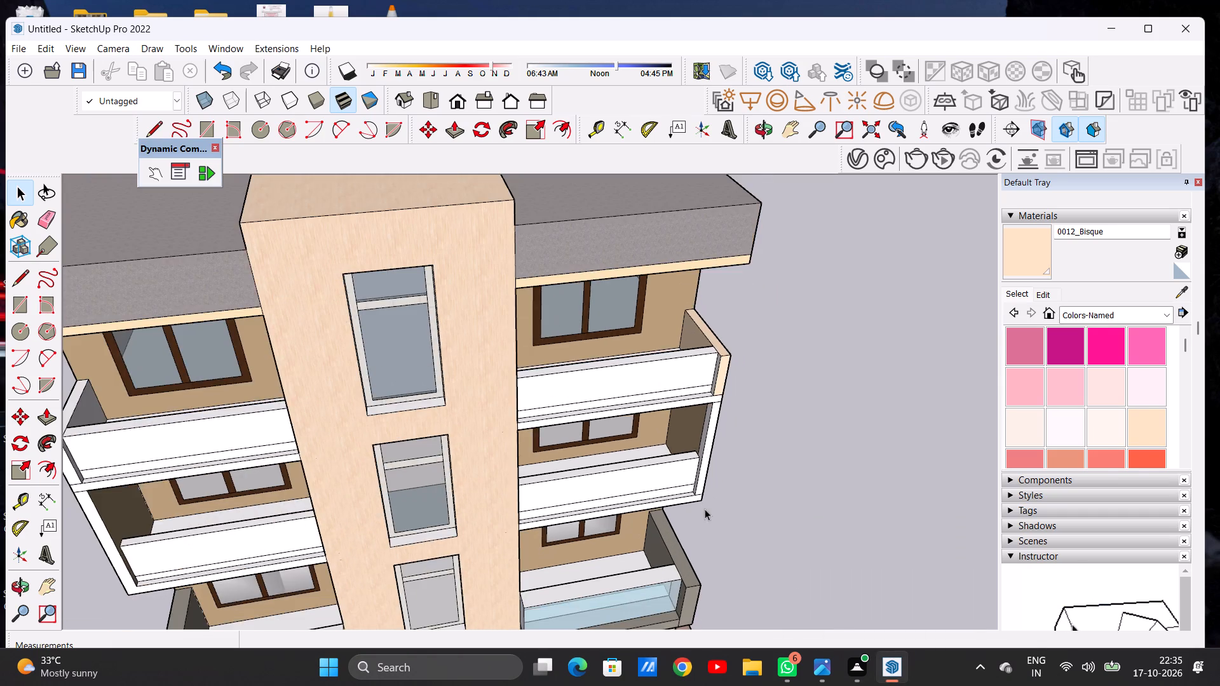
middle_drag(705, 509, 761, 441)
scroll(688, 491, up, 4)
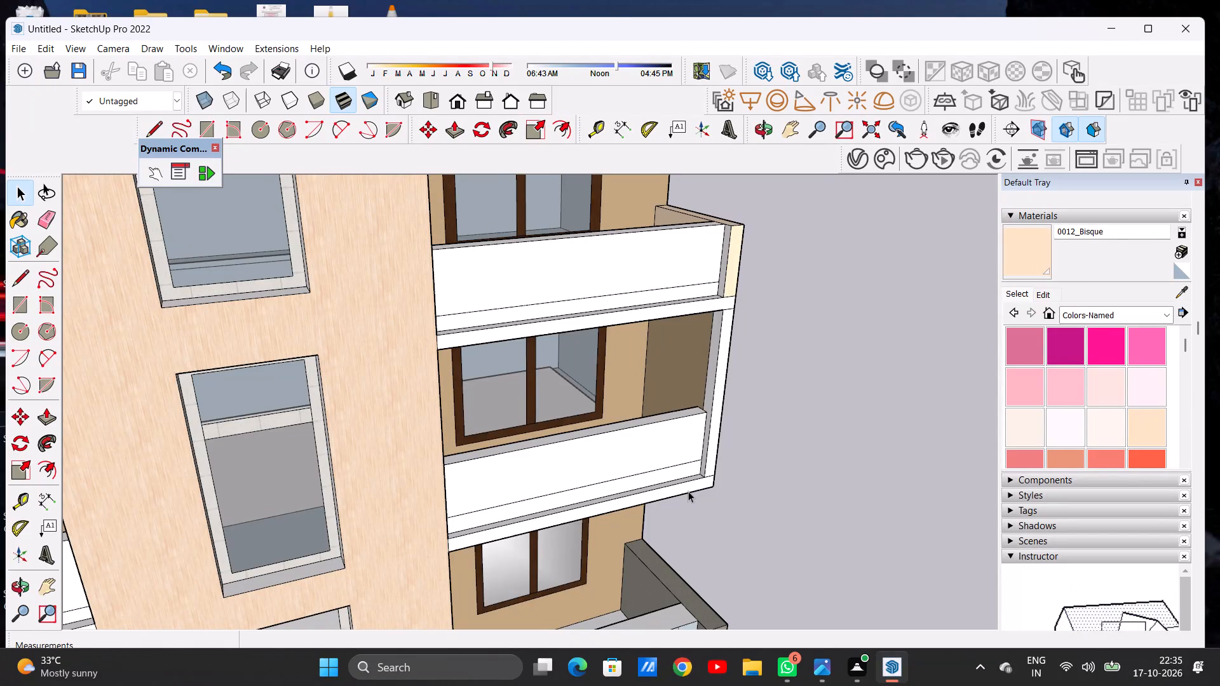
click(1033, 267)
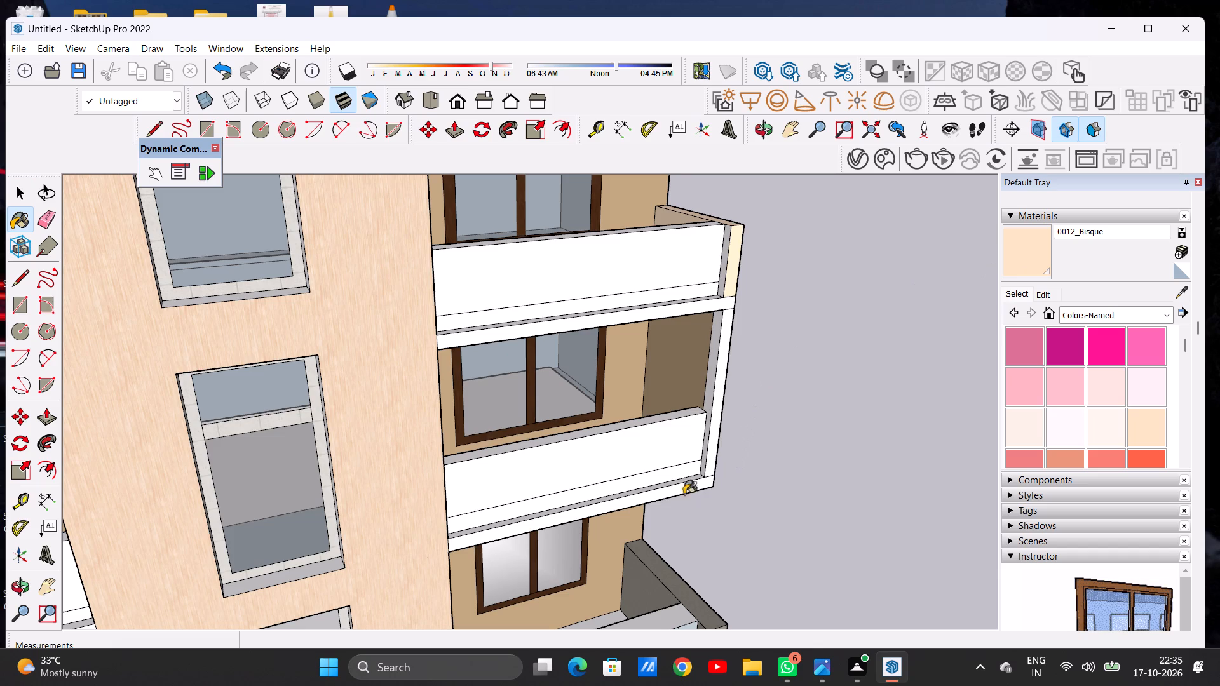
scroll(647, 447, down, 5)
scroll(642, 352, up, 5)
scroll(696, 348, up, 10)
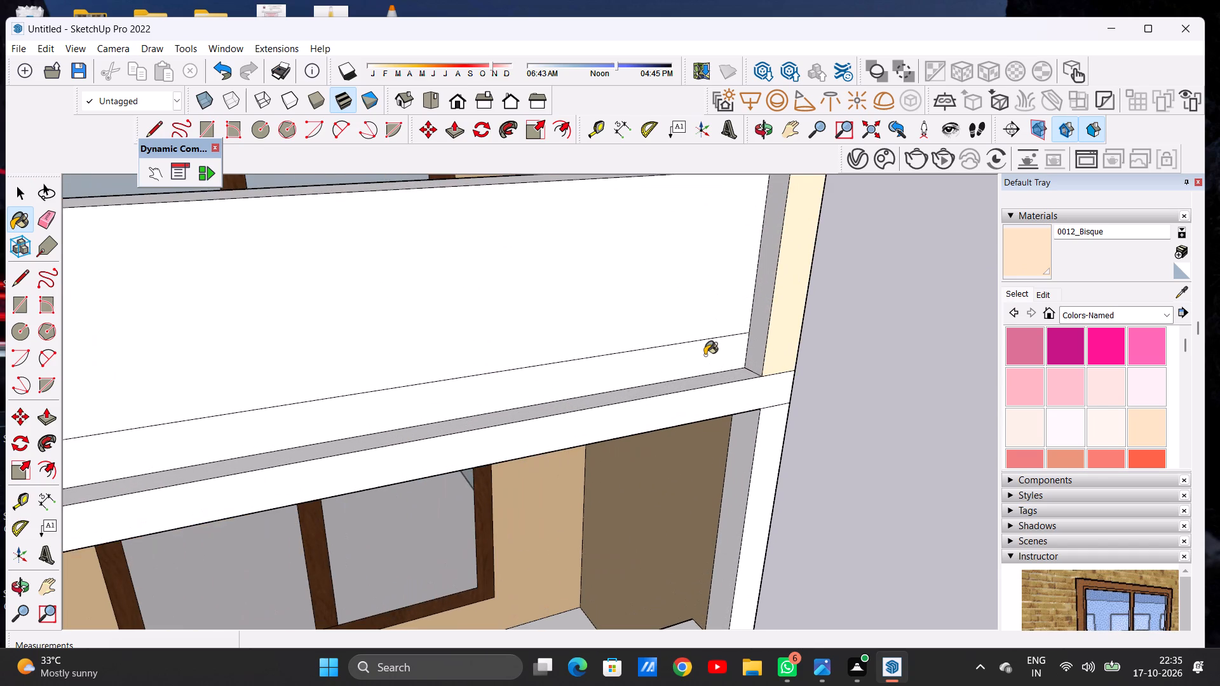
click(705, 355)
click(758, 343)
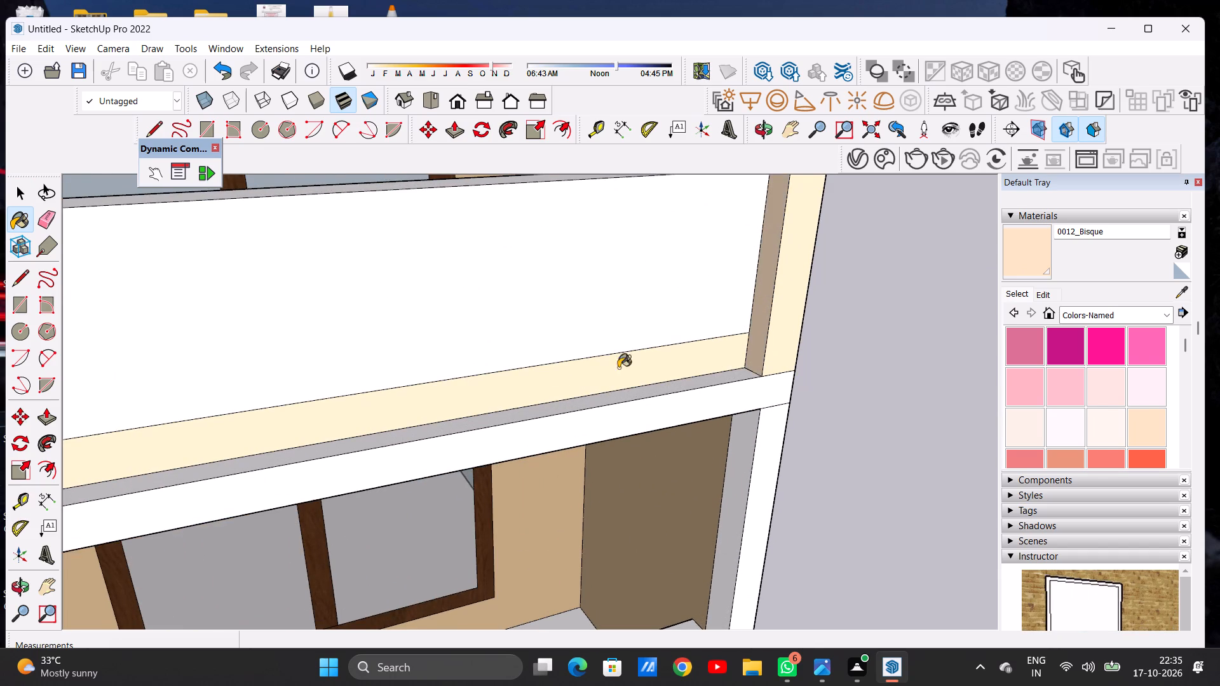
Paint the right third-floor balcony slab's front edge and its narrow ledge with 0012_Bisque.
scroll(548, 386, down, 14)
scroll(519, 406, up, 6)
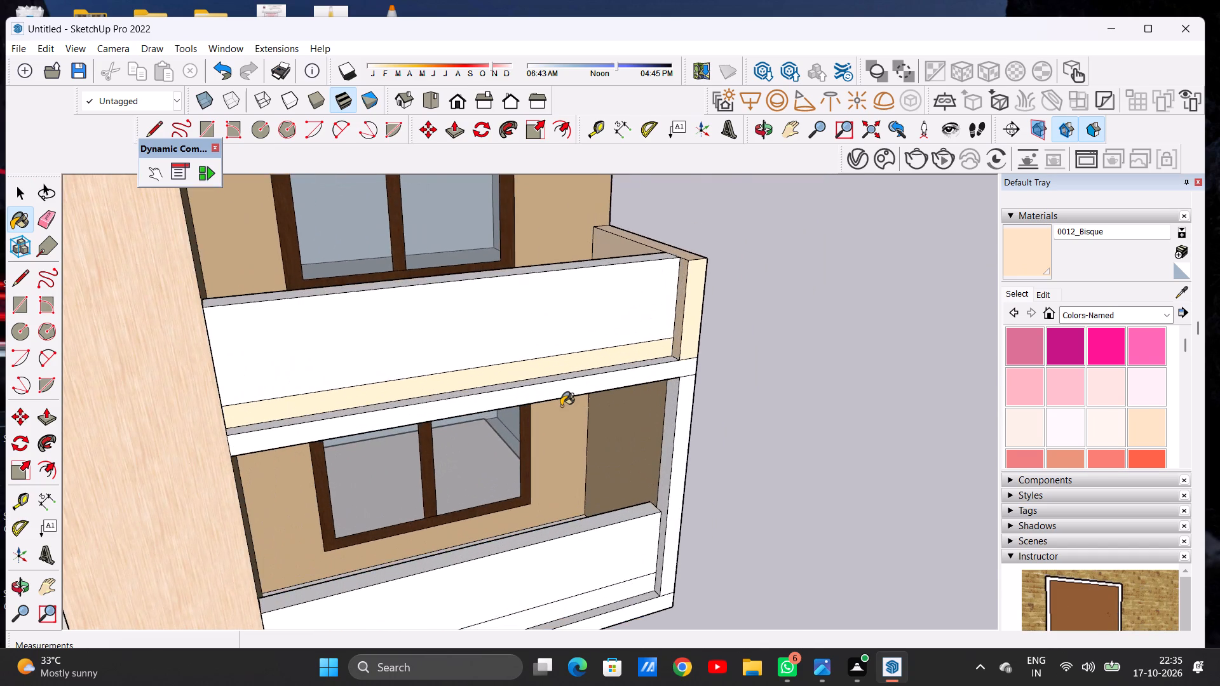
scroll(562, 405, up, 5)
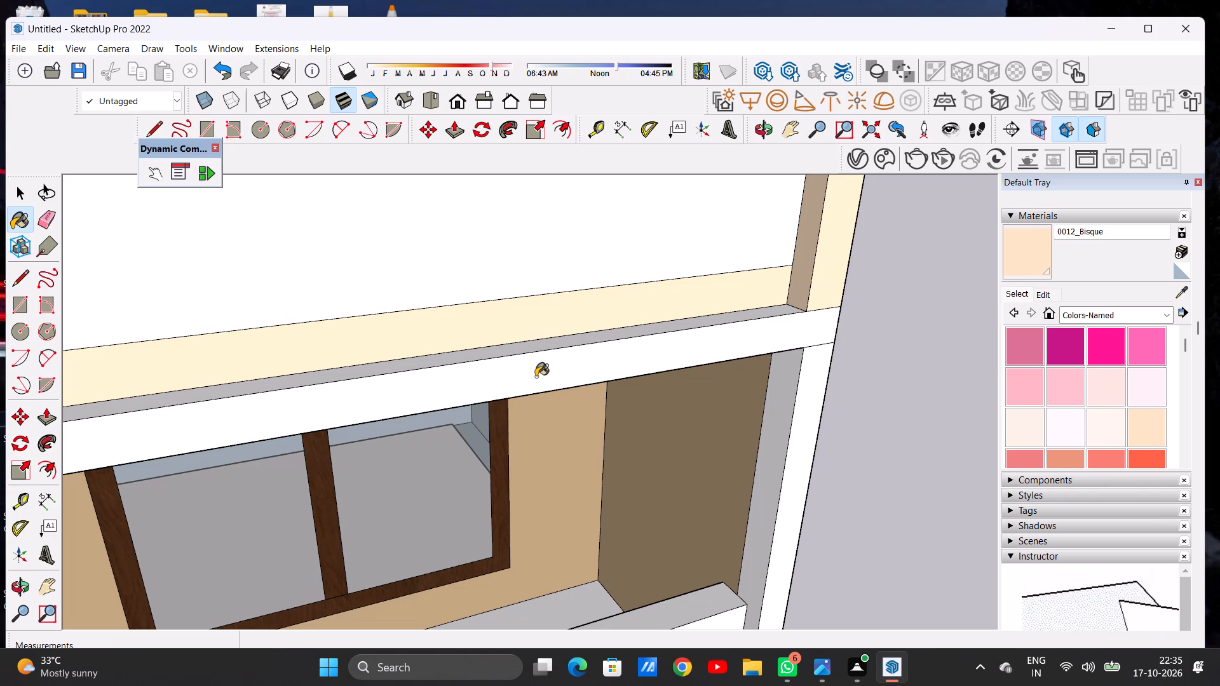
click(536, 377)
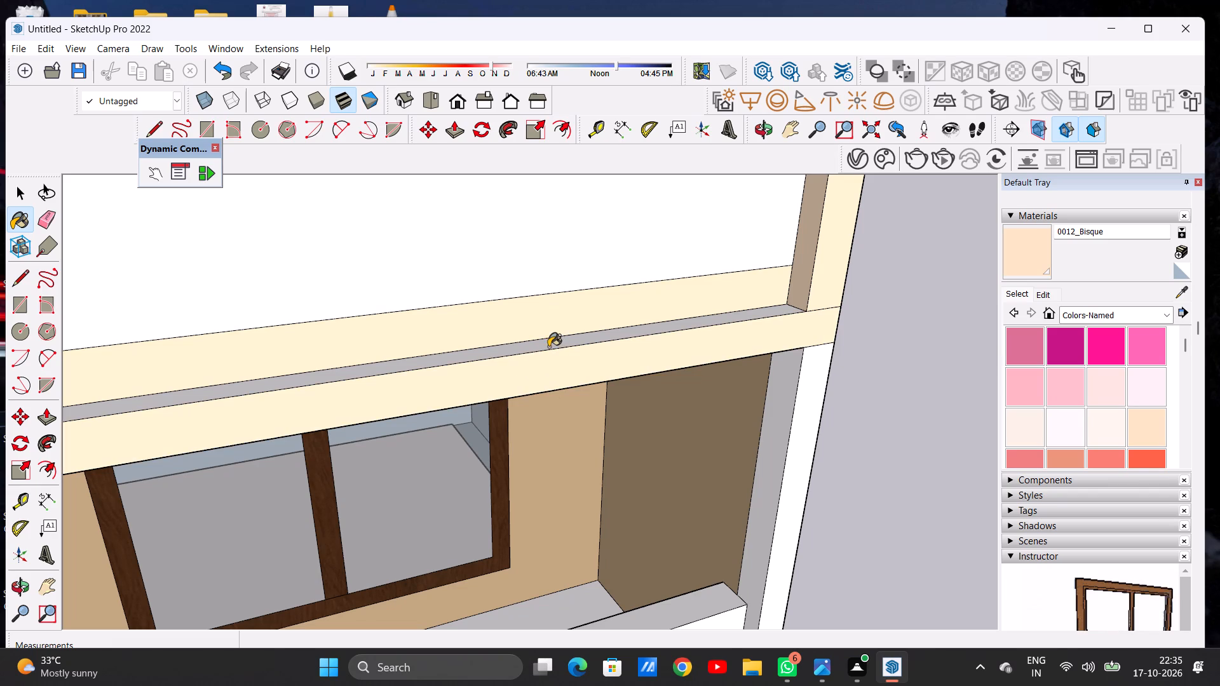
click(538, 345)
scroll(550, 373, down, 10)
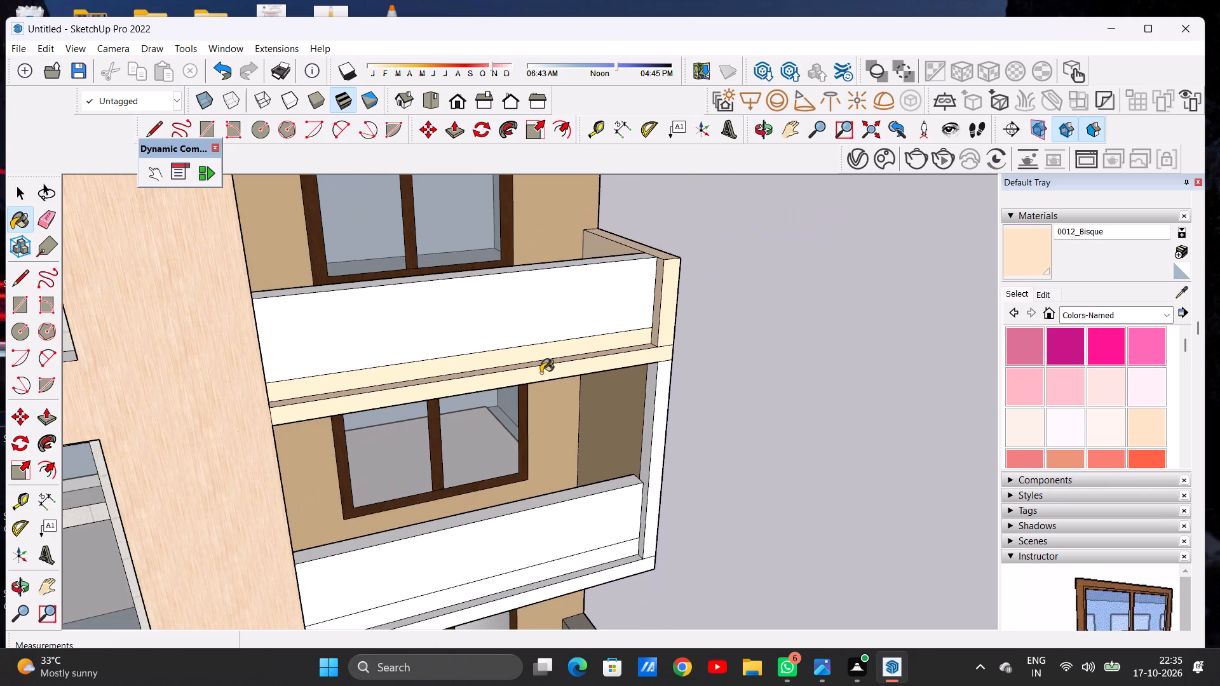
Paint the front and inner faces of the post beneath the right third-floor balcony with 0012_Bisque.
scroll(500, 339, down, 2)
scroll(642, 391, up, 2)
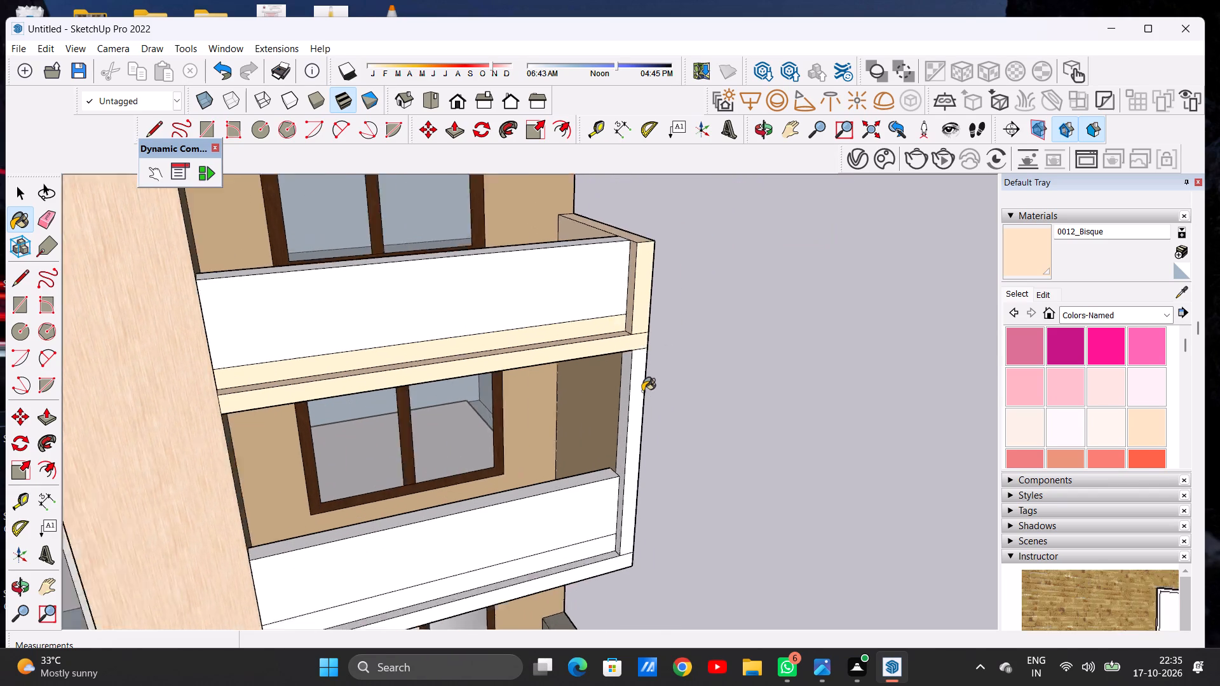
scroll(642, 391, up, 7)
click(648, 338)
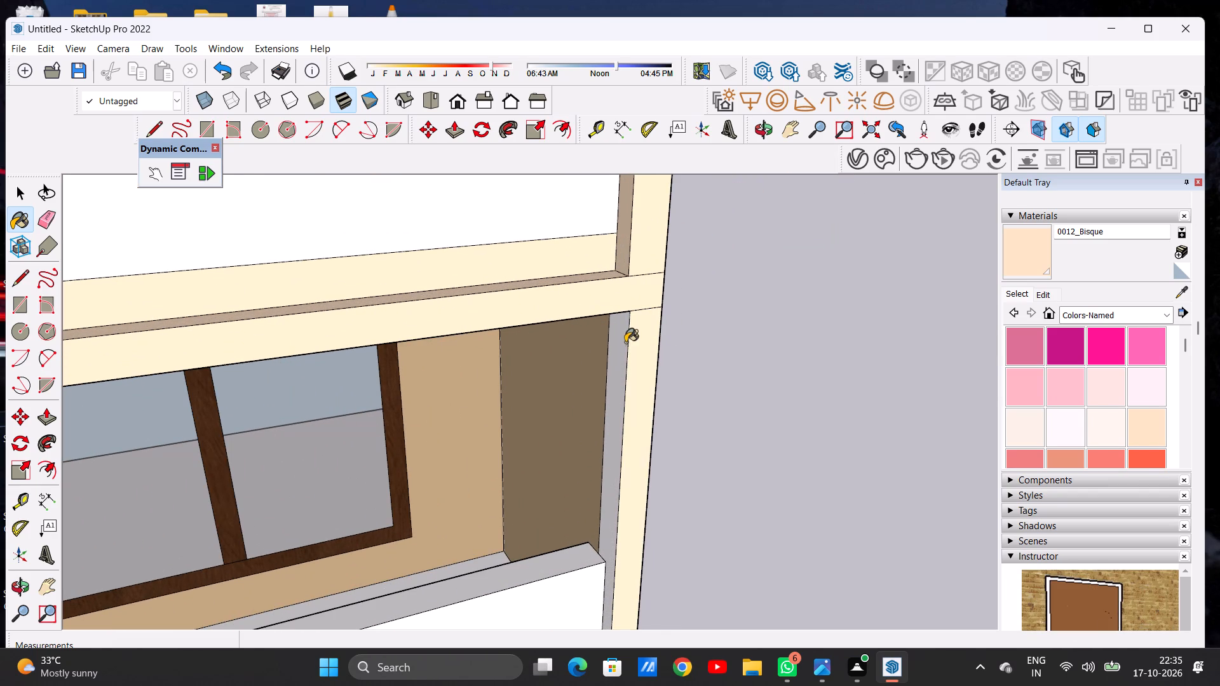
click(621, 347)
scroll(628, 382, down, 13)
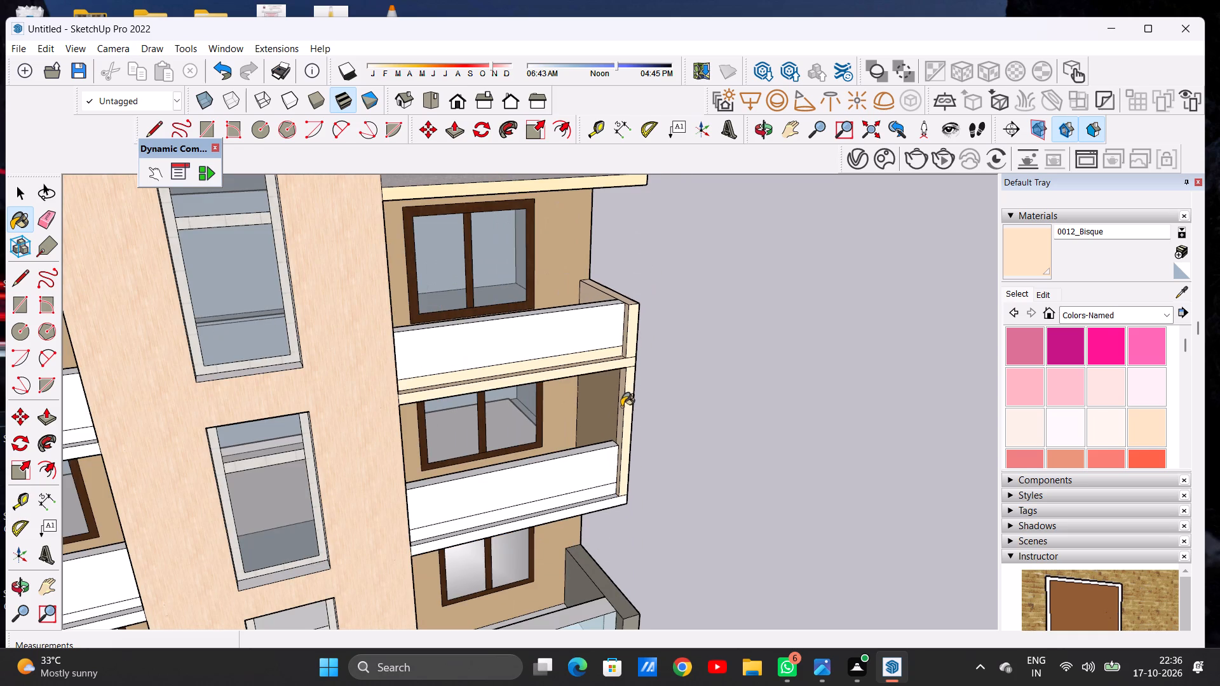
Paint the right second-floor balcony's slab front, narrow ledge and strip below the front panel with 0012_Bisque.
scroll(624, 512, up, 17)
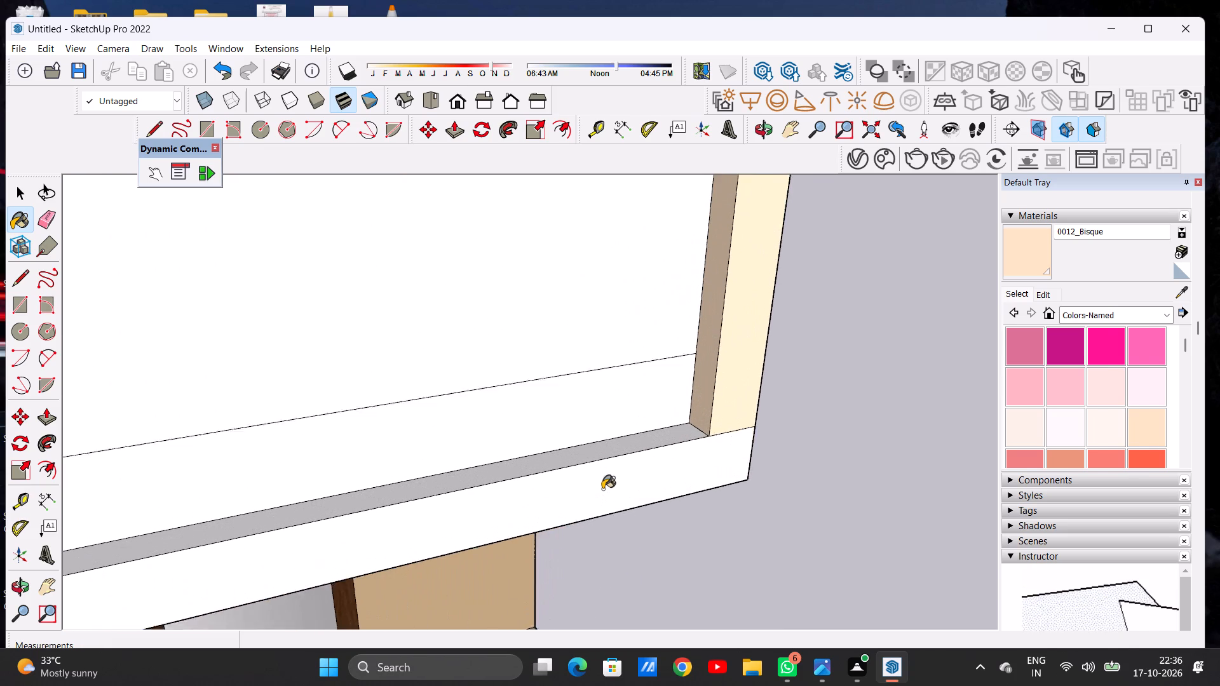
scroll(602, 489, up, 1)
click(604, 488)
click(572, 450)
click(542, 417)
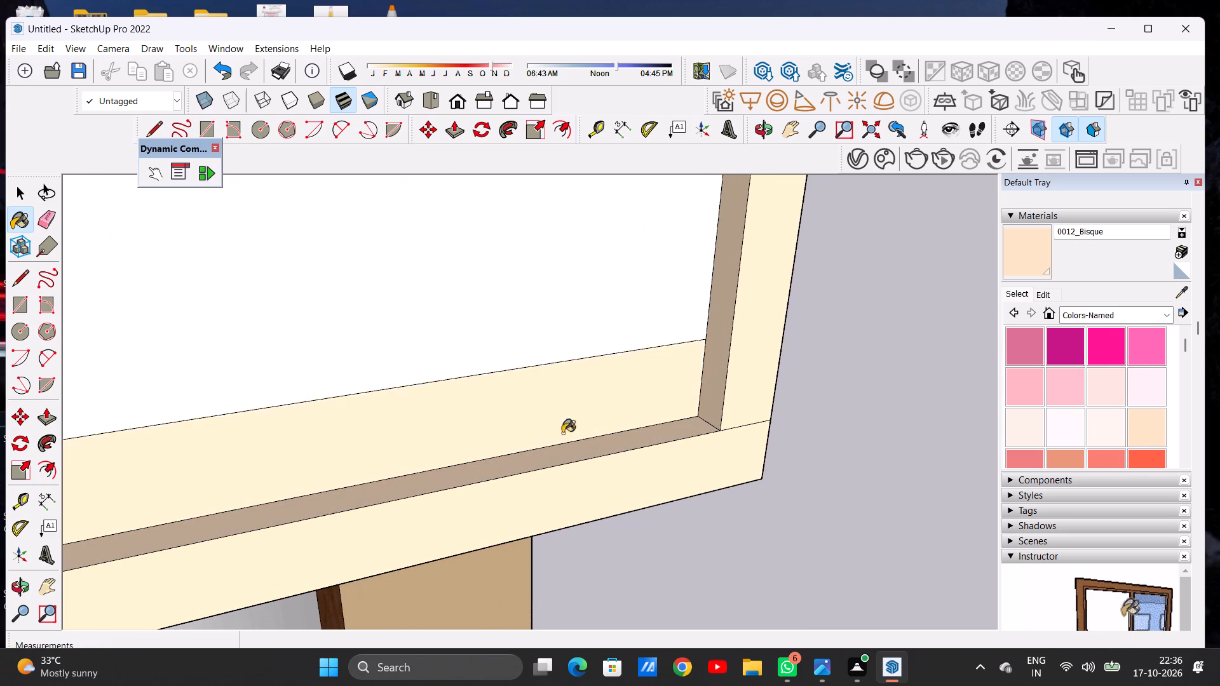
Paint the front face of the left second-floor balcony's post and slab frame with 0012_Bisque.
scroll(592, 434, down, 18)
middle_drag(640, 471, 156, 438)
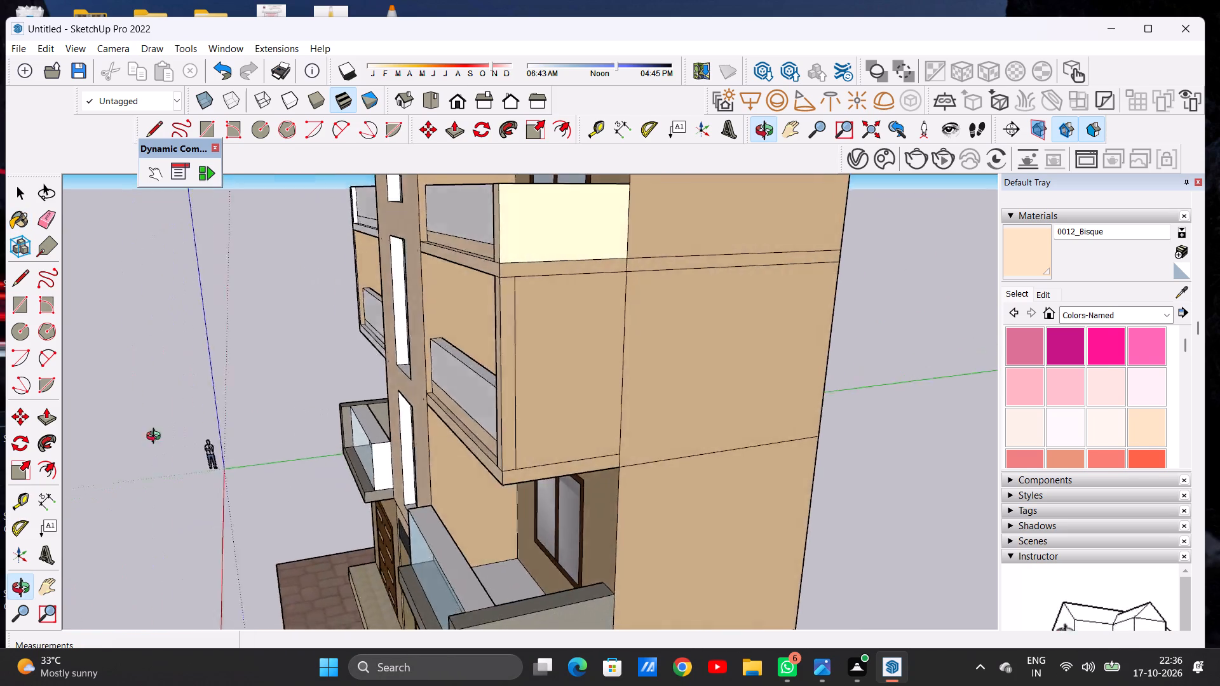
middle_drag(156, 438, 590, 462)
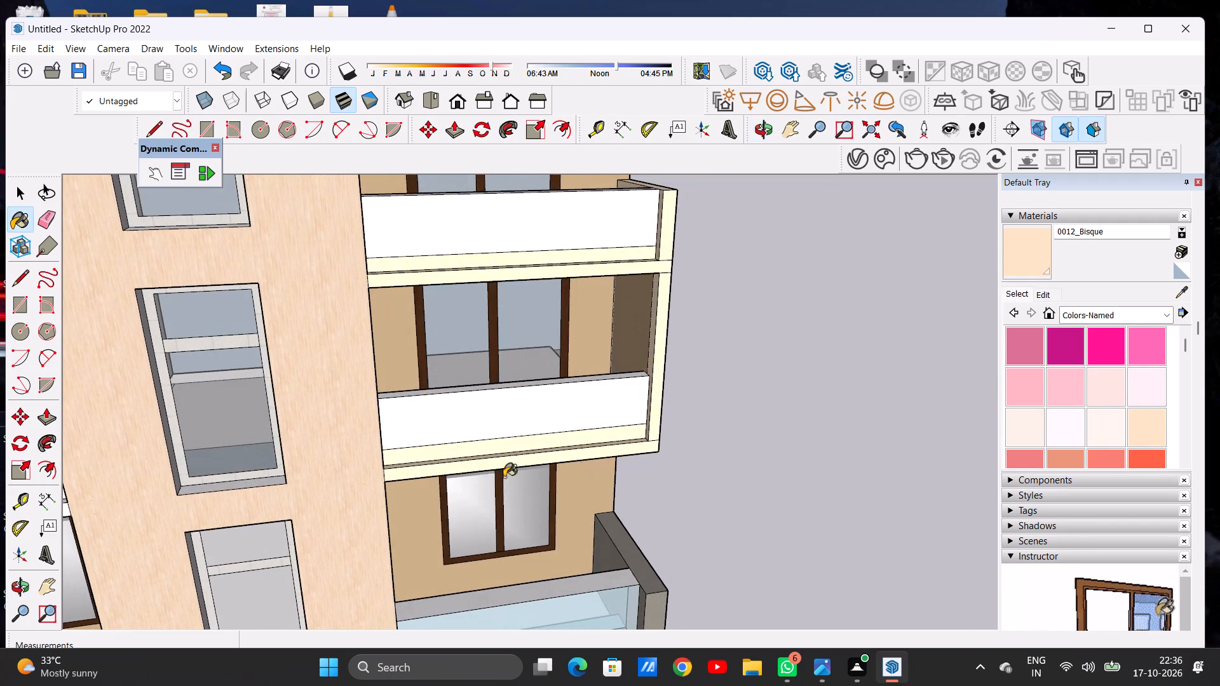
middle_drag(478, 477, 183, 473)
scroll(743, 464, down, 6)
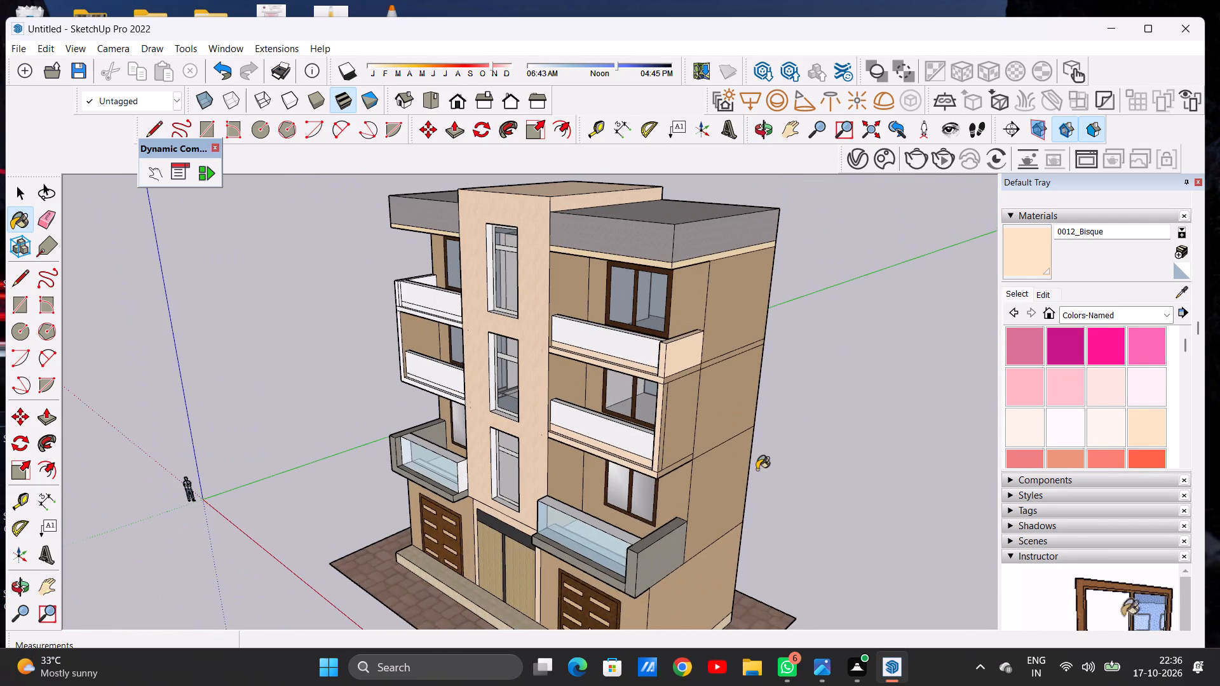
middle_drag(505, 459, 843, 410)
scroll(378, 419, up, 2)
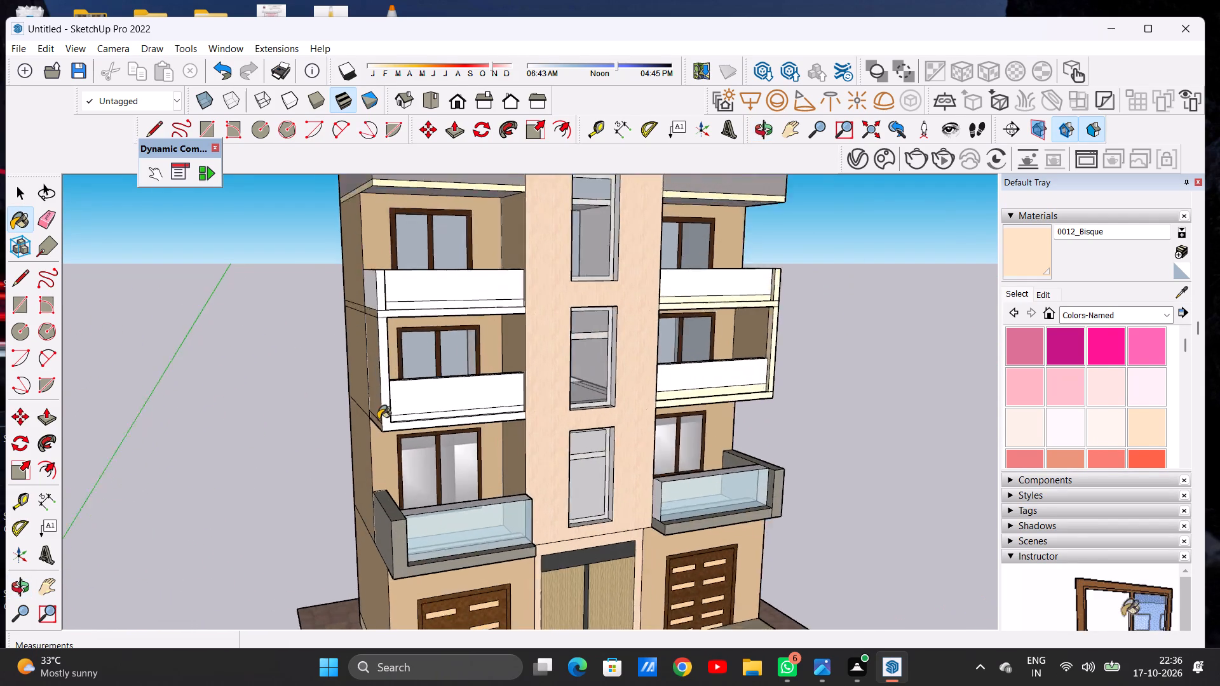
scroll(378, 419, up, 5)
middle_drag(410, 413, 423, 469)
scroll(423, 472, up, 5)
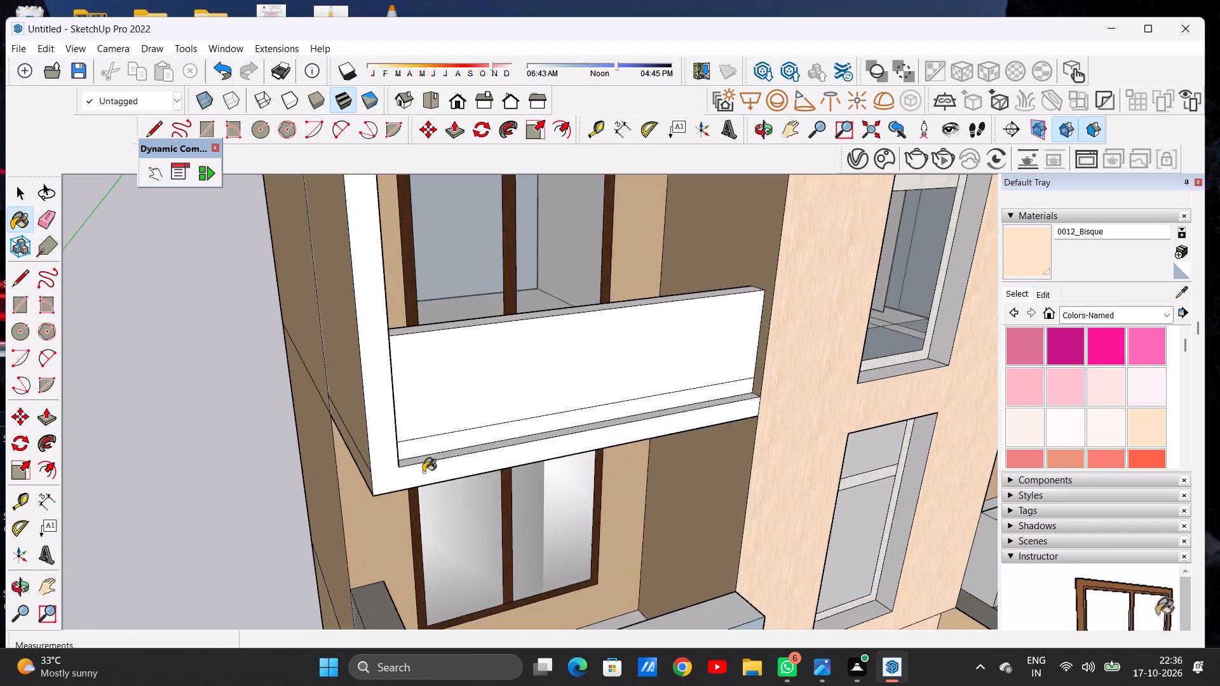
scroll(423, 472, up, 6)
click(379, 466)
Paint the left second-floor balcony's narrow ledge and the strip below its front panel with 0012_Bisque.
middle_drag(490, 437, 472, 498)
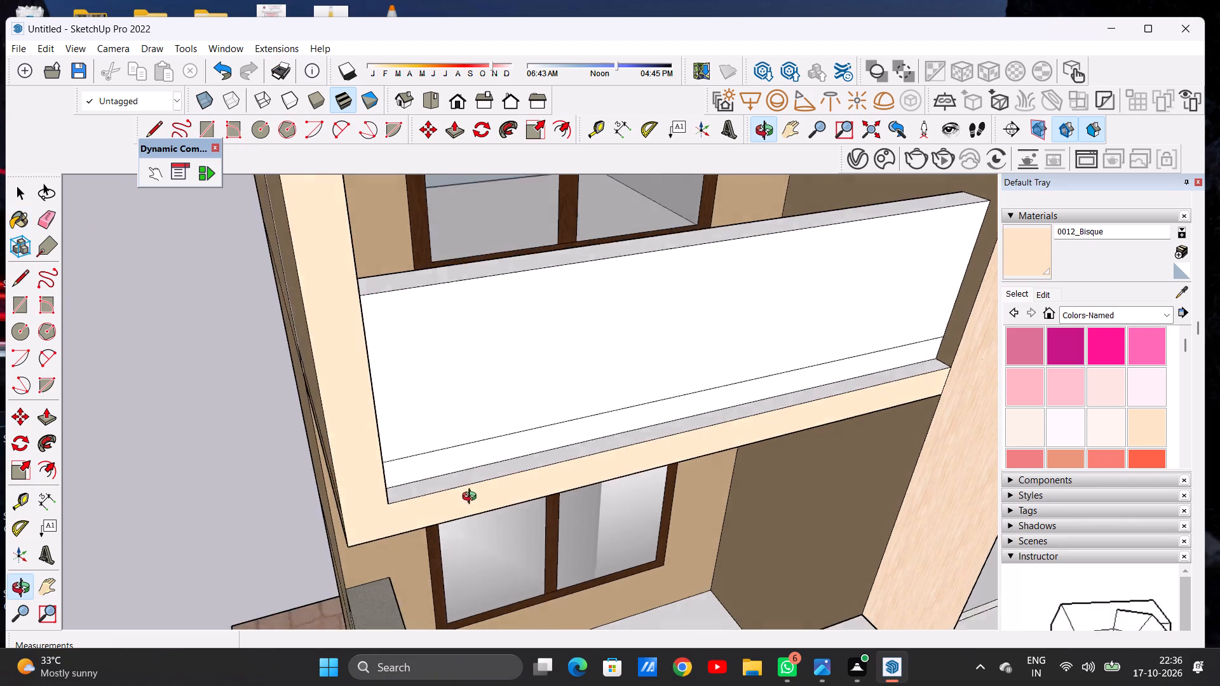
middle_drag(472, 498, 471, 499)
scroll(457, 485, up, 6)
click(434, 490)
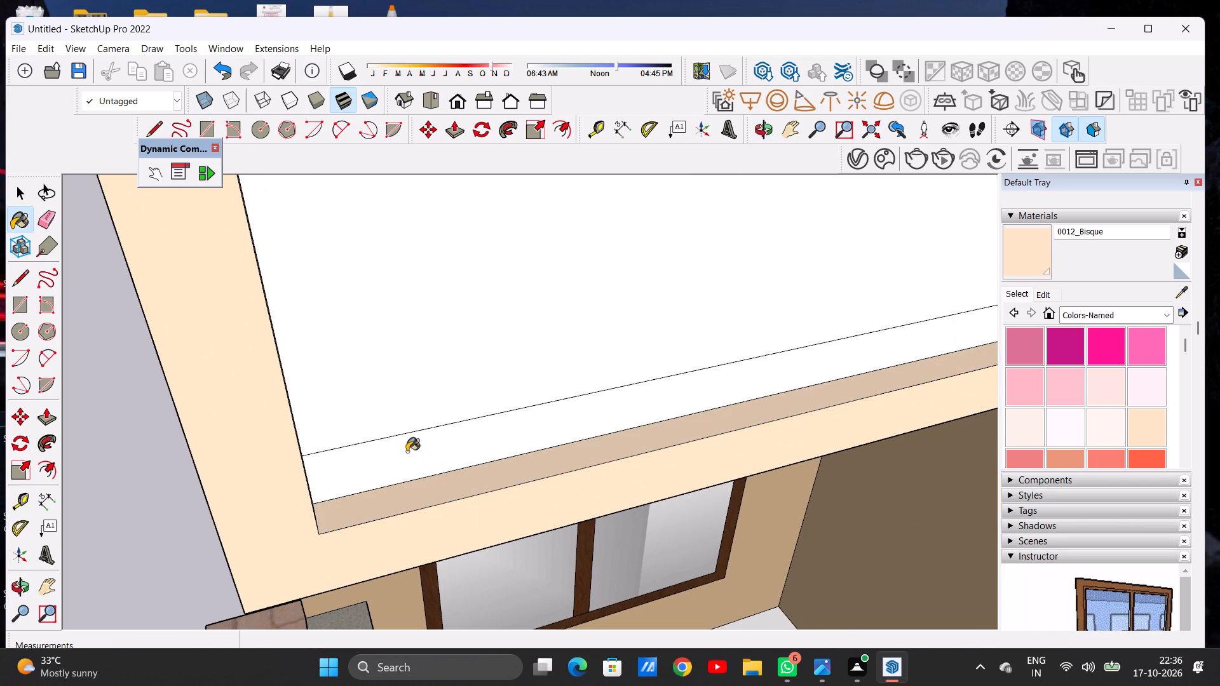
click(407, 452)
scroll(423, 508, down, 17)
middle_drag(456, 501, 487, 410)
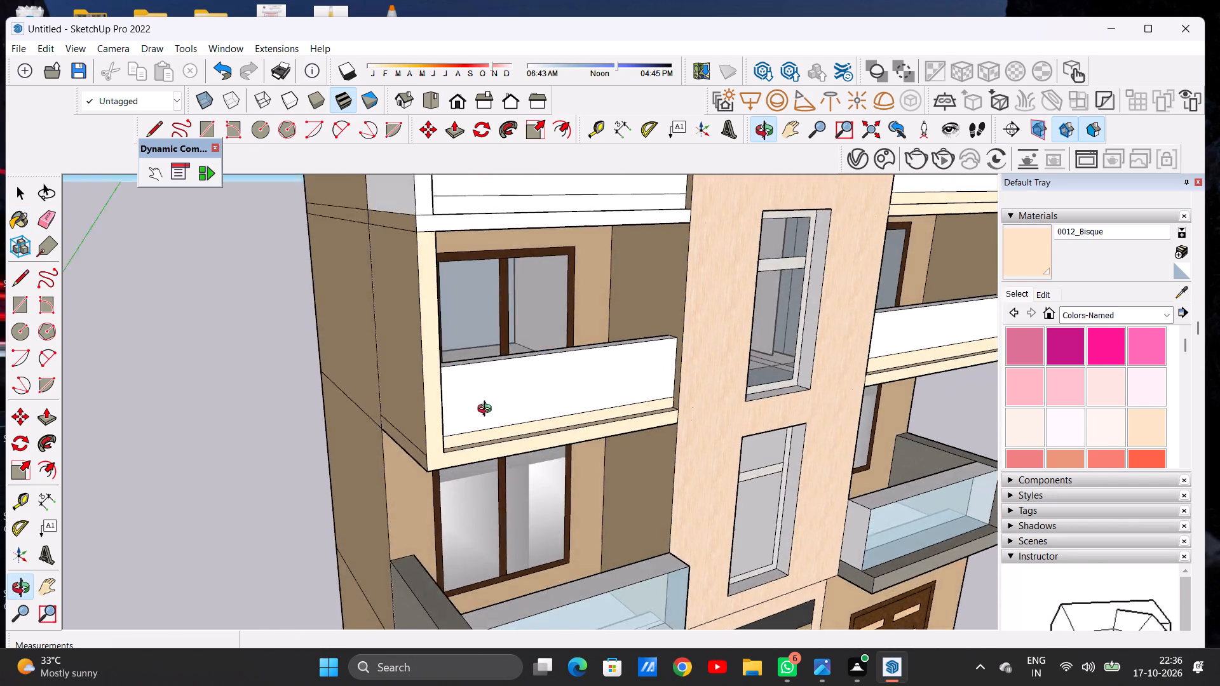
Paint the top, outer and front faces of the left third-floor balcony's end wall with 0012_Bisque.
middle_drag(487, 410, 432, 403)
scroll(416, 444, down, 7)
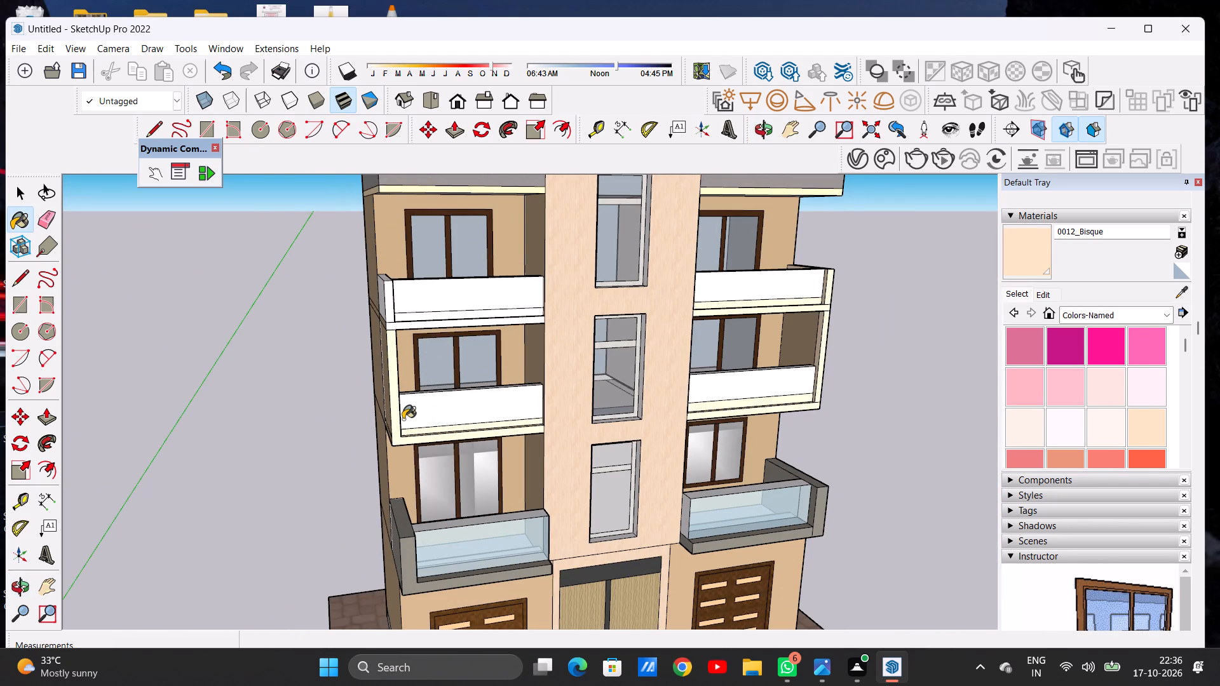
scroll(441, 424, up, 6)
scroll(396, 422, down, 5)
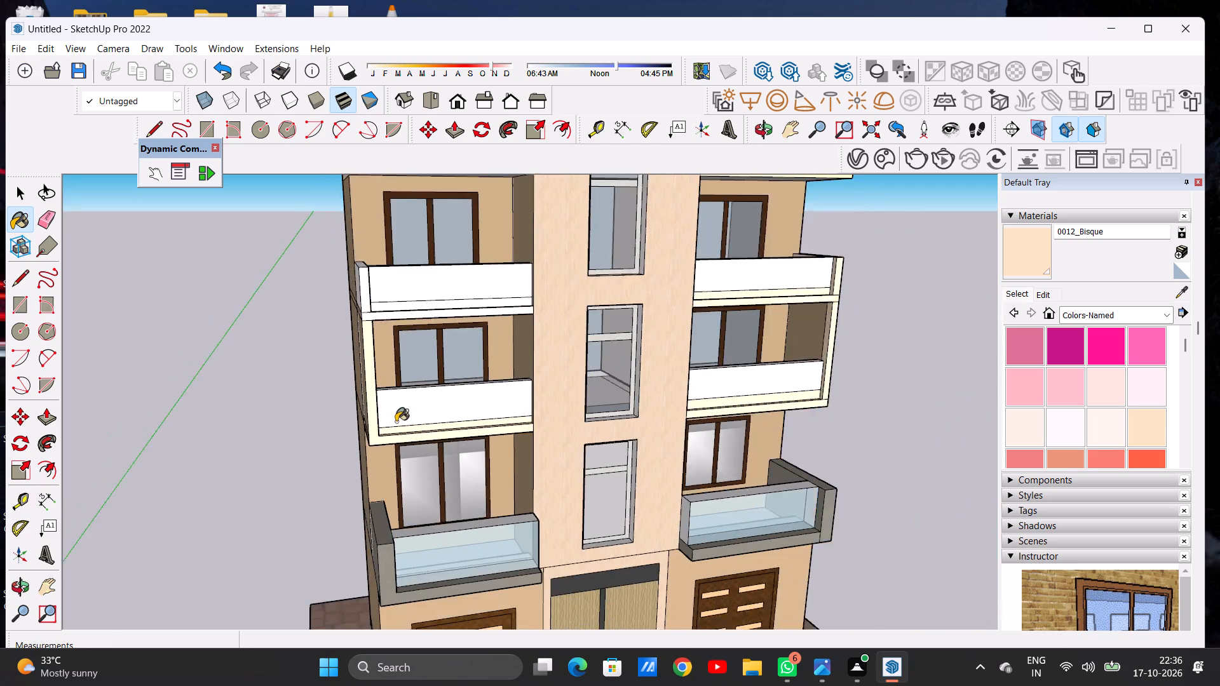
scroll(396, 422, down, 4)
scroll(362, 321, up, 9)
middle_drag(365, 312, 440, 347)
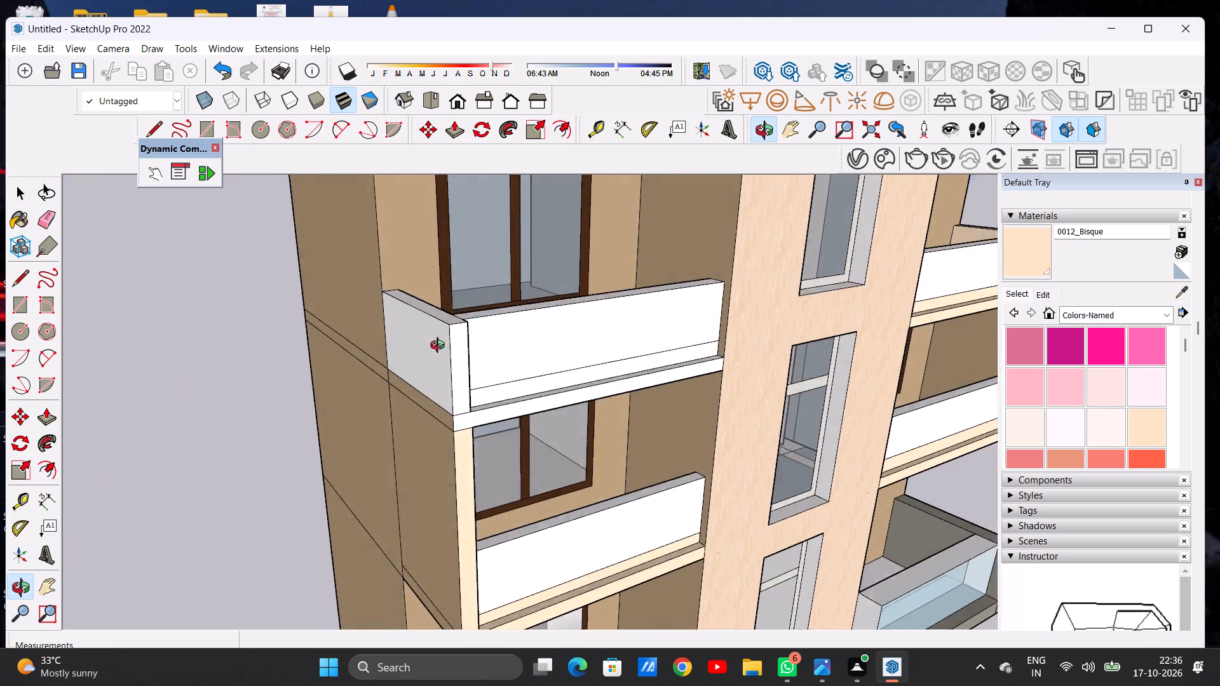
middle_drag(440, 347, 402, 375)
scroll(394, 362, up, 5)
click(414, 344)
click(398, 369)
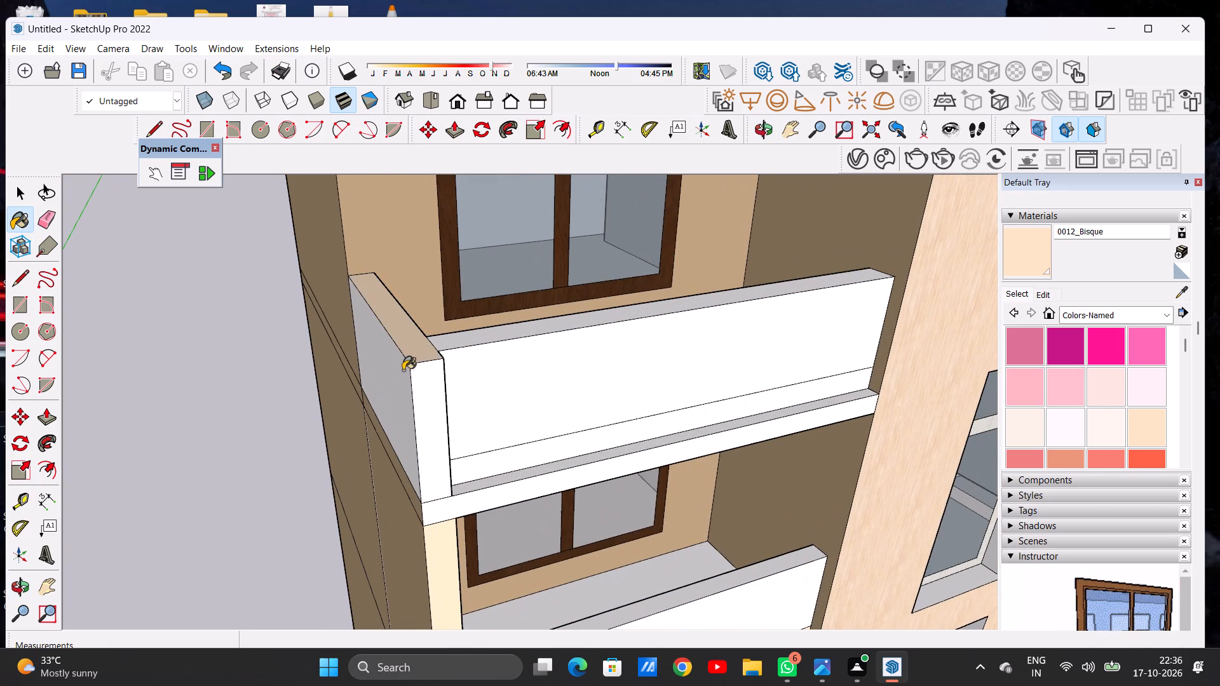
click(429, 373)
Paint the strip below the front panel, narrow ledge and slab front of the left third-floor balcony with 0012_Bisque.
scroll(463, 477, up, 5)
click(477, 466)
click(481, 484)
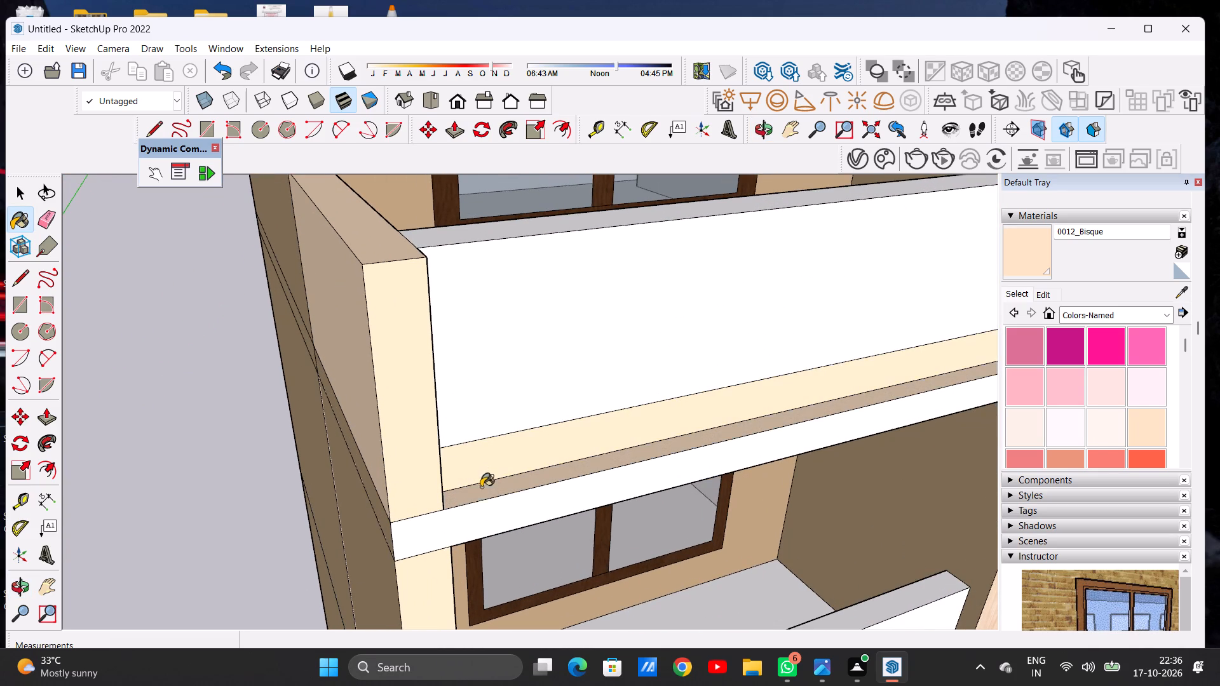
click(481, 508)
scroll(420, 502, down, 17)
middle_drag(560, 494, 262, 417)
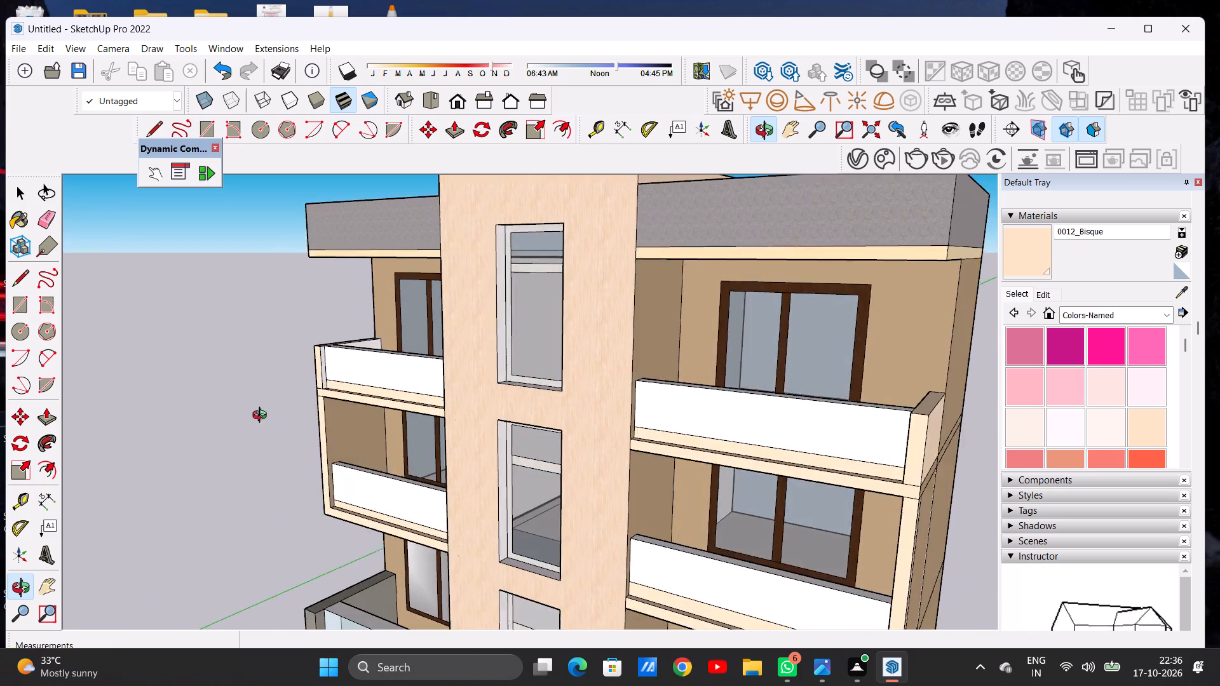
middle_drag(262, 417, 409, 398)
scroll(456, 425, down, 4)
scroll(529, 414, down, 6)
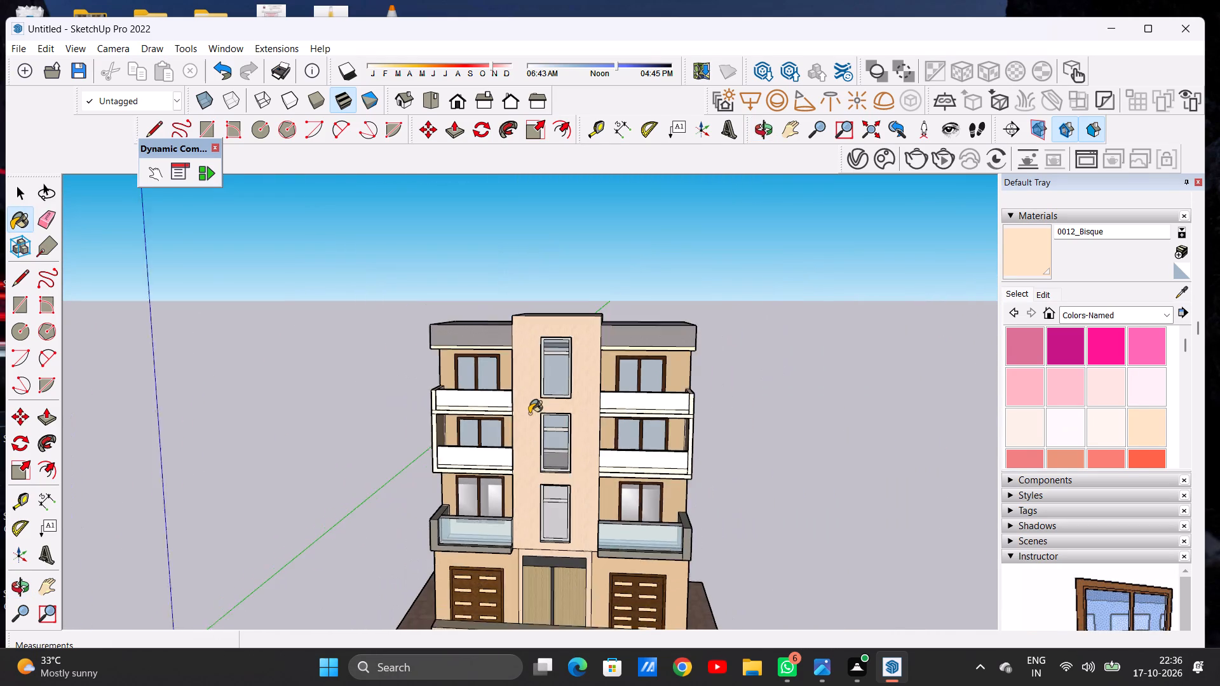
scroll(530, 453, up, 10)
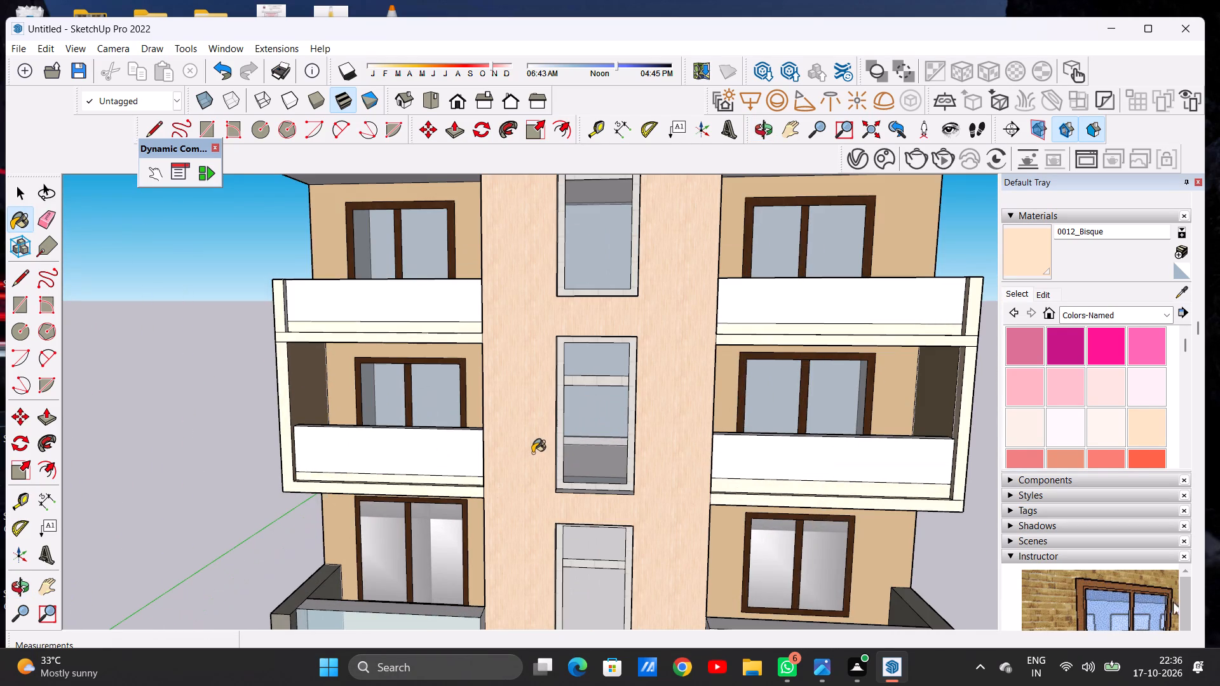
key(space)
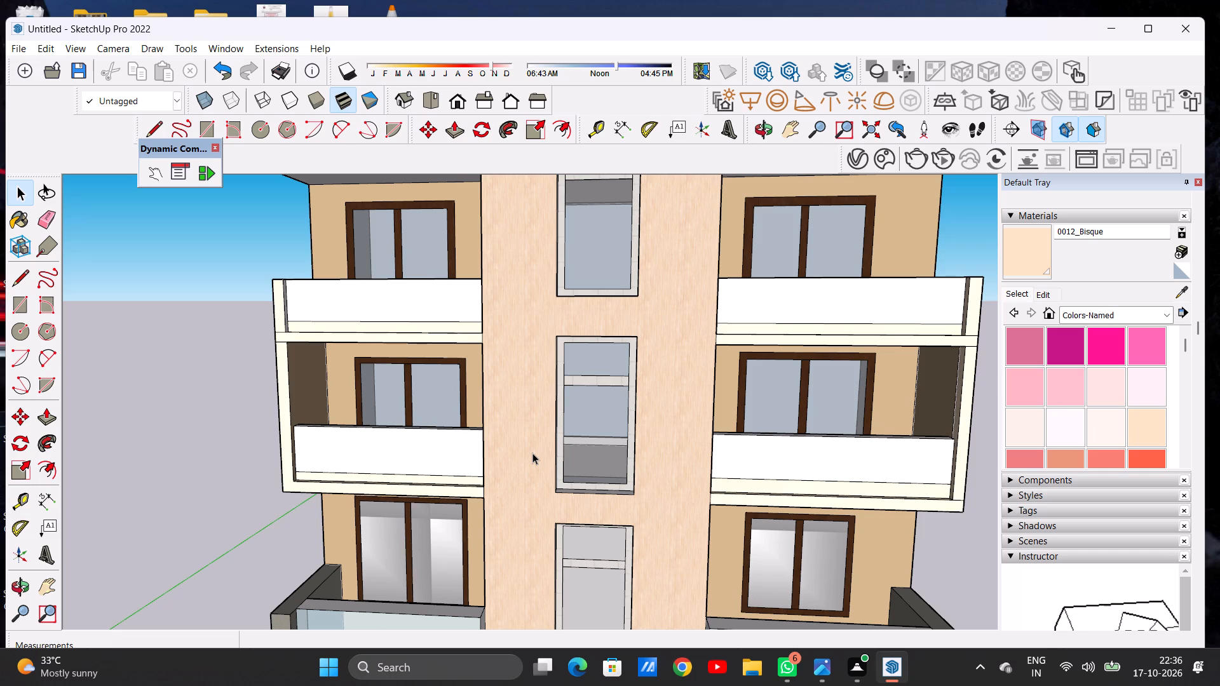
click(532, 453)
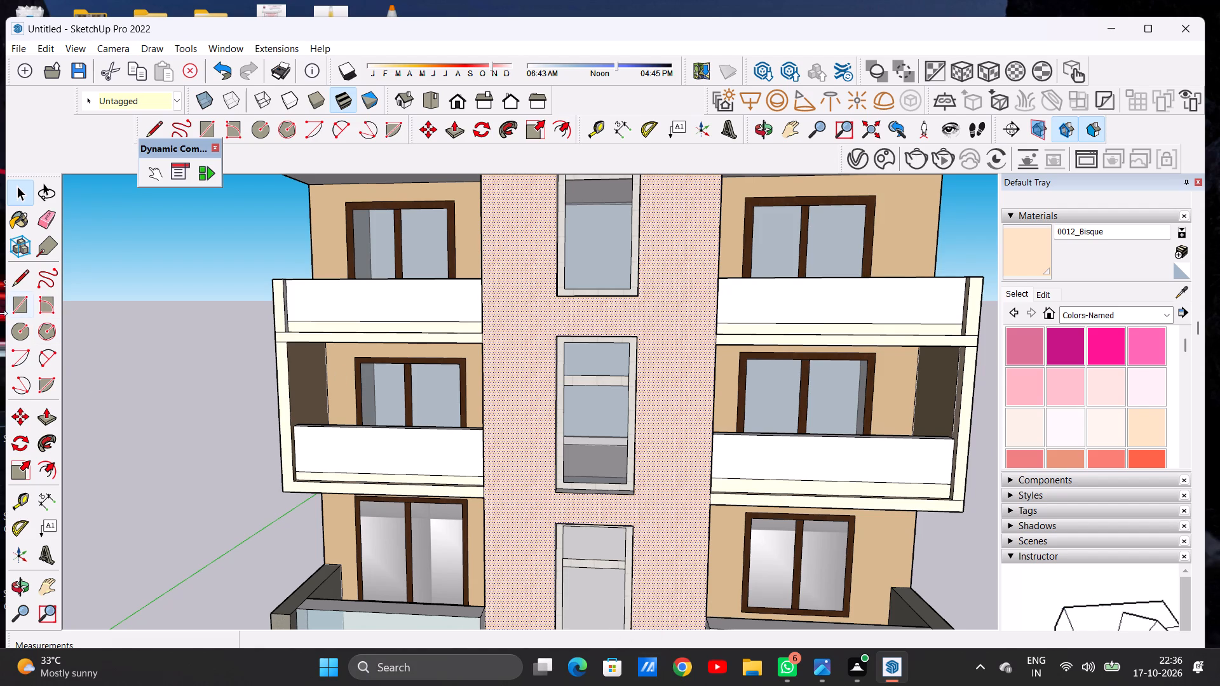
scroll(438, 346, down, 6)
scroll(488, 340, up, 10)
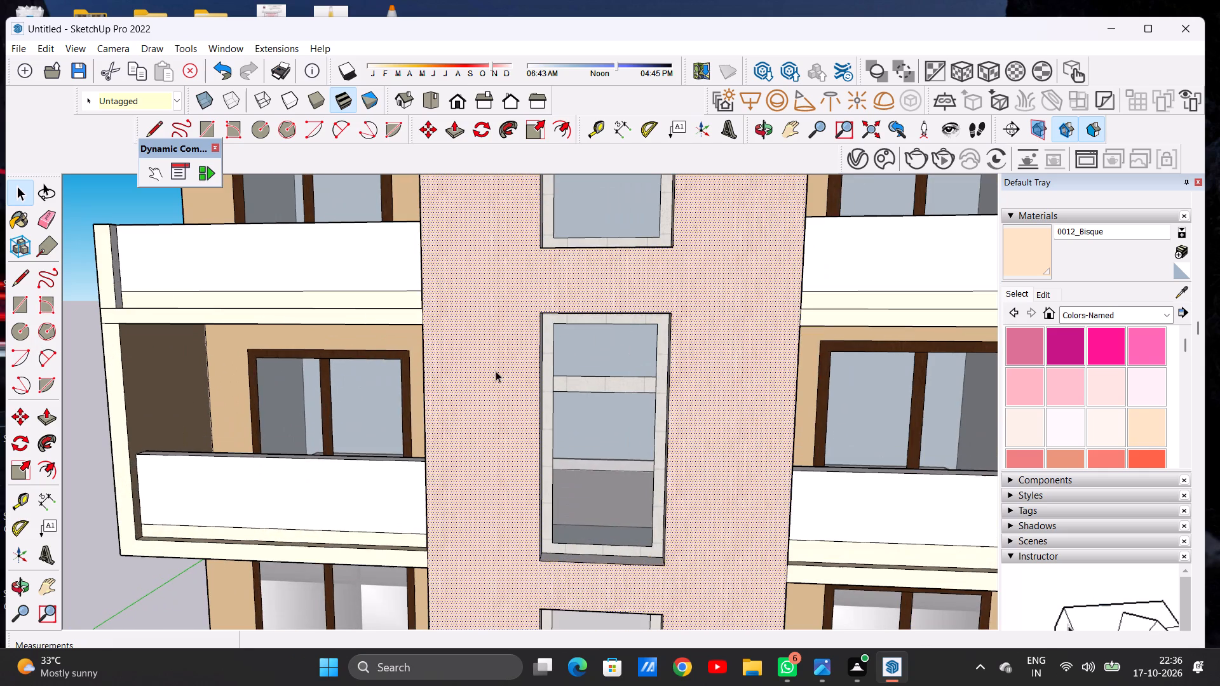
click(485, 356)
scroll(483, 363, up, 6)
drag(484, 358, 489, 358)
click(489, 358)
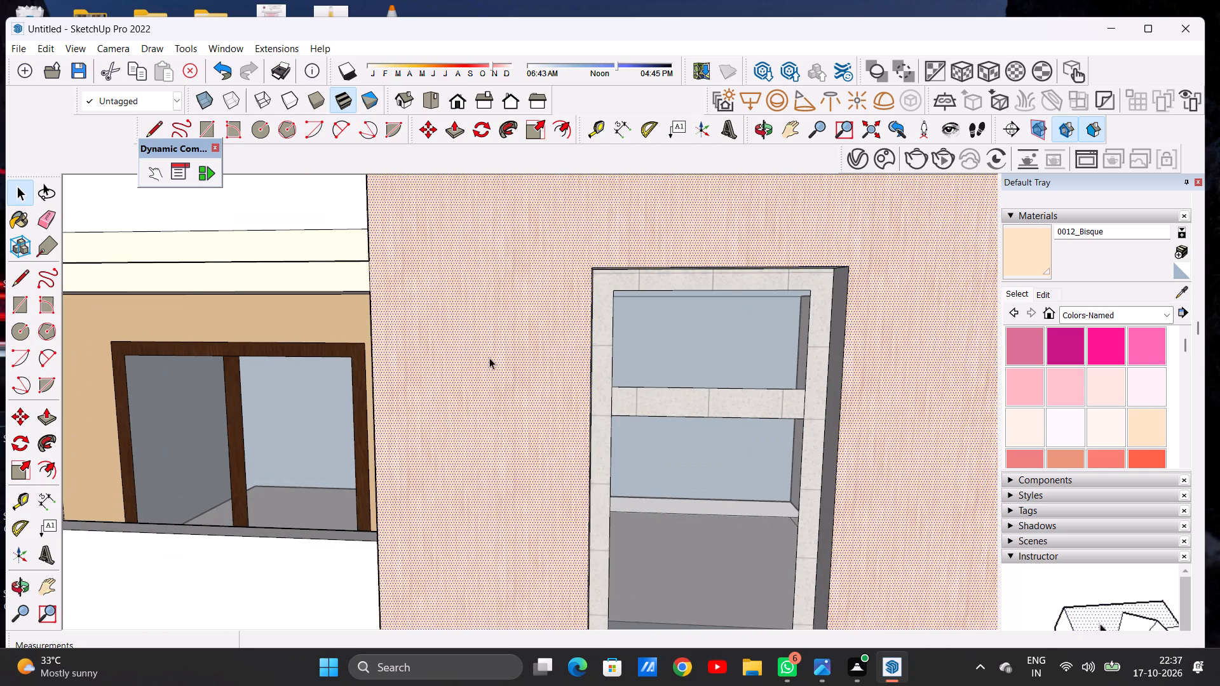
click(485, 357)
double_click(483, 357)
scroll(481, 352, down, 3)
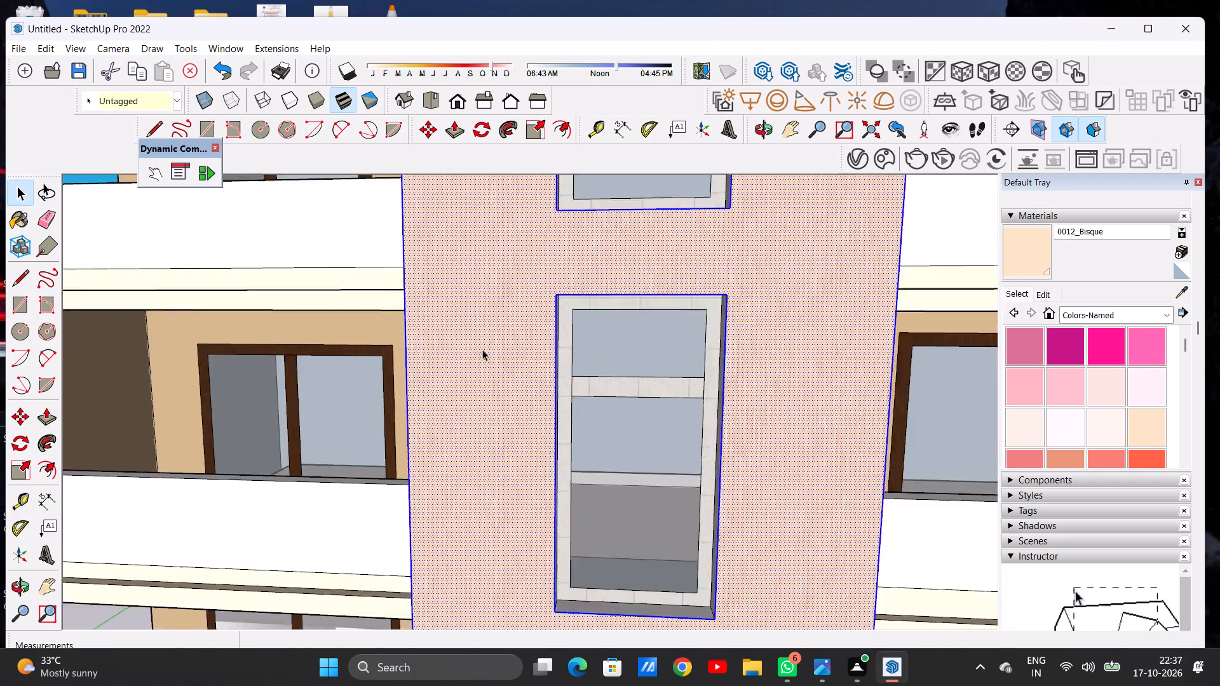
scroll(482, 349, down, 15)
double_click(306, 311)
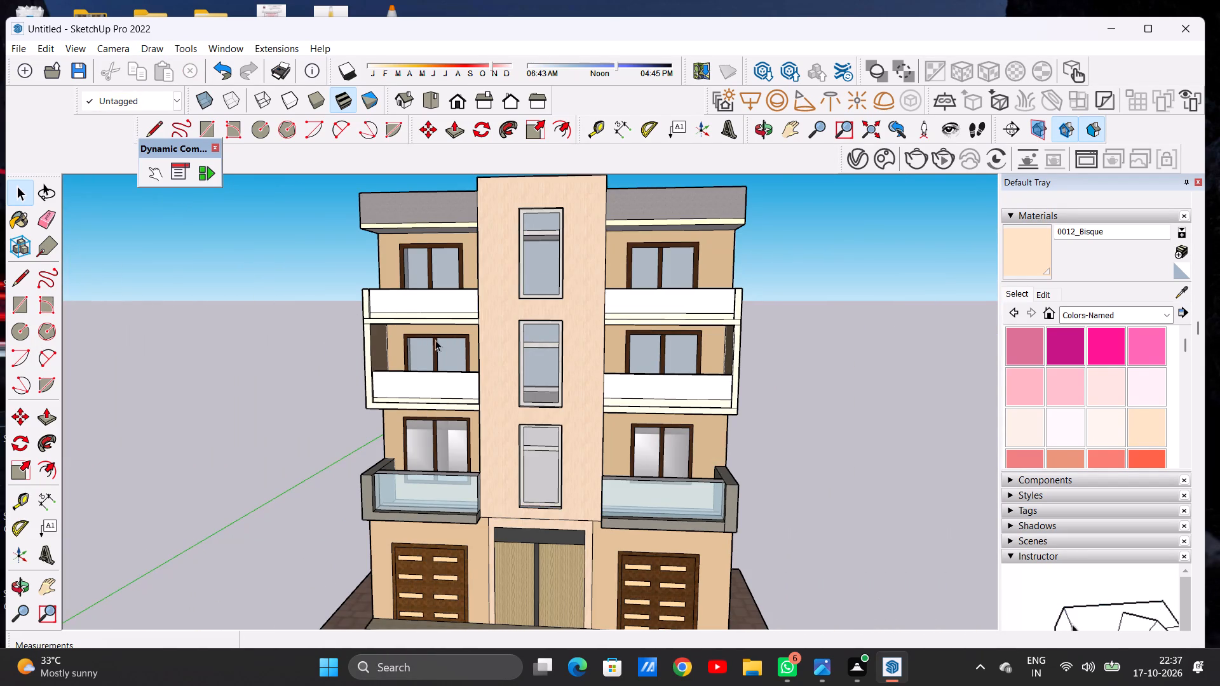
Examine the whole elevation from the front, sides and above, checking the balcony finishes for unpainted faces.
scroll(456, 337, up, 11)
scroll(512, 341, down, 20)
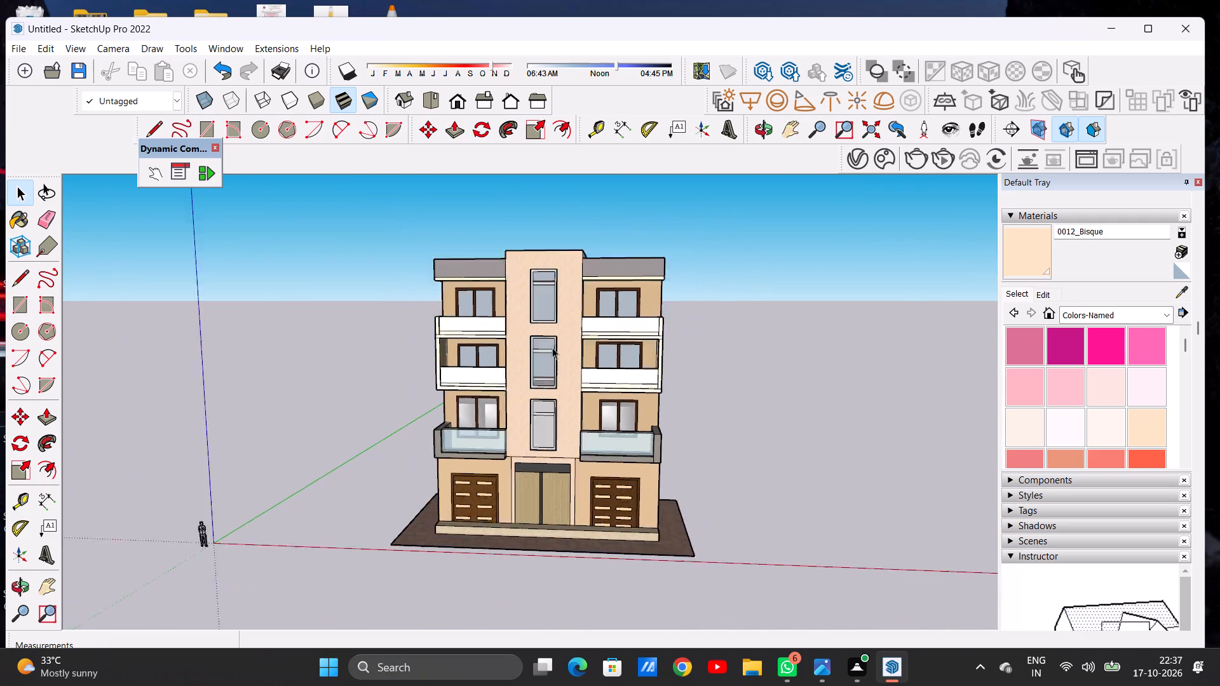
scroll(552, 347, down, 2)
scroll(534, 419, up, 7)
middle_drag(471, 354, 625, 354)
middle_drag(621, 354, 523, 354)
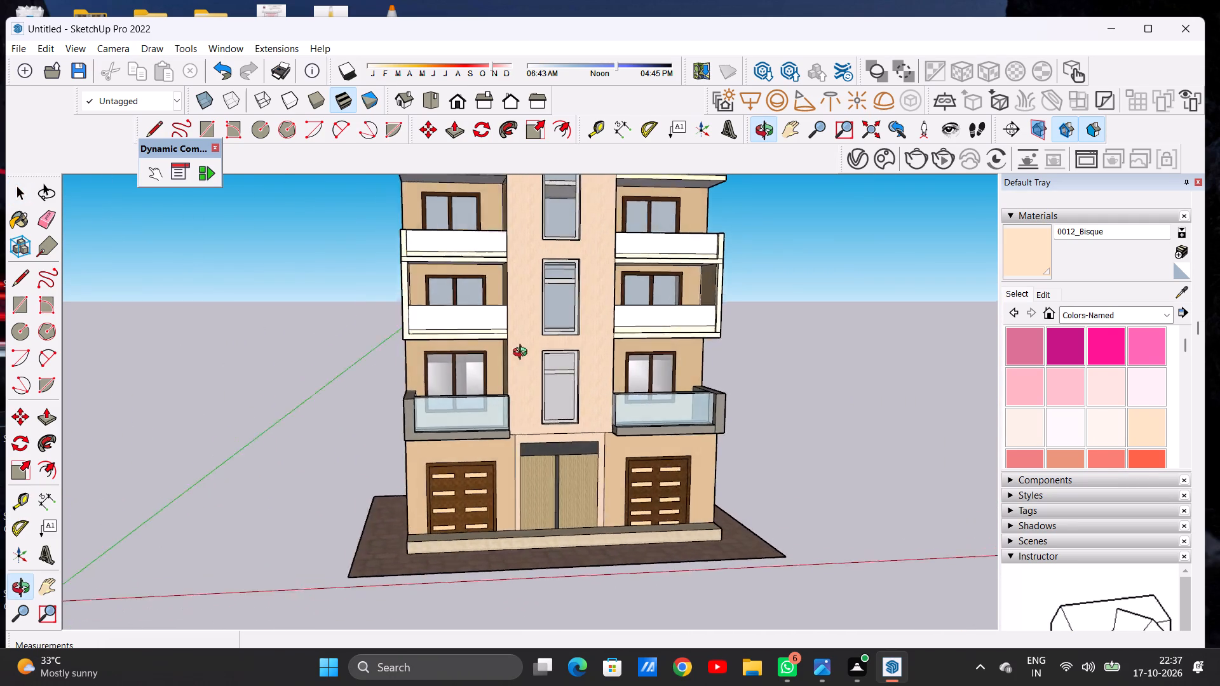
middle_drag(523, 354, 233, 412)
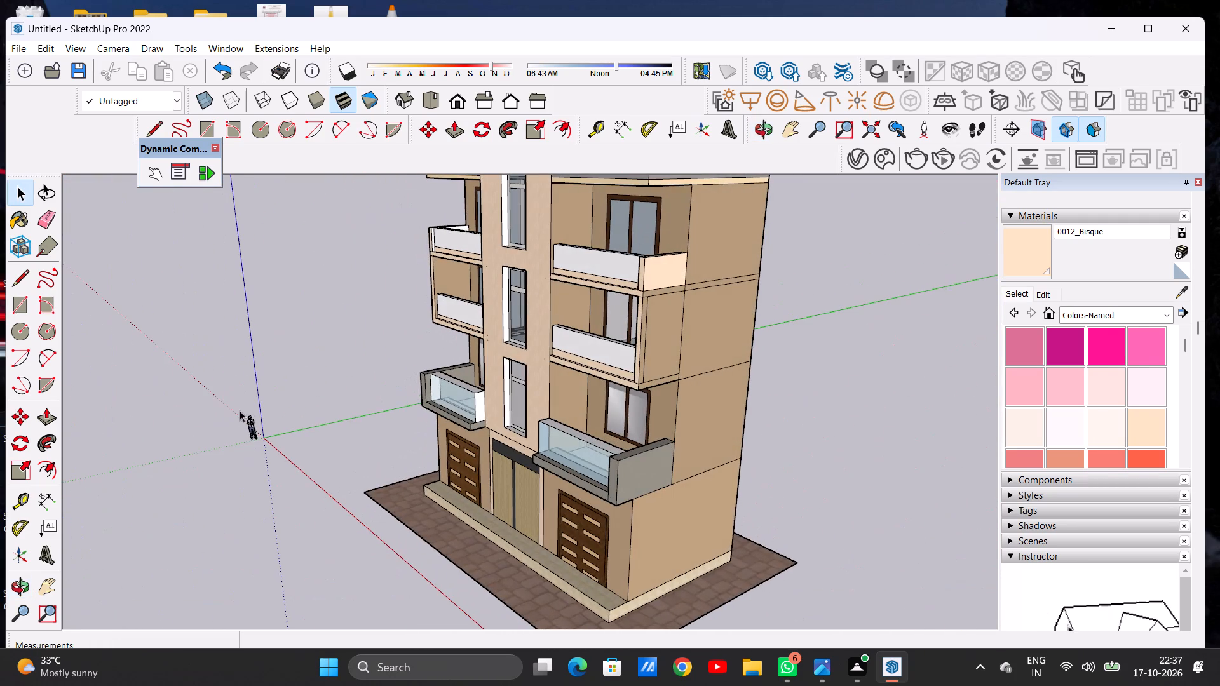
middle_drag(632, 286, 752, 293)
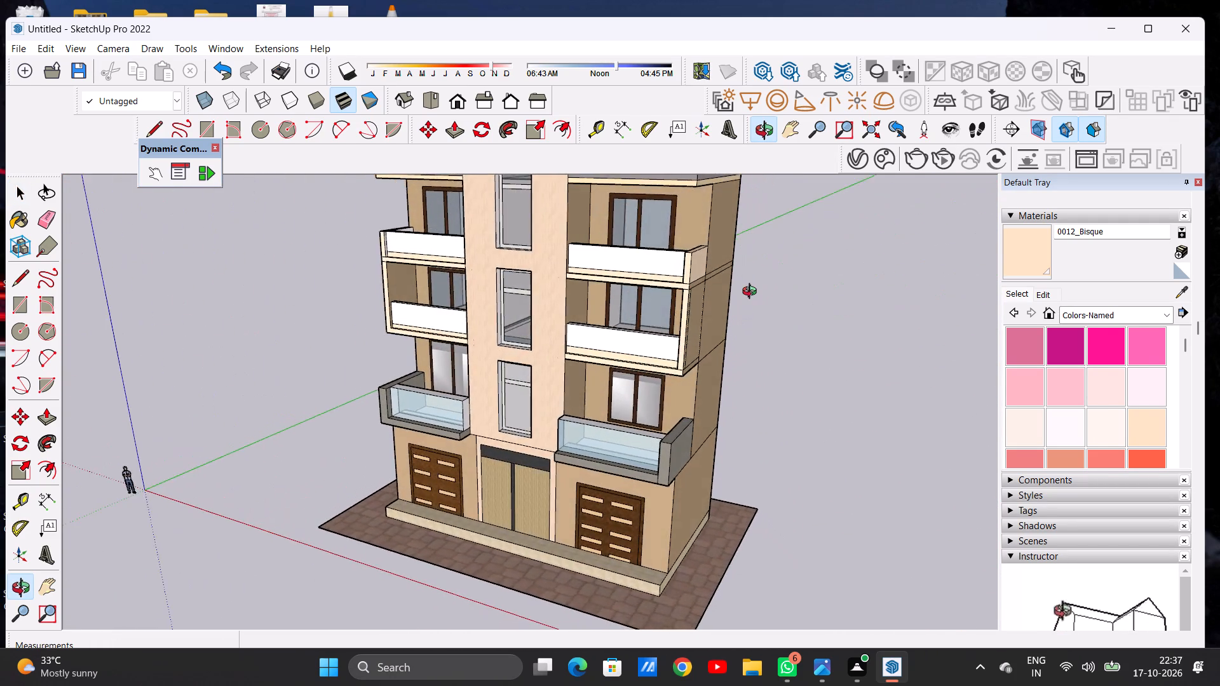
middle_drag(752, 293, 609, 292)
scroll(643, 306, up, 1)
scroll(685, 322, down, 4)
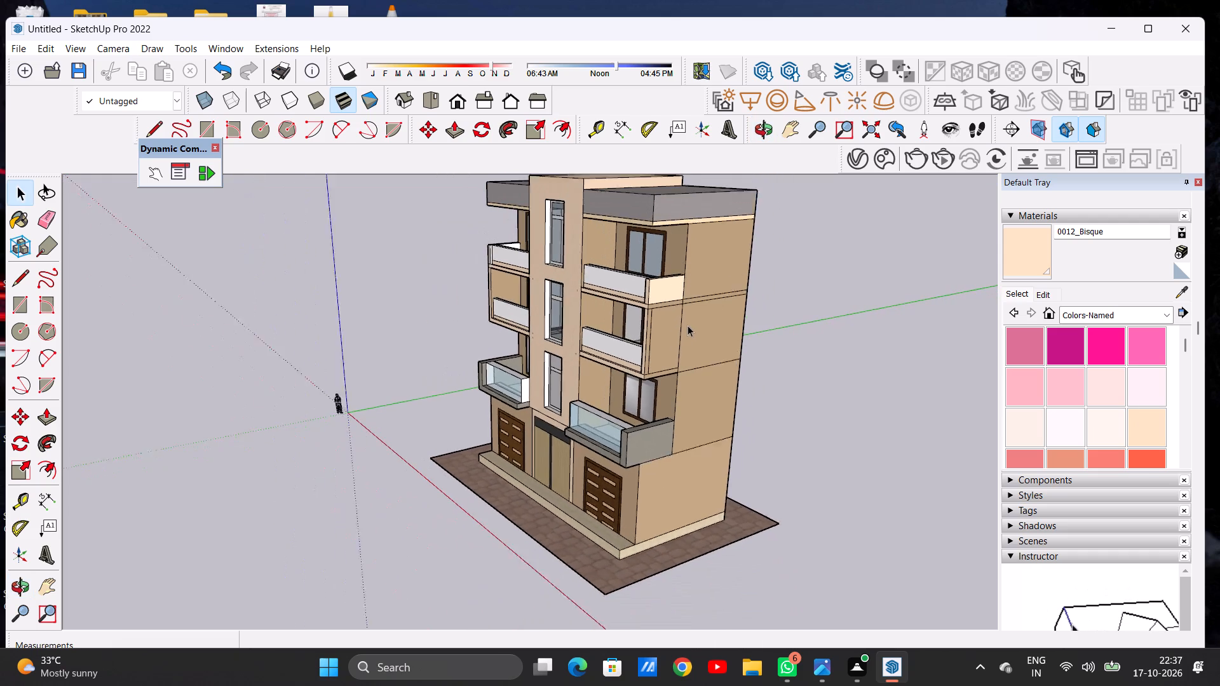
scroll(688, 325, down, 1)
middle_drag(640, 307, 853, 278)
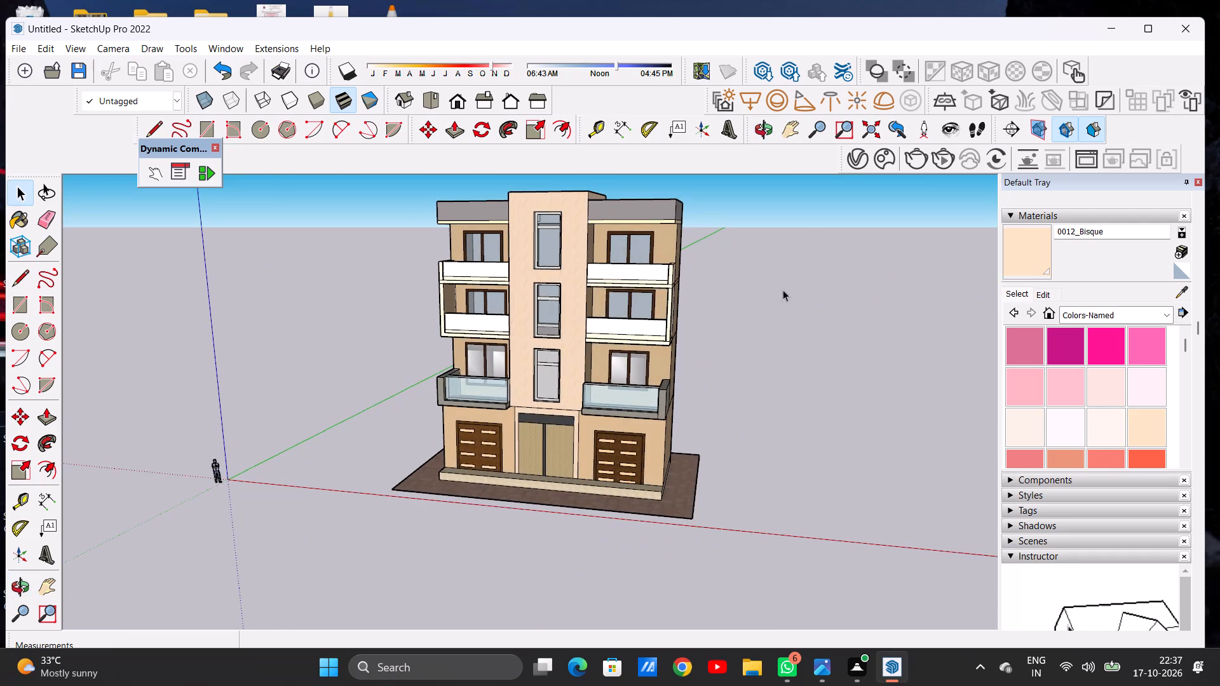
scroll(765, 321, down, 4)
scroll(541, 294, up, 6)
middle_drag(562, 276, 642, 272)
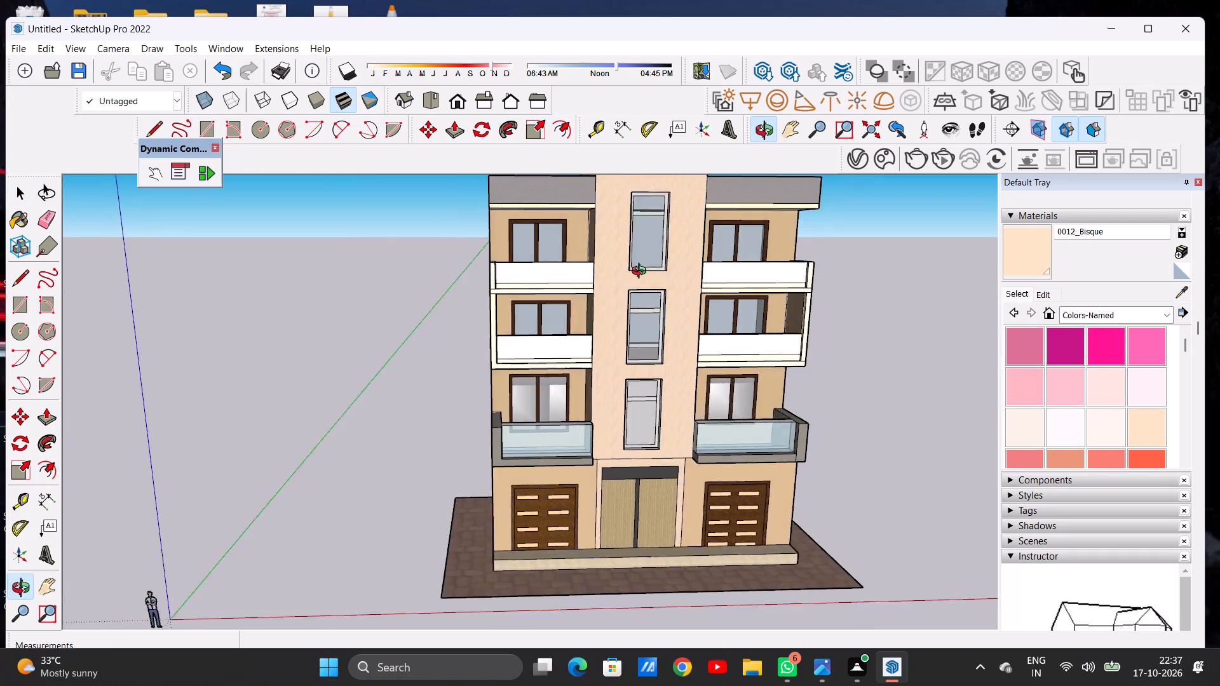
middle_drag(642, 272, 604, 342)
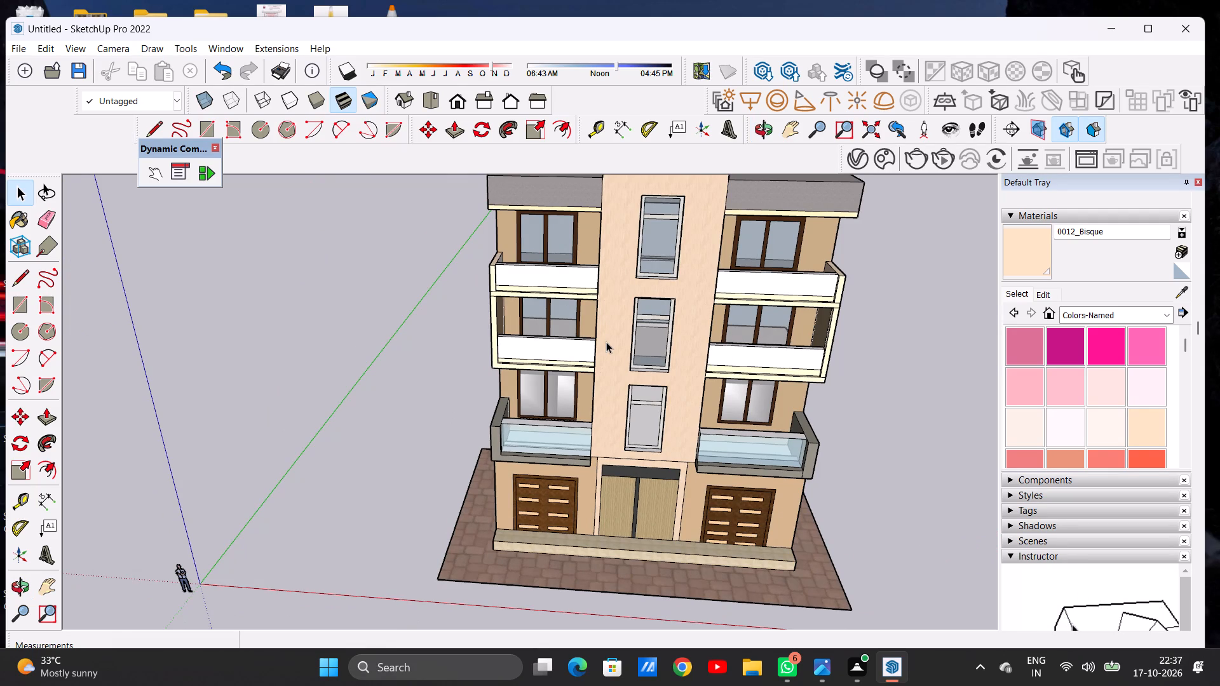
scroll(522, 382, down, 10)
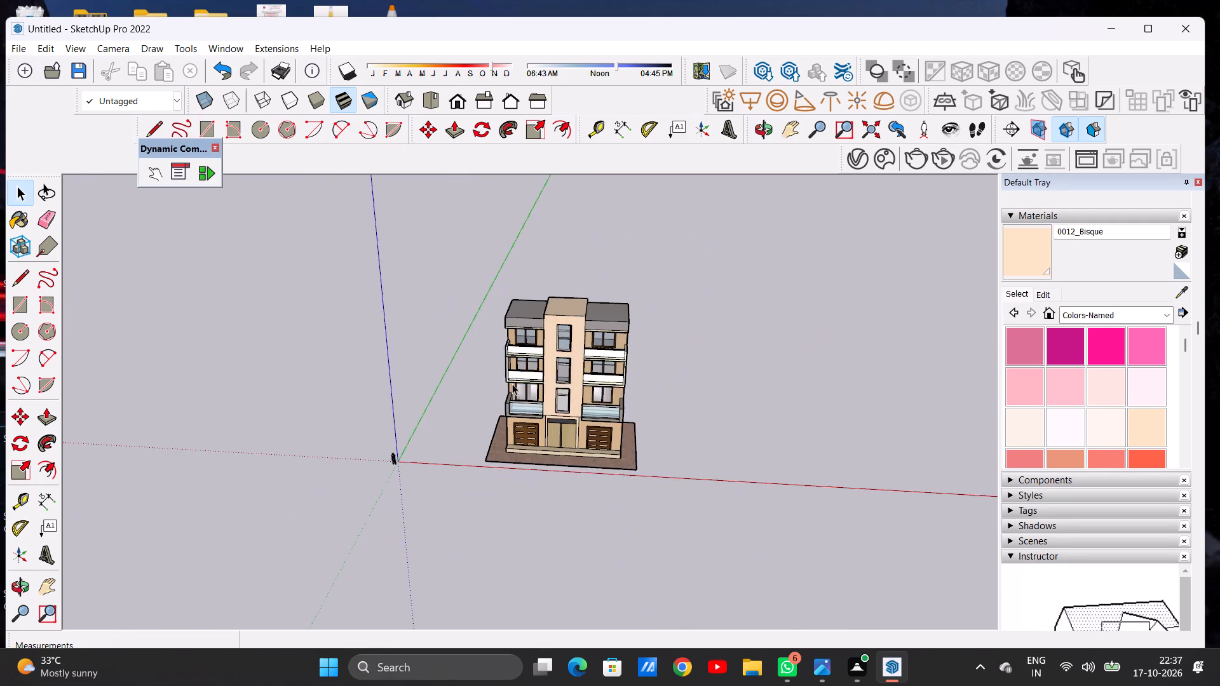
scroll(543, 335, up, 7)
middle_drag(543, 410, 599, 330)
scroll(523, 399, up, 1)
scroll(523, 400, down, 1)
scroll(523, 403, up, 9)
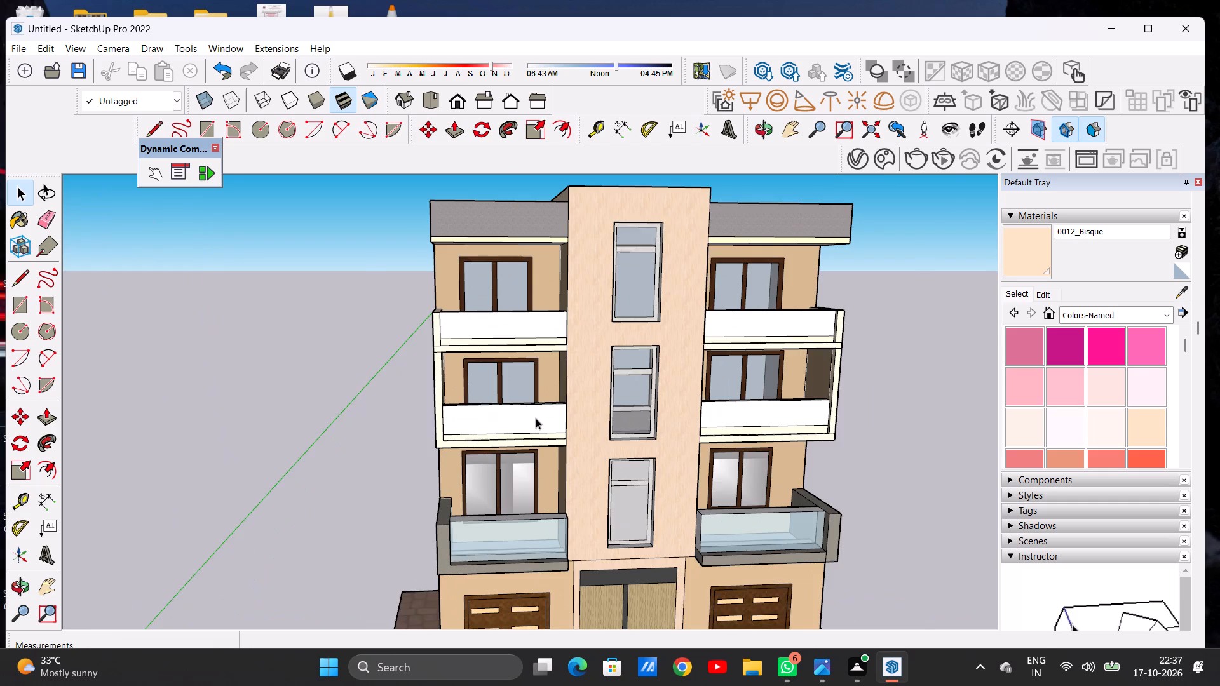
scroll(536, 418, up, 3)
middle_drag(614, 420, 803, 457)
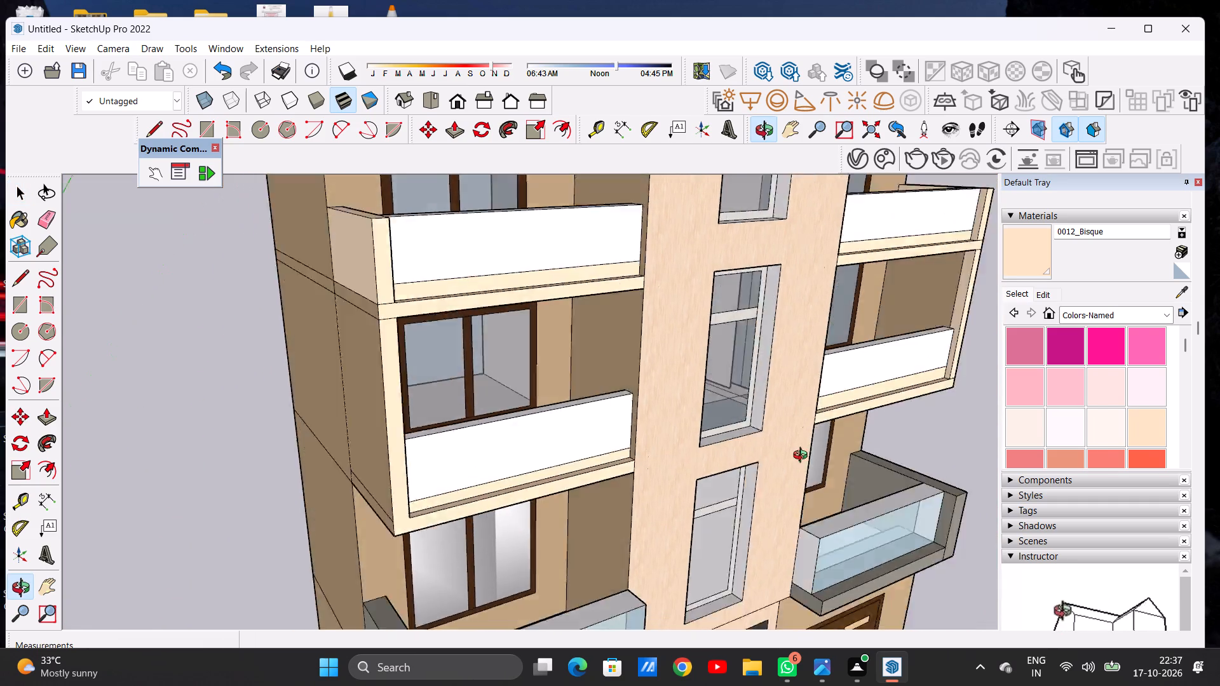
middle_drag(803, 457, 531, 557)
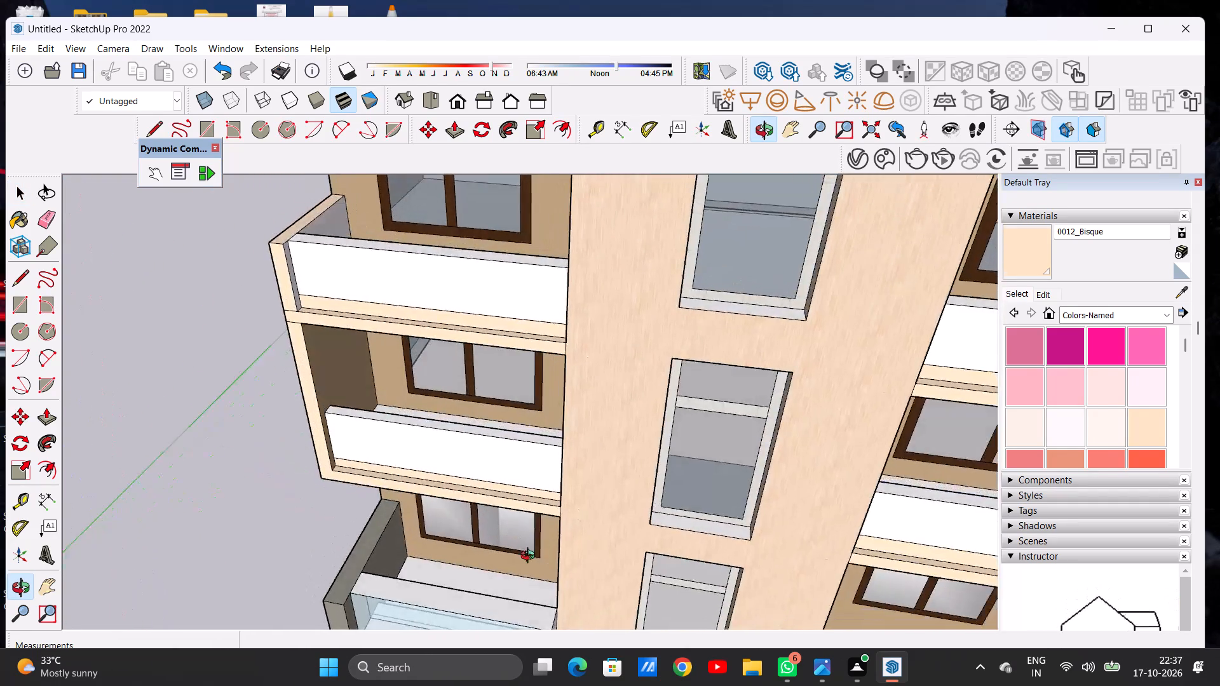
middle_drag(531, 557, 546, 580)
scroll(494, 439, up, 1)
scroll(506, 416, down, 9)
middle_drag(511, 350, 674, 384)
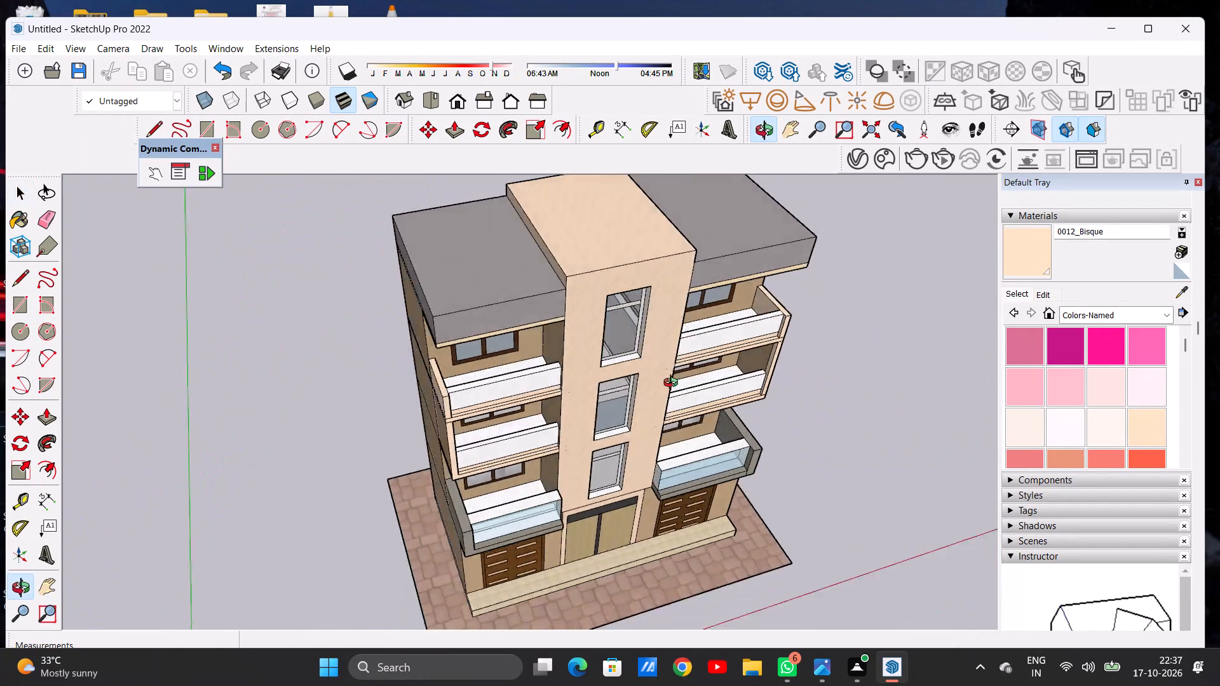
middle_drag(674, 384, 754, 428)
Paint the inner faces of the left third-floor balcony's end wall, behind and in front of the panel, with 0012_Bisque.
scroll(478, 440, up, 6)
middle_drag(541, 379, 167, 374)
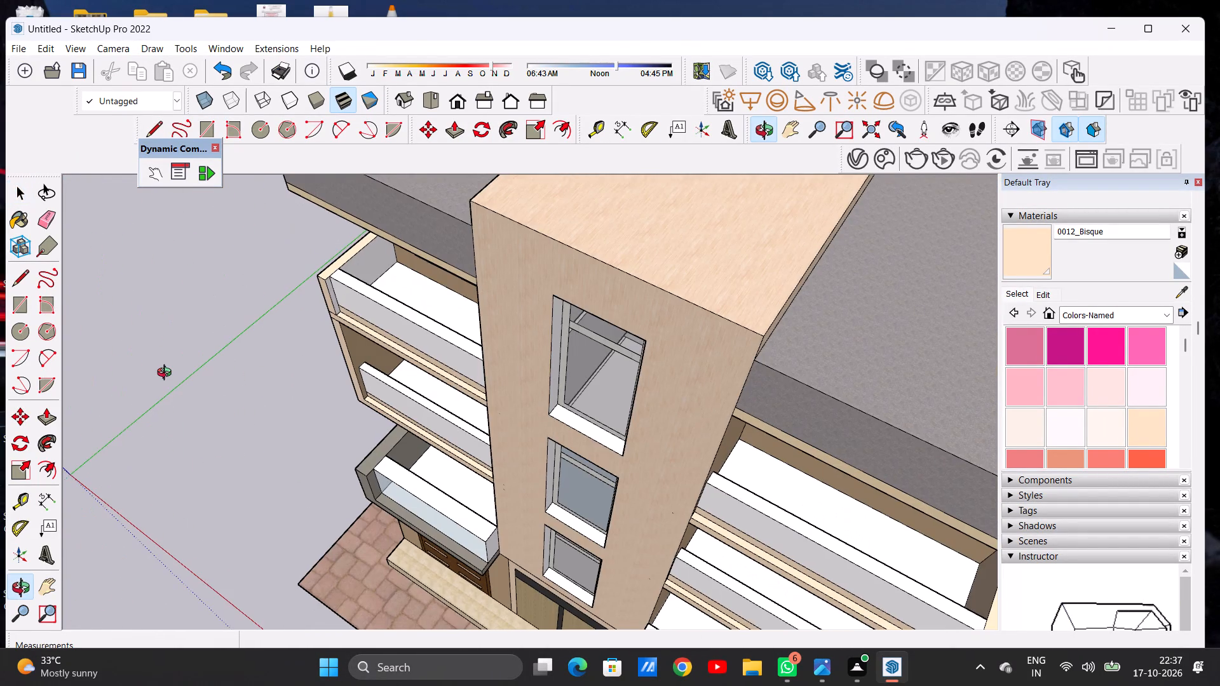
middle_drag(167, 374, 170, 372)
scroll(356, 252, up, 8)
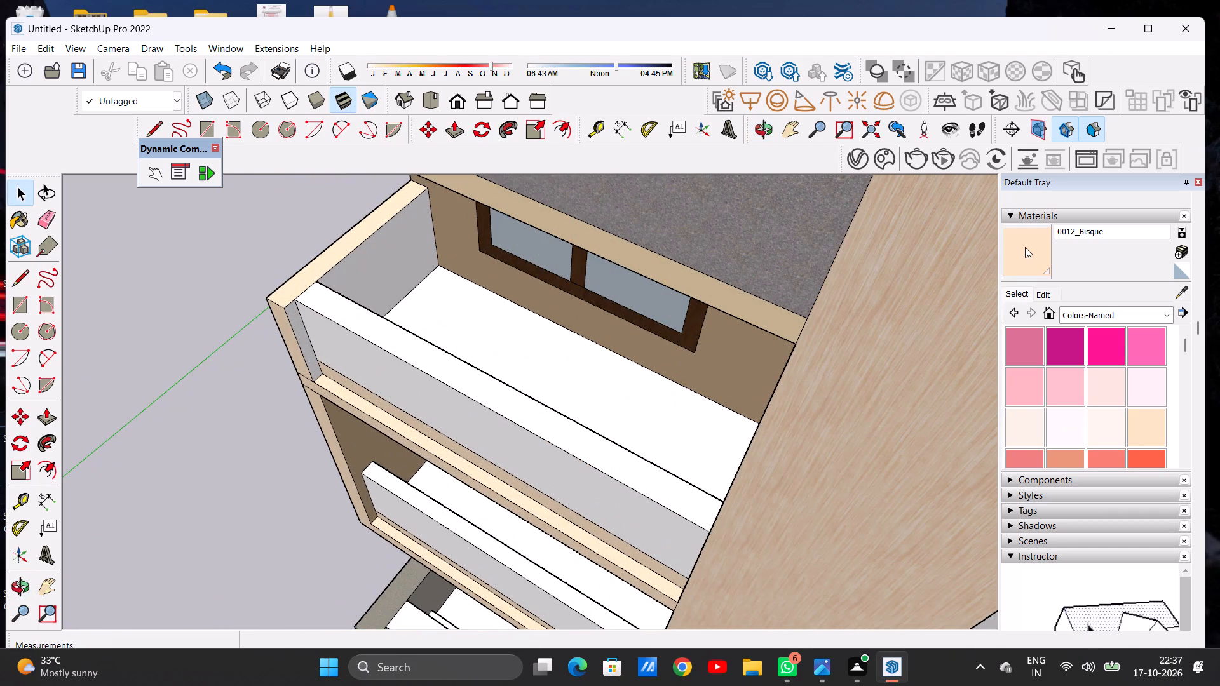
click(1025, 247)
click(351, 271)
scroll(282, 313, up, 6)
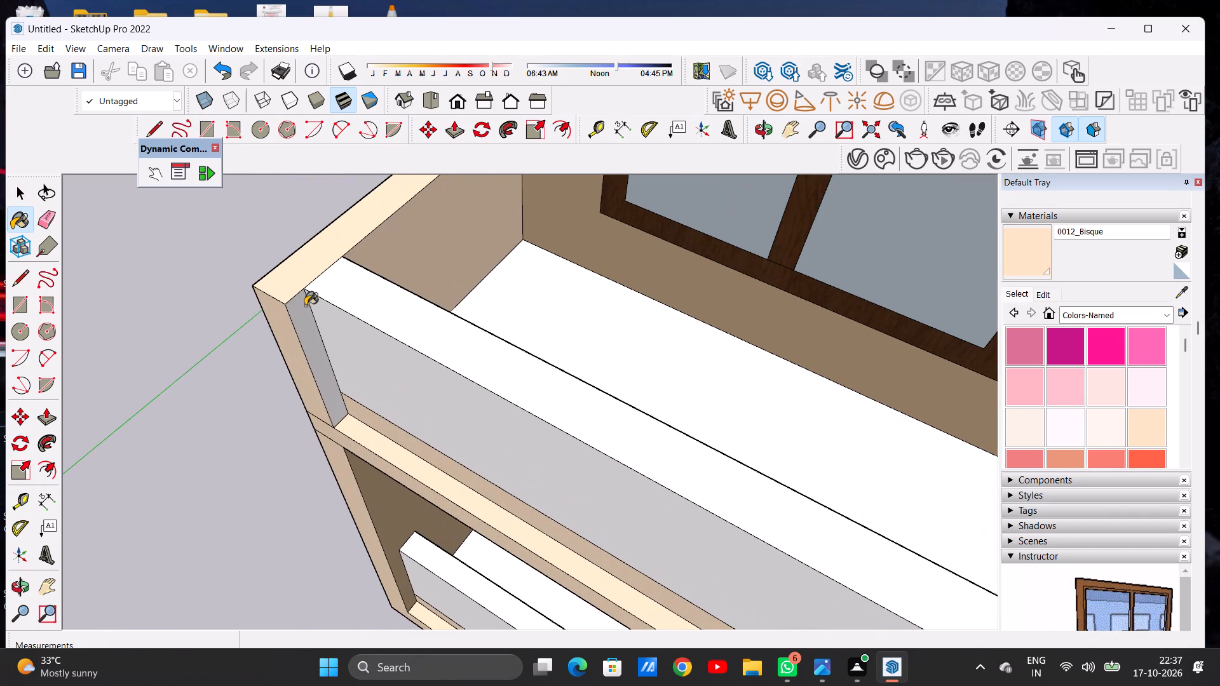
click(294, 305)
Examine the building's front and the right third- and second-floor balconies from several angles to check the painted frames.
scroll(304, 333, down, 15)
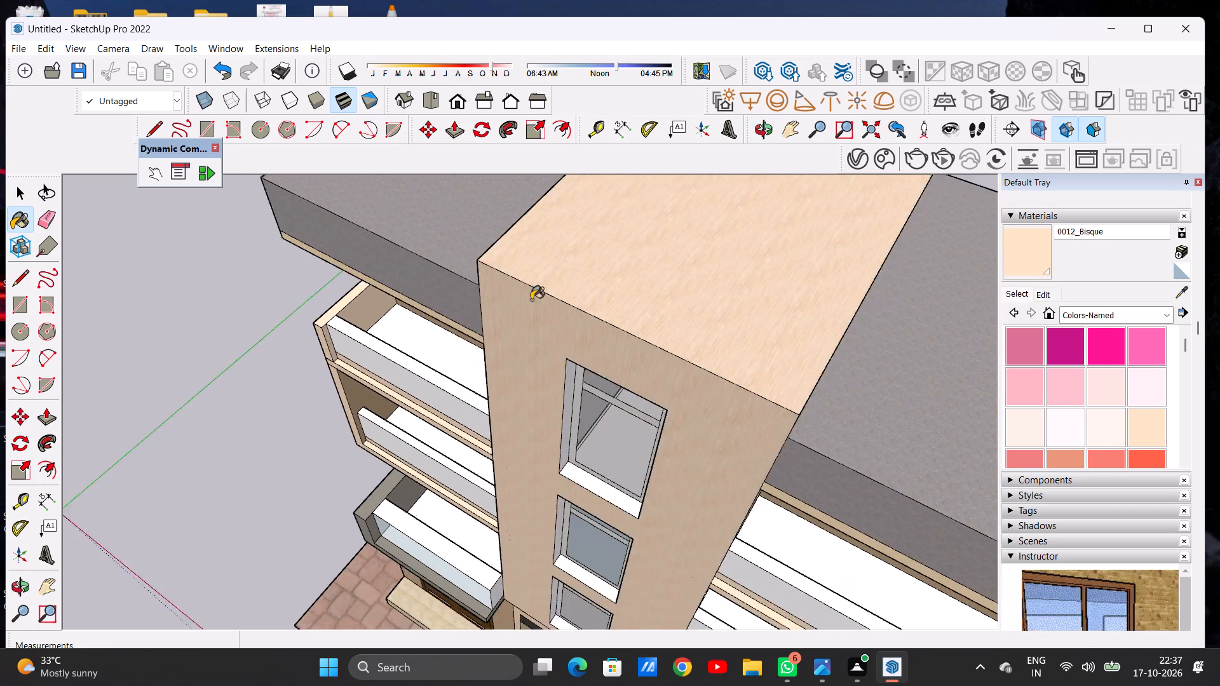
scroll(531, 300, down, 11)
middle_drag(710, 447, 970, 340)
scroll(758, 329, up, 7)
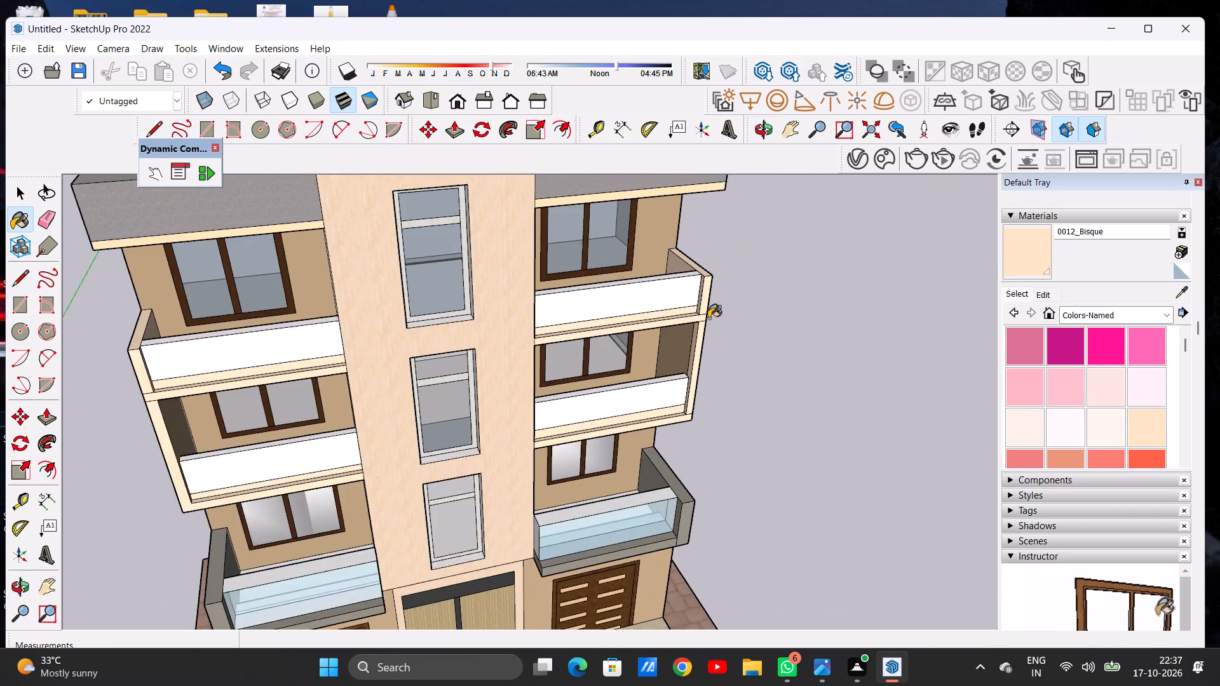
scroll(652, 255, up, 6)
middle_drag(696, 276, 686, 354)
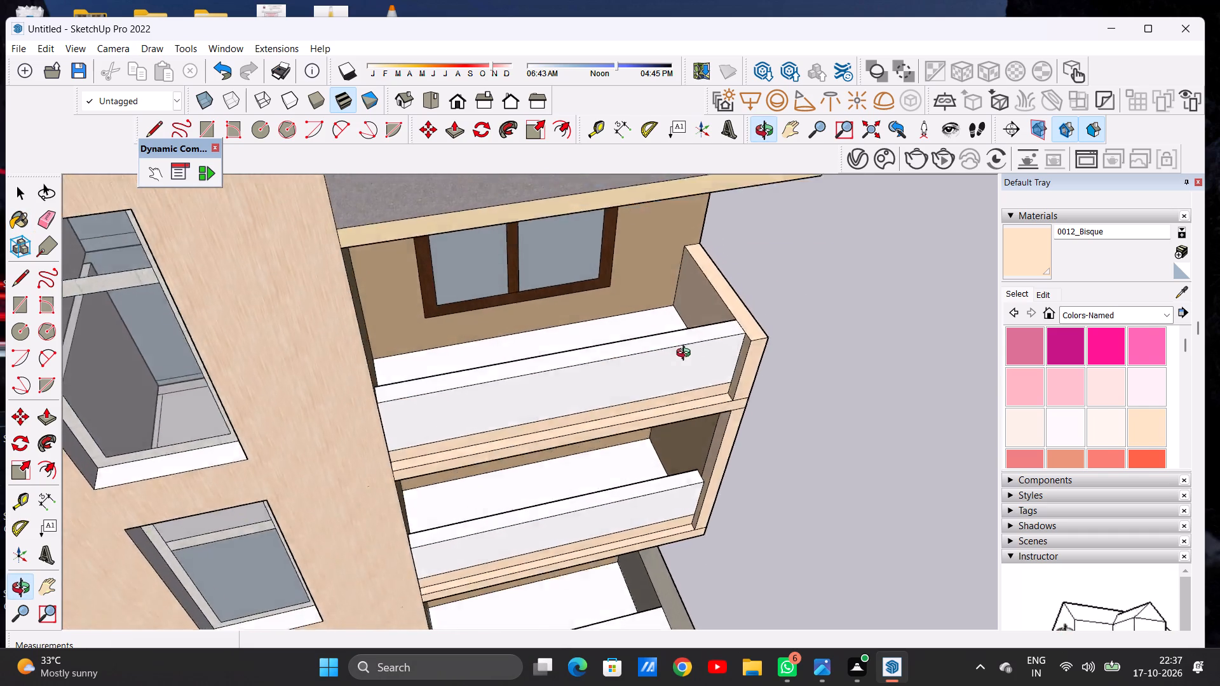
middle_drag(686, 354, 672, 405)
scroll(742, 340, down, 17)
Paint the left third-floor balcony's floor with Carpet Diamond Olive from the Carpet, Fabrics, Leathers, Textiles collection.
scroll(574, 408, up, 7)
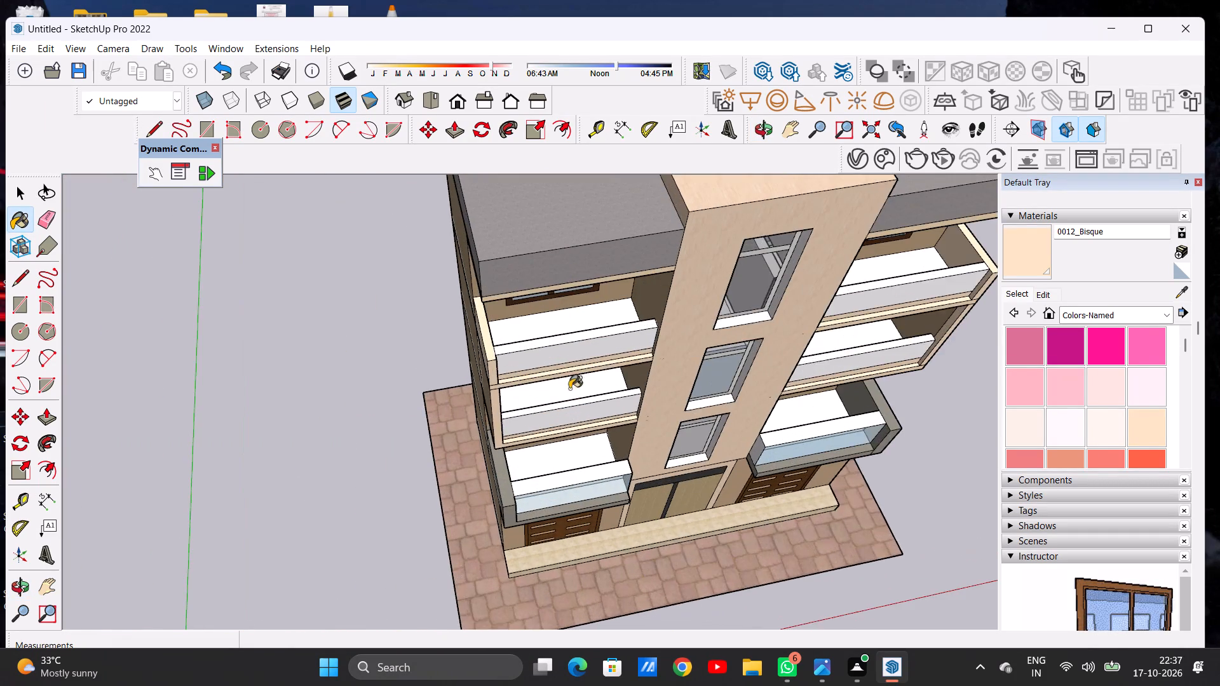
scroll(574, 373, up, 1)
middle_drag(574, 372, 592, 324)
scroll(569, 291, up, 12)
middle_drag(503, 297, 512, 340)
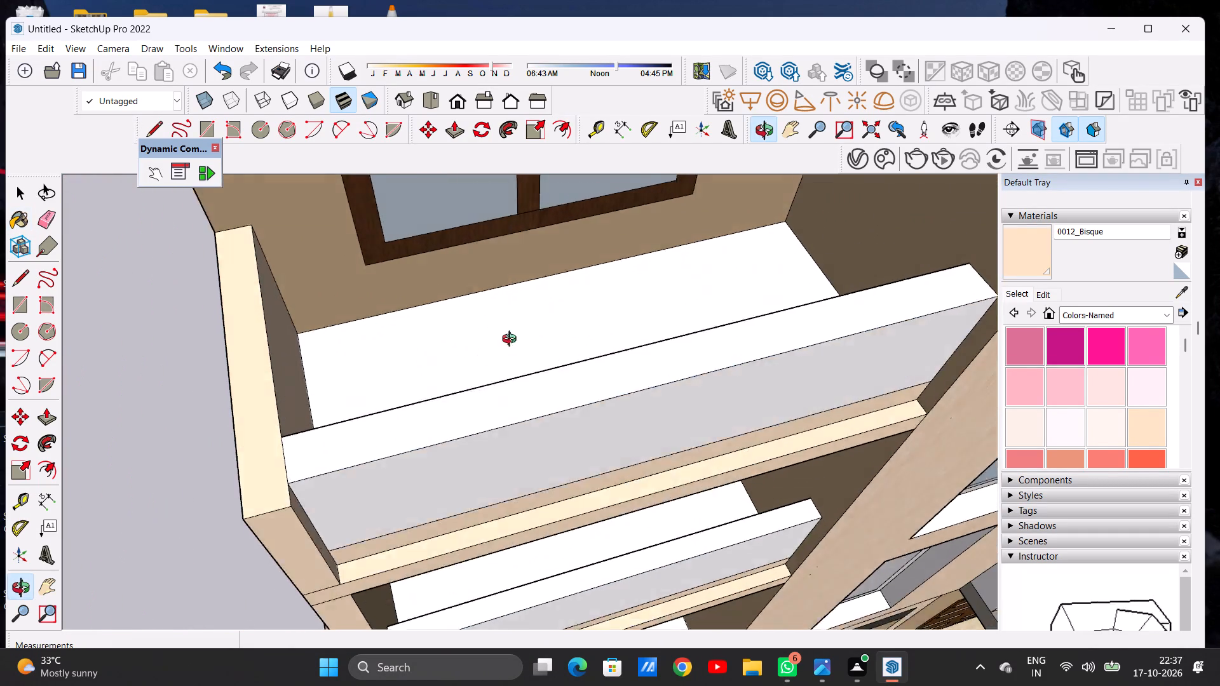
middle_drag(512, 340, 520, 375)
key(space)
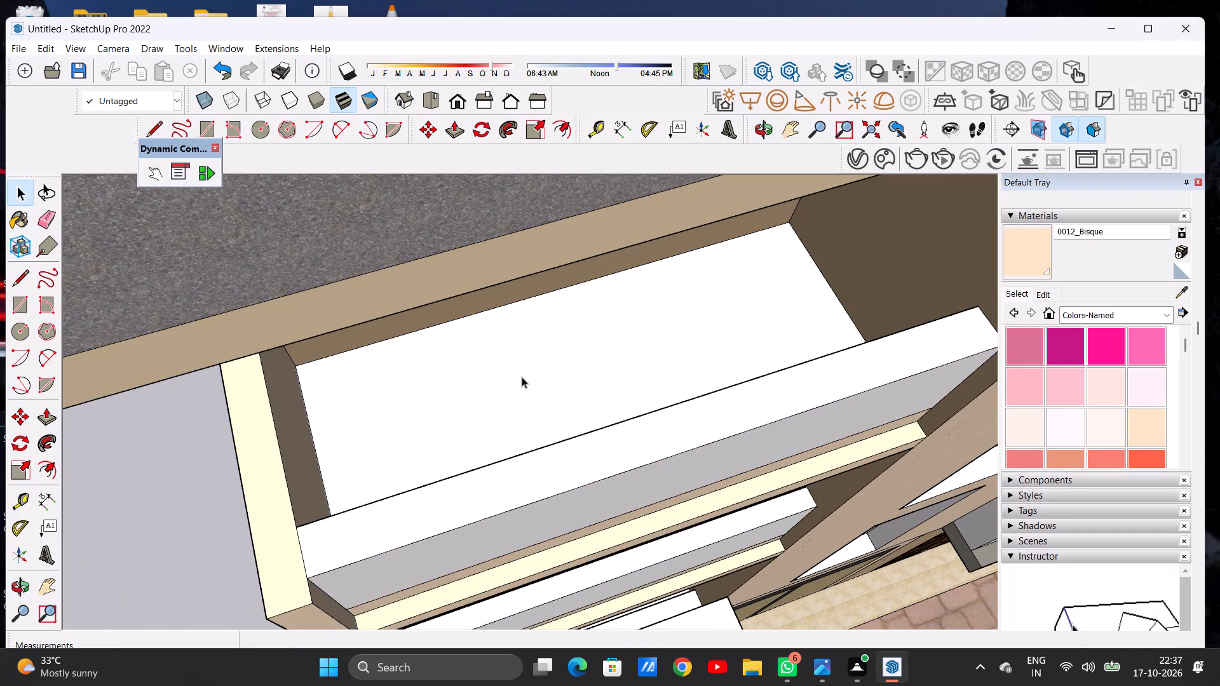
click(1078, 318)
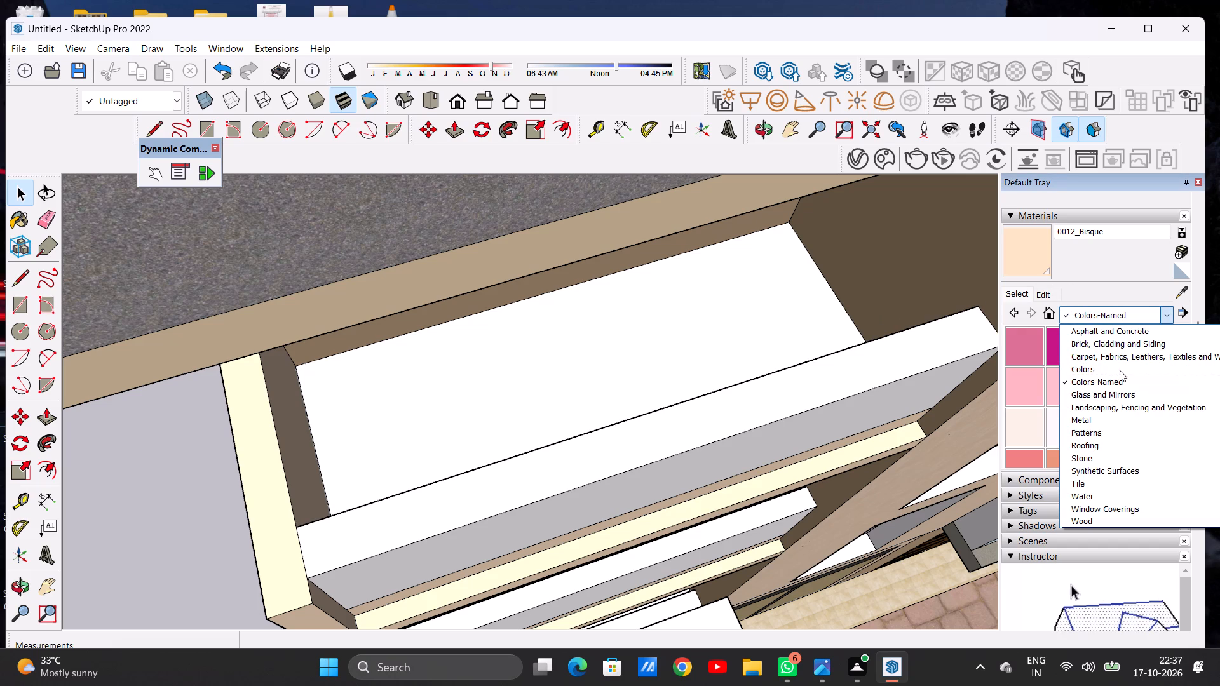
click(1120, 358)
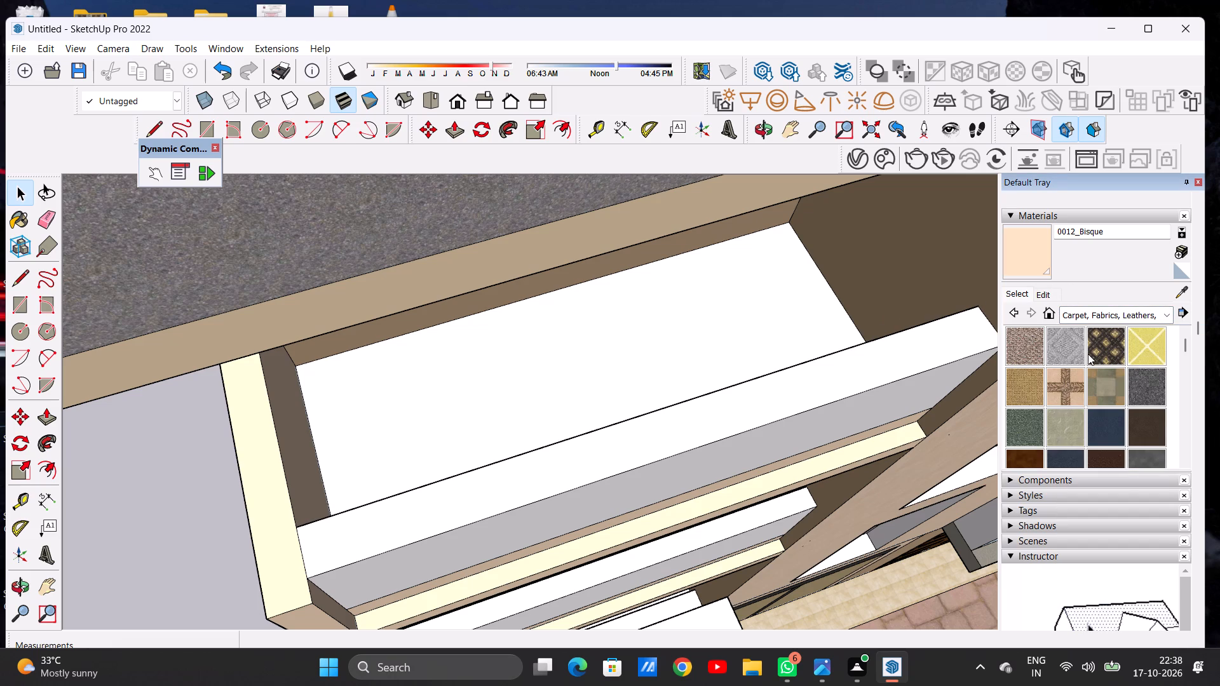
click(1102, 344)
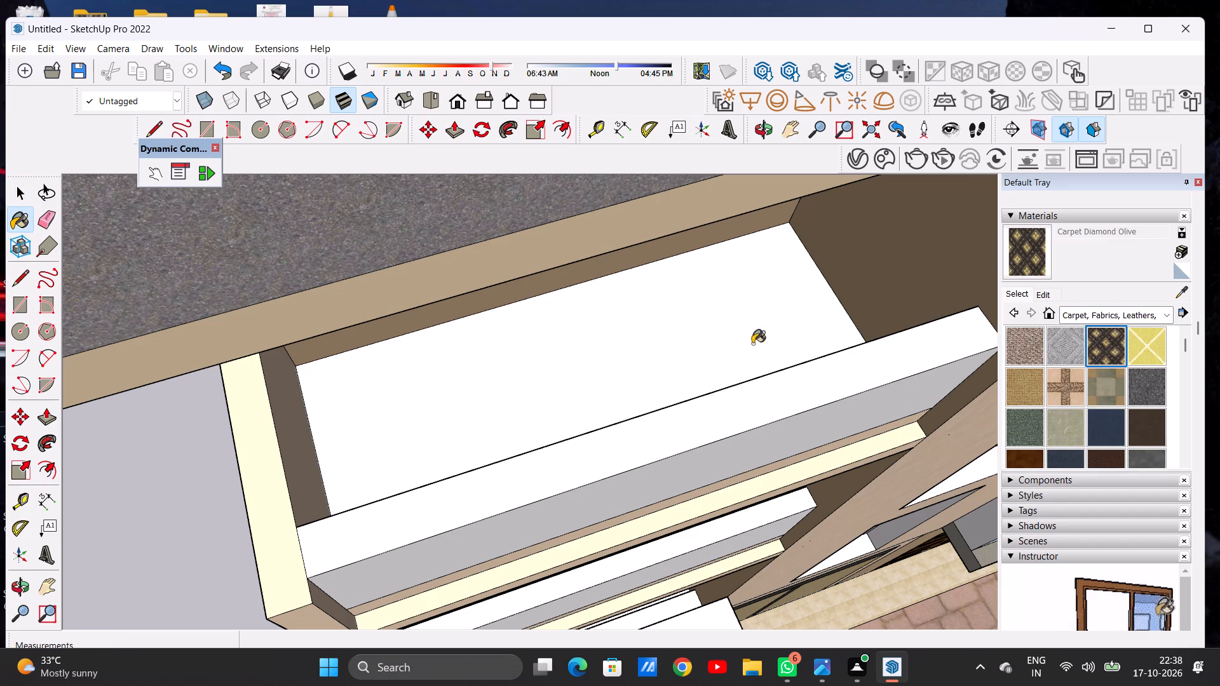
click(752, 344)
scroll(641, 357, up, 5)
scroll(640, 357, down, 5)
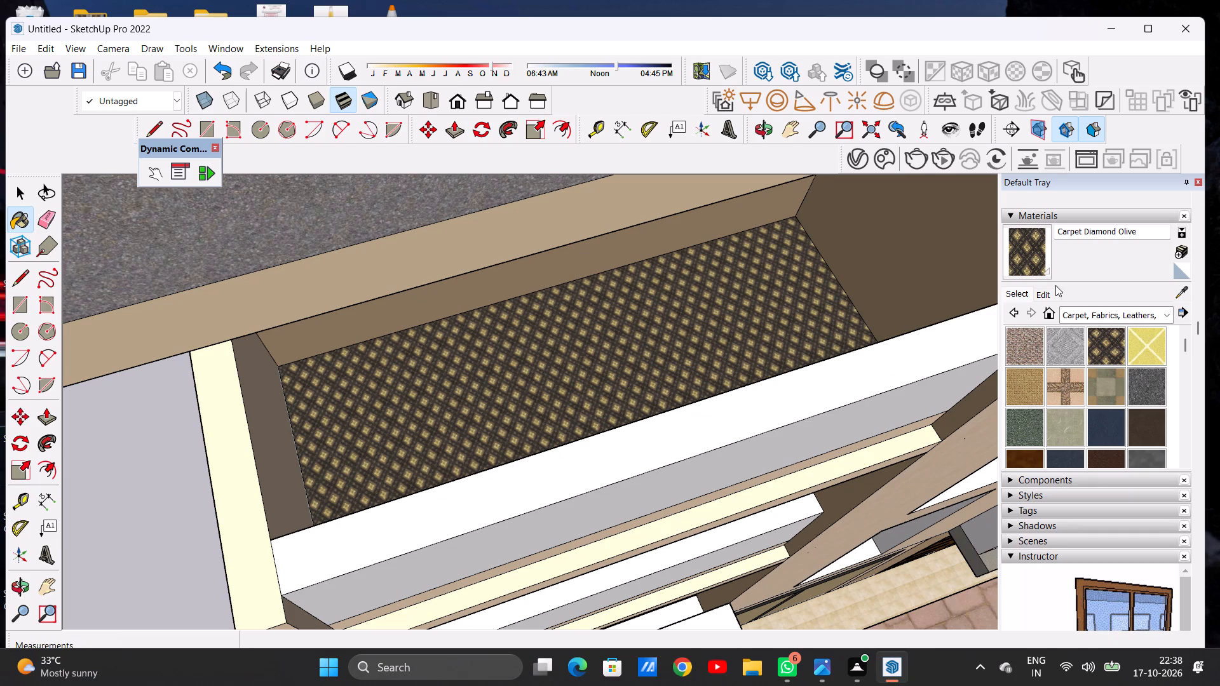
Set the Carpet Diamond Olive texture height to 5', keeping the width proportional.
click(1037, 297)
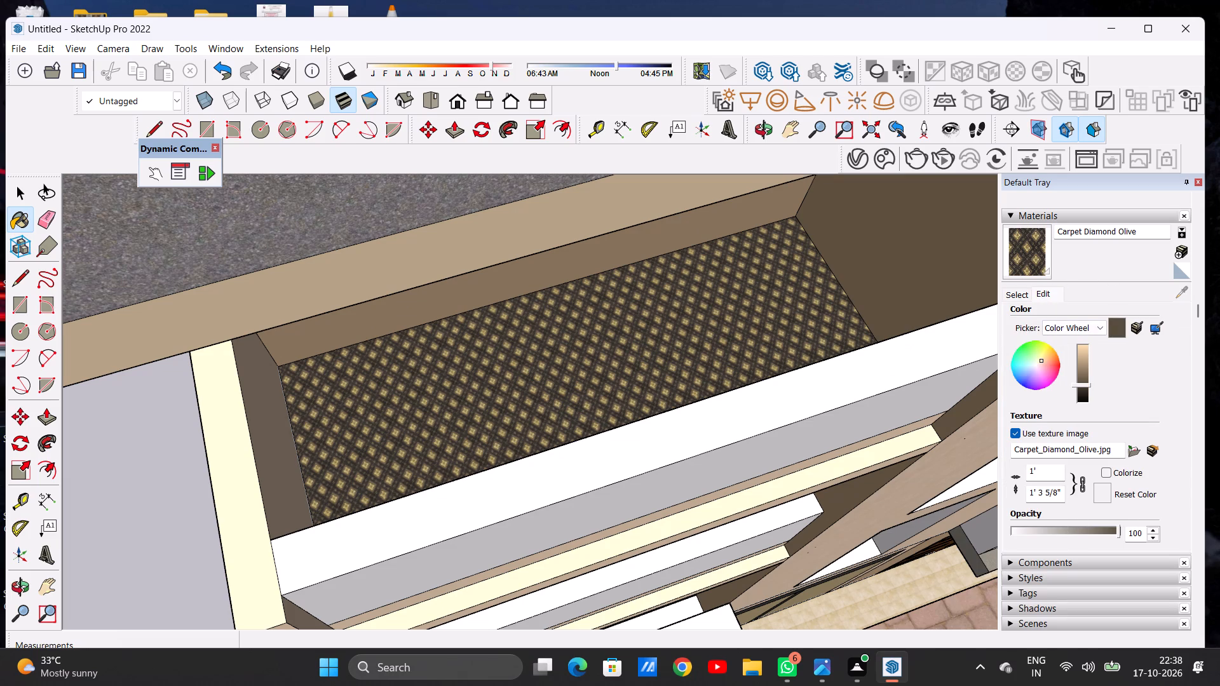
click(1060, 488)
key(BackSpace)
key(BackSpace)
key(BackSpace)
key(BackSpace)
key(BackSpace)
key(BackSpace)
key(BackSpace)
key(BackSpace)
key(BackSpace)
key(BackSpace)
key(BackSpace)
key(BackSpace)
key(BackSpace)
key(BackSpace)
key(BackSpace)
key(BackSpace)
key(BackSpace)
key(BackSpace)
key(BackSpace)
key(BackSpace)
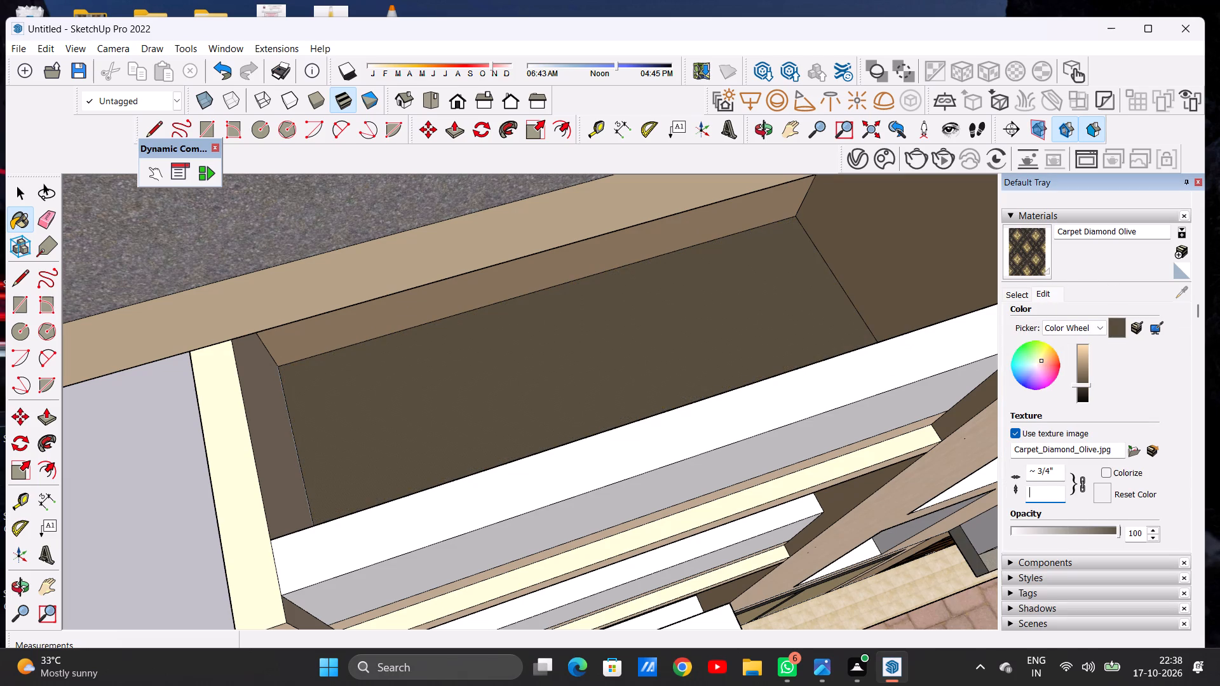
text(5')
key(Return)
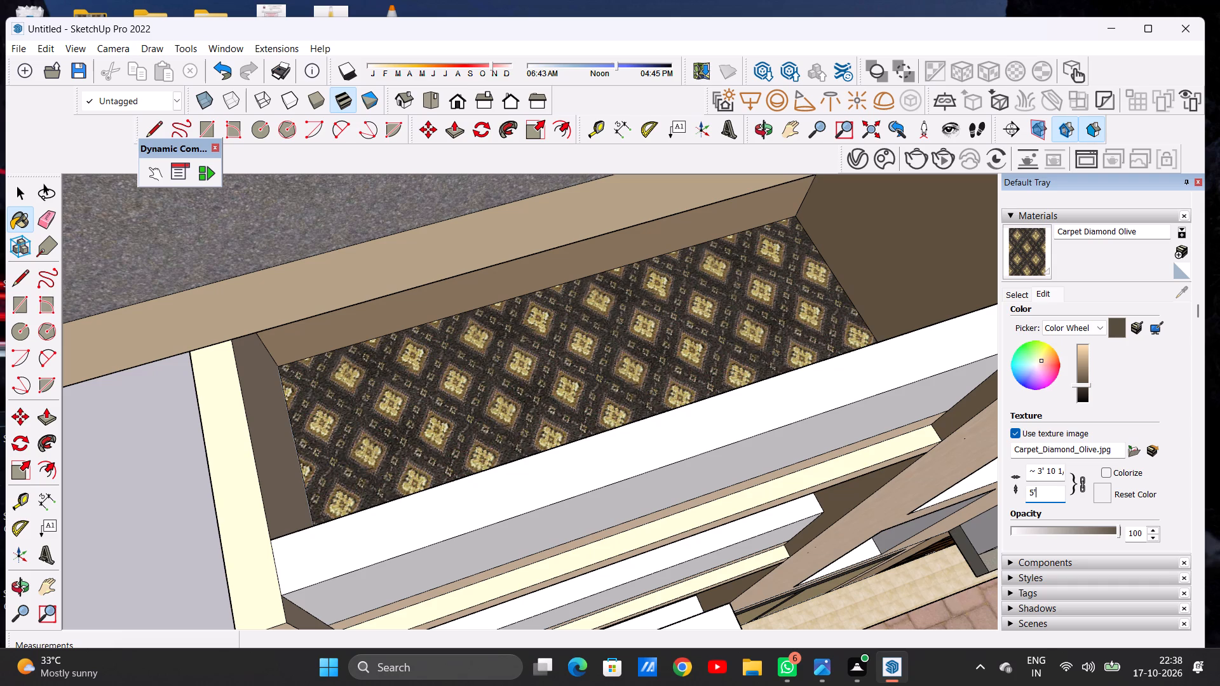
Paint the left second-floor balcony's floor with Carpet Pattern Leaf Squares Tan.
scroll(594, 339, down, 8)
scroll(377, 82, down, 4)
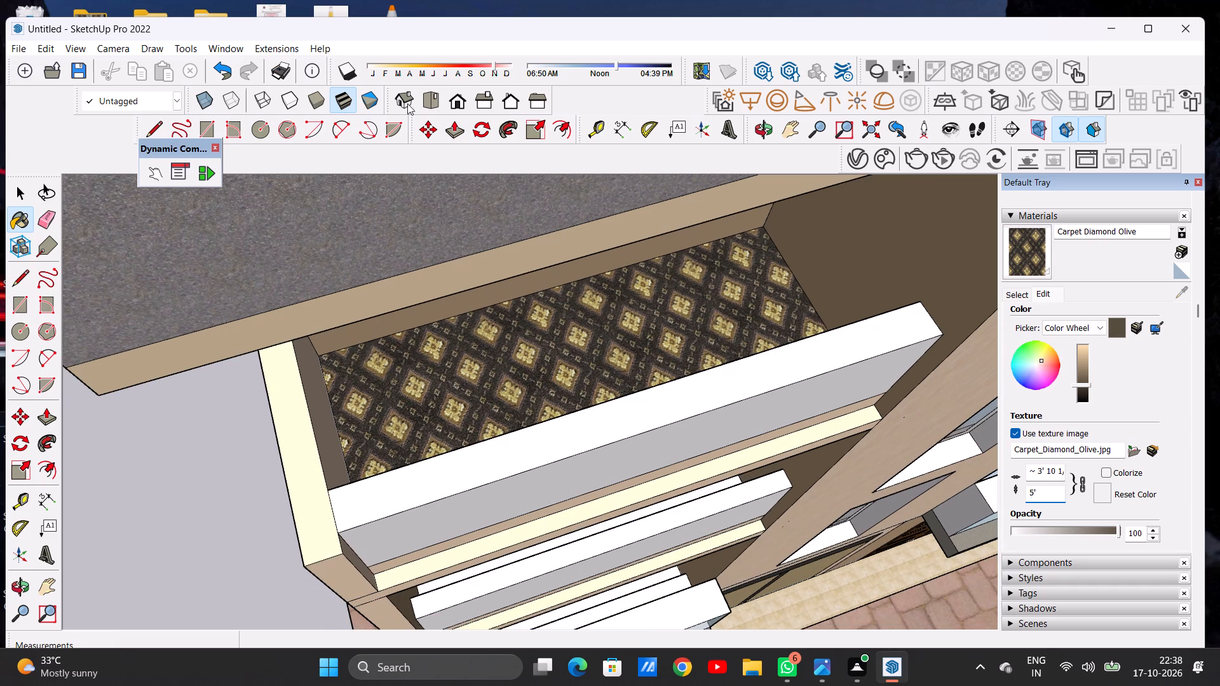
scroll(580, 389, down, 6)
scroll(698, 478, up, 5)
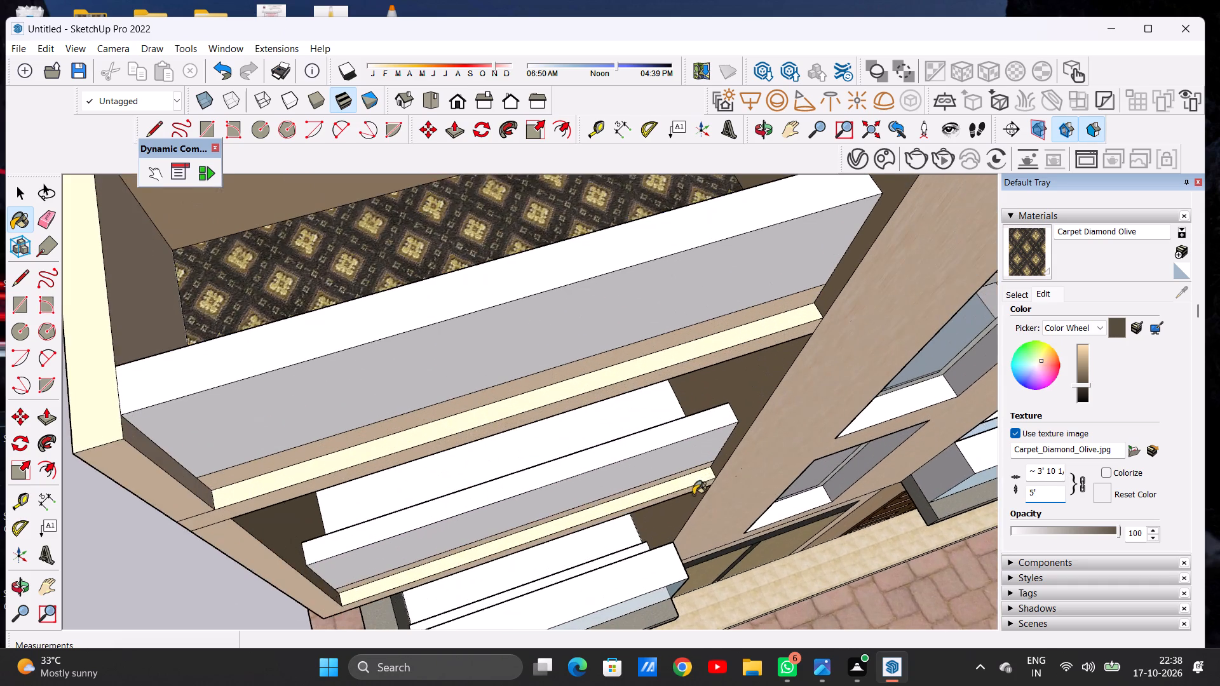
middle_drag(627, 481, 638, 410)
scroll(530, 378, up, 5)
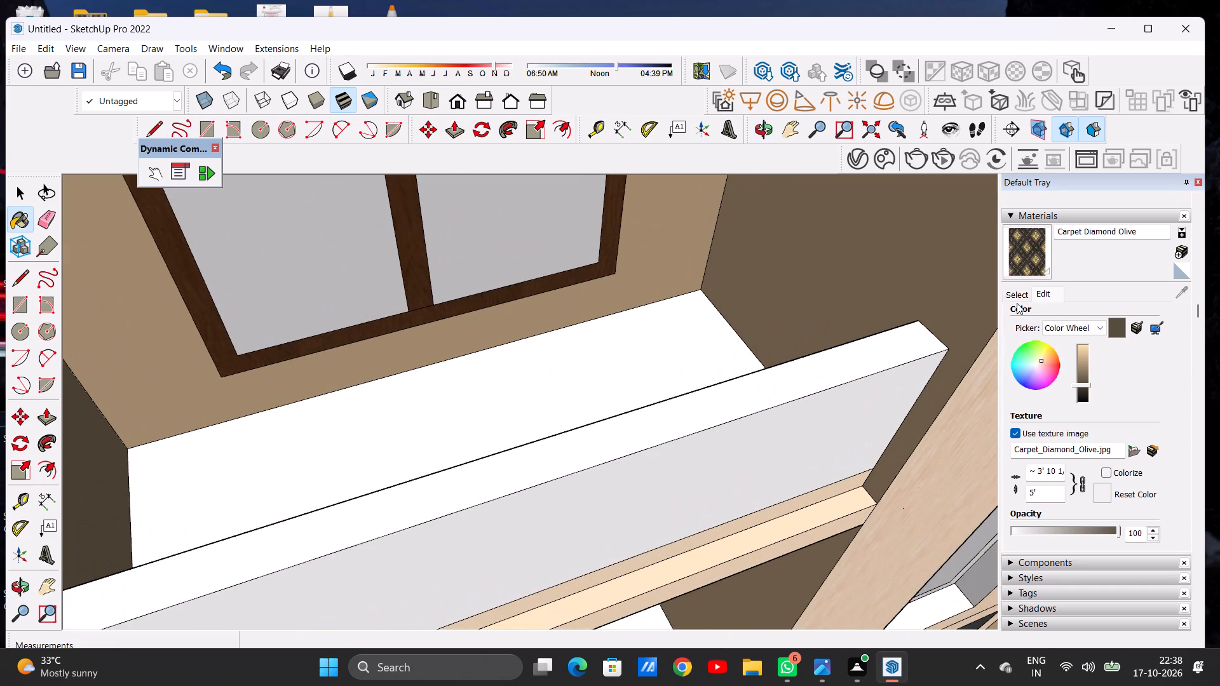
click(1014, 299)
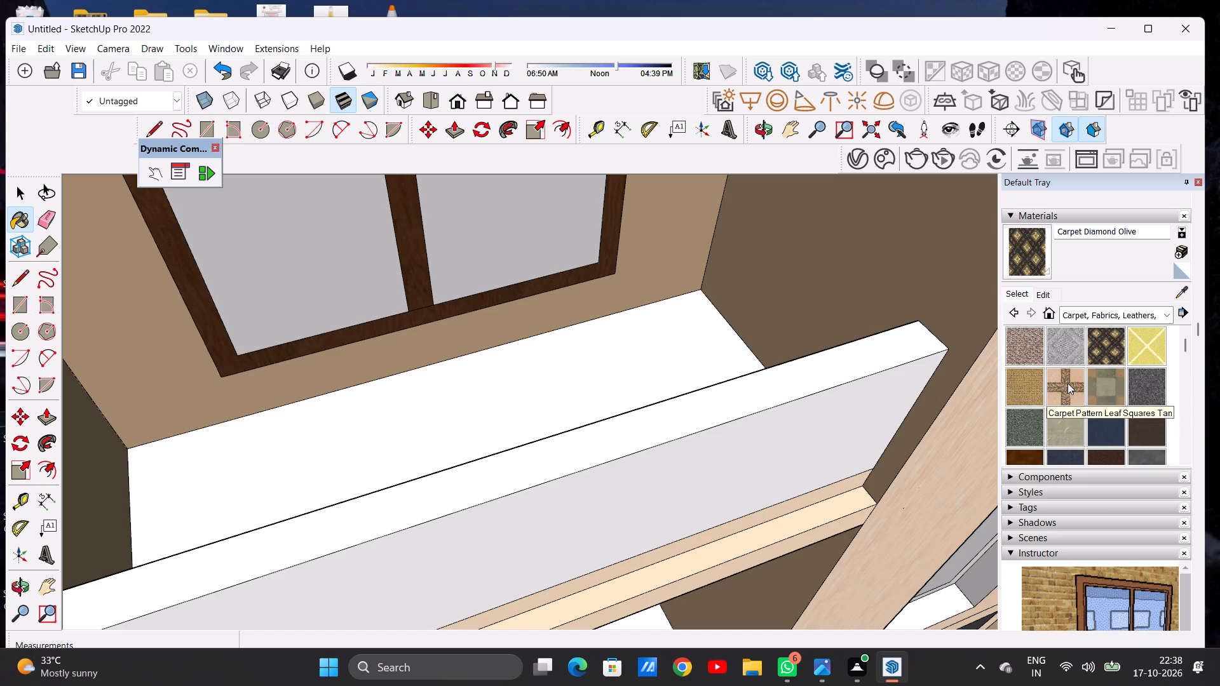
click(1062, 386)
click(694, 381)
Try a 2' texture height for the Leaf Squares Tan carpet, and settle on 1'.
middle_drag(651, 402, 664, 421)
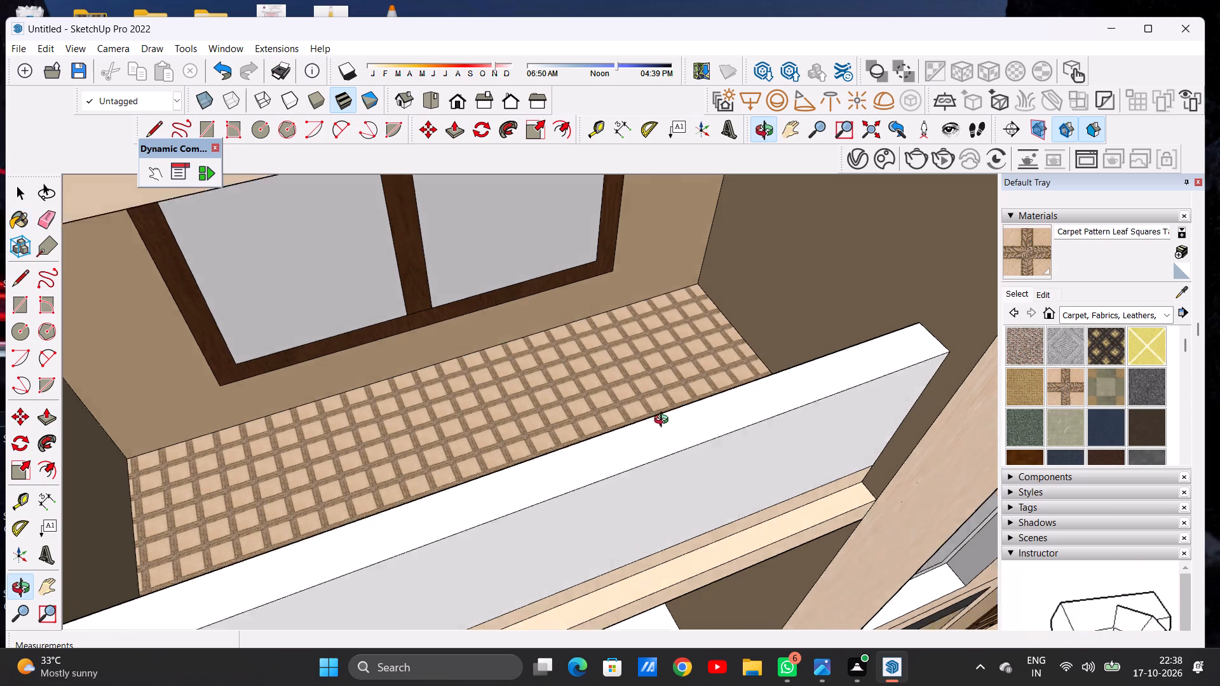
middle_drag(664, 421, 678, 446)
scroll(658, 427, up, 4)
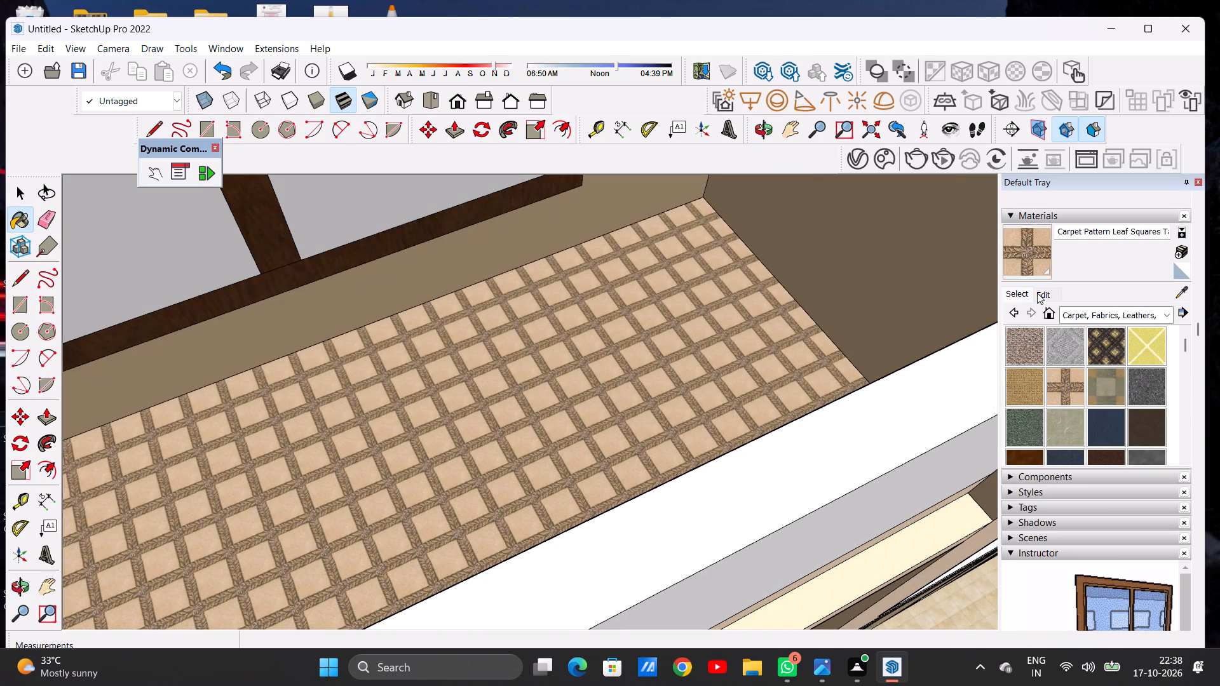
click(1040, 293)
scroll(1071, 396, down, 2)
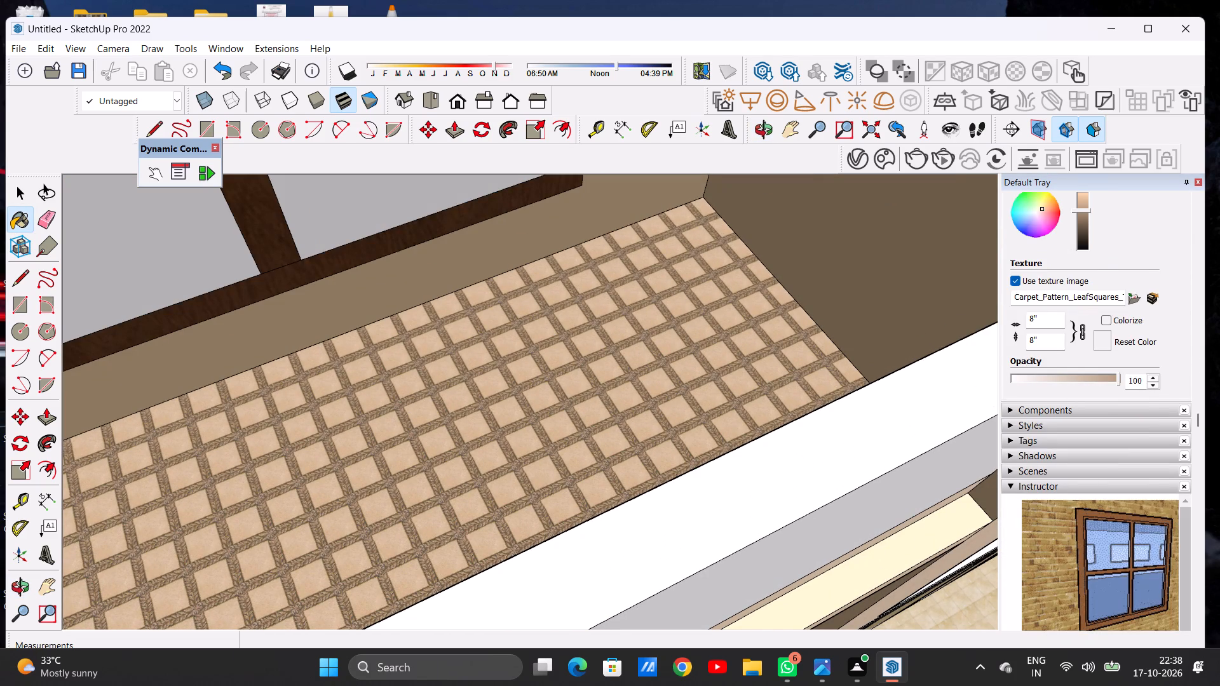
click(1036, 340)
key(BackSpace)
key(BackSpace)
key(BackSpace)
key(BackSpace)
key(BackSpace)
key(BackSpace)
key(BackSpace)
key(BackSpace)
key(BackSpace)
key(BackSpace)
key(BackSpace)
key(BackSpace)
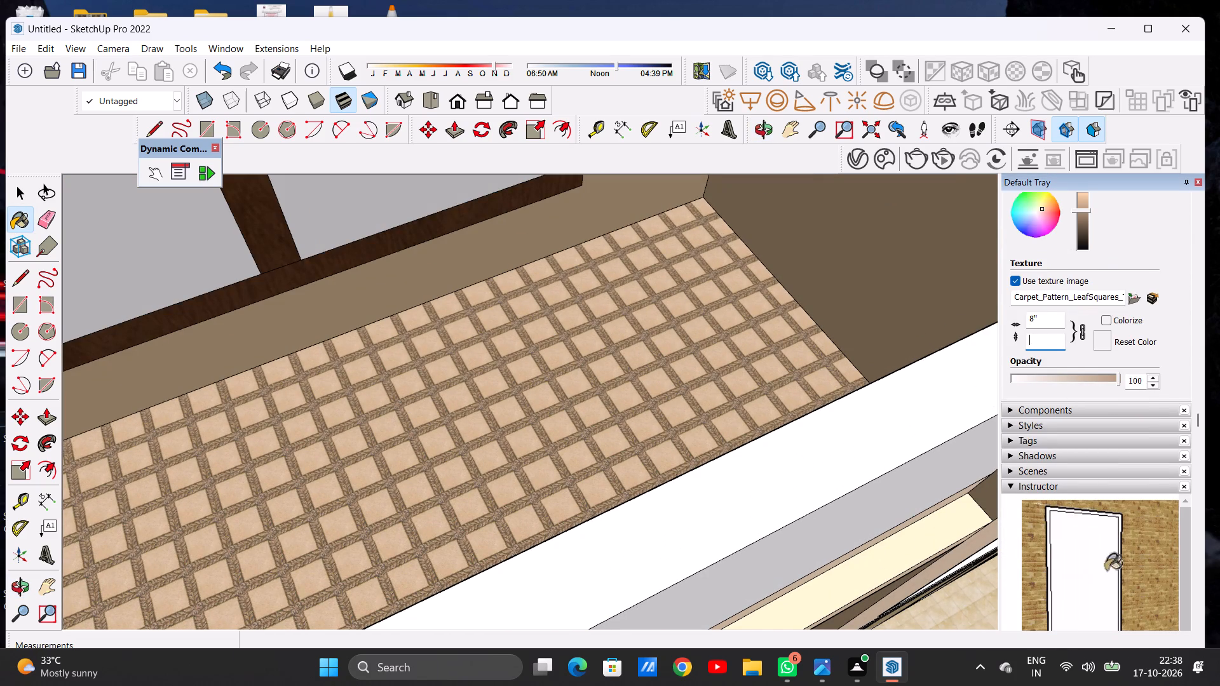
text(2')
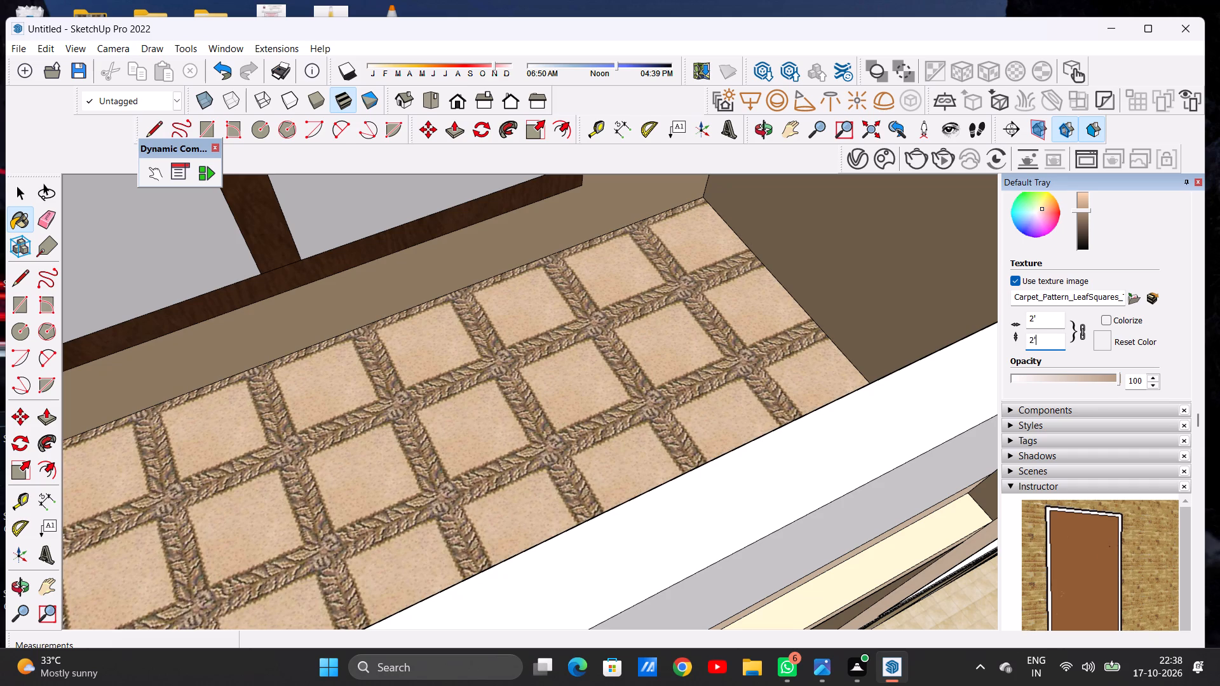
key(BackSpace)
key(BackSpace)
key(BackSpace)
text(1')
key(Return)
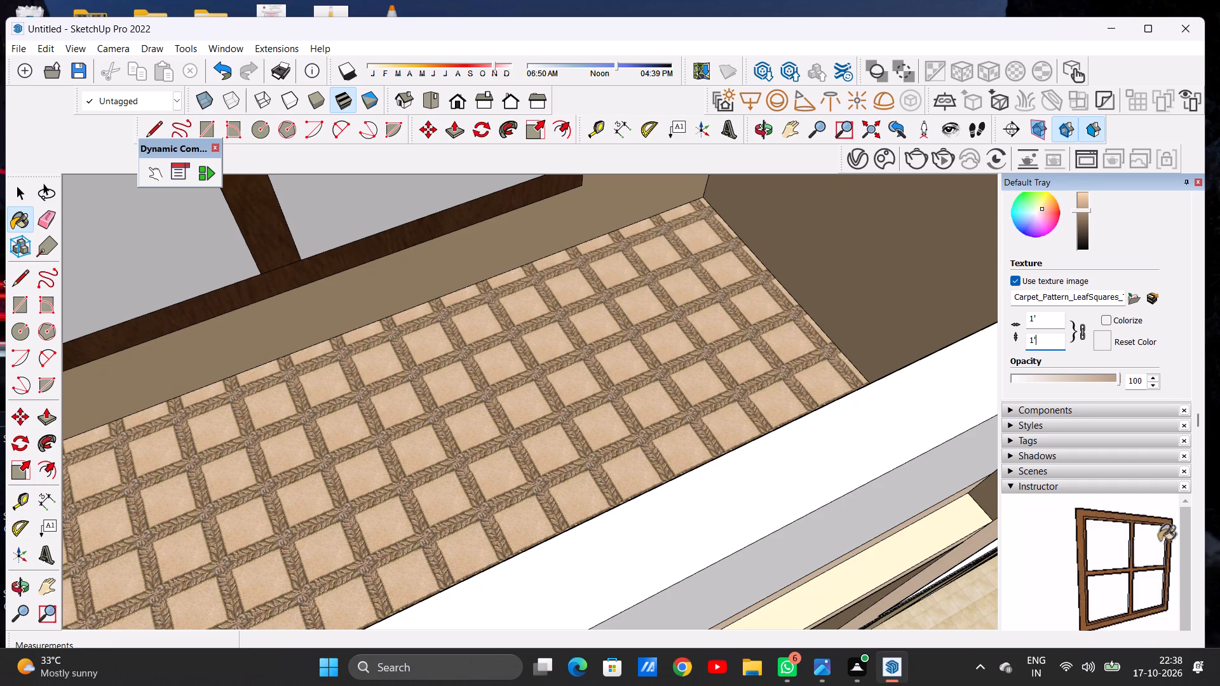
Paint the left first-floor balcony's floor with Suede Blue.
scroll(564, 292, down, 7)
scroll(535, 239, down, 6)
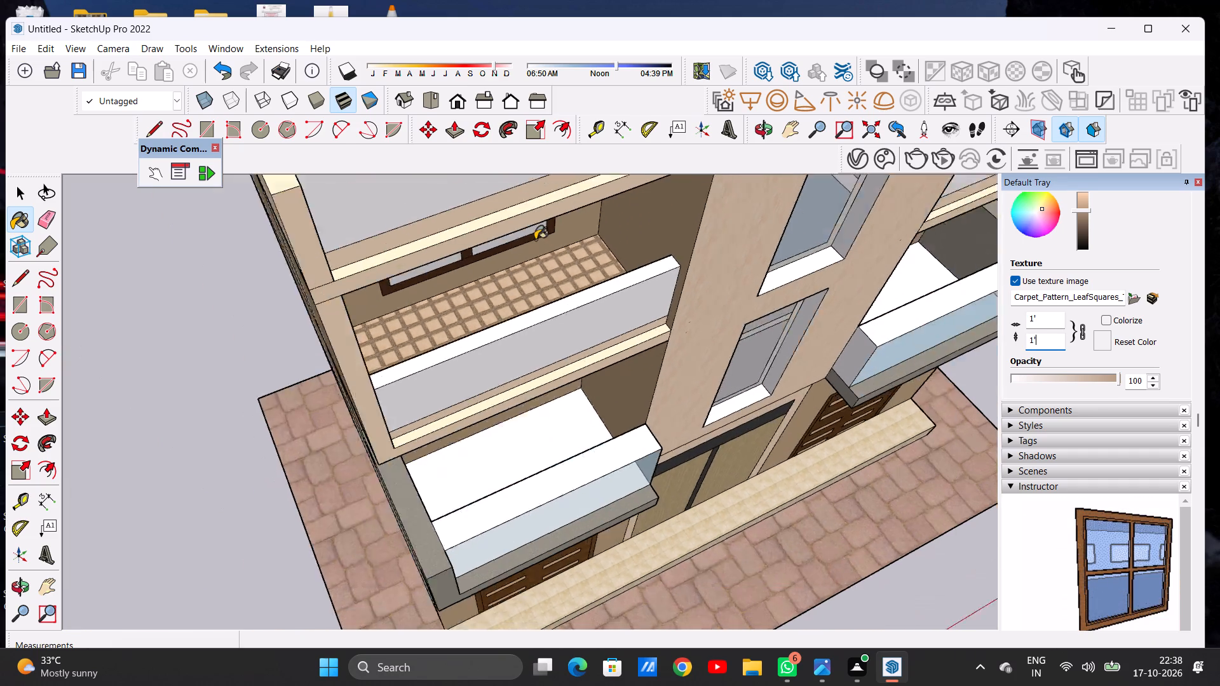
scroll(535, 239, down, 3)
scroll(512, 433, up, 7)
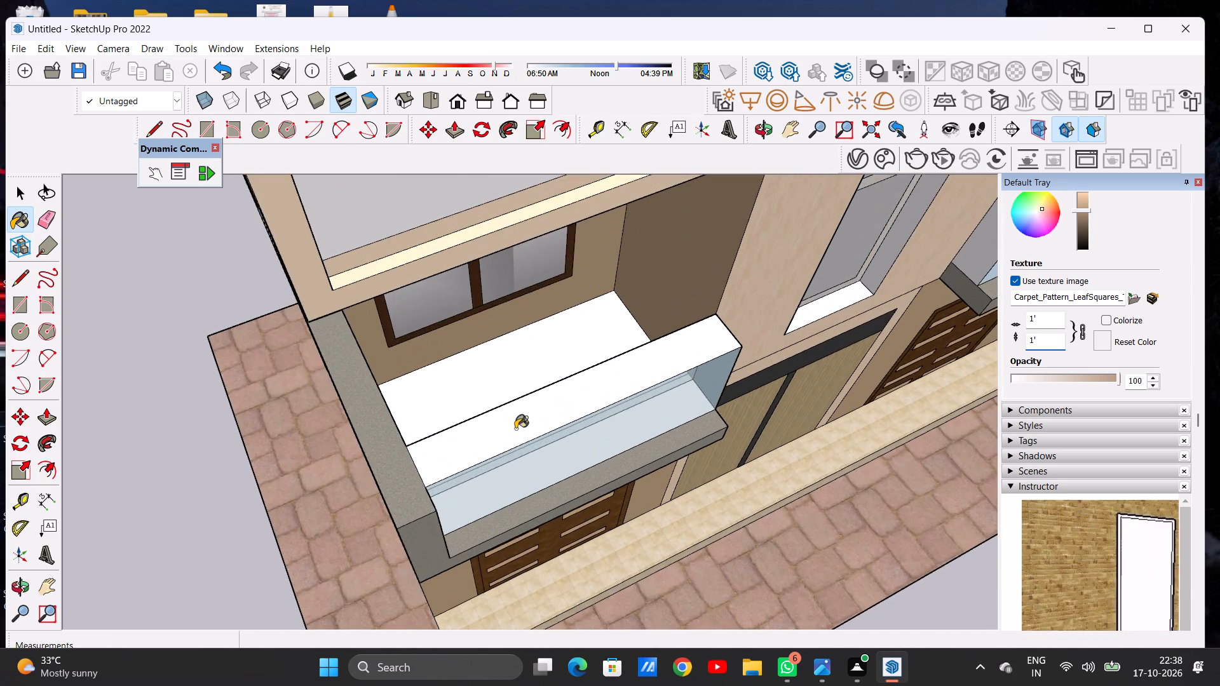
scroll(517, 423, up, 7)
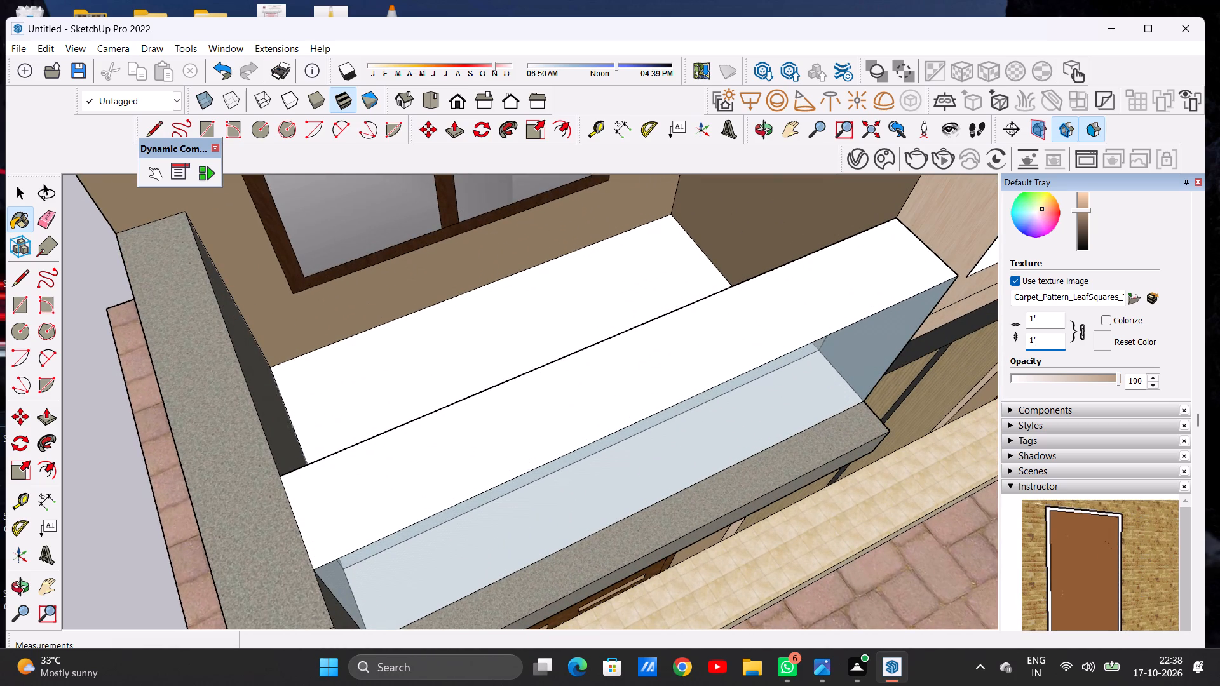
scroll(1082, 361, up, 3)
click(1074, 309)
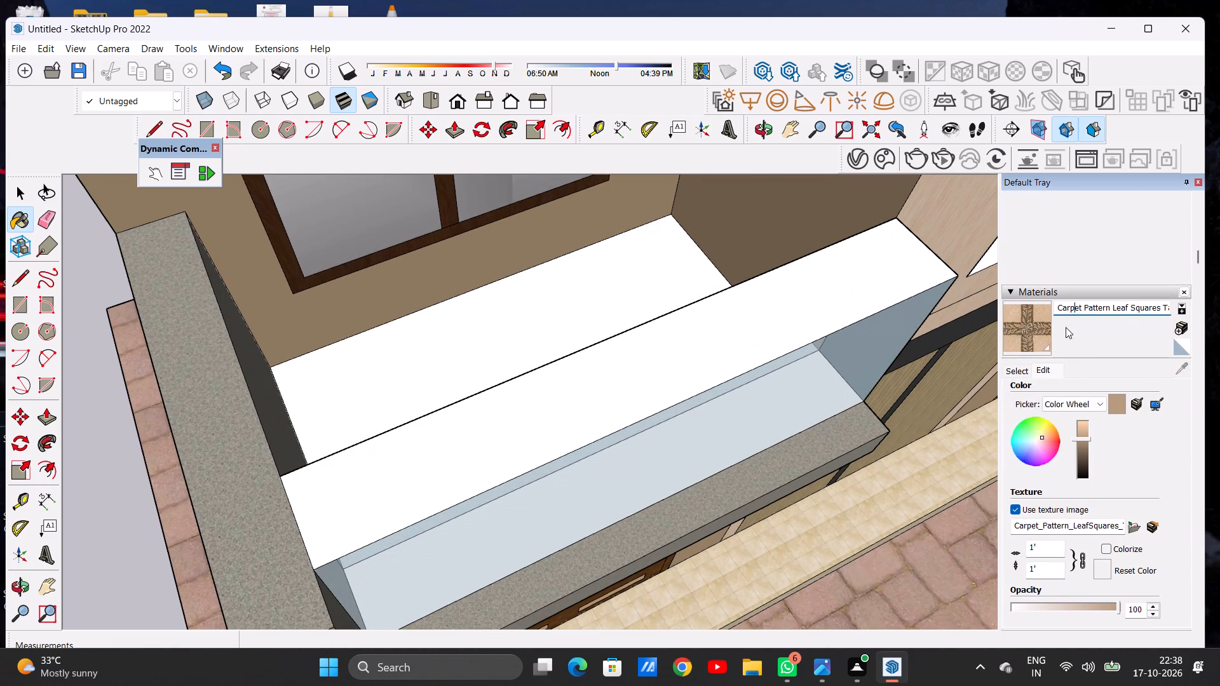
click(1009, 370)
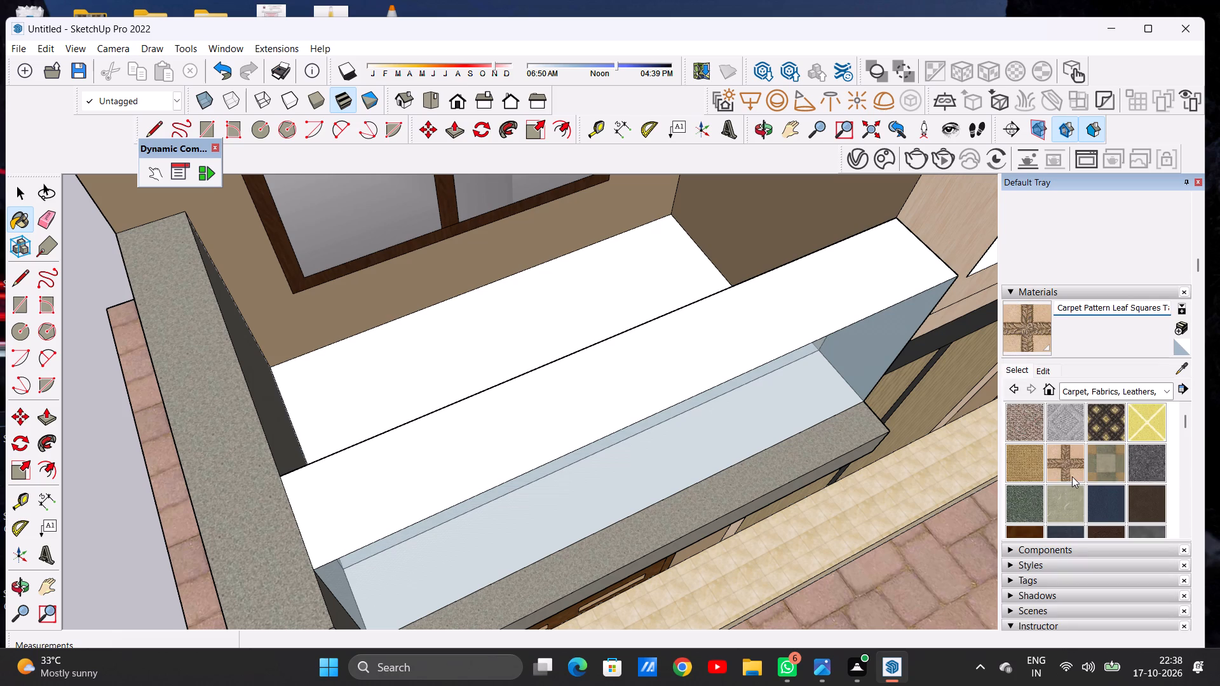
scroll(1072, 476, down, 1)
click(1073, 459)
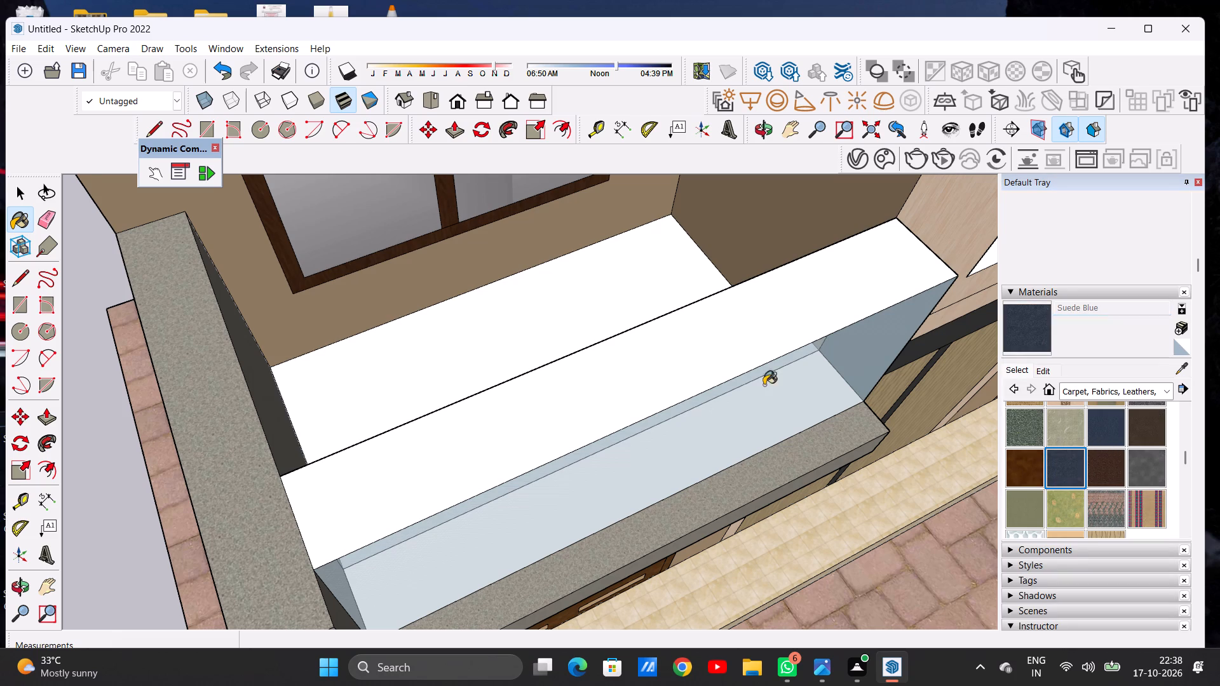
scroll(579, 340, up, 5)
click(498, 325)
scroll(485, 340, up, 14)
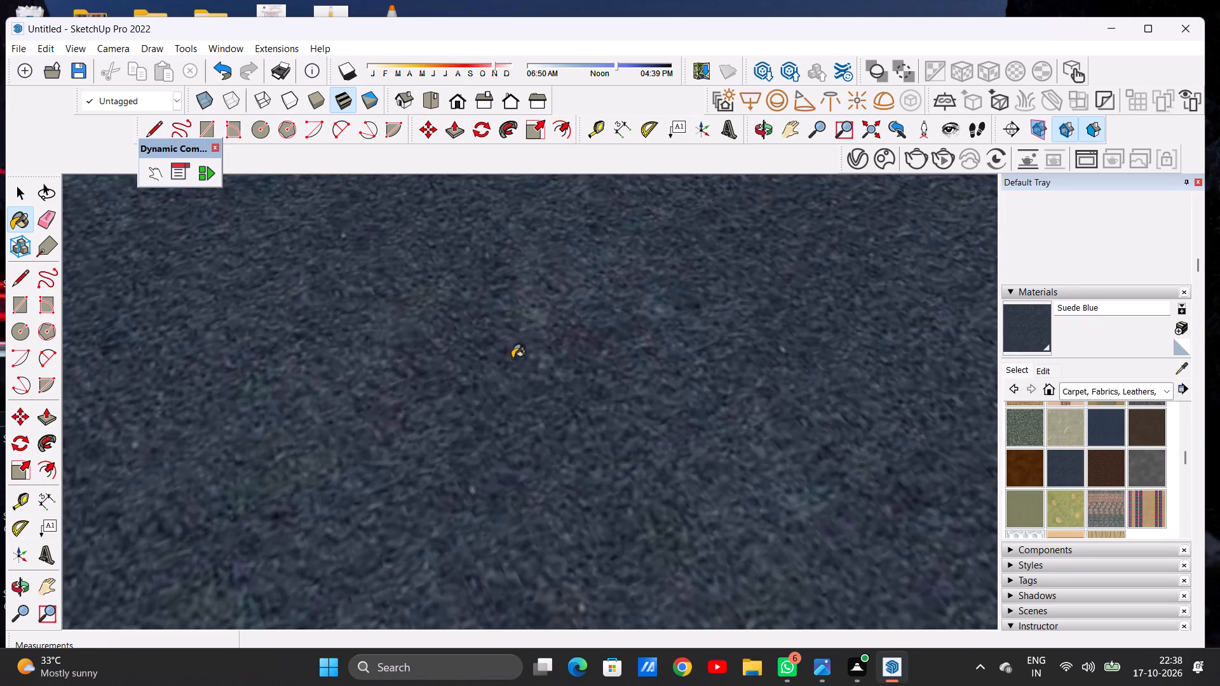
scroll(521, 358, down, 20)
scroll(521, 358, down, 15)
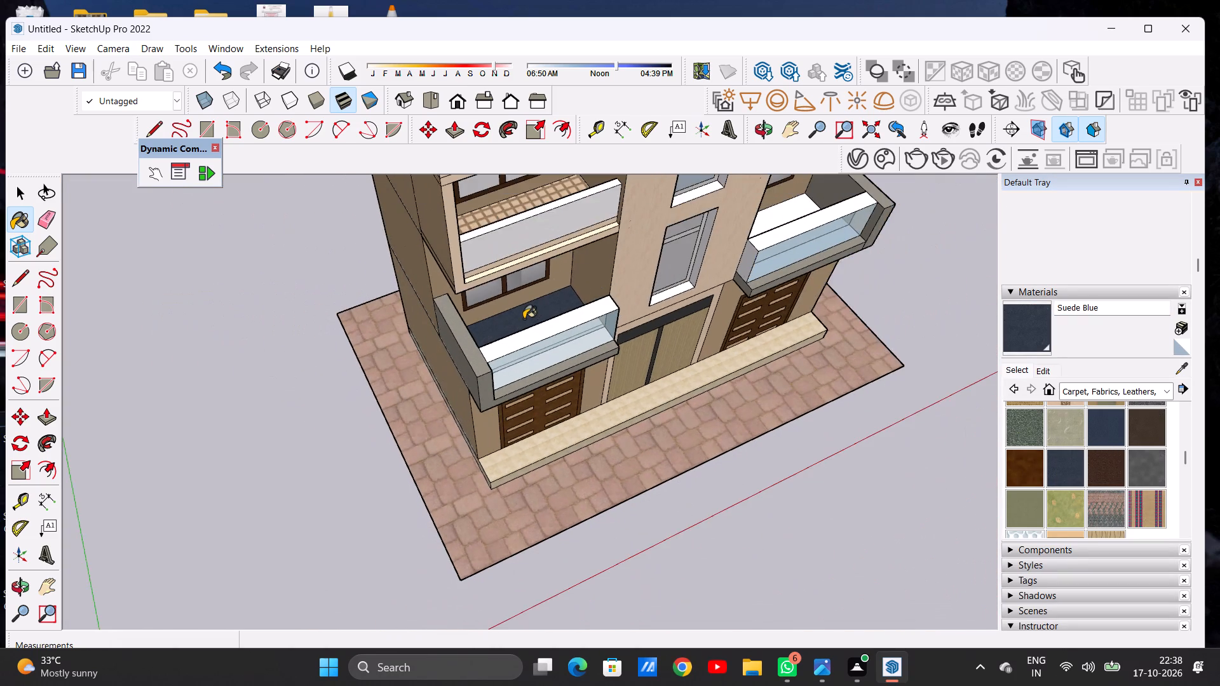
Paint the right third-floor balcony's floor with Leather Red Brown.
scroll(511, 324, down, 10)
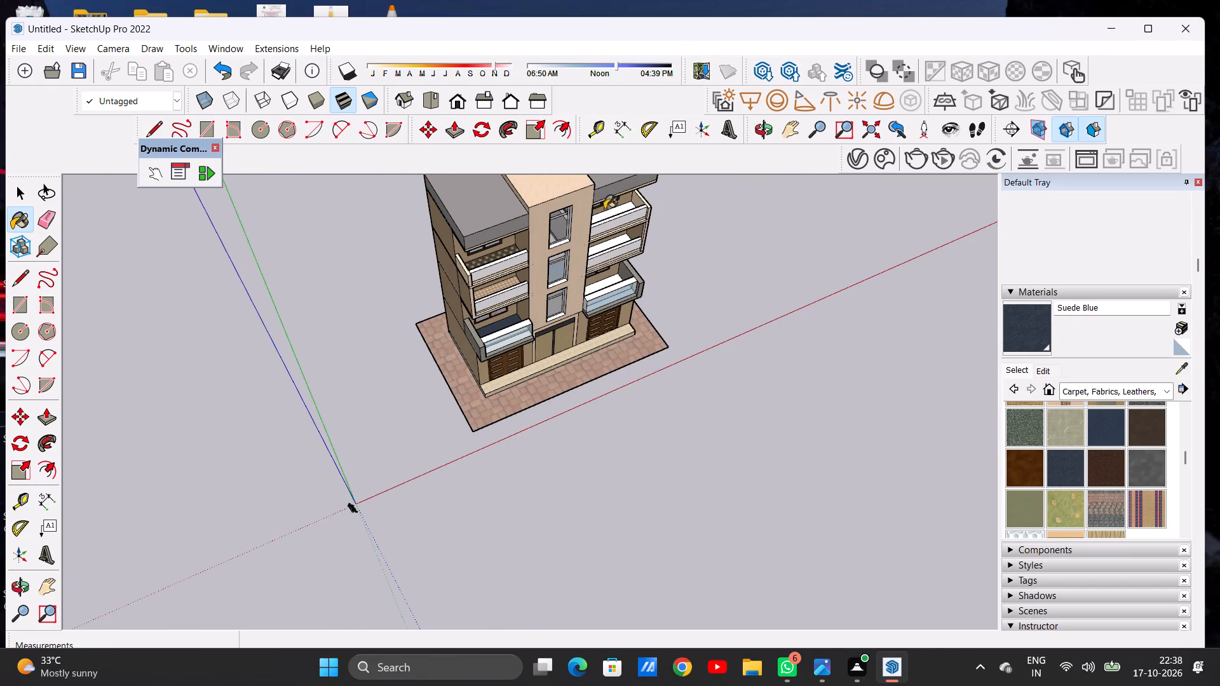
scroll(604, 209, up, 14)
middle_drag(651, 240, 382, 241)
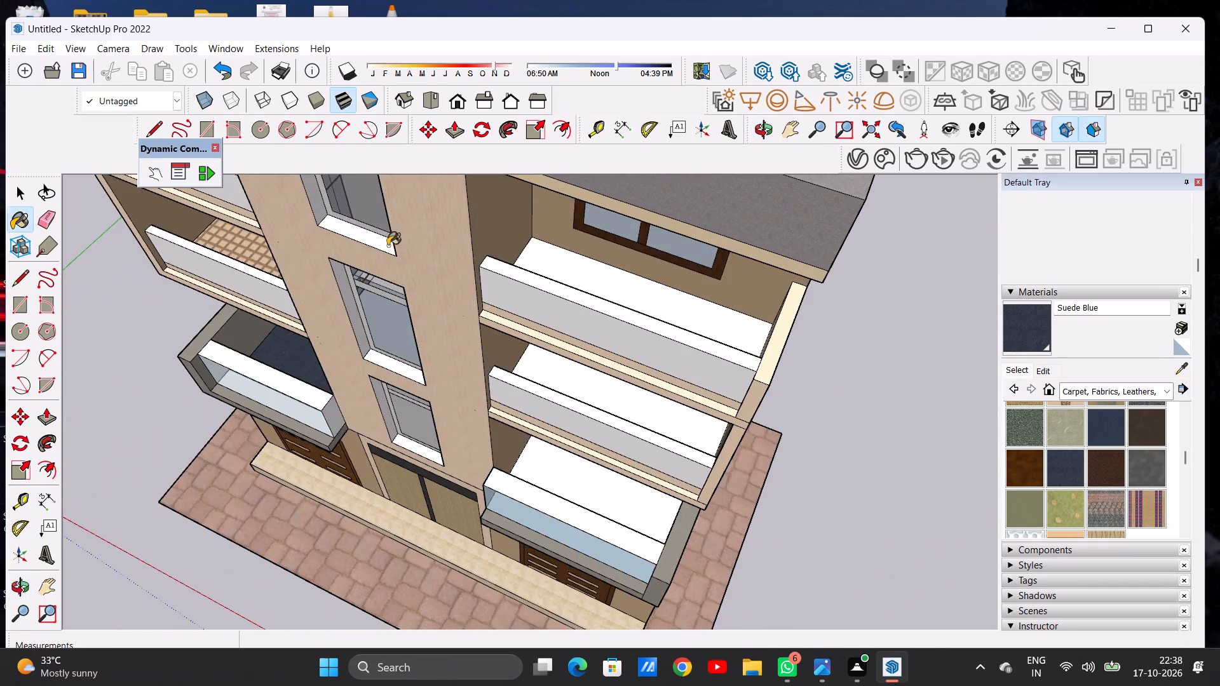
scroll(442, 243, down, 10)
scroll(545, 281, up, 18)
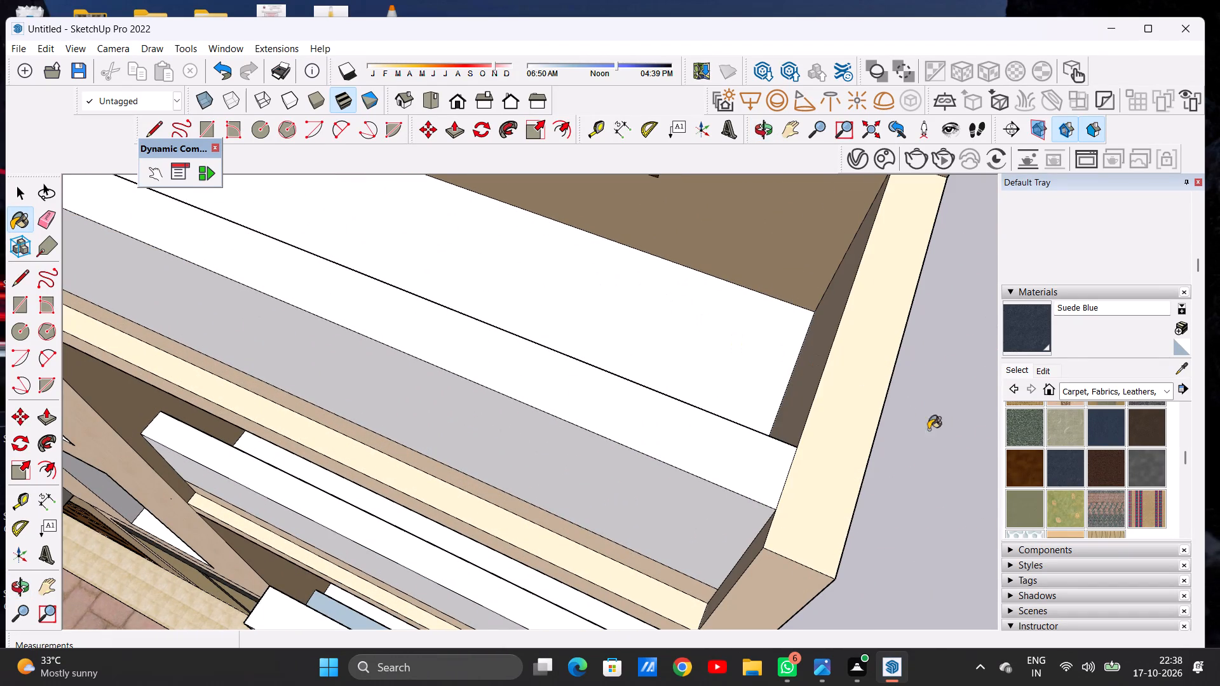
scroll(1100, 466, down, 1)
scroll(1100, 466, up, 3)
scroll(1100, 466, down, 2)
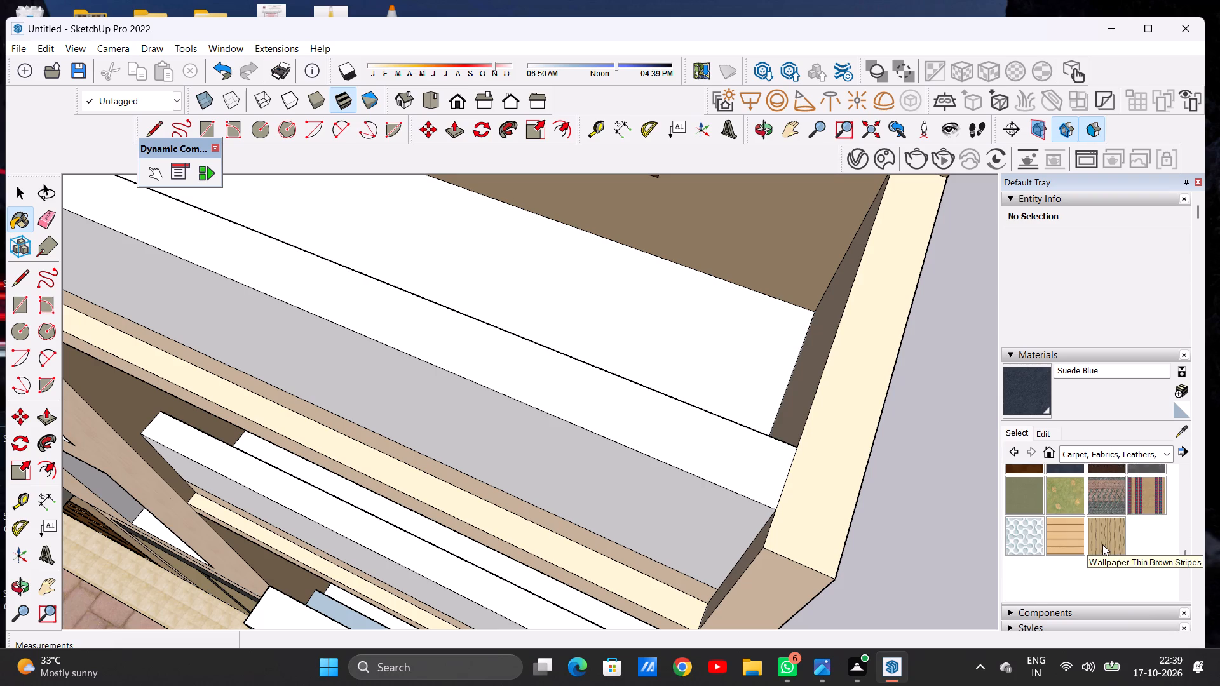
scroll(1102, 544, up, 1)
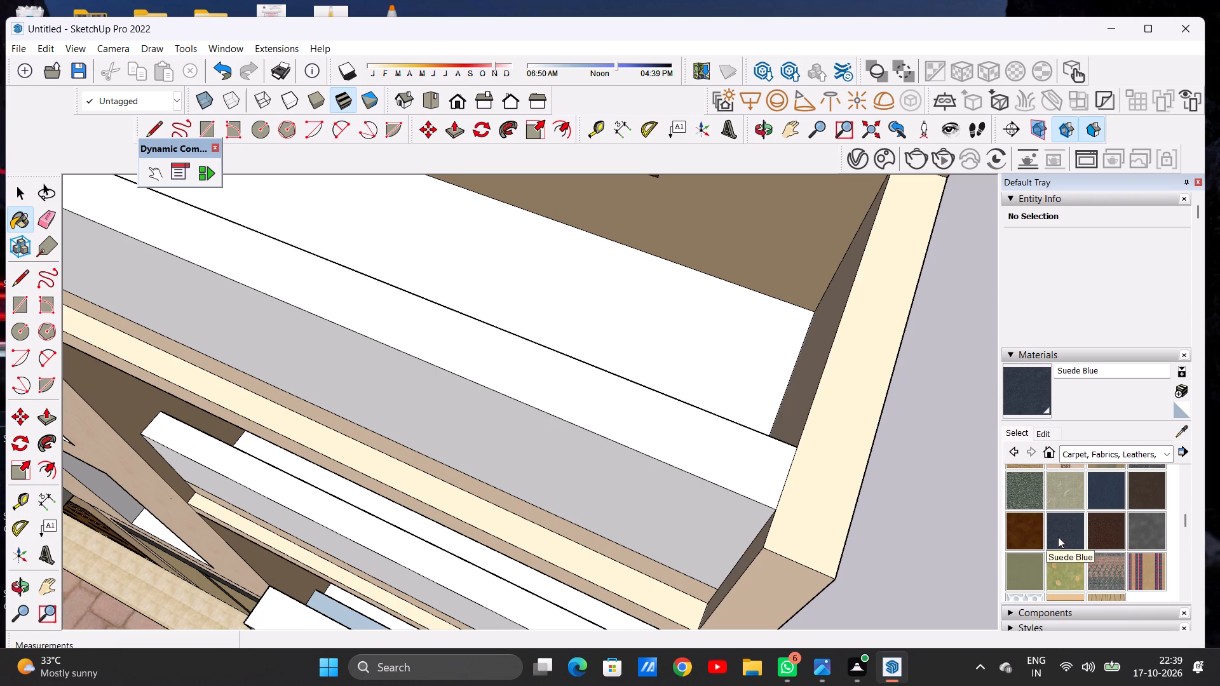
click(1020, 532)
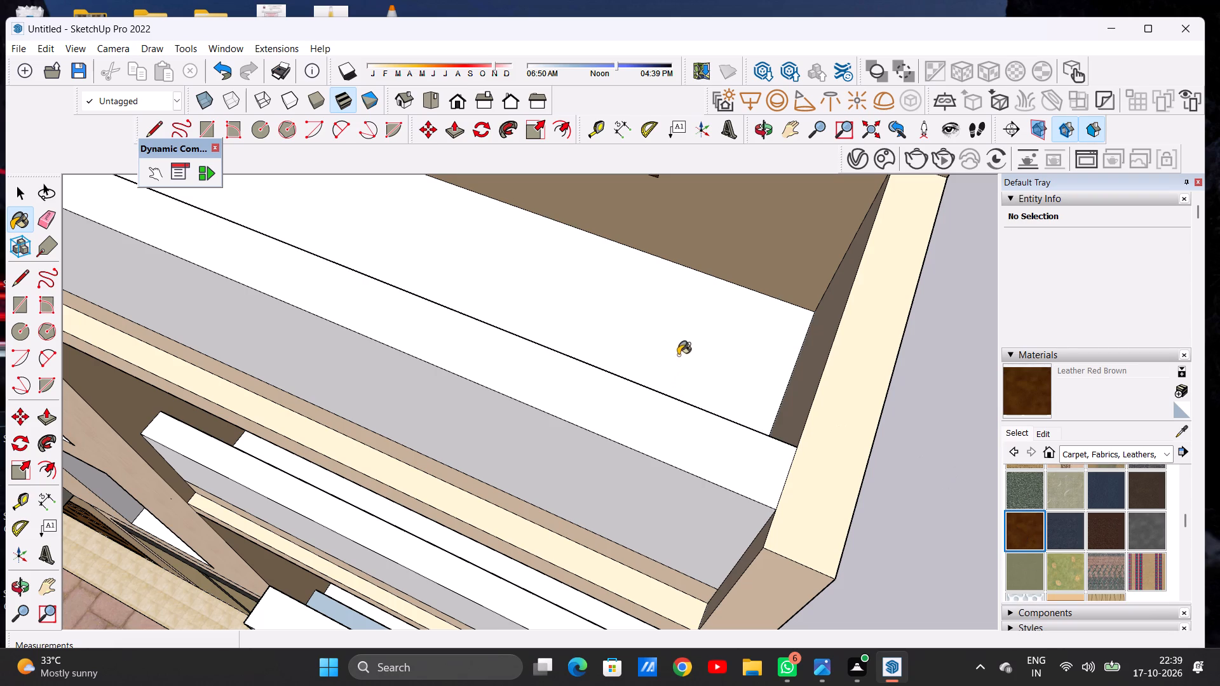
click(679, 353)
scroll(714, 354, up, 12)
scroll(661, 389, down, 2)
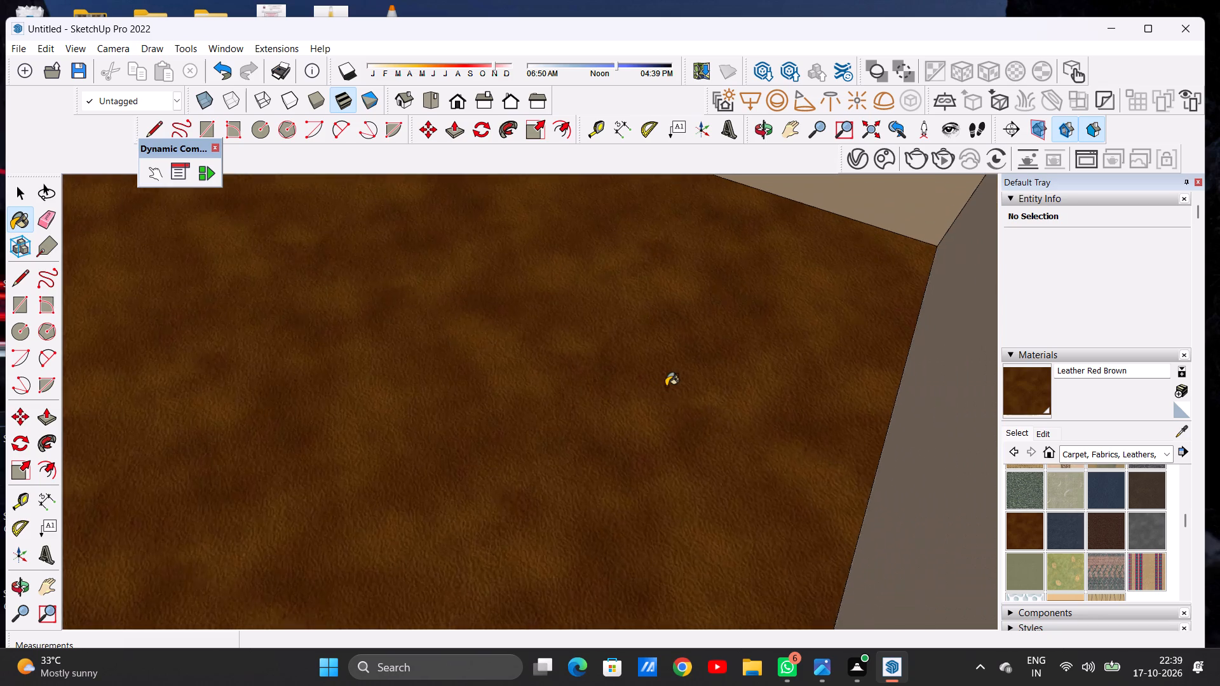
Paint the right second-floor balcony's floor with Suede Dark Gray.
scroll(666, 386, down, 15)
scroll(714, 317, down, 11)
scroll(676, 464, up, 7)
middle_drag(663, 347, 604, 401)
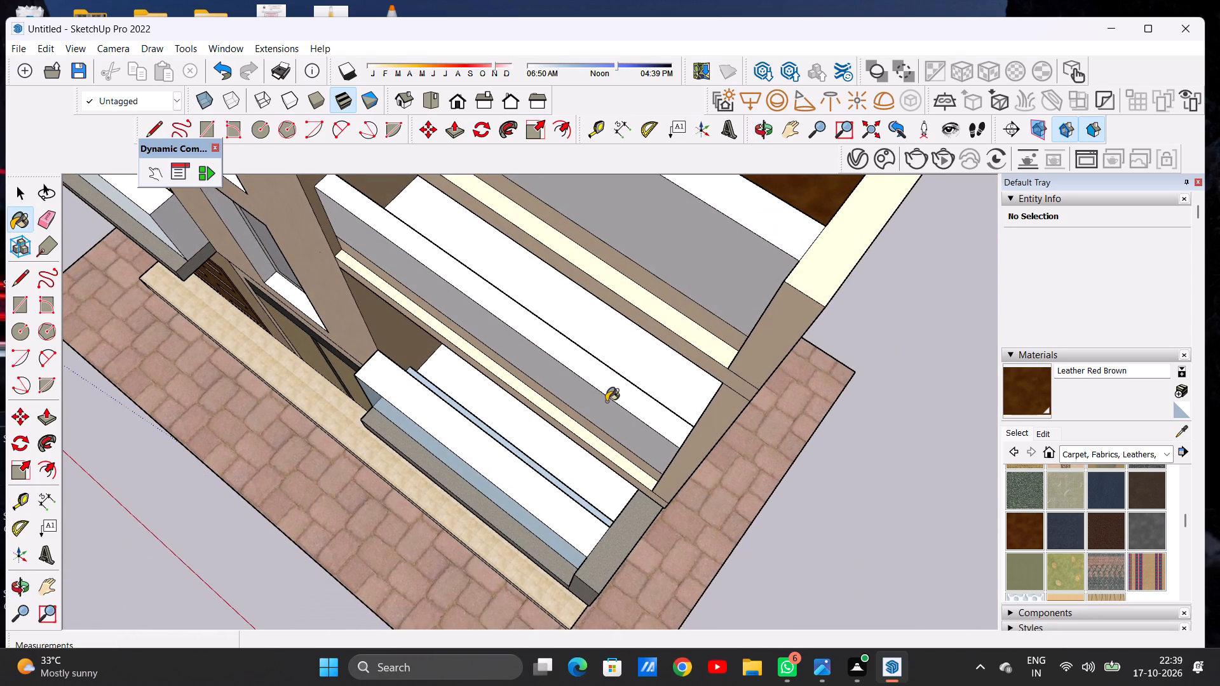
middle_drag(618, 378, 668, 313)
scroll(679, 309, up, 4)
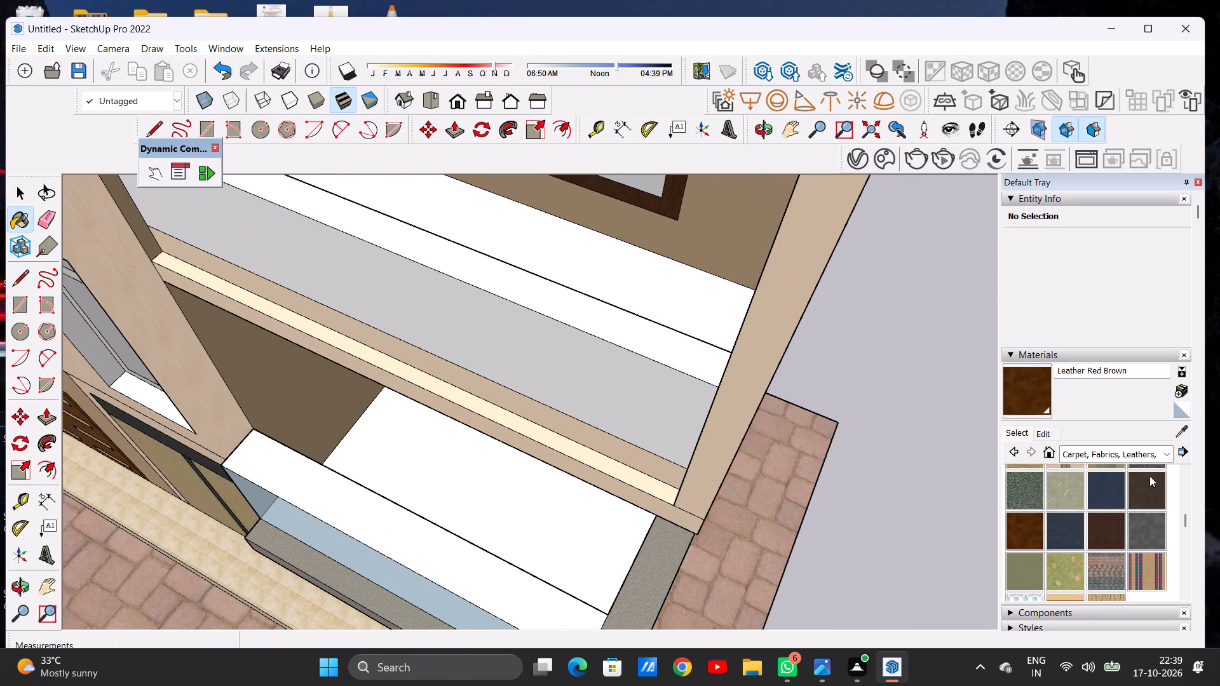
click(1144, 534)
scroll(682, 297, up, 4)
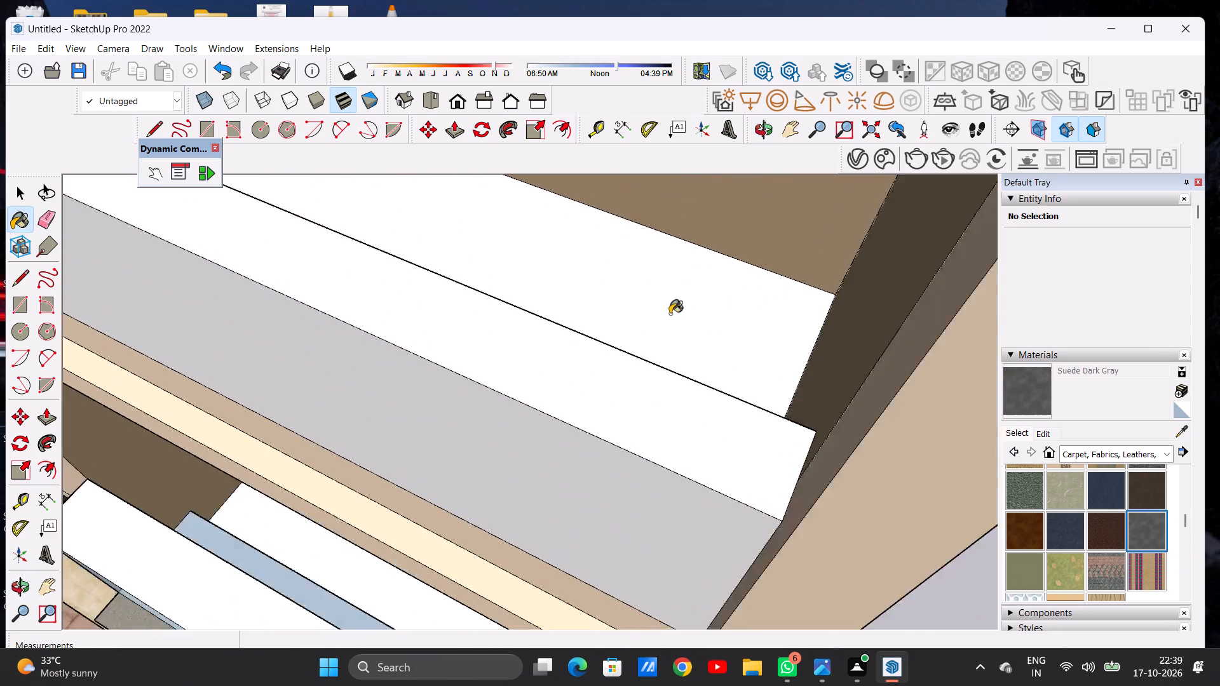
scroll(670, 314, up, 3)
click(654, 314)
scroll(682, 346, up, 10)
scroll(702, 362, down, 5)
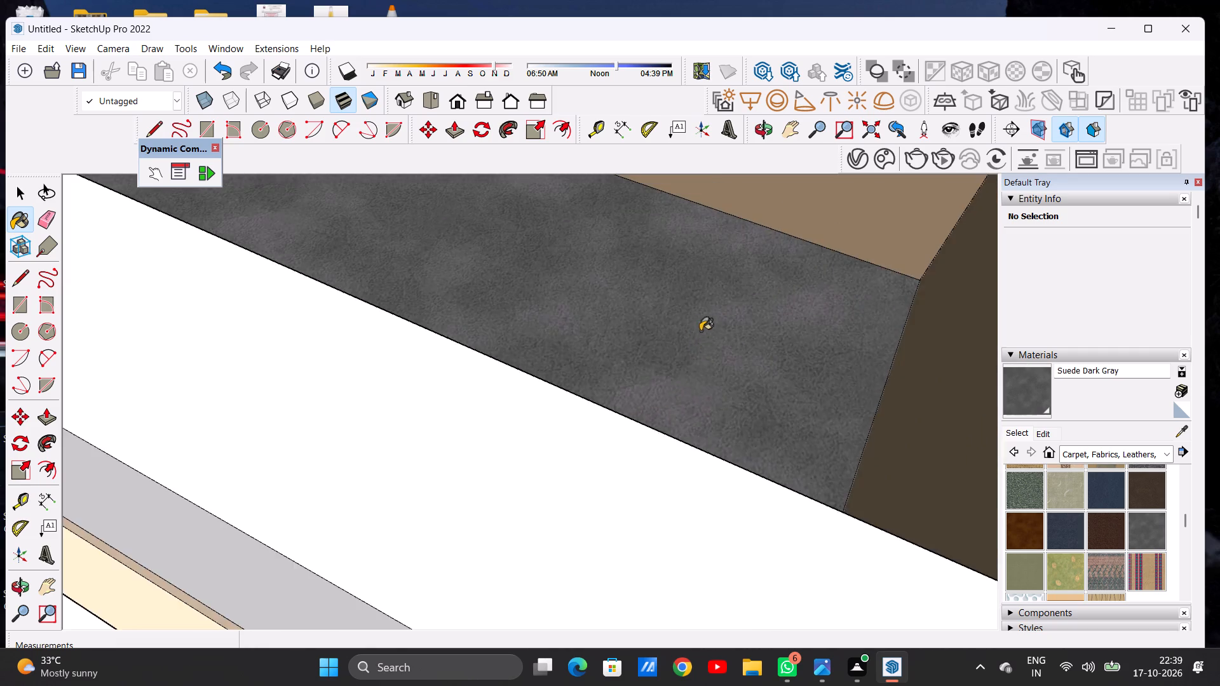
Paint the right first-floor balcony's floor with Carpet Diamond Yellow.
scroll(700, 331, down, 20)
scroll(700, 331, down, 6)
scroll(656, 430, up, 5)
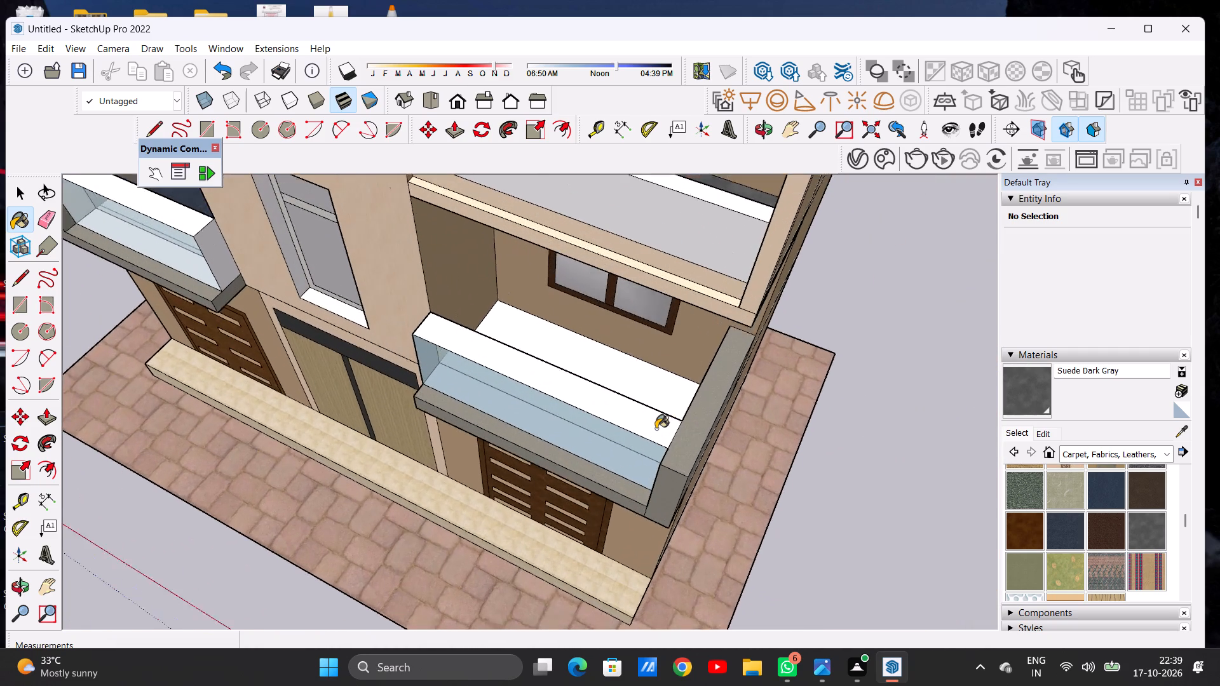
scroll(656, 429, up, 9)
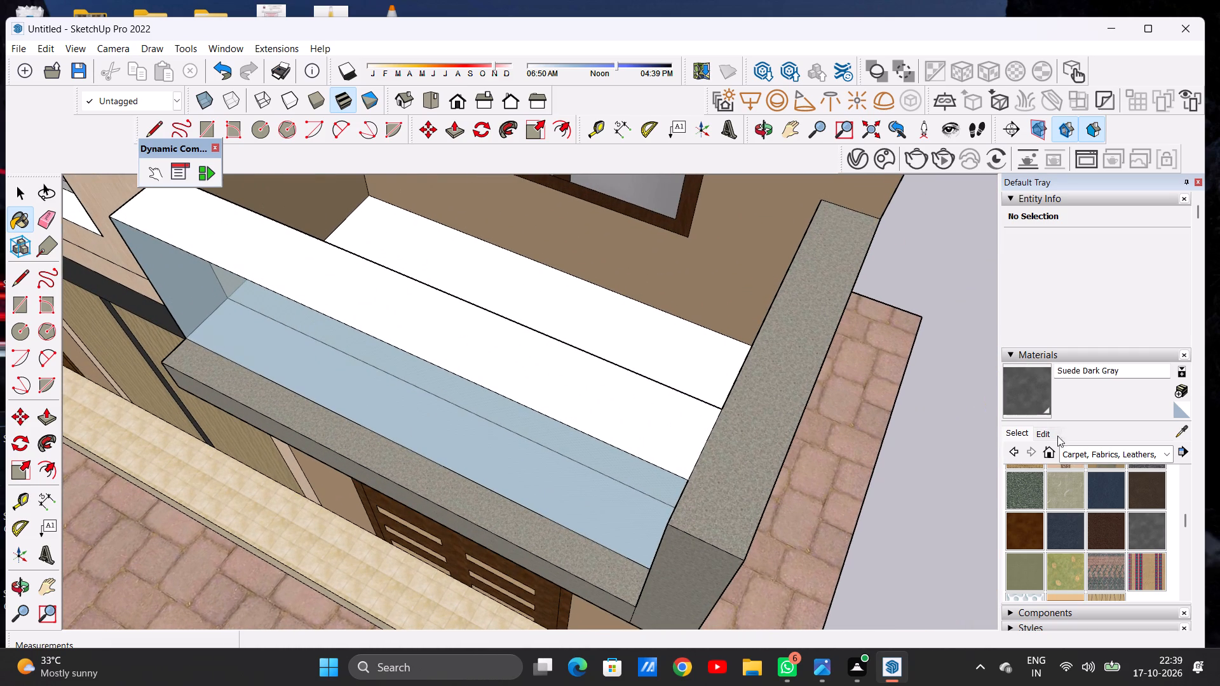
scroll(1083, 519, down, 1)
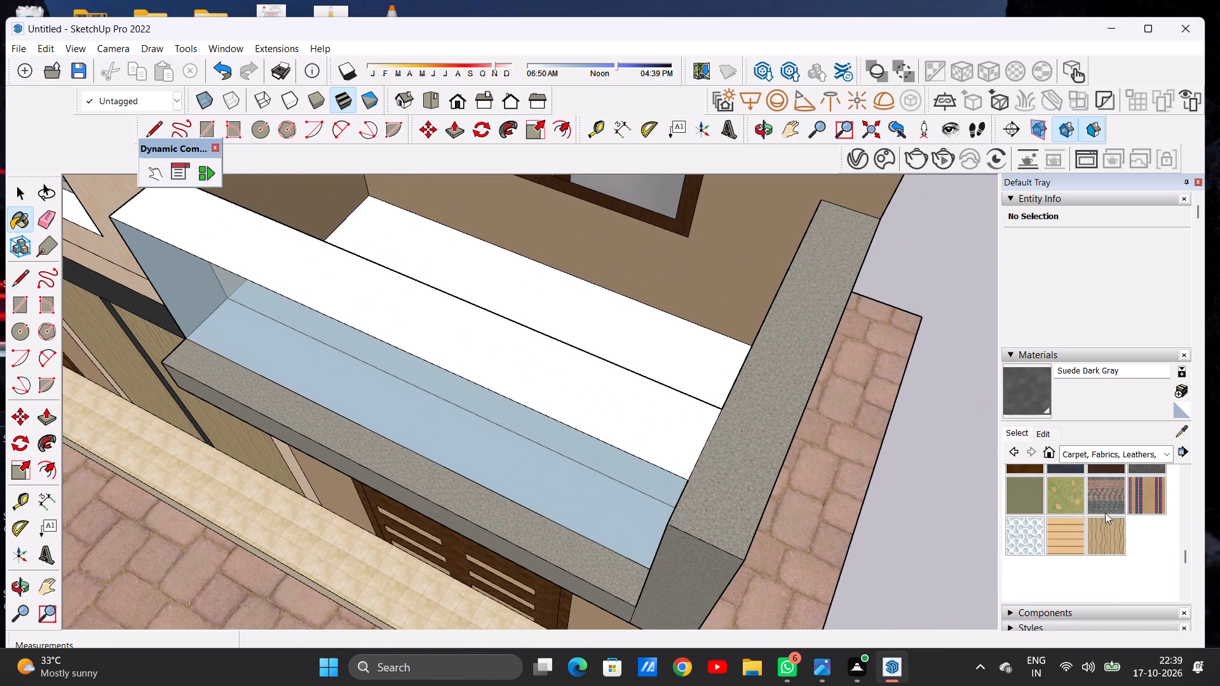
scroll(1104, 505, up, 4)
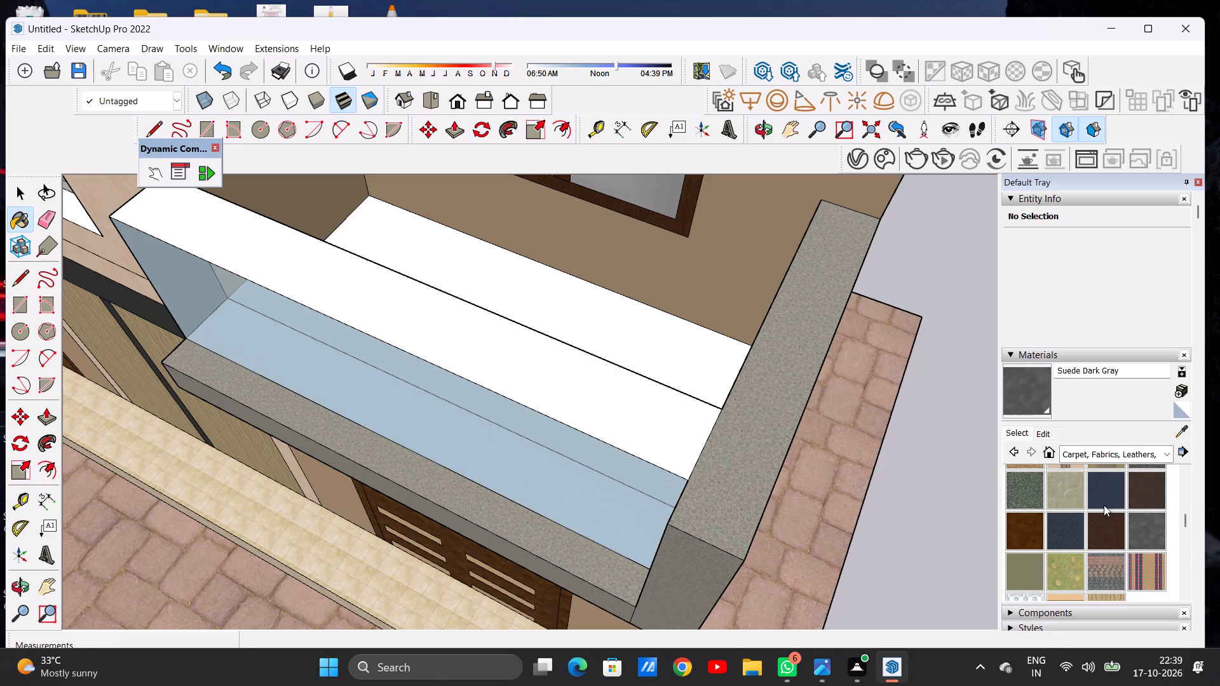
click(1135, 483)
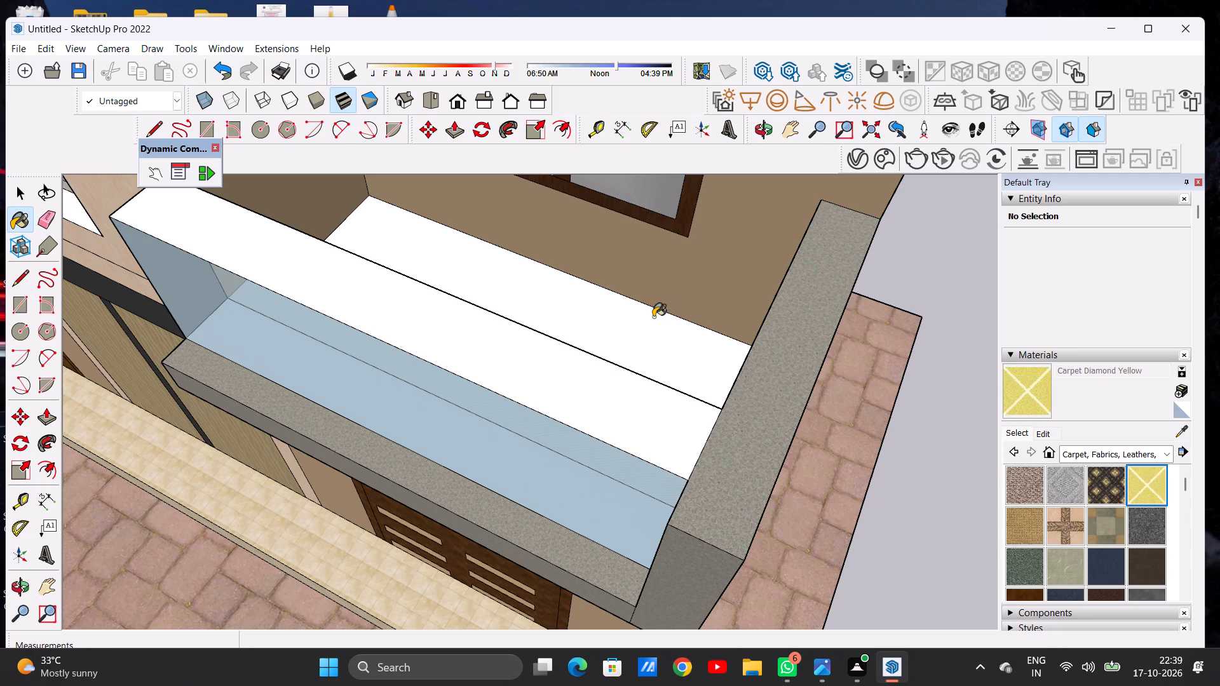
click(653, 317)
scroll(673, 344, up, 11)
scroll(565, 399, down, 8)
scroll(621, 361, down, 6)
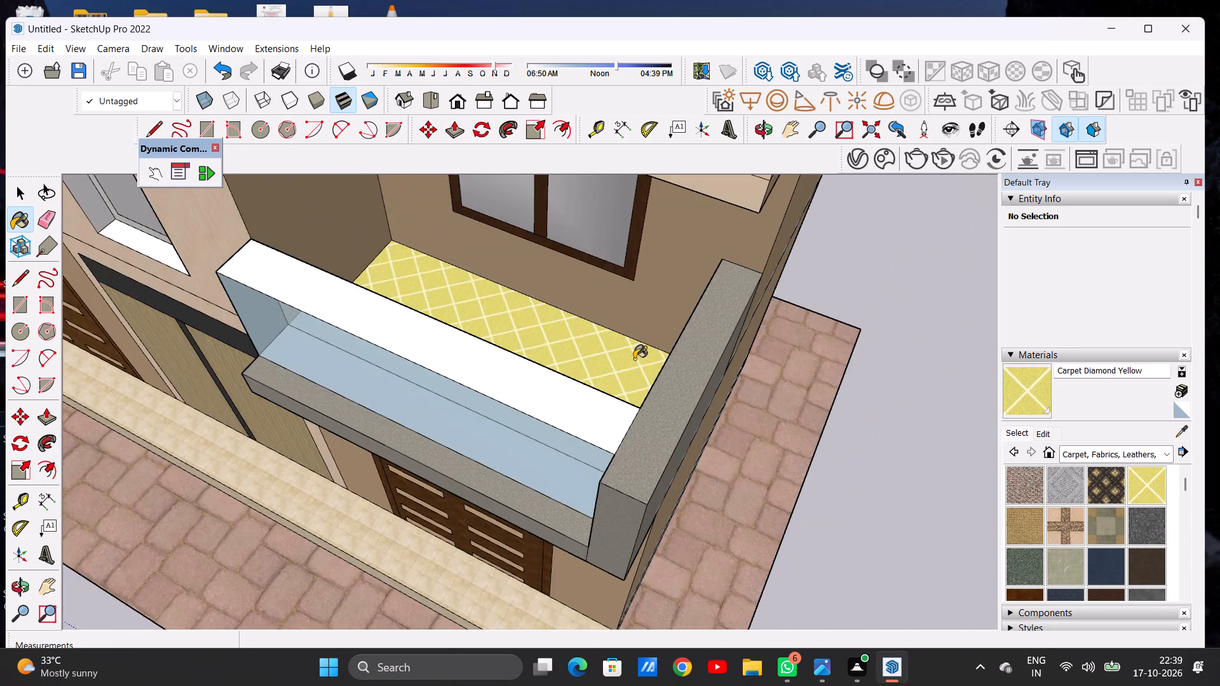
Paint the outer face of the left second-floor balcony's railing with Translucent Glass Safety from Glass and Mirrors.
scroll(634, 359, down, 18)
middle_drag(571, 440, 715, 313)
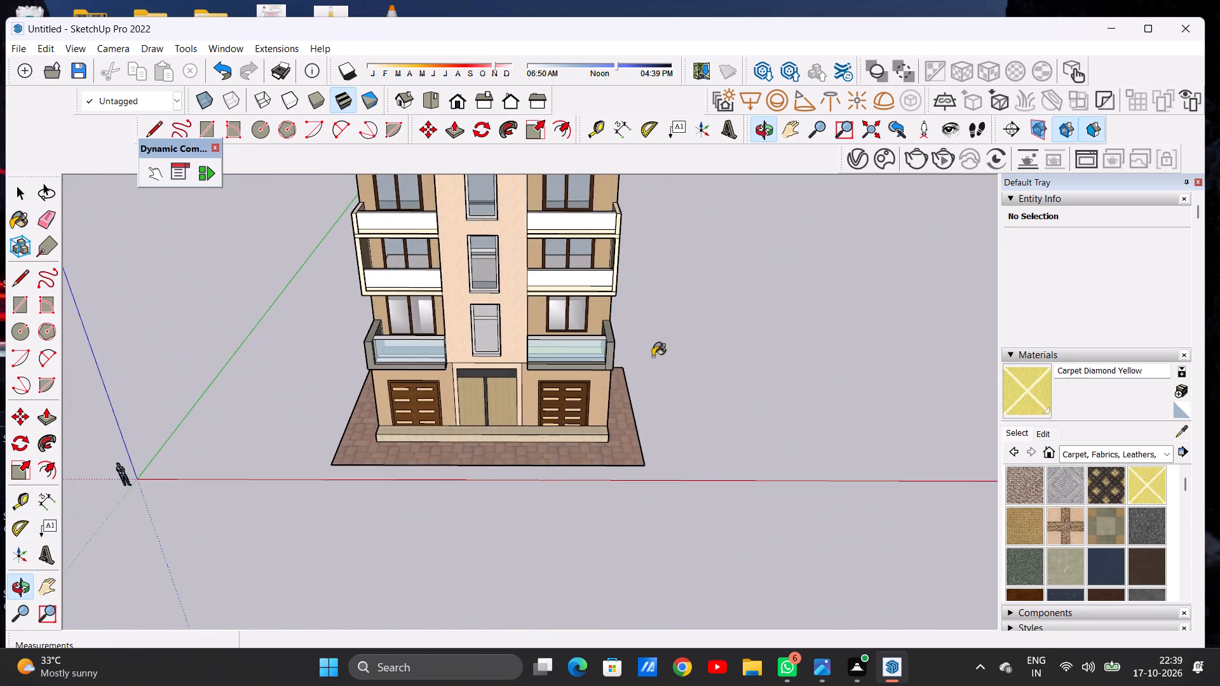
scroll(530, 443, down, 6)
middle_drag(520, 445, 518, 312)
scroll(466, 346, up, 5)
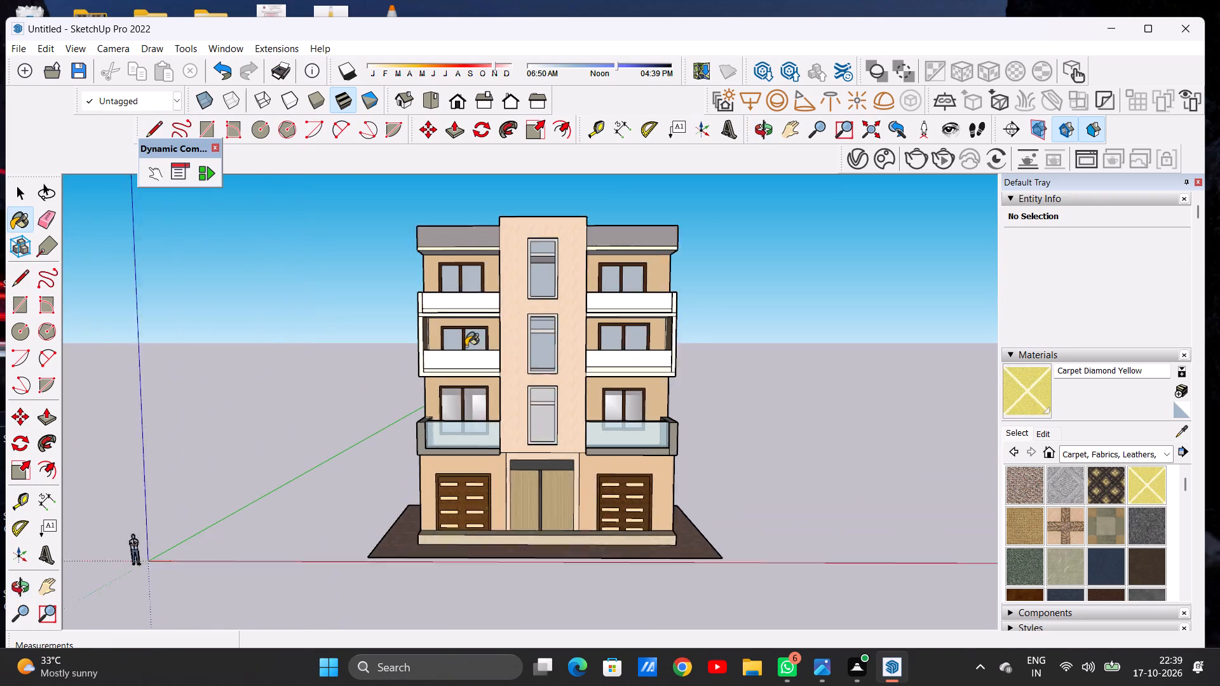
scroll(466, 346, up, 2)
key(space)
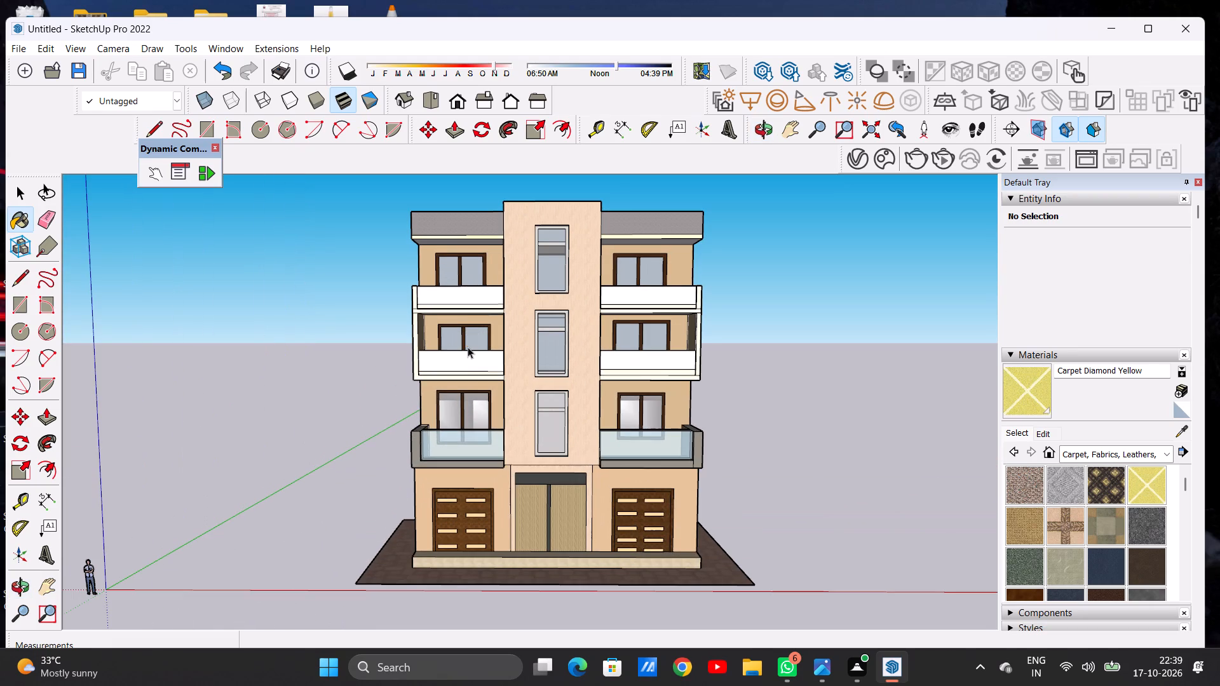
scroll(465, 346, up, 2)
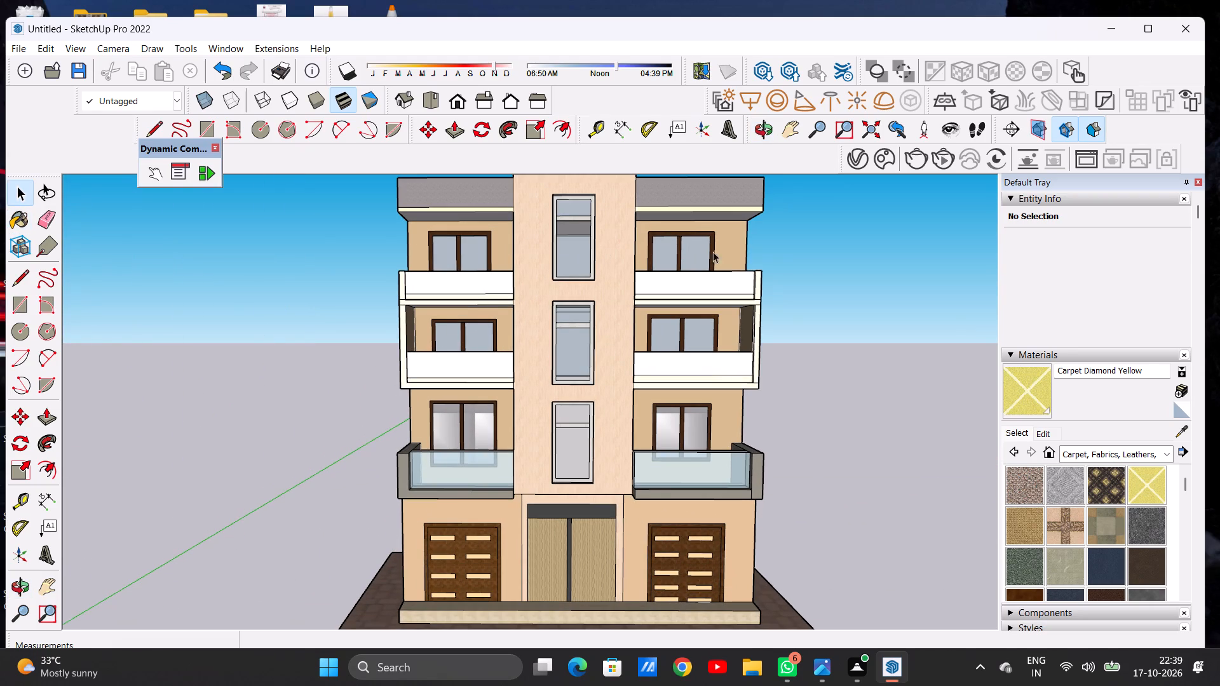
click(1082, 452)
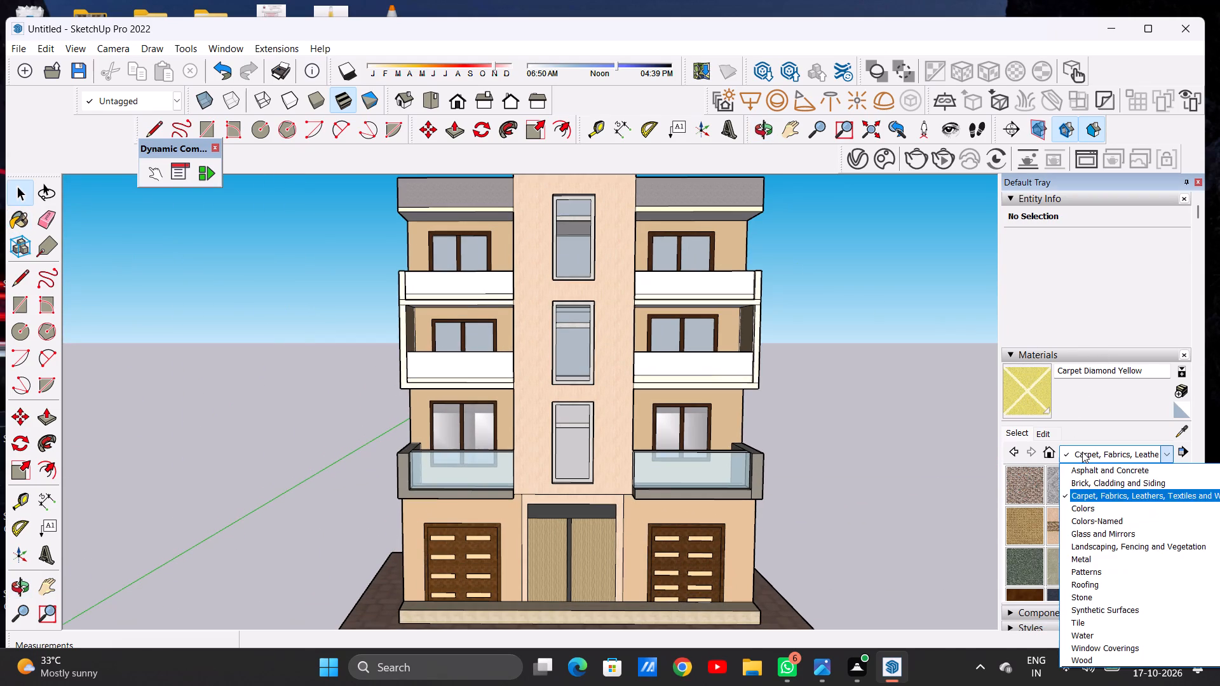
click(1128, 538)
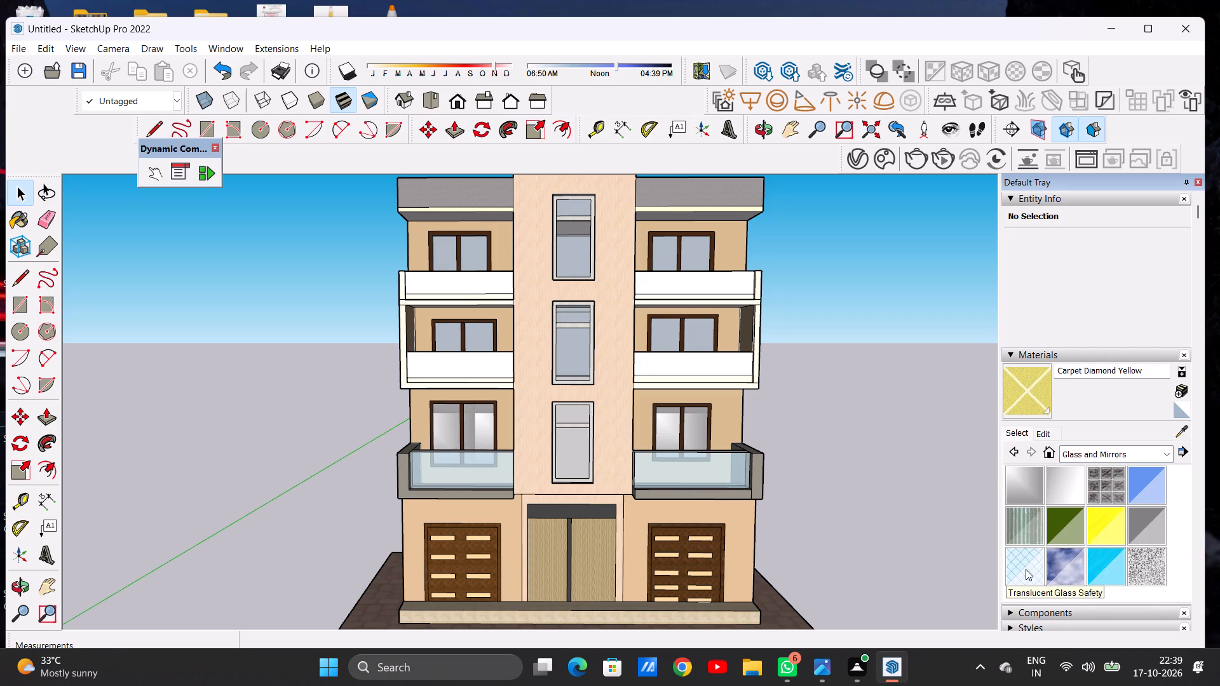
click(1026, 569)
scroll(332, 459, down, 5)
middle_drag(358, 435, 614, 434)
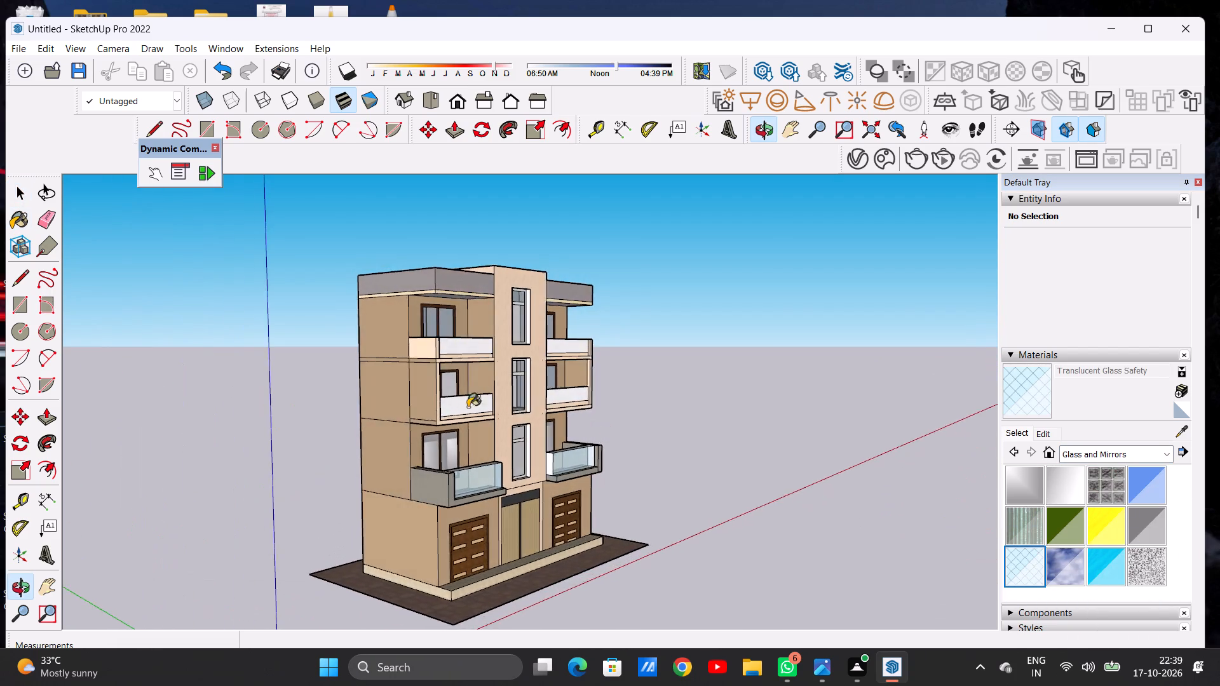
scroll(460, 405, up, 8)
scroll(459, 405, down, 1)
scroll(459, 405, up, 3)
click(426, 401)
Paint the inner face of the left second-floor balcony's railing with Translucent Glass Safety.
middle_drag(503, 404, 425, 464)
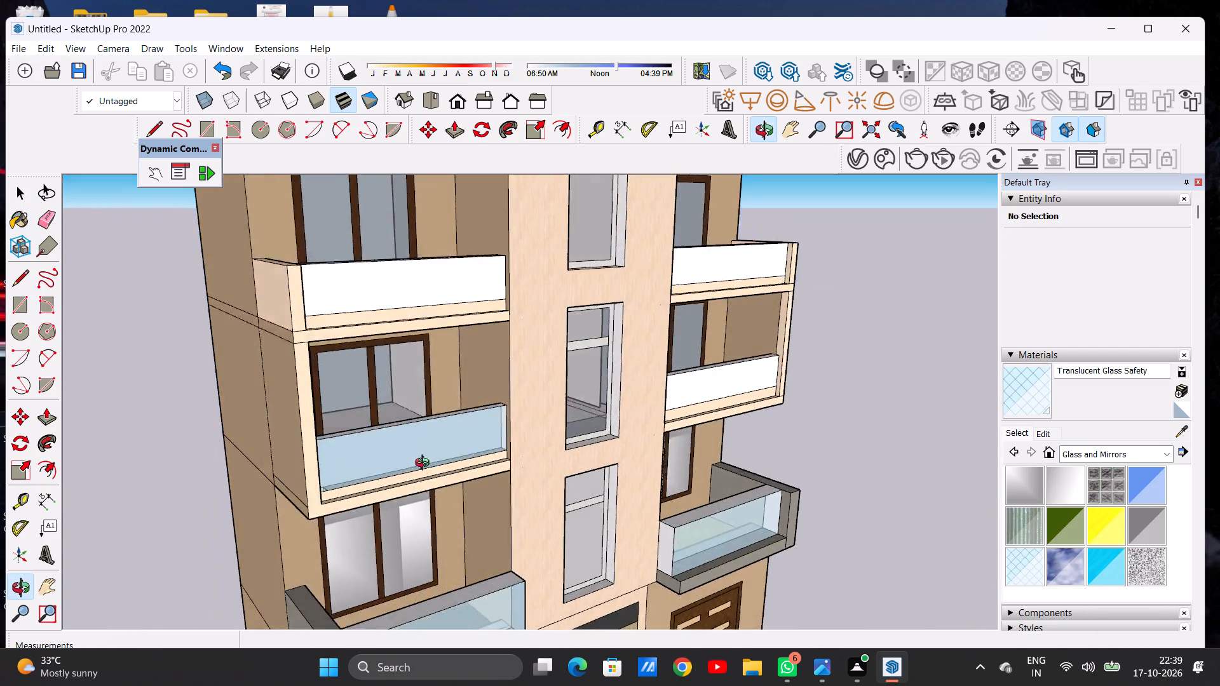
middle_drag(425, 464, 308, 534)
scroll(301, 461, up, 4)
middle_drag(372, 417, 361, 427)
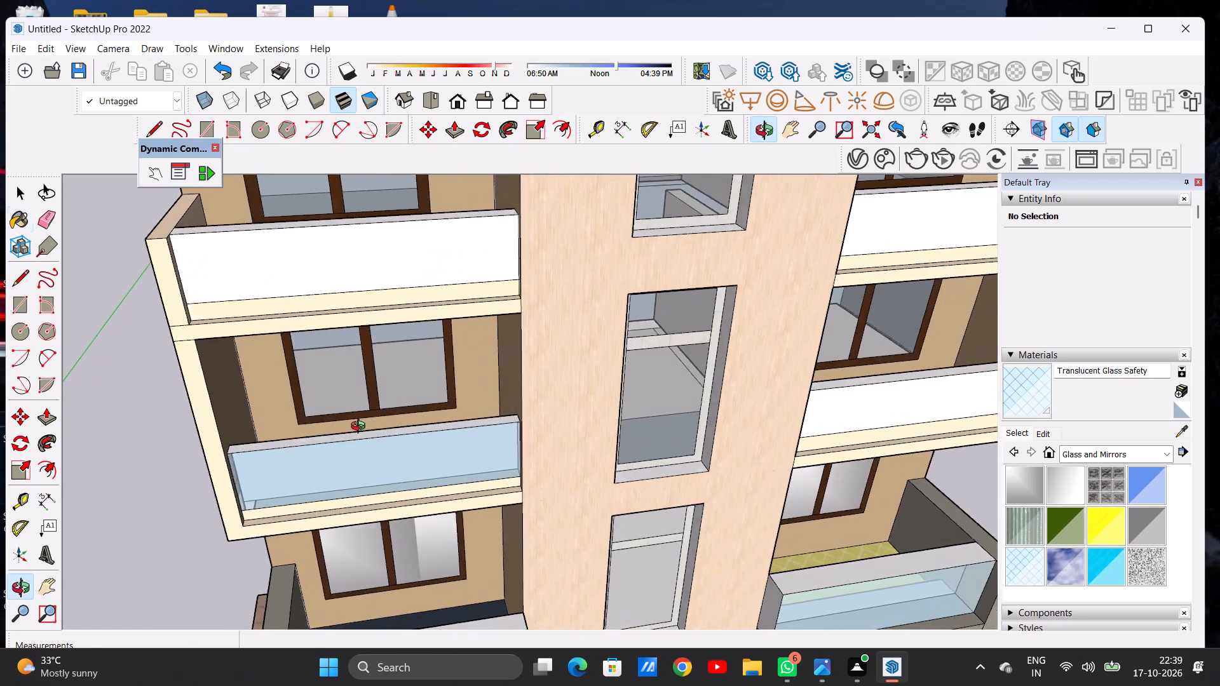
middle_drag(361, 427, 216, 459)
scroll(297, 380, up, 4)
scroll(303, 376, down, 1)
scroll(303, 376, up, 7)
middle_drag(386, 412, 305, 413)
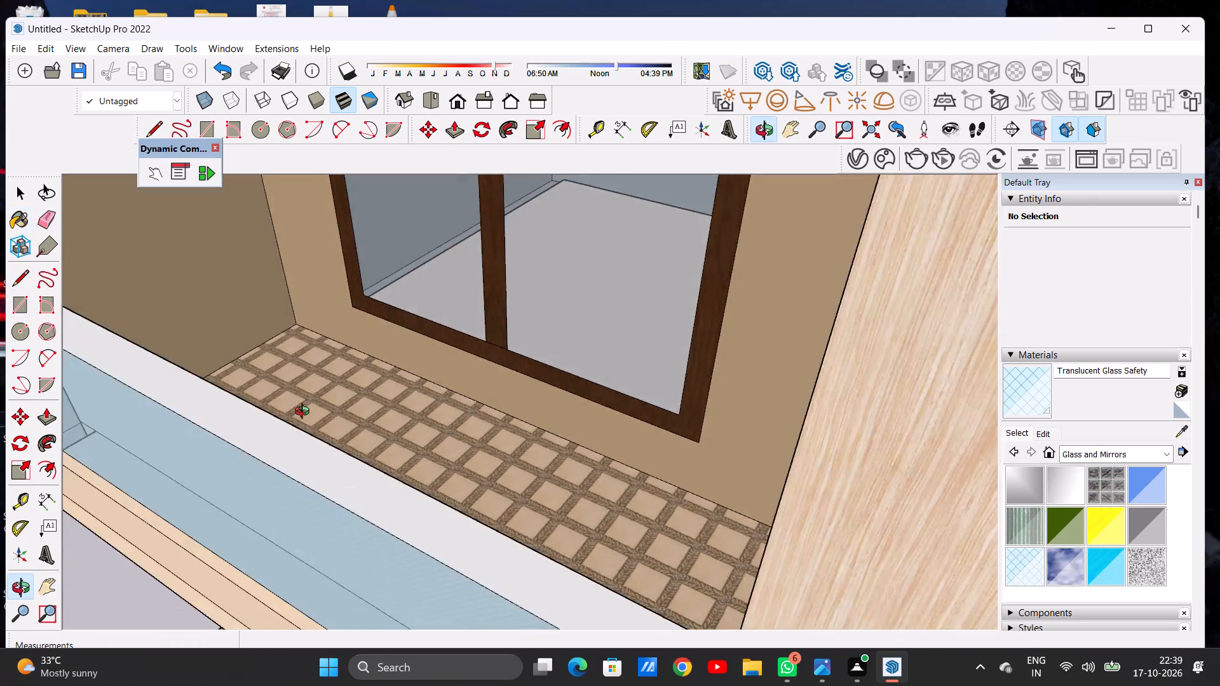
middle_drag(305, 413, 275, 414)
scroll(289, 398, up, 3)
scroll(292, 394, down, 1)
scroll(292, 393, up, 6)
scroll(346, 367, down, 4)
middle_drag(355, 375, 304, 375)
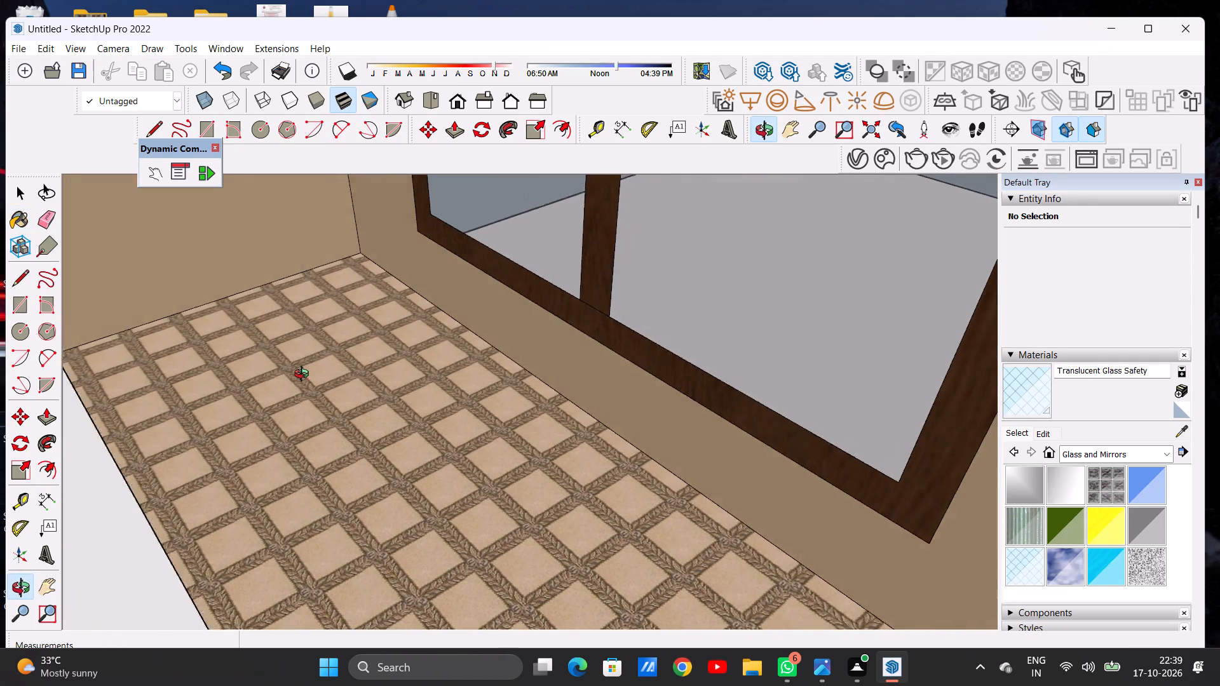
middle_drag(304, 375, 280, 376)
click(98, 542)
Paint the outer face of the right second-floor balcony's railing with Translucent Glass Safety.
middle_drag(253, 482, 262, 480)
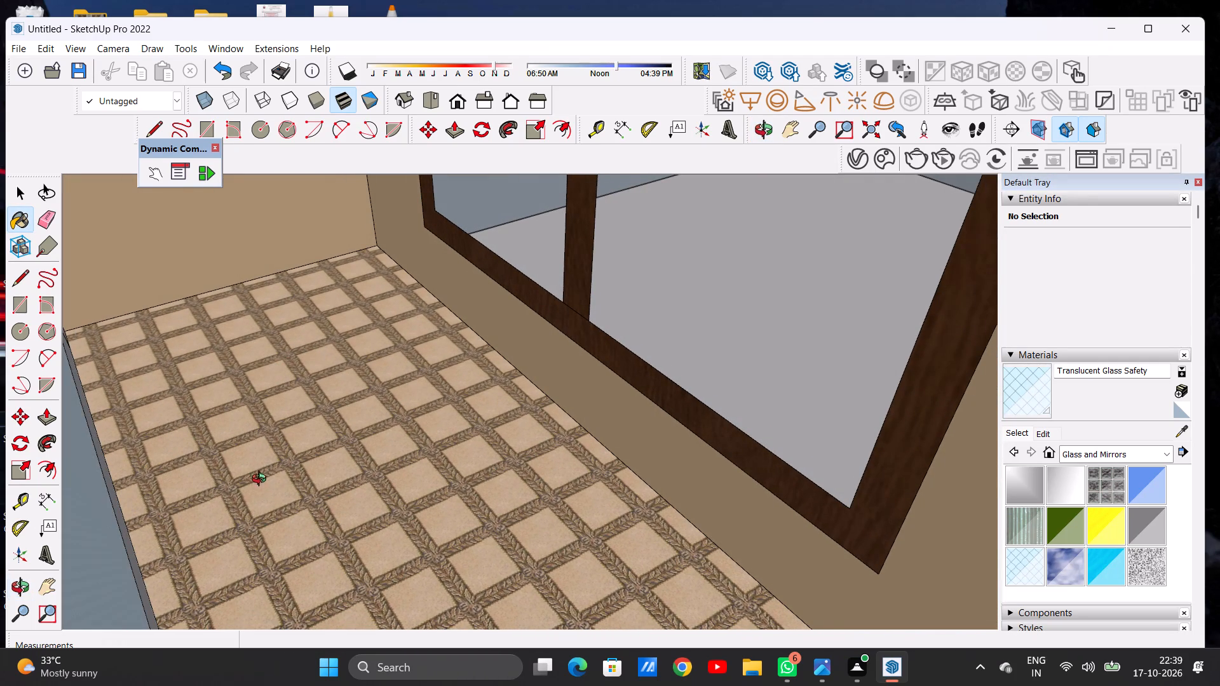
middle_drag(262, 480, 413, 440)
scroll(377, 455, down, 20)
scroll(377, 455, down, 3)
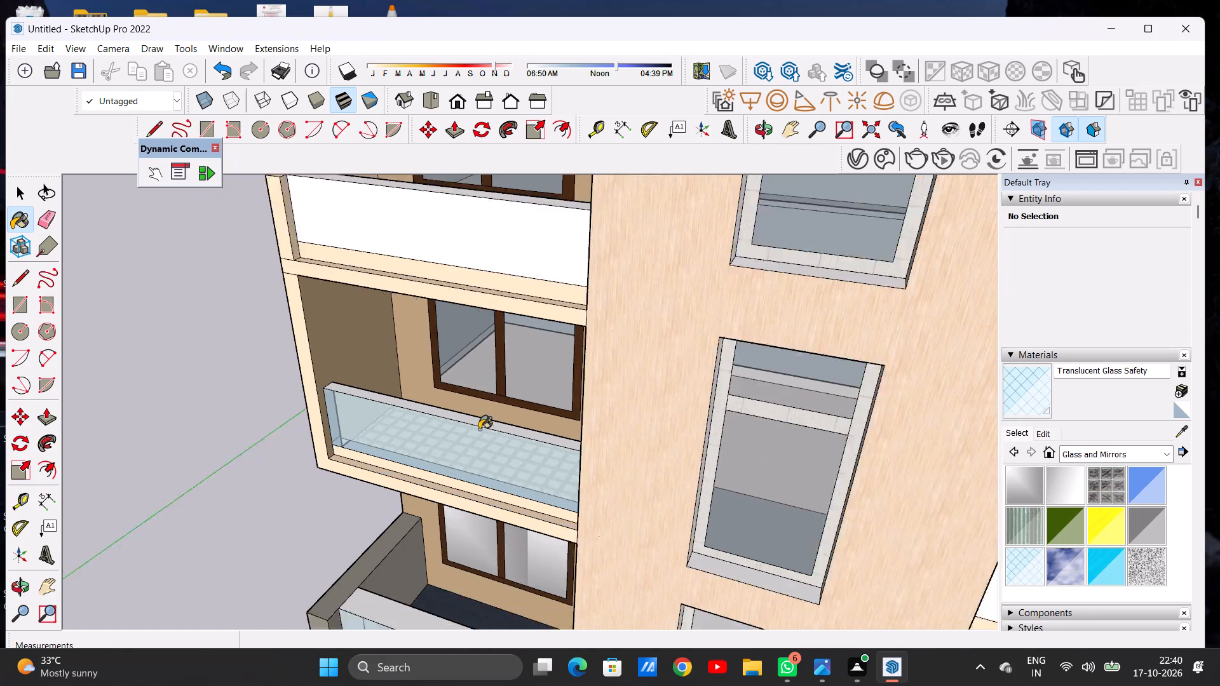
scroll(479, 429, down, 9)
scroll(776, 502, up, 3)
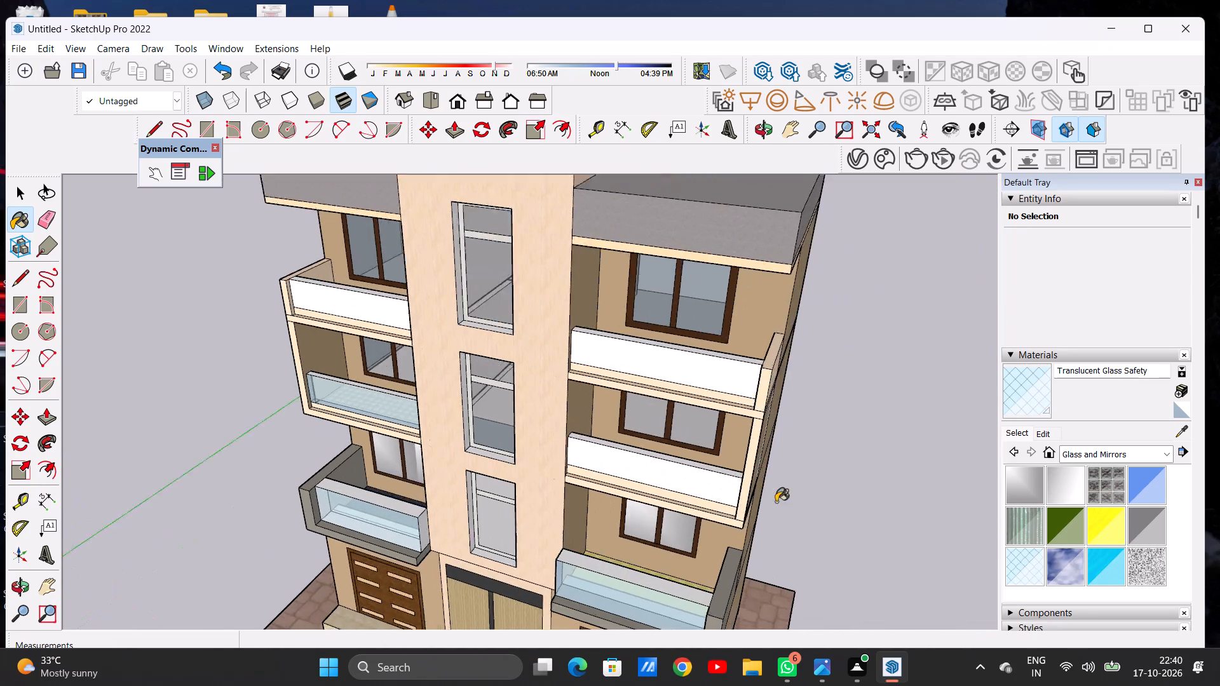
scroll(776, 502, up, 4)
scroll(717, 494, up, 16)
click(693, 443)
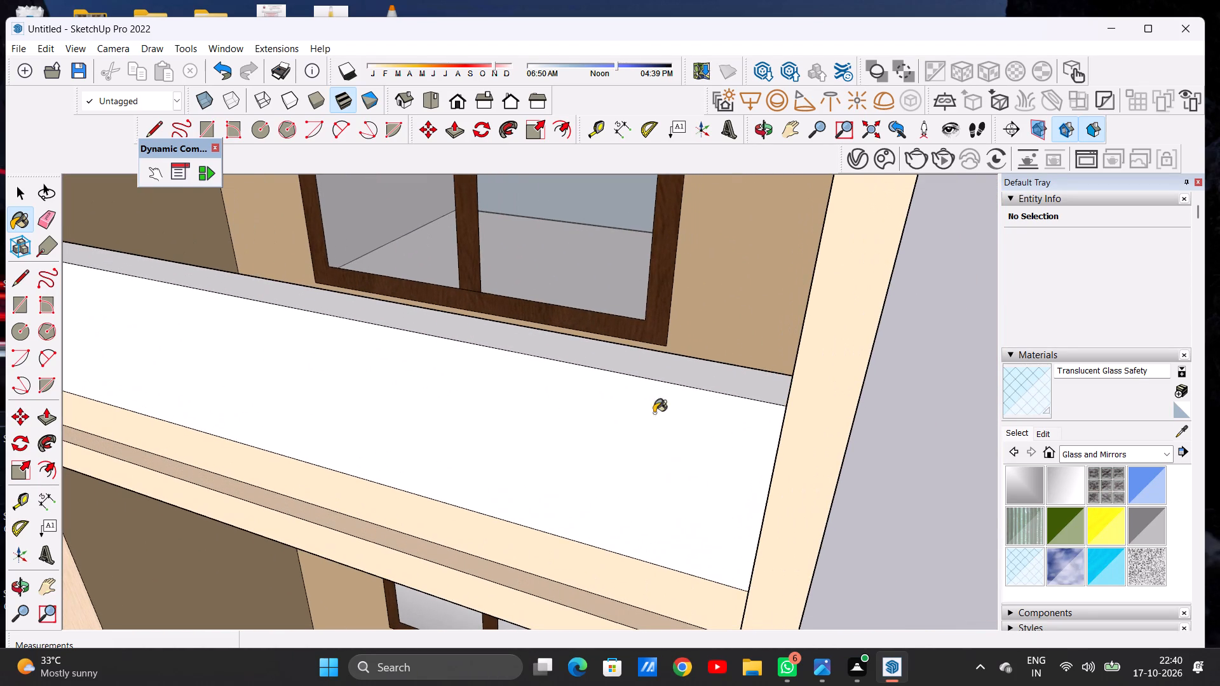
Paint the inner face of the right second-floor balcony's railing with Translucent Glass Safety.
middle_drag(642, 297, 578, 367)
scroll(435, 384, up, 4)
middle_drag(430, 375, 327, 384)
middle_drag(327, 384, 596, 329)
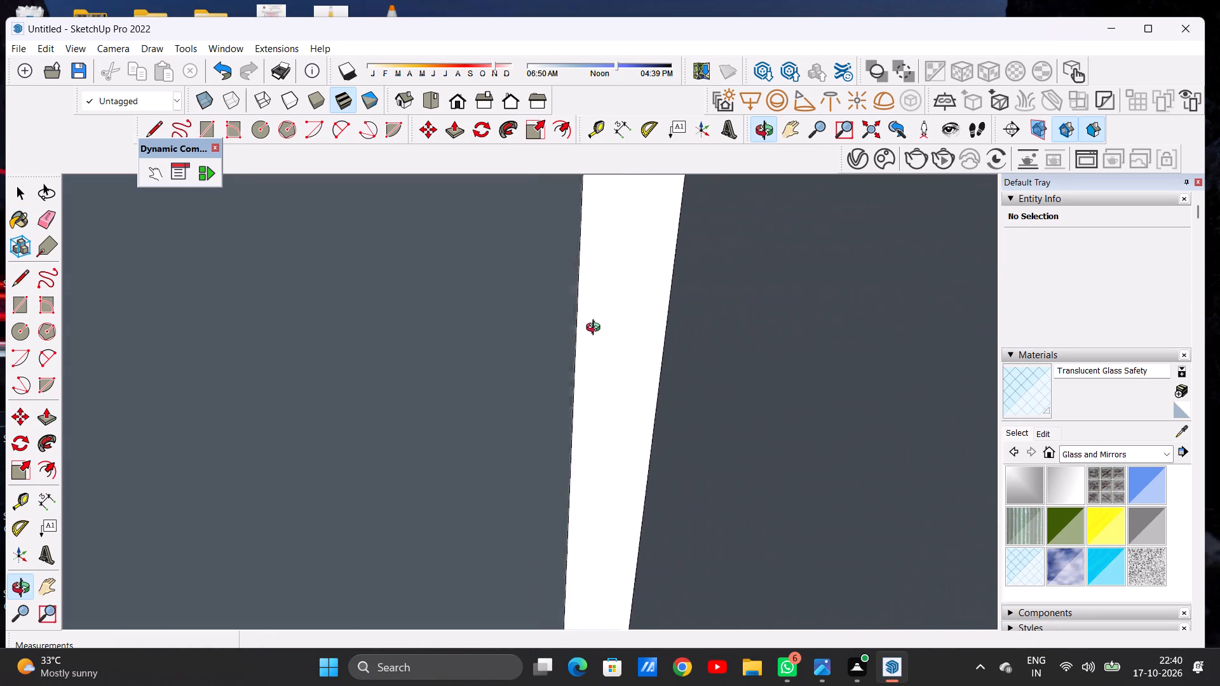
middle_drag(596, 329, 636, 320)
scroll(562, 373, down, 4)
scroll(560, 373, up, 1)
scroll(560, 373, down, 20)
scroll(560, 373, down, 12)
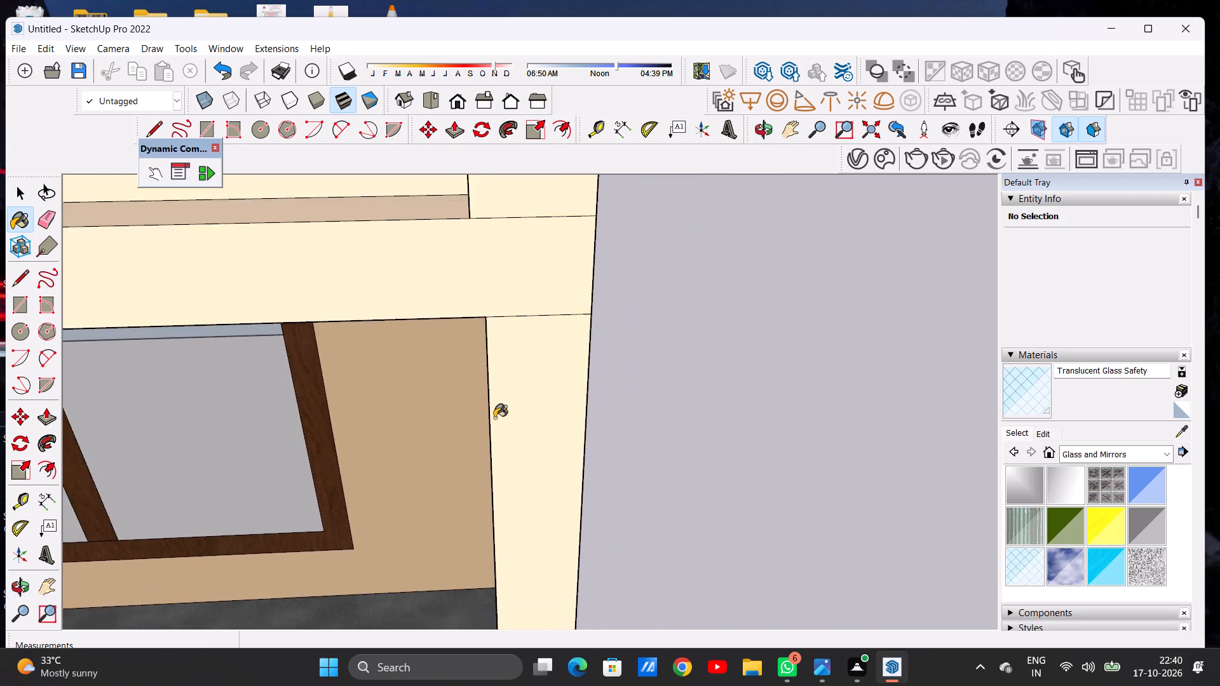
scroll(494, 418, down, 20)
scroll(494, 418, down, 1)
middle_drag(421, 516, 204, 523)
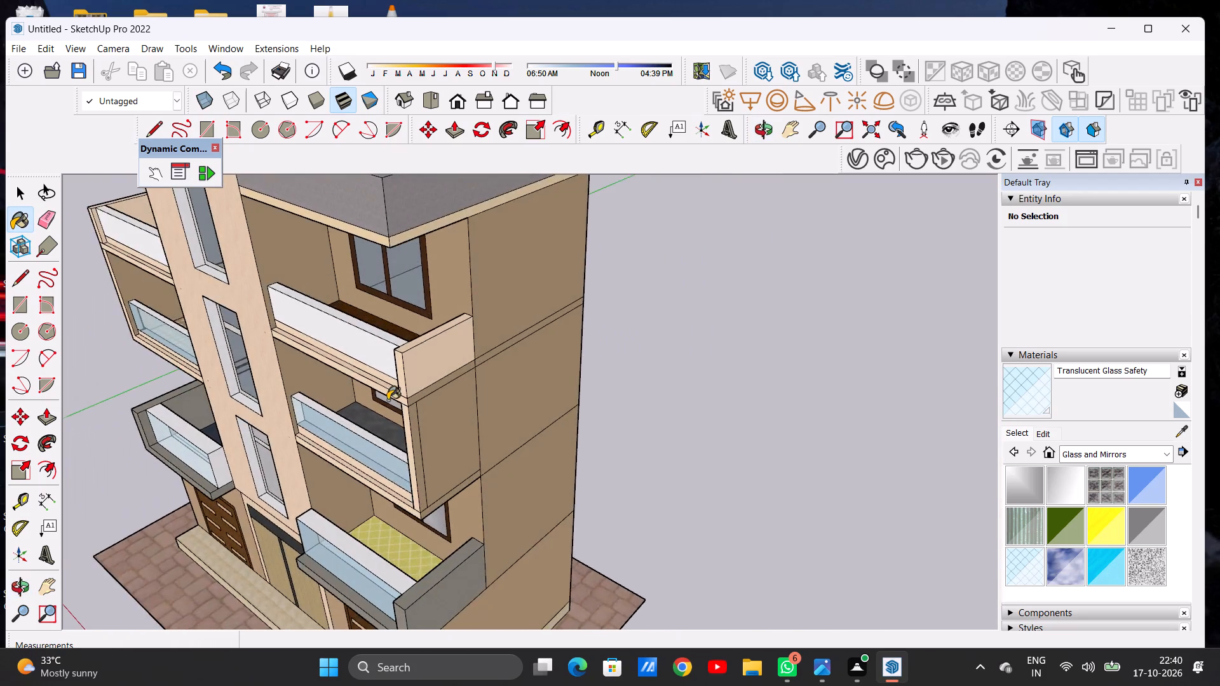
scroll(388, 399, up, 14)
scroll(301, 426, up, 3)
middle_drag(350, 418, 291, 419)
scroll(374, 394, down, 14)
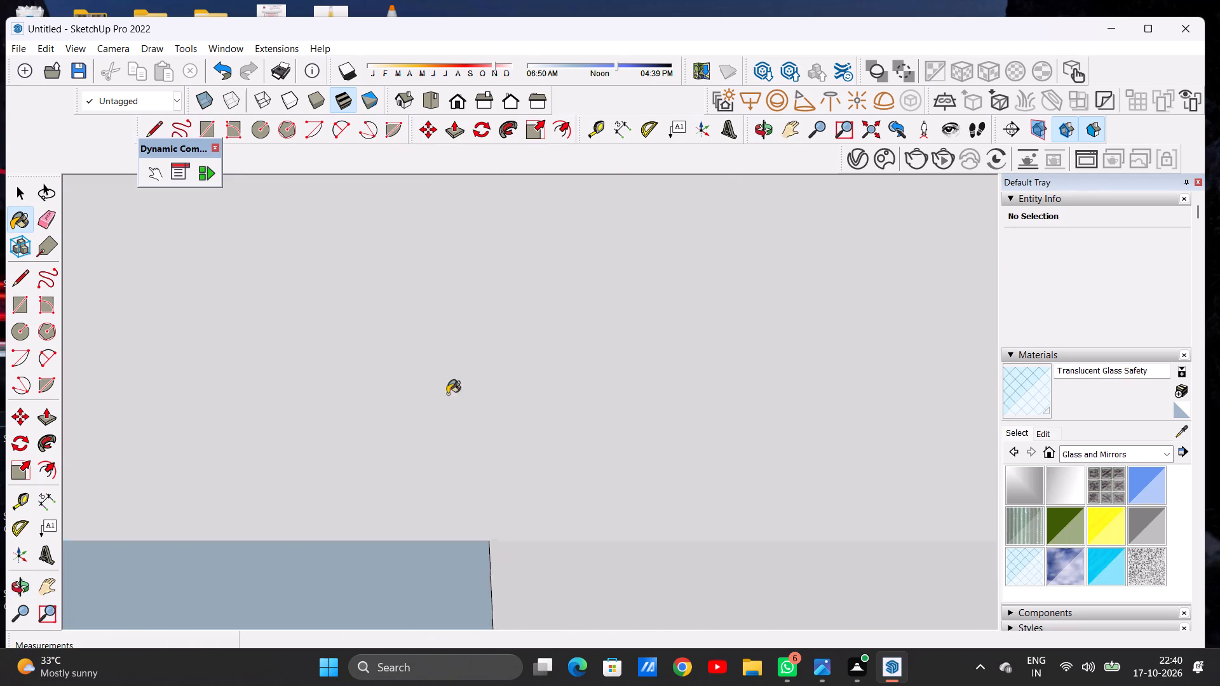
scroll(447, 394, down, 20)
scroll(447, 394, down, 20)
scroll(447, 394, down, 9)
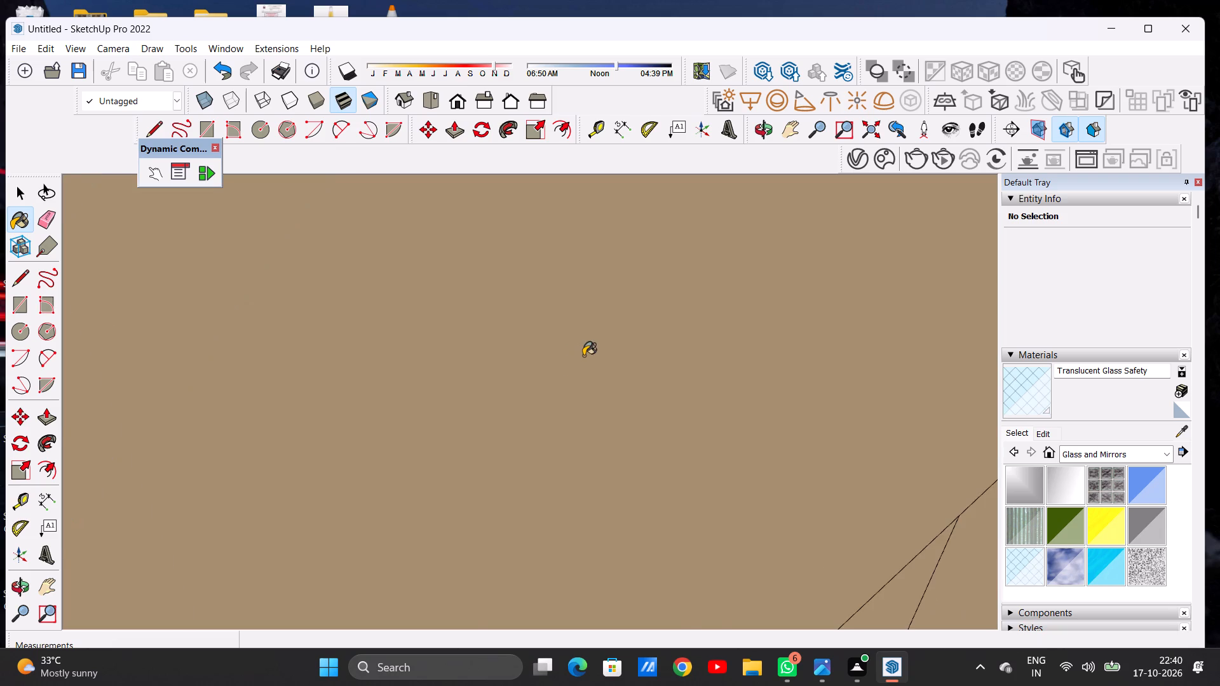
scroll(583, 356, down, 20)
scroll(583, 356, down, 20)
scroll(583, 356, down, 4)
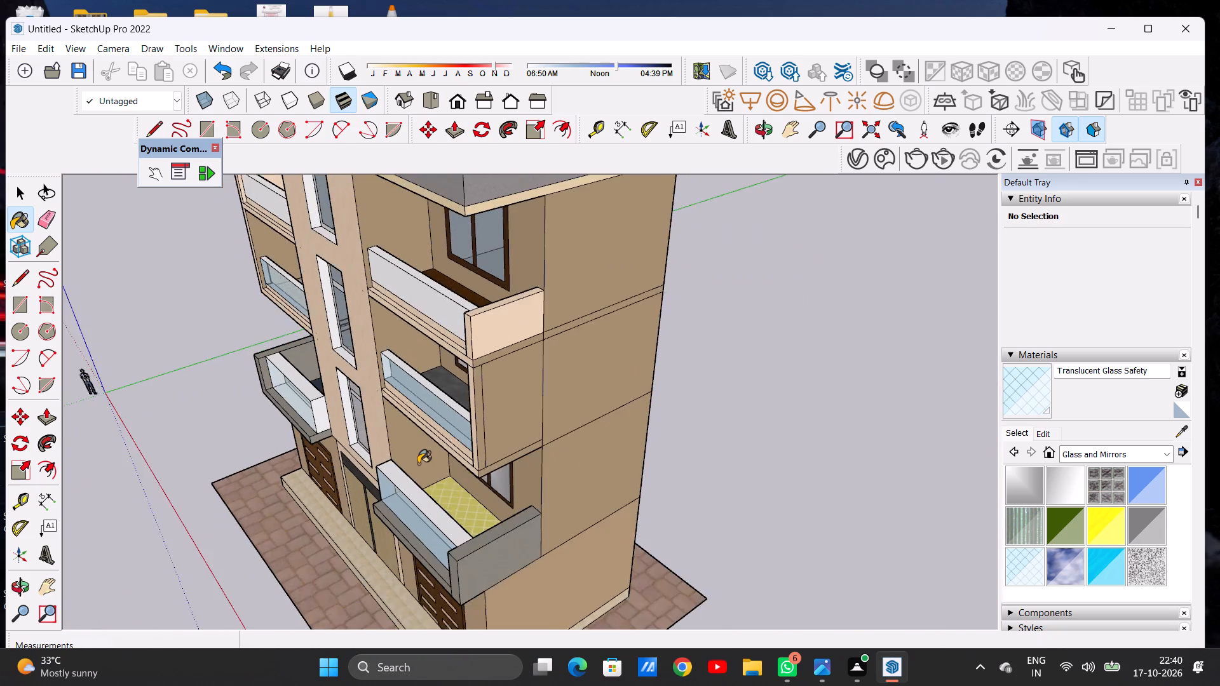
scroll(418, 464, up, 8)
scroll(557, 365, up, 5)
scroll(550, 356, down, 19)
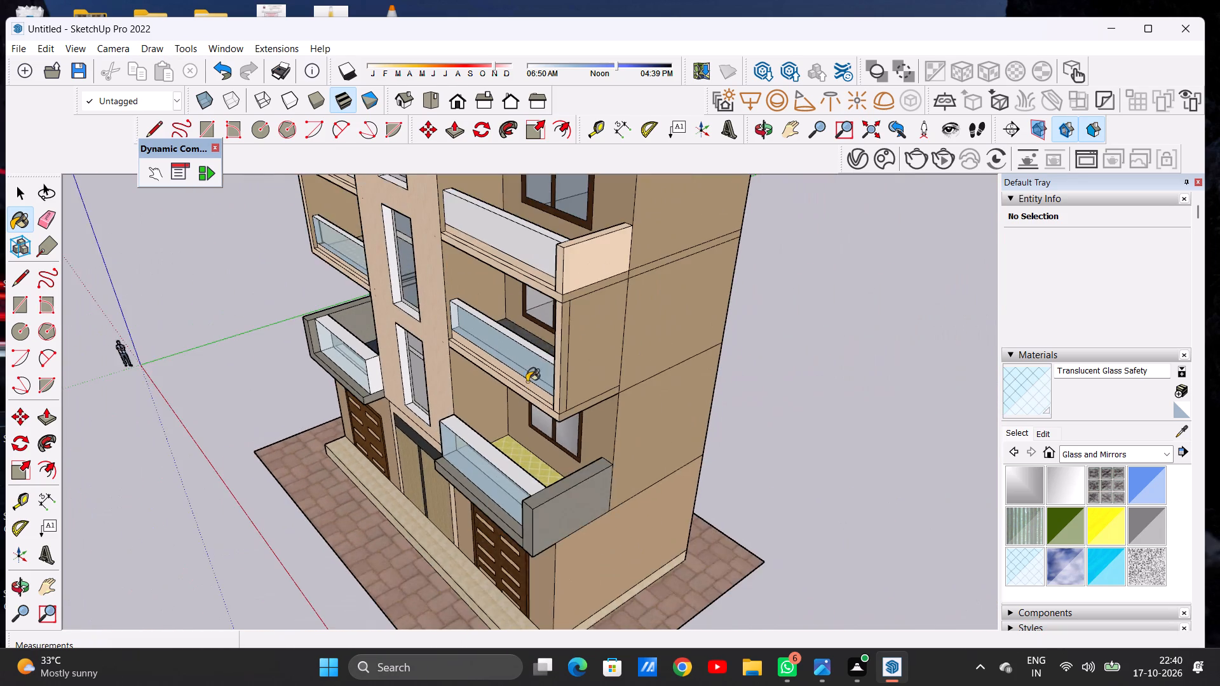
scroll(534, 339, up, 6)
middle_drag(534, 326, 492, 333)
scroll(441, 337, up, 5)
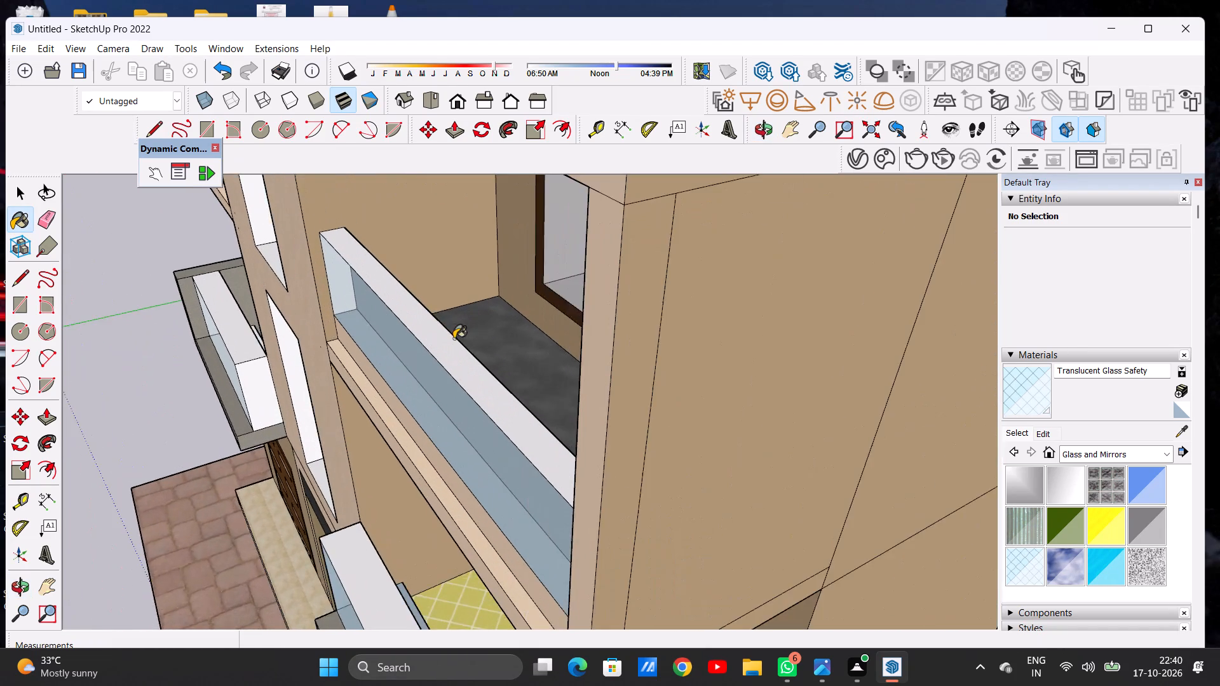
scroll(454, 339, up, 9)
middle_drag(476, 335, 423, 340)
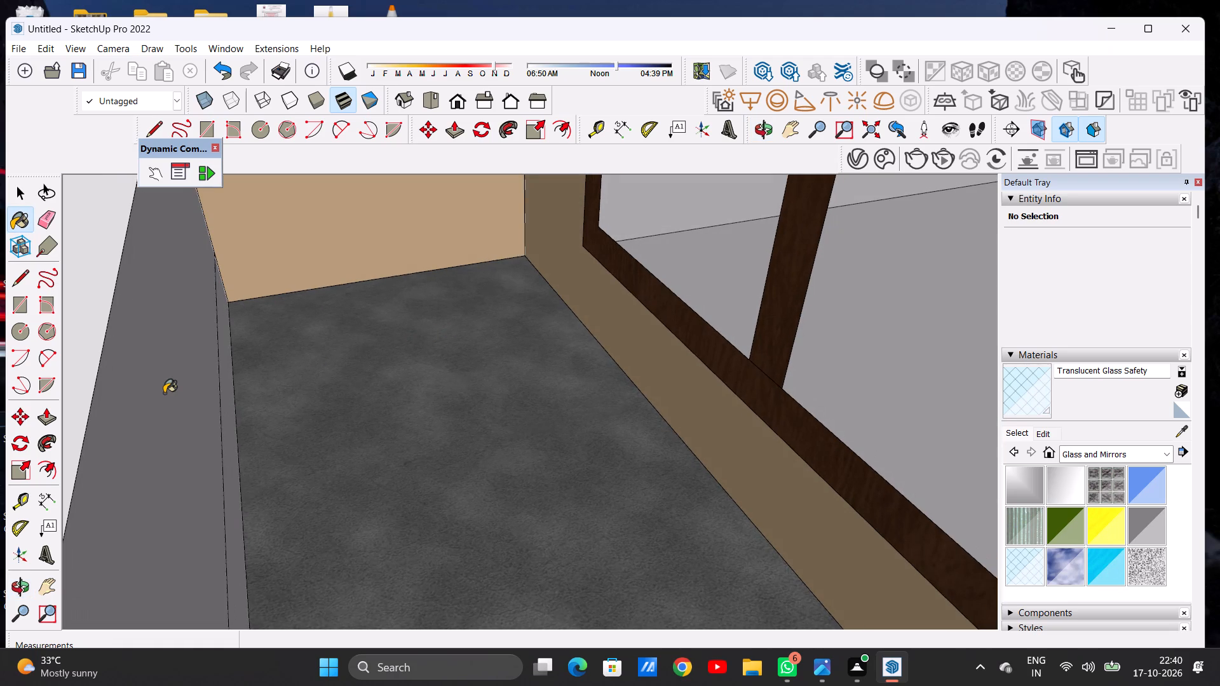
click(164, 393)
middle_drag(164, 393, 480, 321)
scroll(452, 361, up, 1)
scroll(439, 368, down, 6)
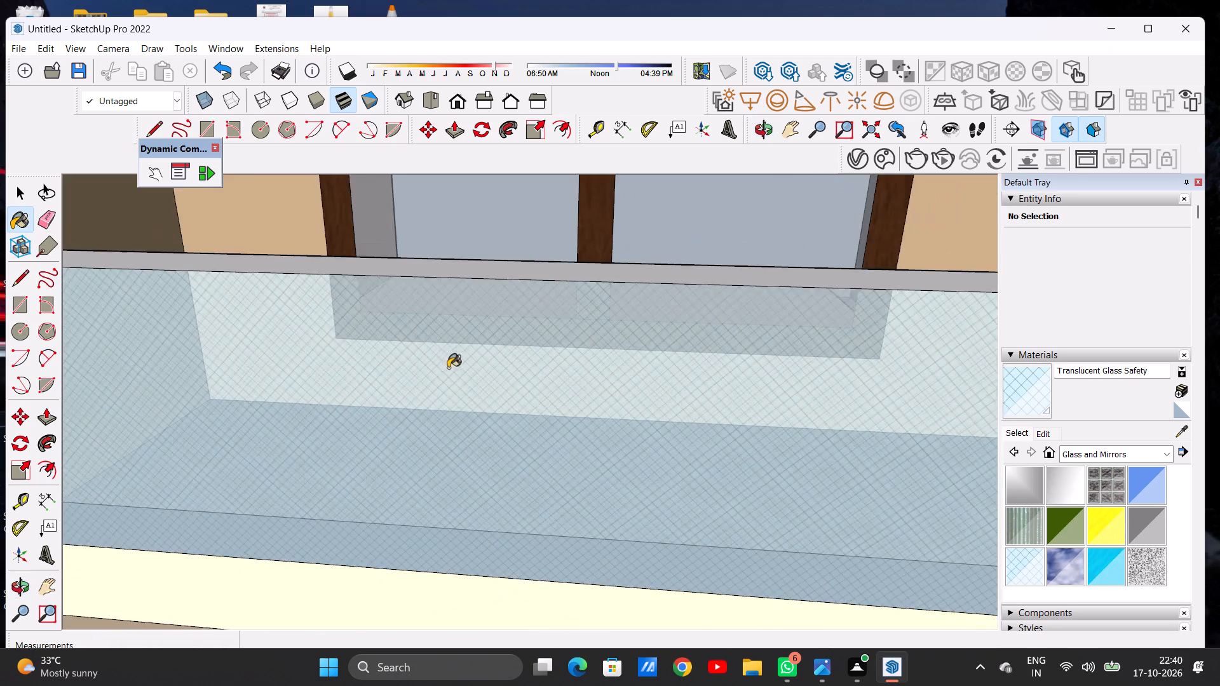
scroll(448, 368, down, 20)
scroll(448, 368, down, 8)
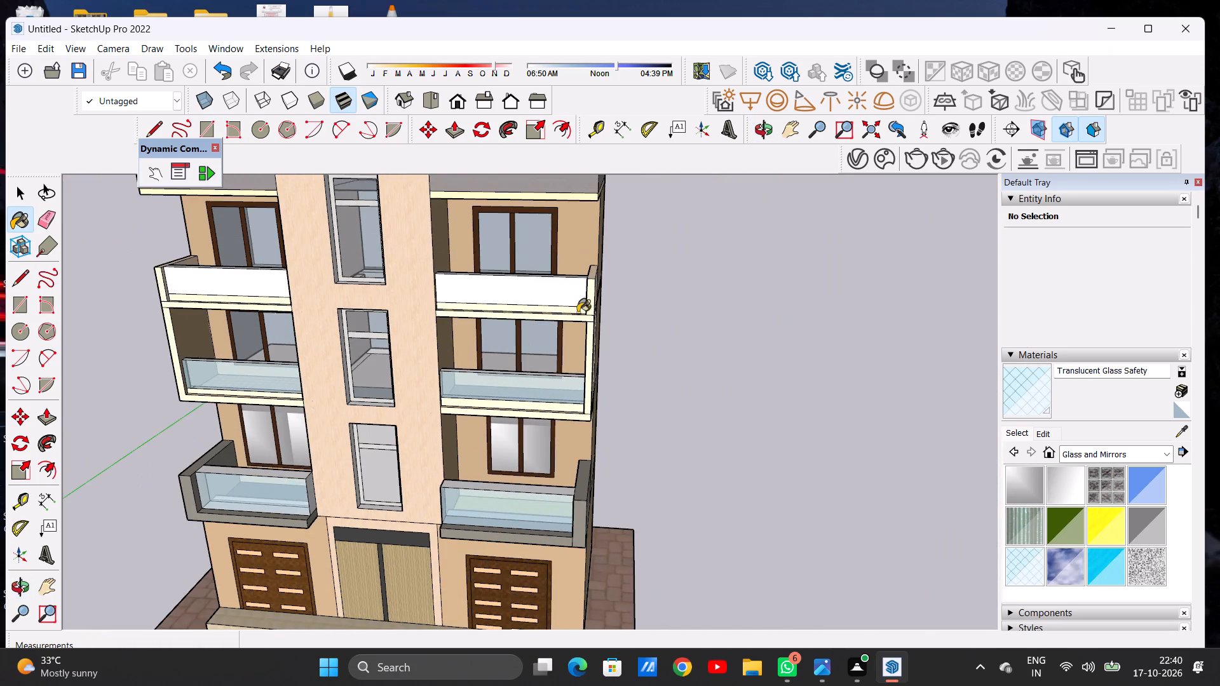
Paint the inner and outer faces of the right third-floor balcony's railing with Translucent Glass Safety.
scroll(576, 309, up, 6)
middle_drag(499, 308, 224, 391)
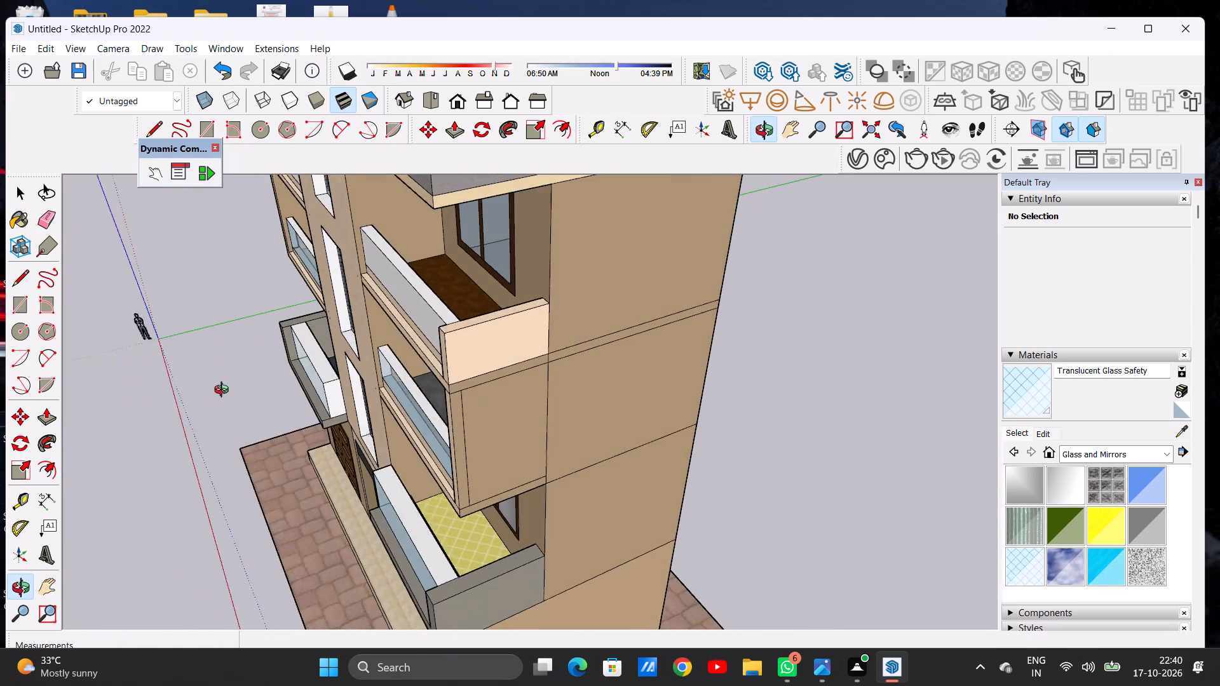
middle_drag(224, 391, 219, 395)
scroll(447, 285, up, 7)
middle_drag(459, 285, 358, 299)
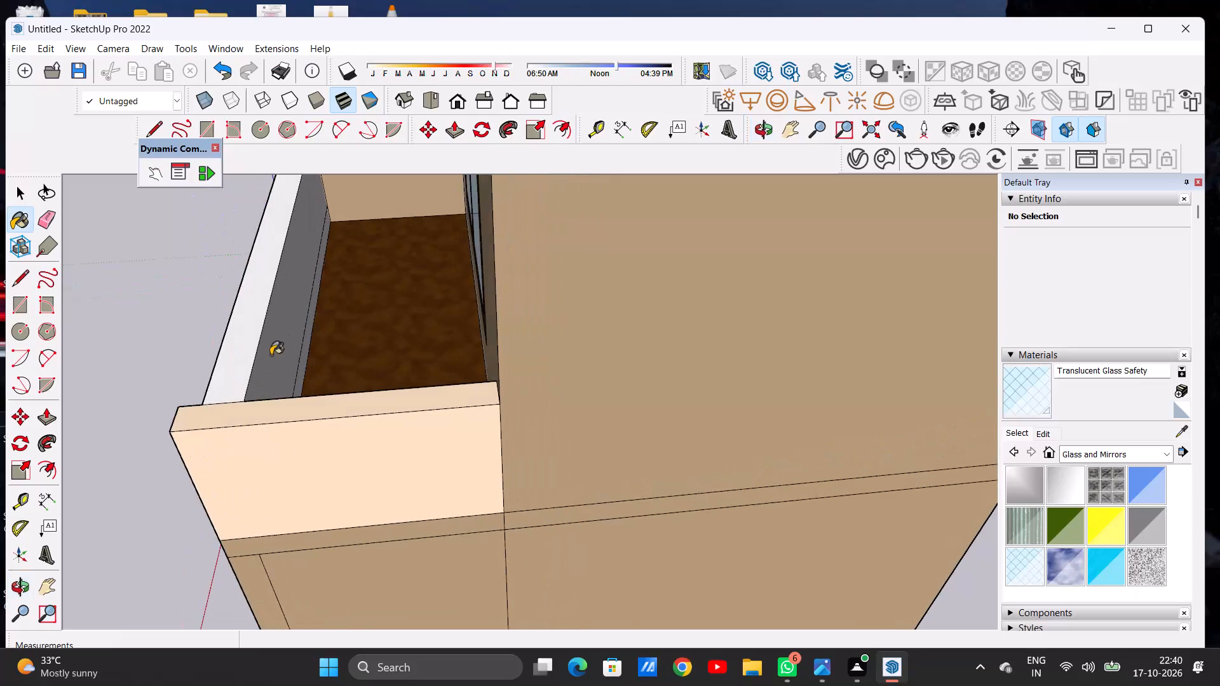
scroll(265, 359, up, 6)
click(262, 370)
middle_drag(176, 355, 208, 354)
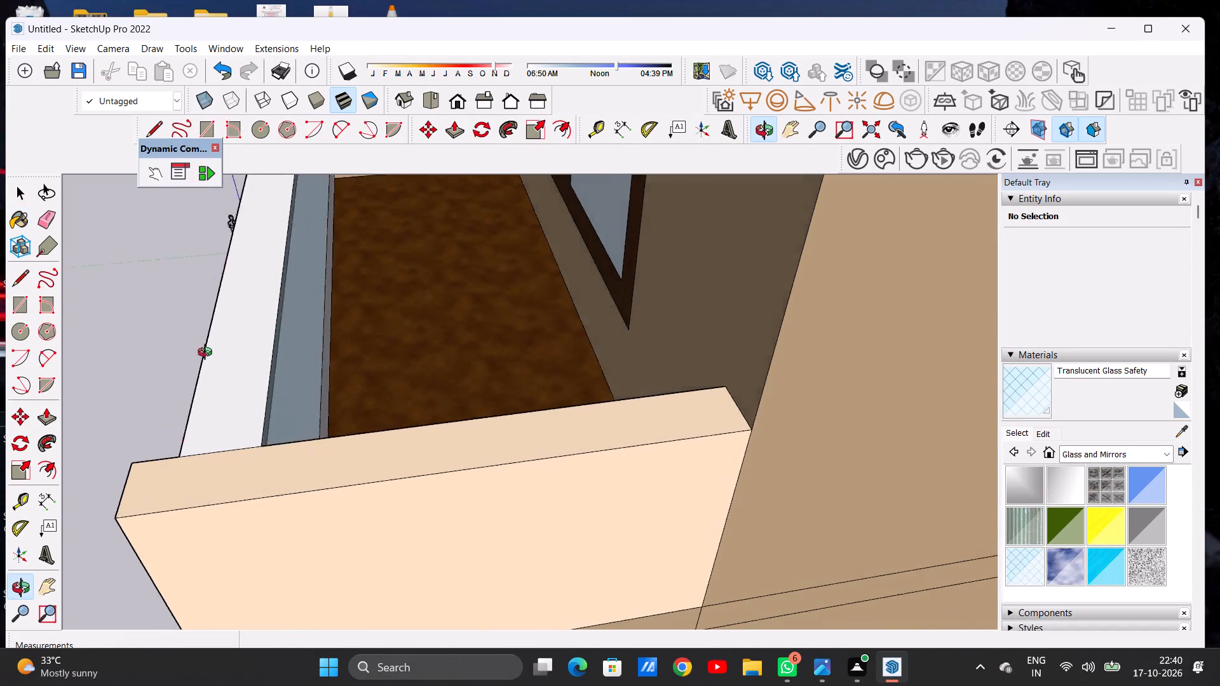
middle_drag(208, 354, 470, 297)
click(468, 334)
scroll(560, 346, down, 18)
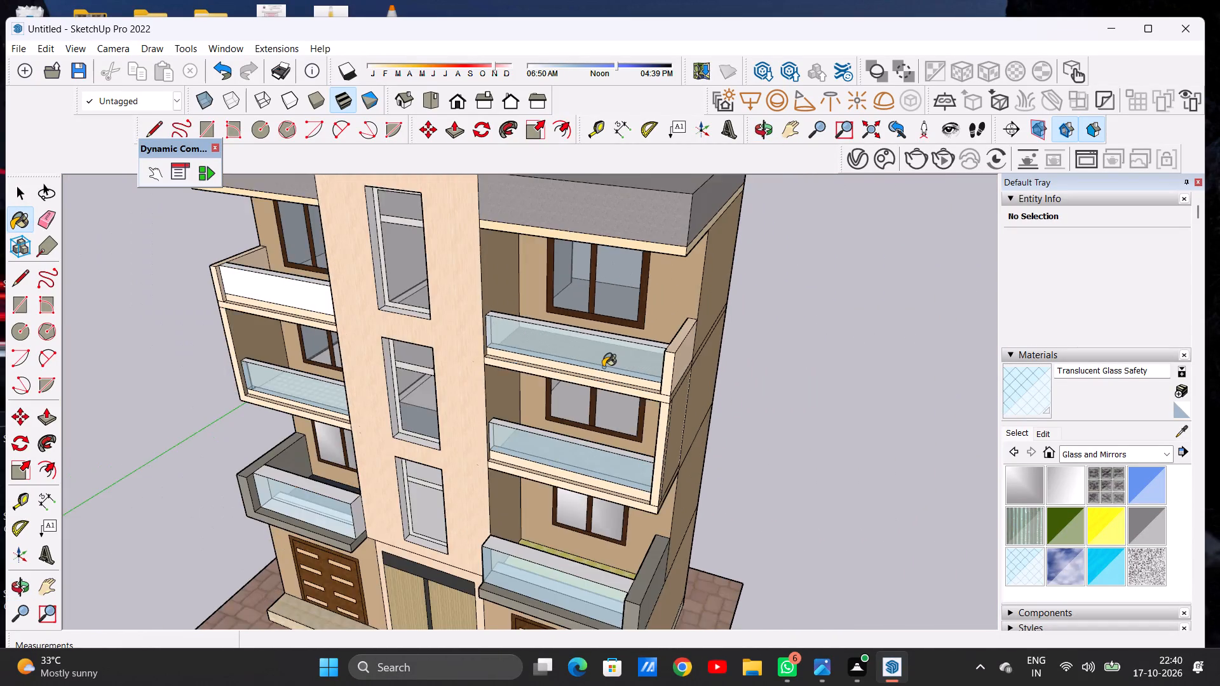
Paint the outer and inner faces of the left third-floor balcony's railing with Translucent Glass Safety.
scroll(603, 367, down, 8)
middle_drag(301, 337, 799, 301)
scroll(531, 370, up, 6)
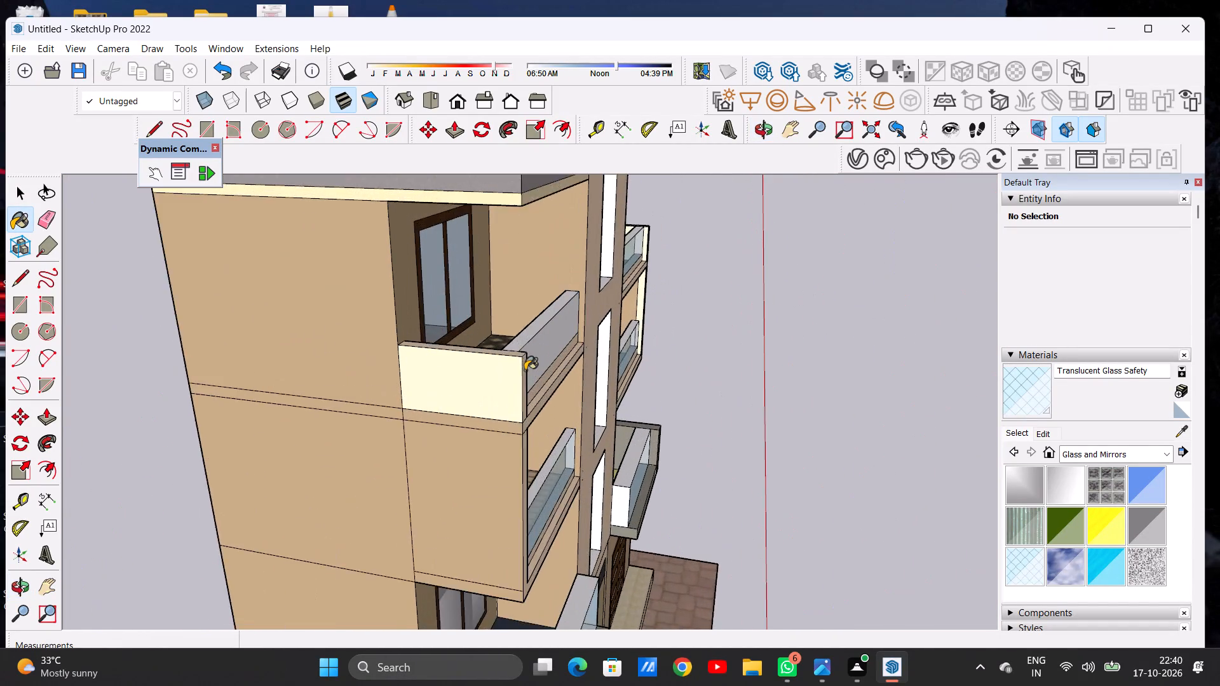
scroll(525, 370, up, 7)
click(532, 344)
middle_drag(463, 319, 602, 340)
scroll(849, 340, up, 5)
click(796, 366)
middle_drag(839, 347, 432, 316)
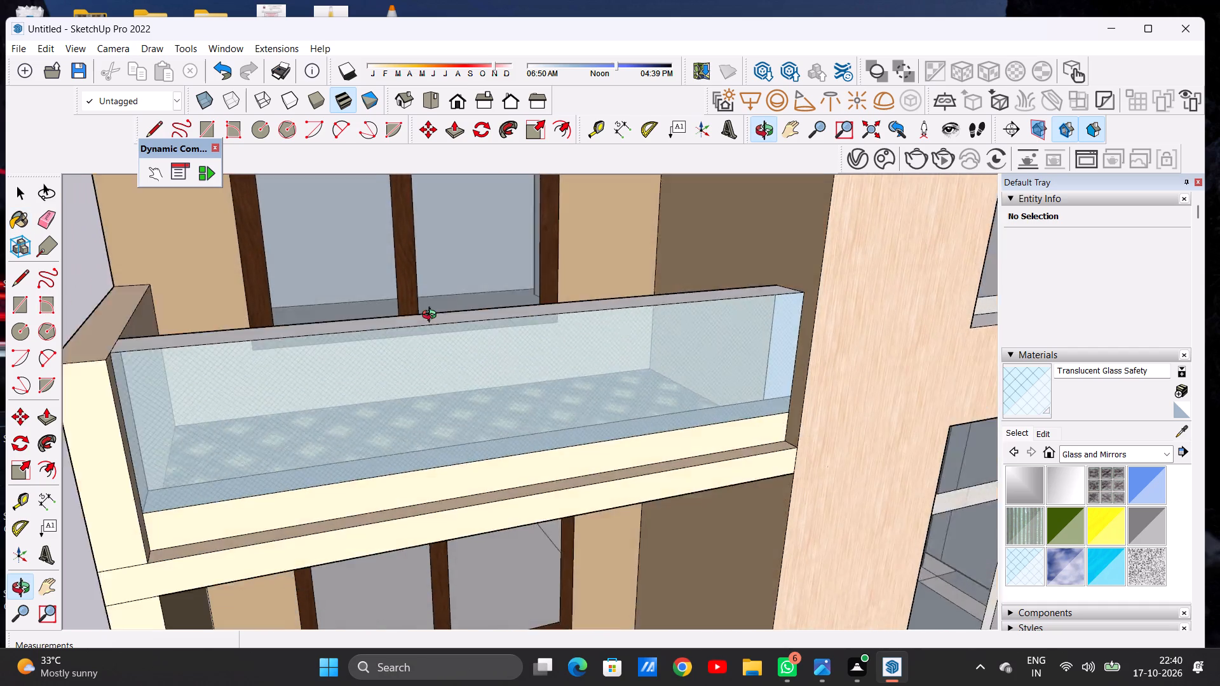
middle_drag(432, 316, 383, 318)
Examine the building's front and sides for balcony and wall faces that still need a finish.
scroll(393, 338, down, 20)
scroll(393, 338, down, 9)
middle_drag(499, 443, 478, 408)
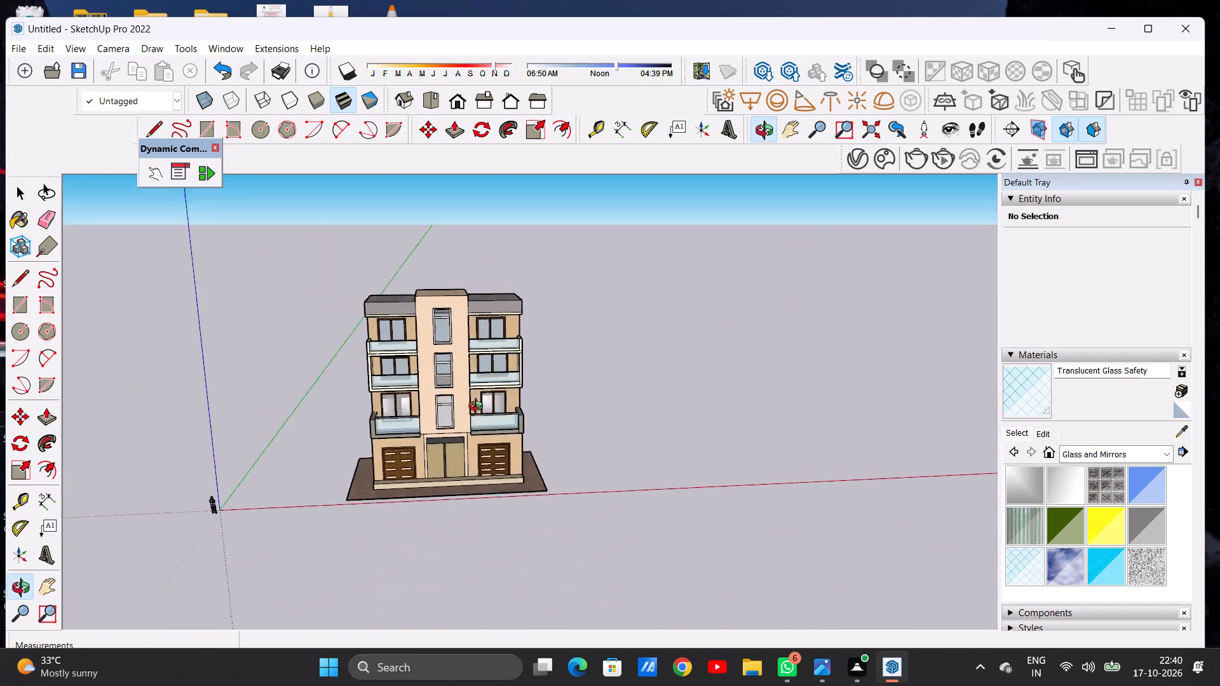
middle_drag(478, 408, 442, 405)
scroll(457, 416, up, 5)
key(space)
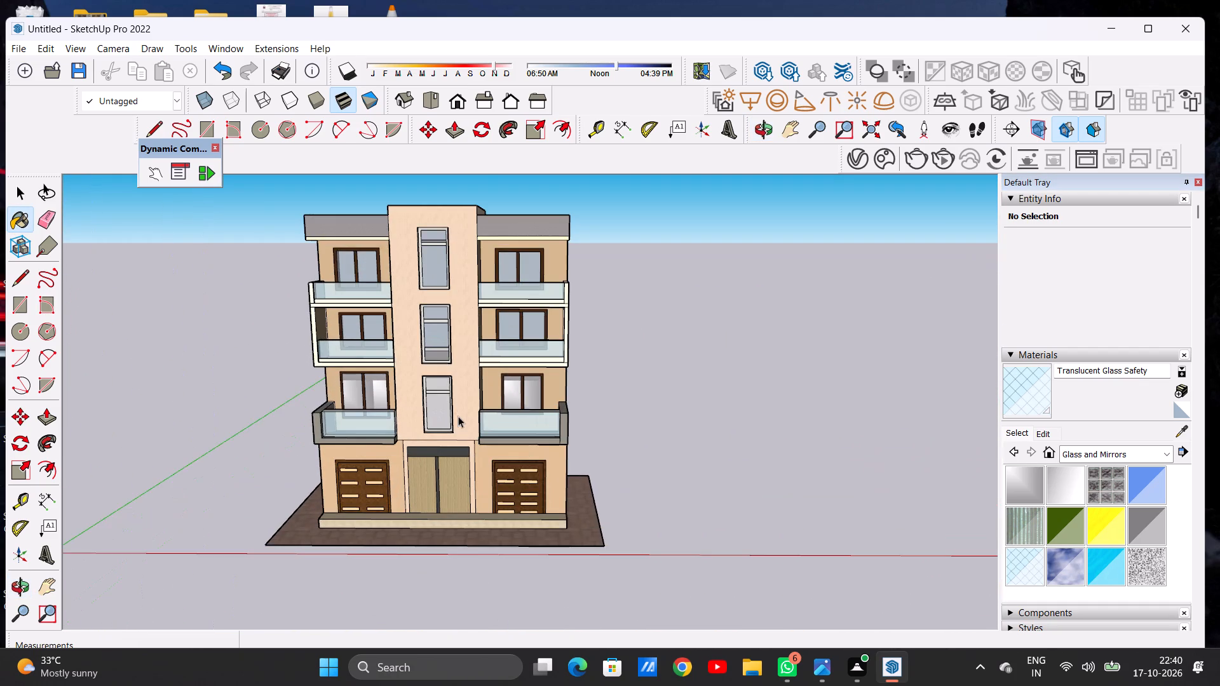
scroll(498, 529, up, 11)
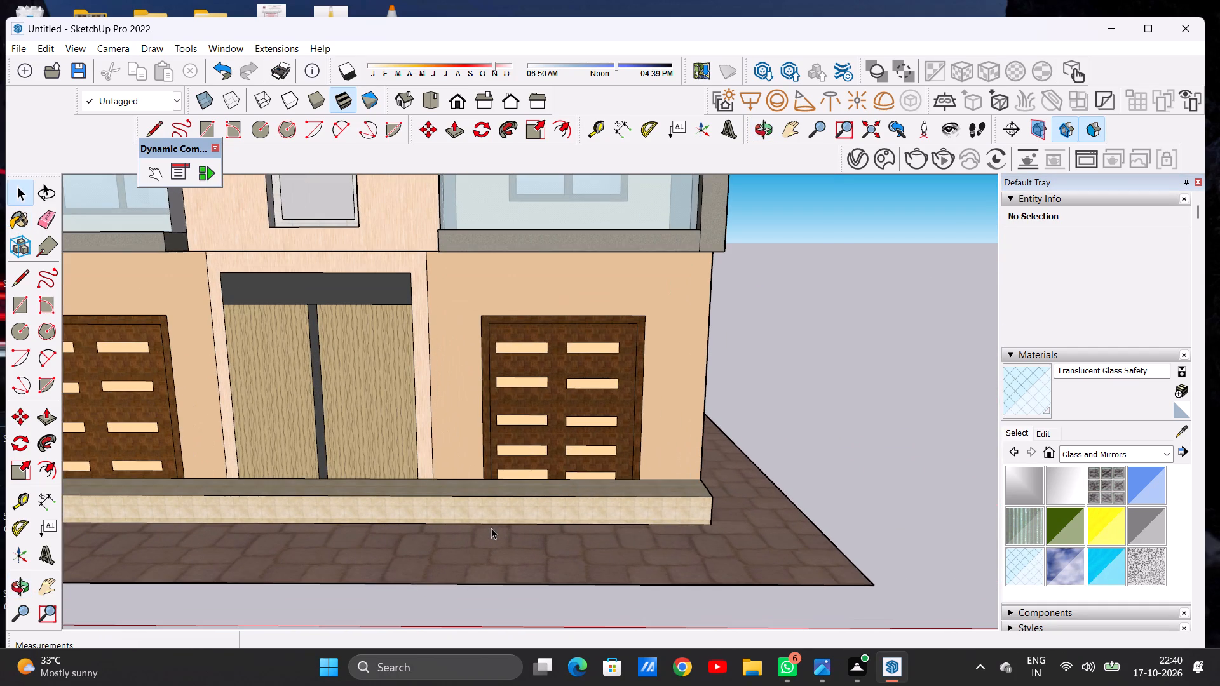
scroll(545, 467, down, 7)
middle_drag(674, 419, 163, 429)
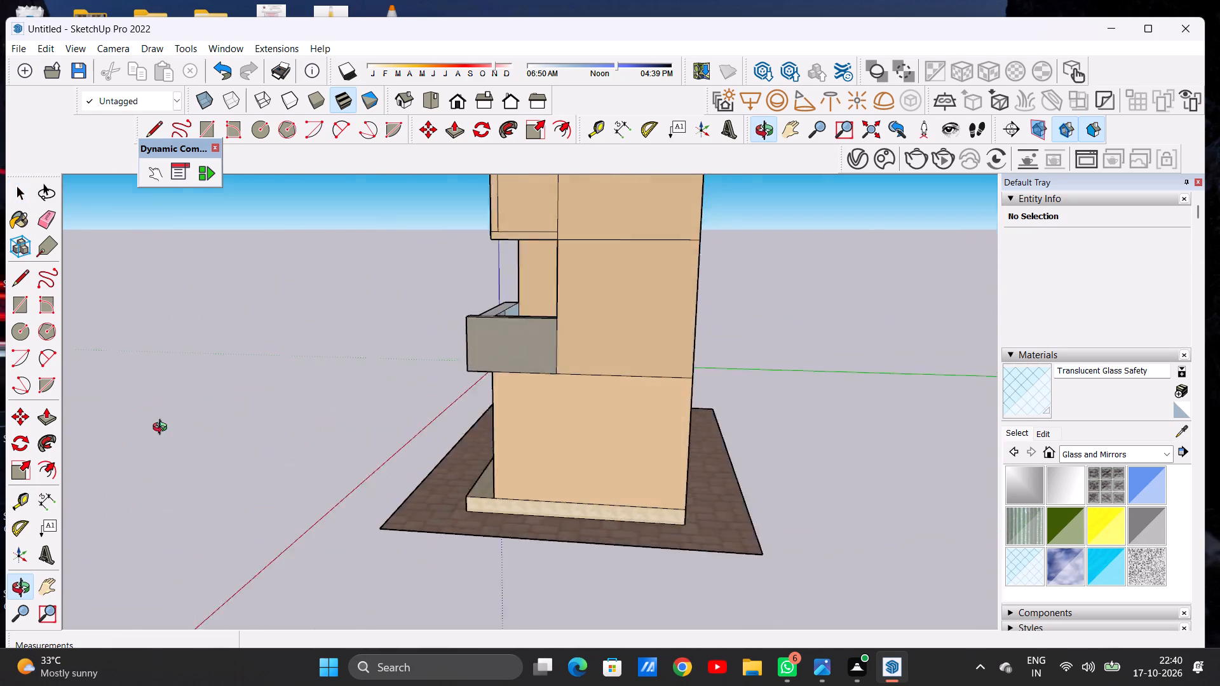
middle_drag(163, 429, 252, 464)
scroll(309, 447, down, 4)
middle_drag(356, 448, 692, 421)
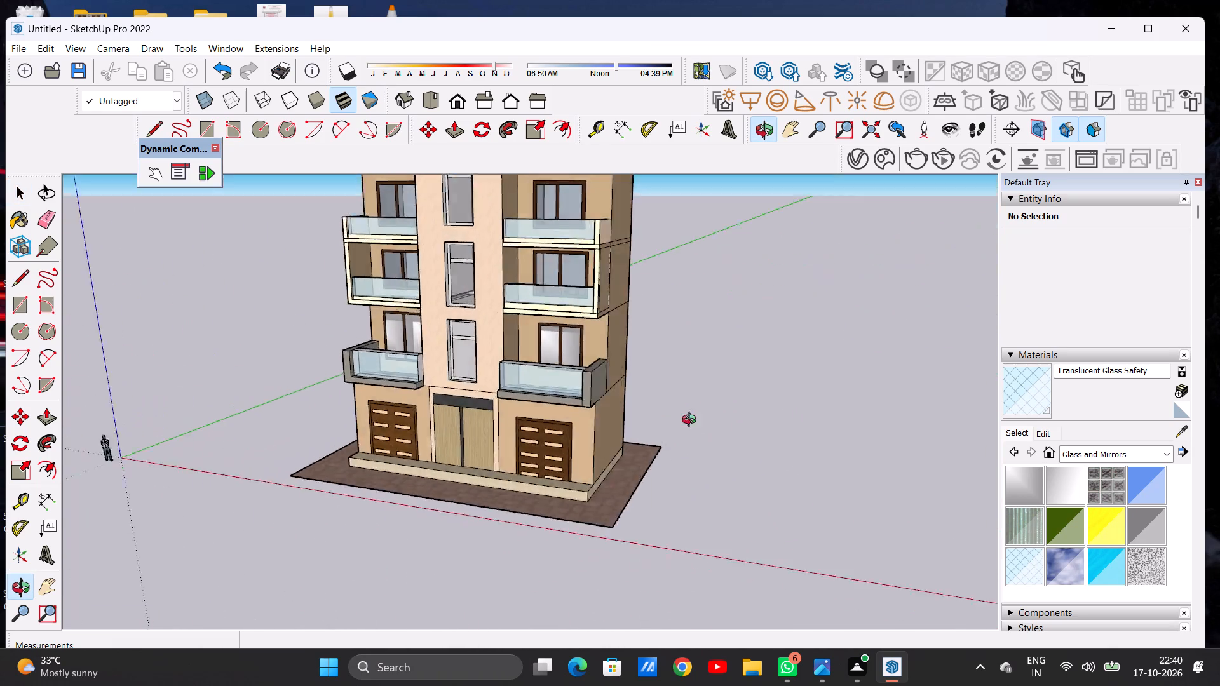
middle_drag(692, 421, 947, 431)
Paint the end face of the right first-floor balcony's railing beside the central tower with Translucent Glass Safety.
scroll(588, 375, up, 2)
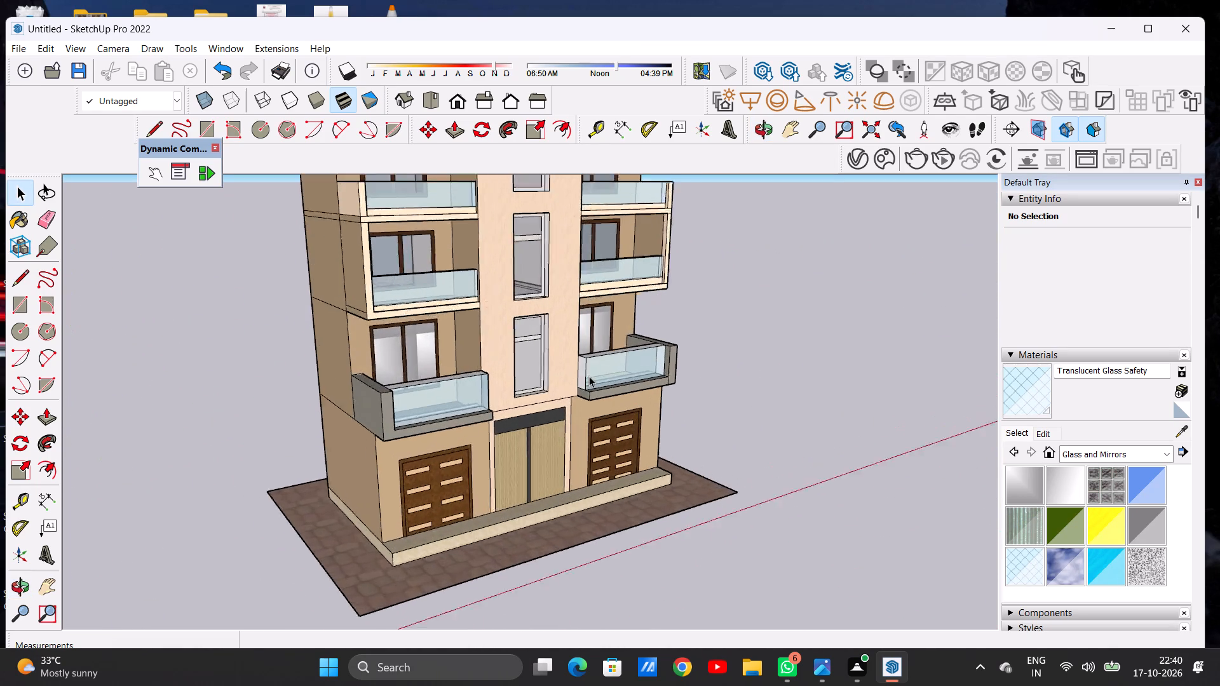
scroll(589, 376, up, 9)
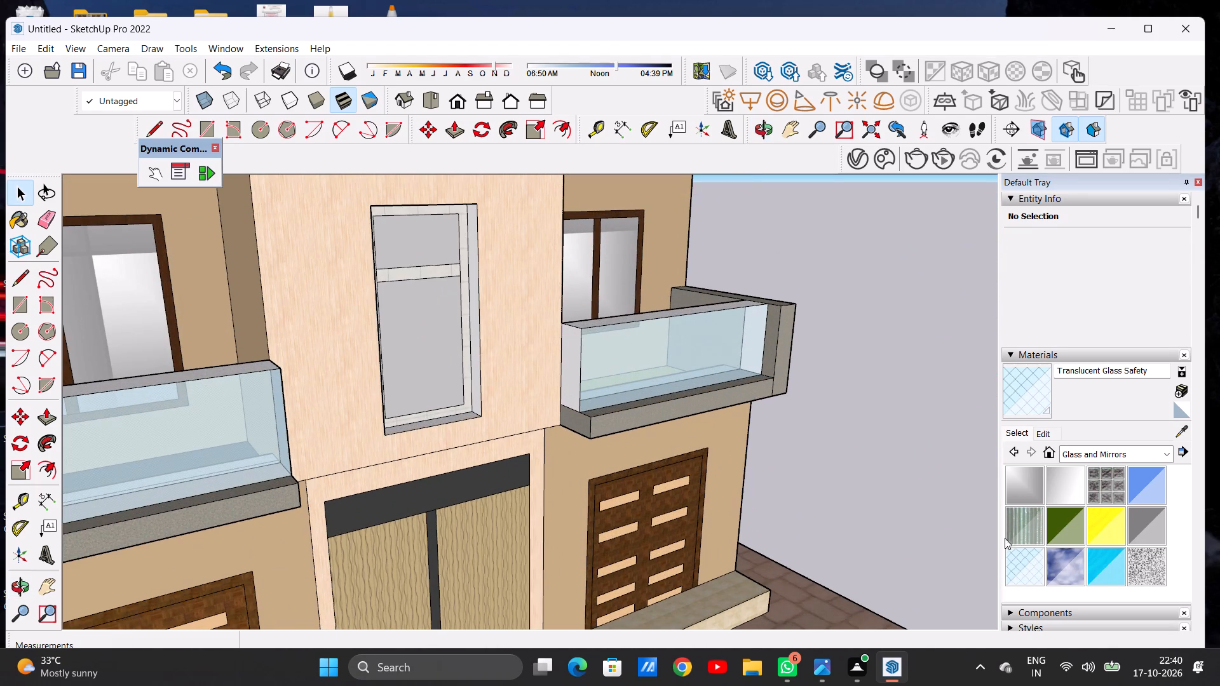
click(1015, 557)
scroll(548, 369, up, 5)
click(586, 324)
scroll(600, 337, down, 6)
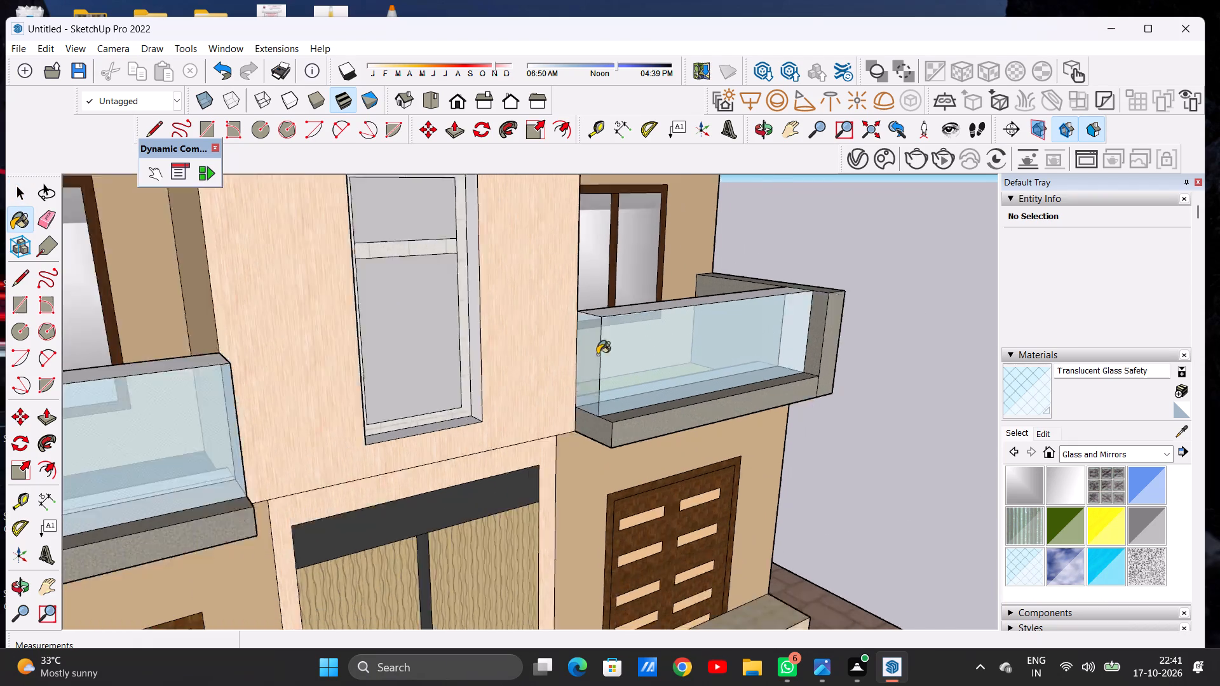
Paint the end face of the left first-floor balcony's railing beside the central tower with Translucent Glass Safety.
scroll(597, 354, down, 1)
middle_drag(591, 387, 208, 387)
scroll(288, 301, up, 11)
click(390, 309)
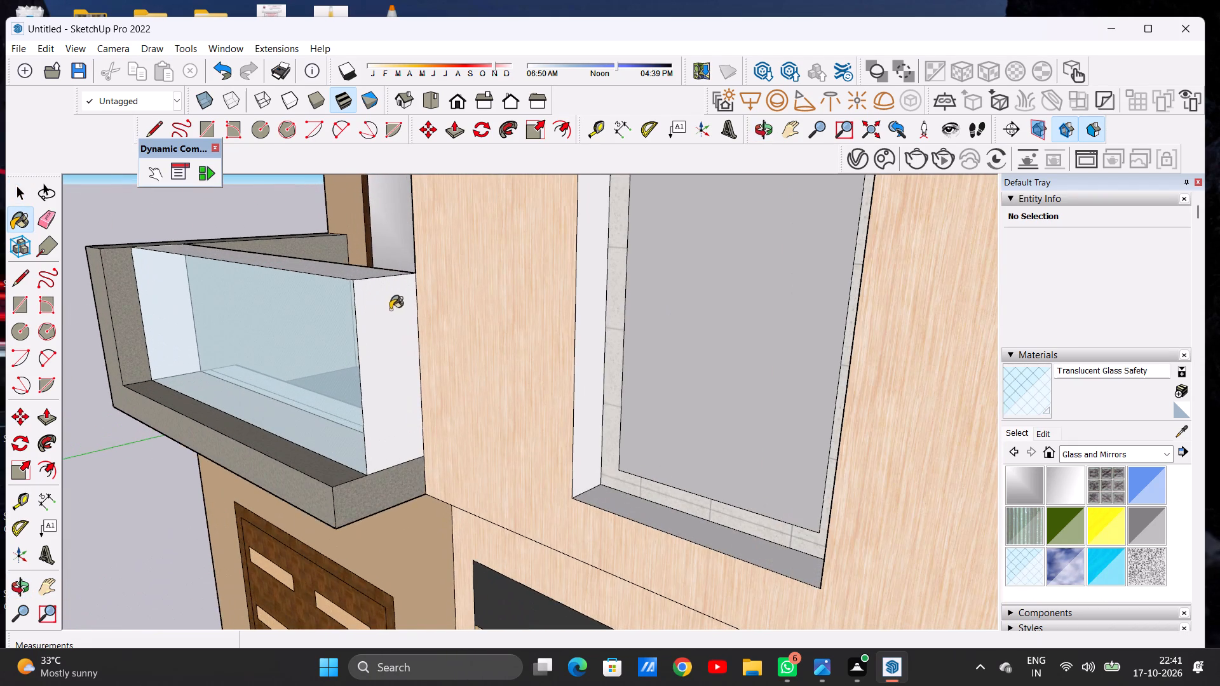
scroll(328, 335, down, 17)
Paint the left reveal of the central tower's topmost window with Formica Graystone from Synthetic Surfaces.
middle_drag(351, 379, 589, 365)
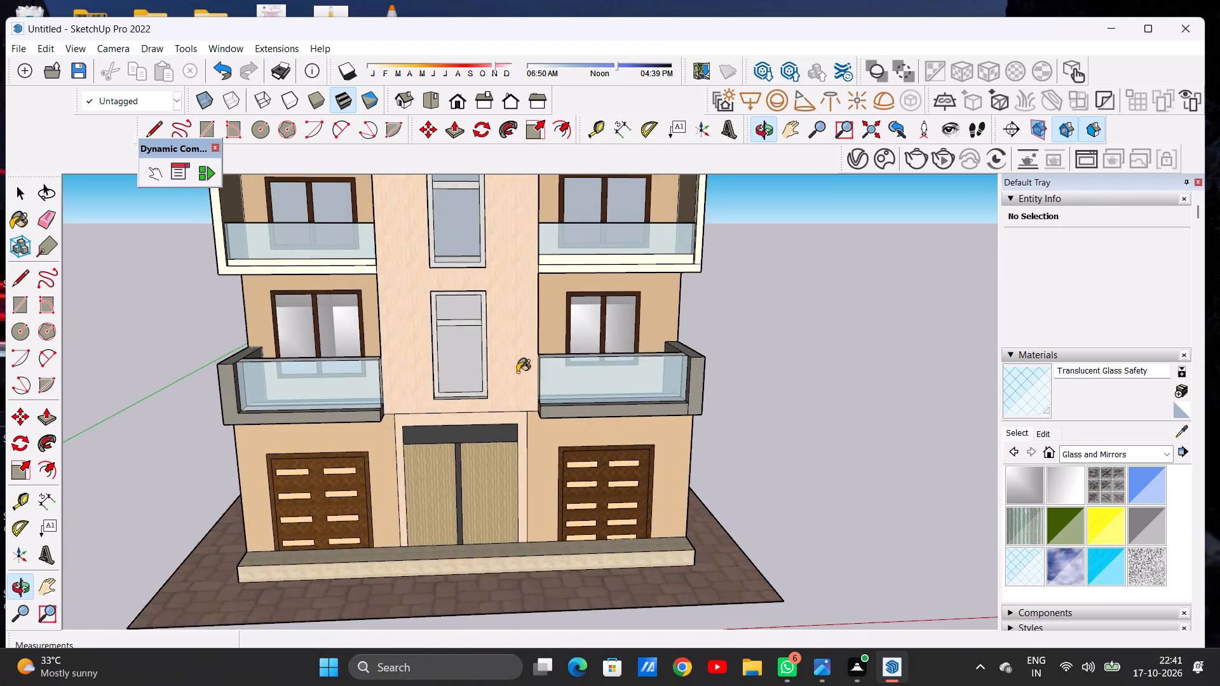
scroll(515, 376, down, 10)
scroll(494, 296, up, 4)
middle_drag(494, 266, 329, 345)
scroll(481, 252, up, 15)
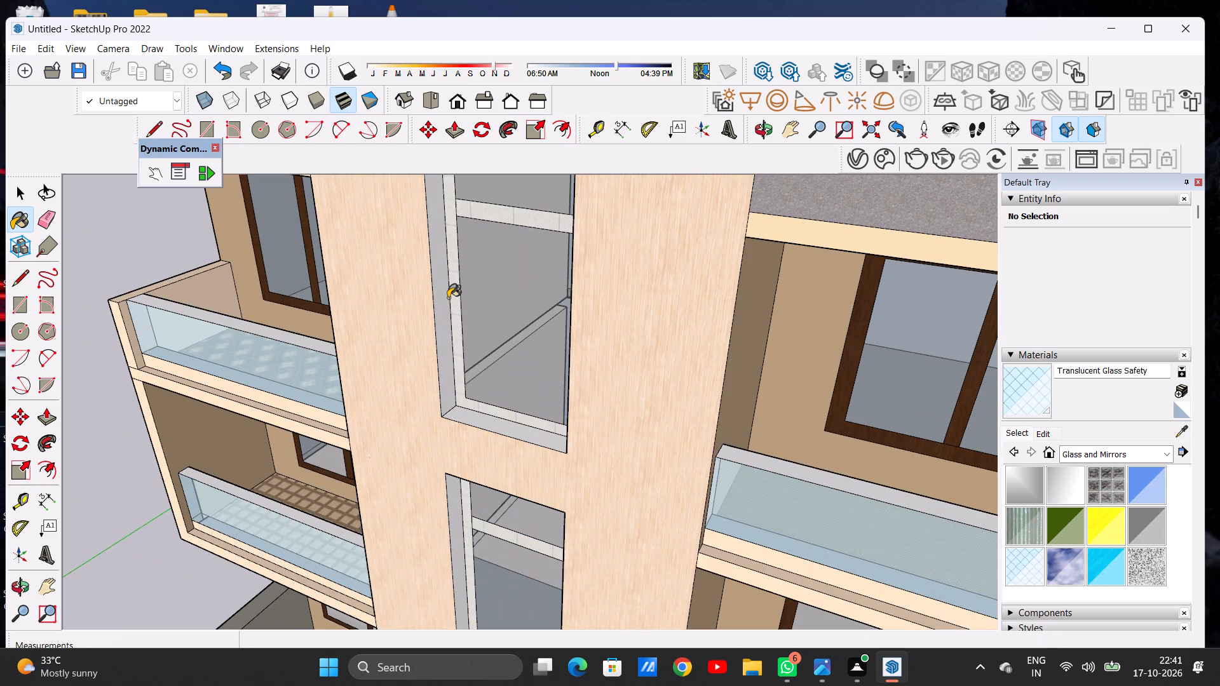
key(space)
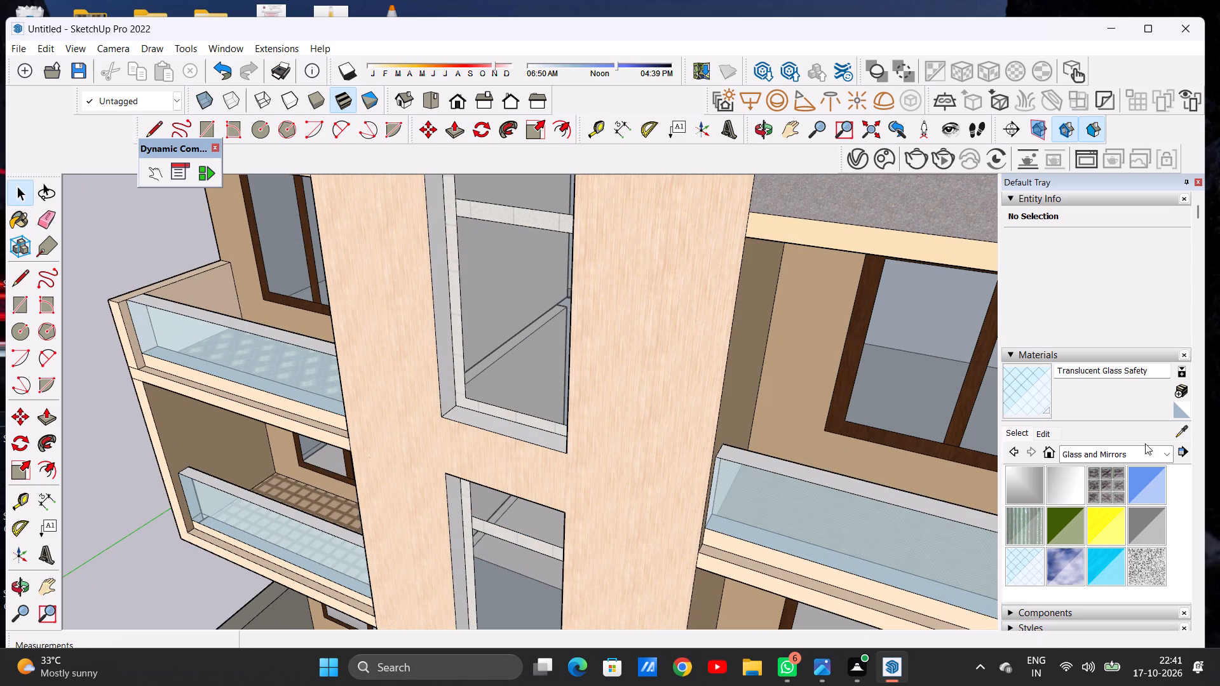
click(1120, 457)
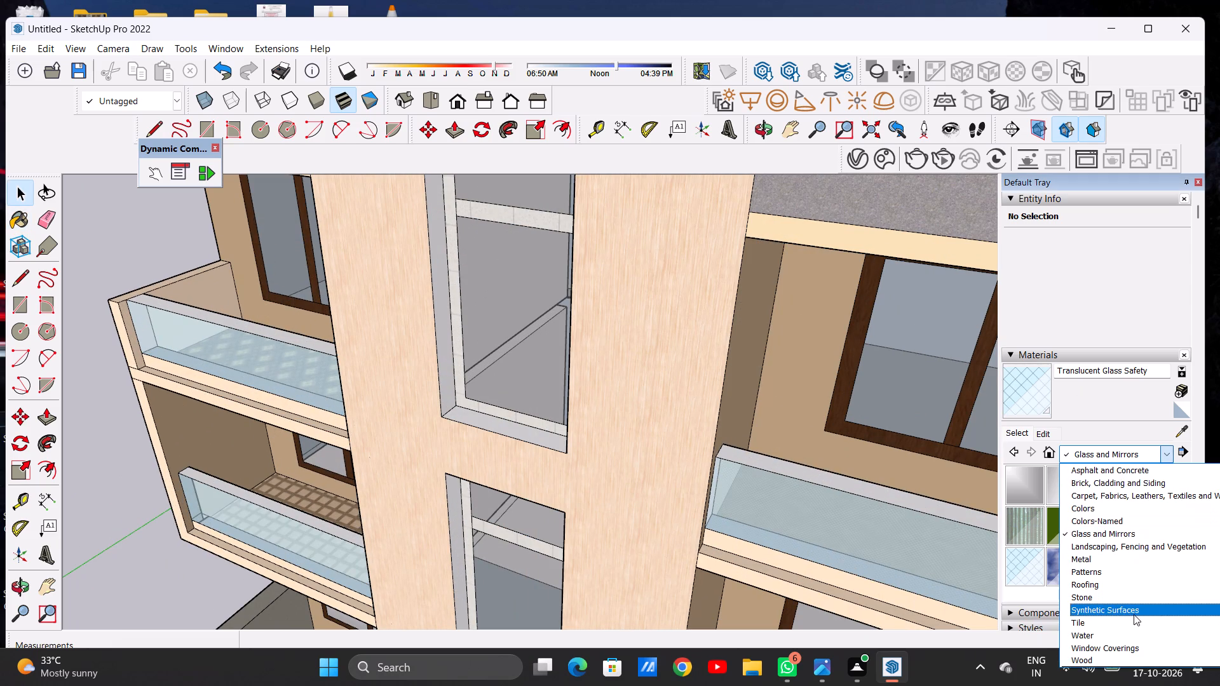
click(1134, 614)
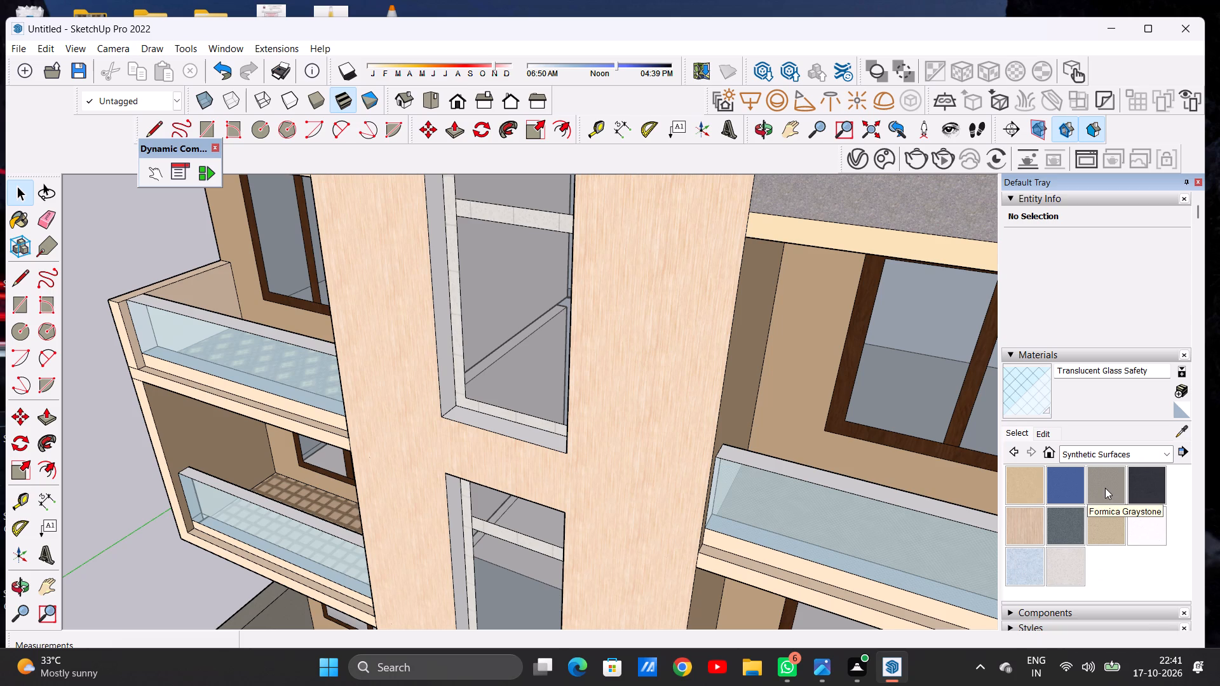
click(1105, 488)
scroll(848, 482, down, 11)
scroll(679, 358, up, 5)
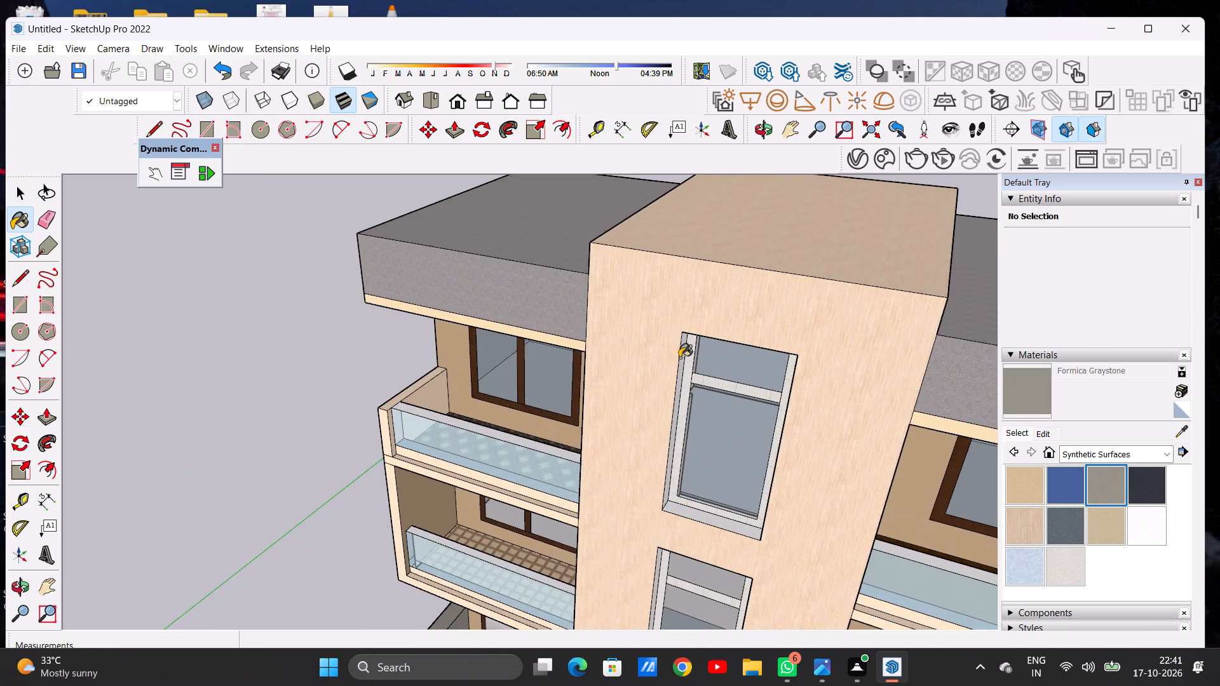
middle_drag(668, 397, 613, 326)
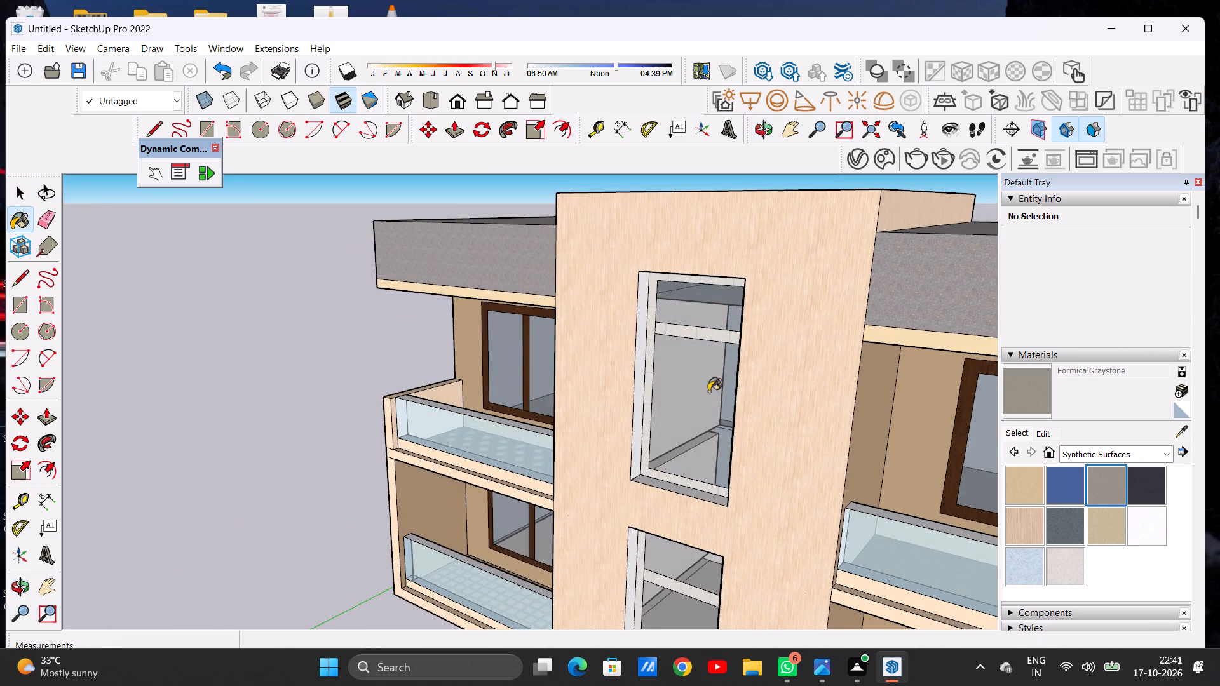
scroll(655, 333, up, 7)
click(619, 314)
Paint the sill reveal of the central tower's topmost window with Formica Graystone.
scroll(661, 373, down, 8)
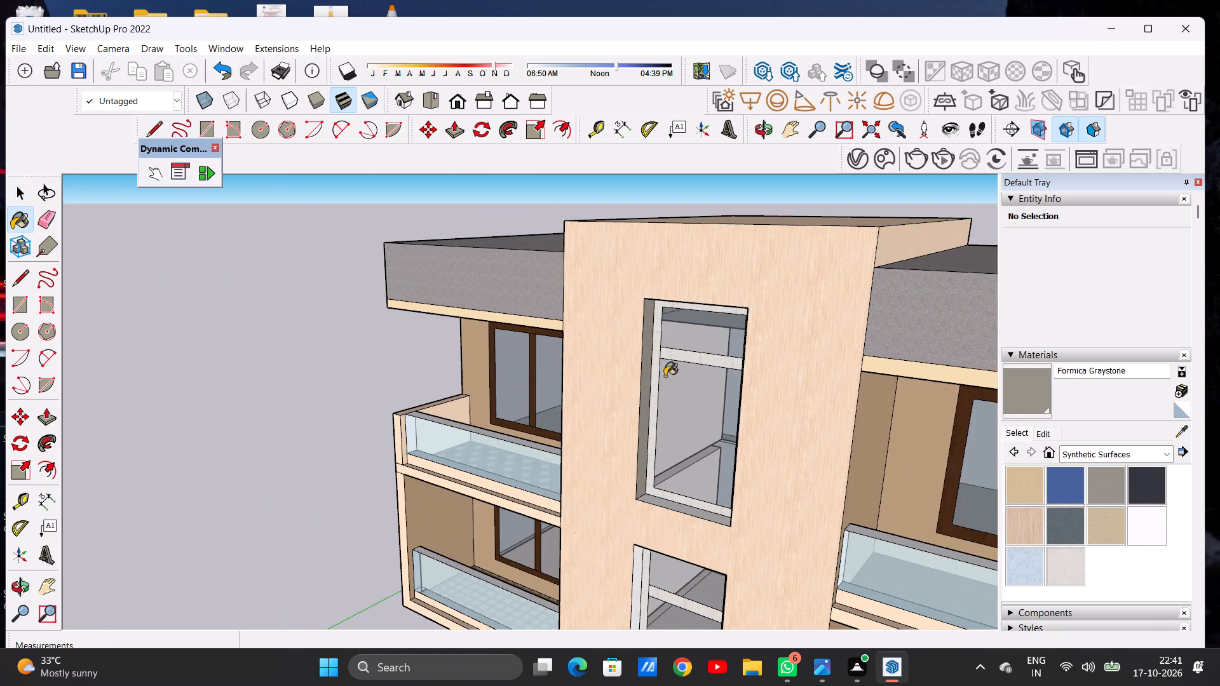
scroll(661, 508, up, 12)
click(658, 492)
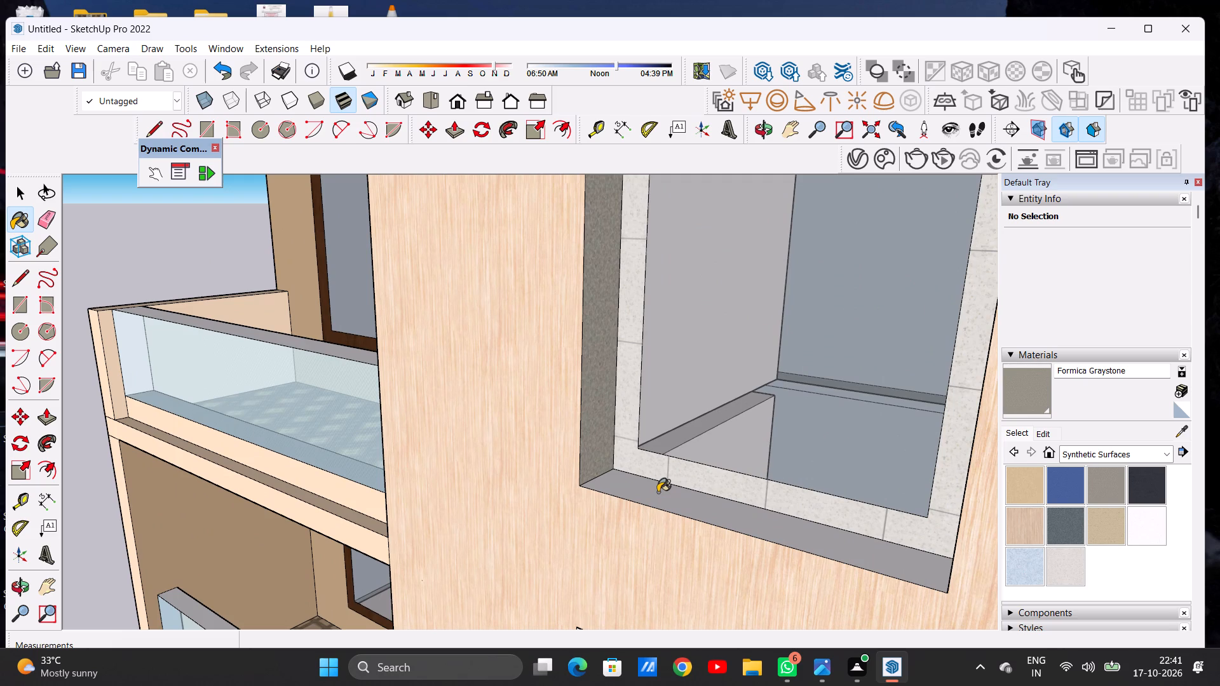
Paint the right and head reveals of the central tower's topmost window with Formica Graystone.
scroll(612, 491, down, 14)
middle_drag(632, 471, 903, 451)
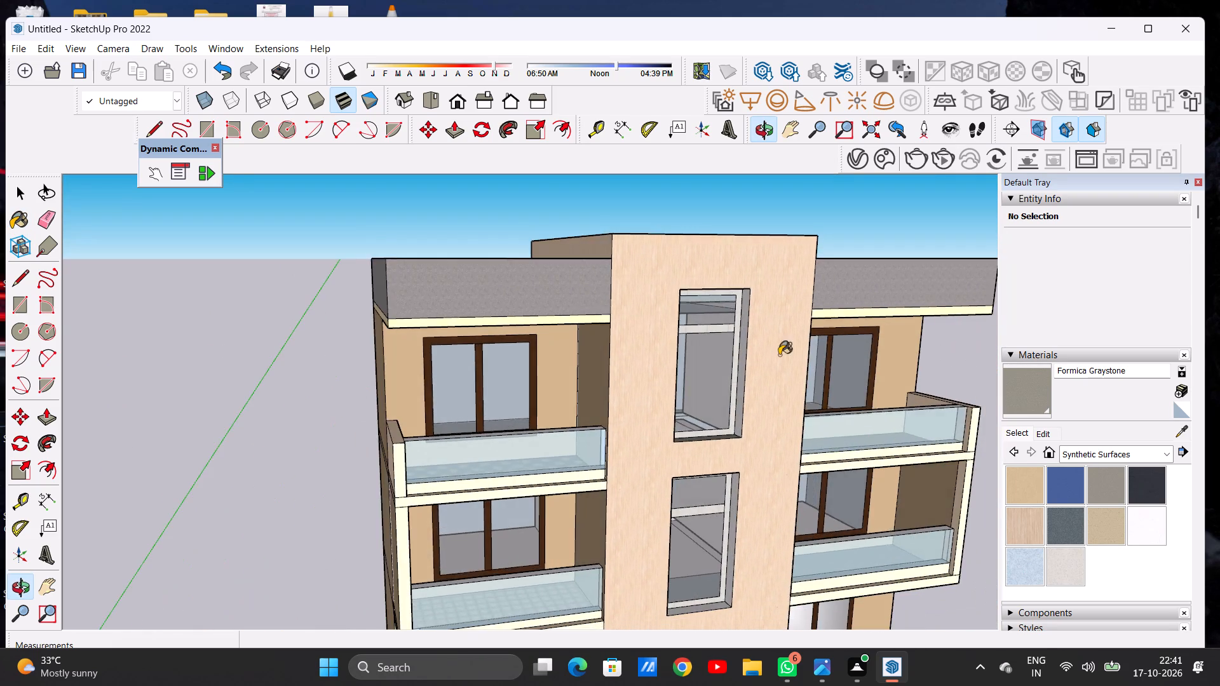
scroll(746, 333, up, 12)
click(745, 323)
scroll(679, 401, down, 8)
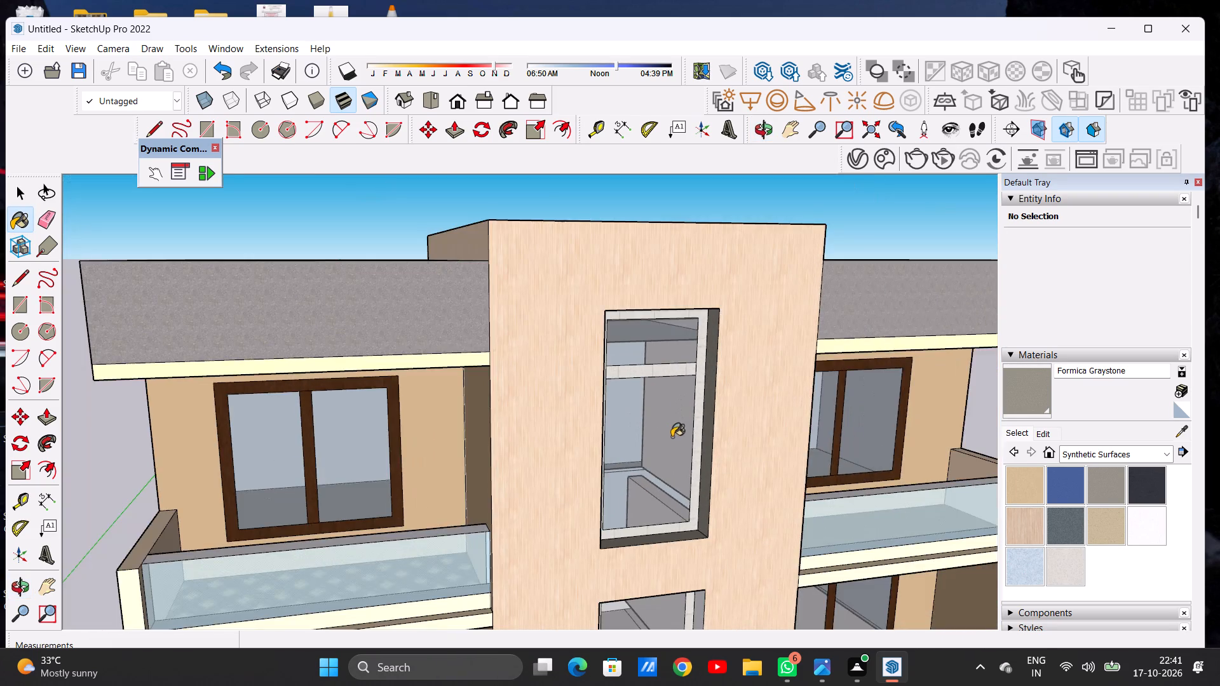
middle_drag(670, 438, 500, 285)
scroll(545, 243, up, 9)
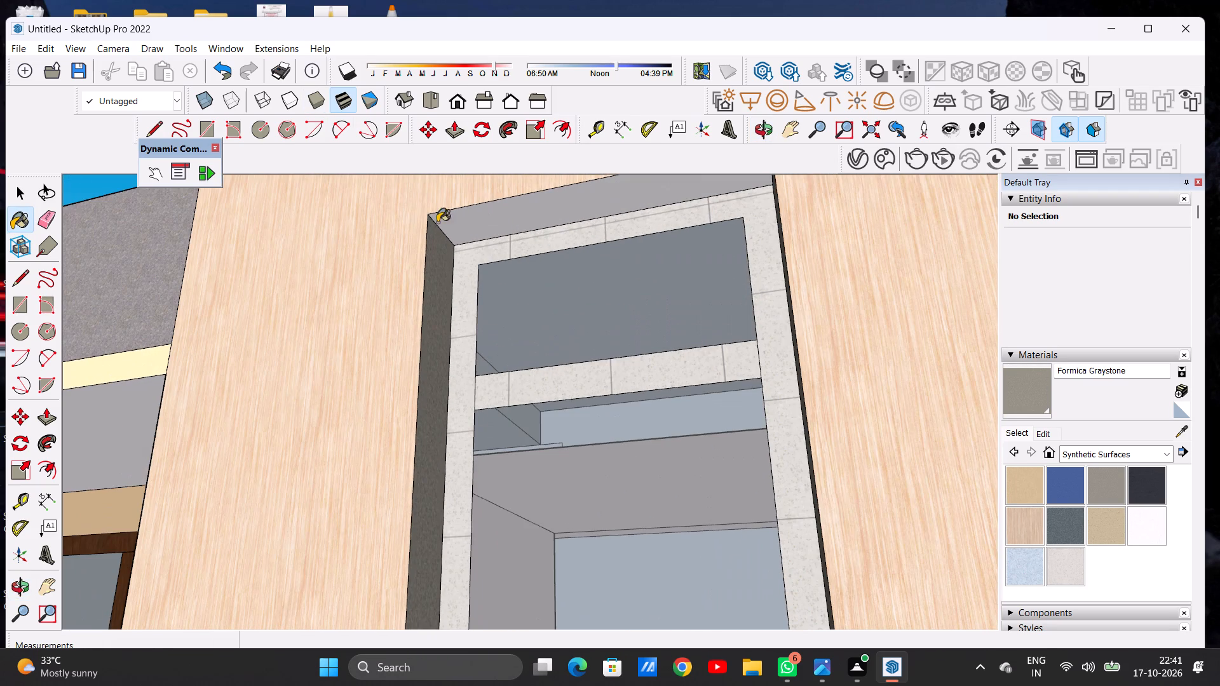
scroll(437, 222, up, 1)
click(451, 227)
scroll(428, 282, down, 18)
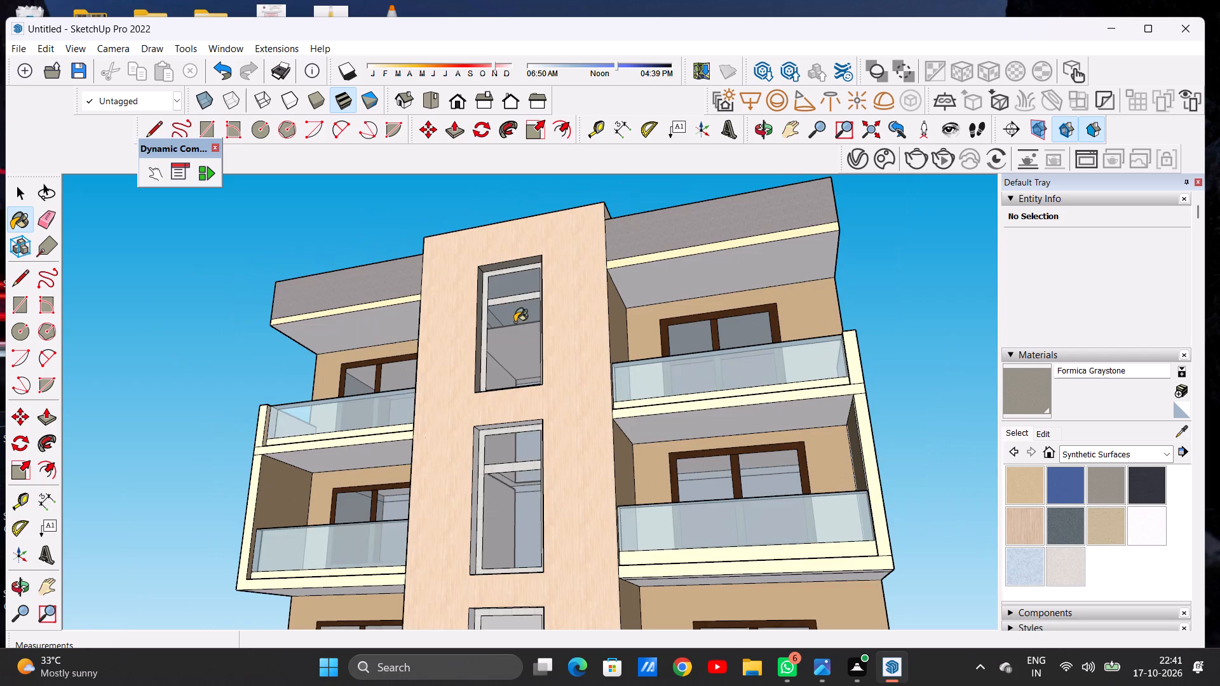
Paint the head and left reveals of the central tower's middle window with Formica Graystone.
middle_drag(523, 354, 550, 398)
middle_click(488, 442)
middle_click(401, 467)
scroll(517, 471, up, 6)
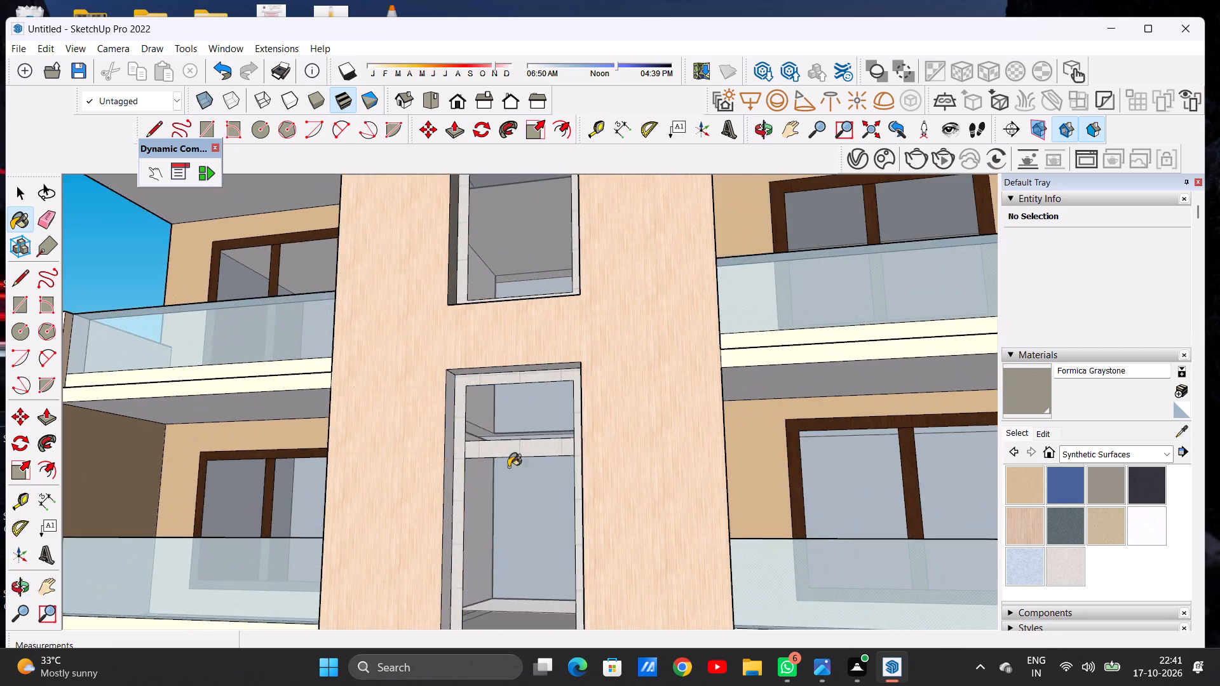
scroll(508, 467, up, 9)
middle_drag(407, 383, 295, 412)
middle_drag(346, 382, 387, 319)
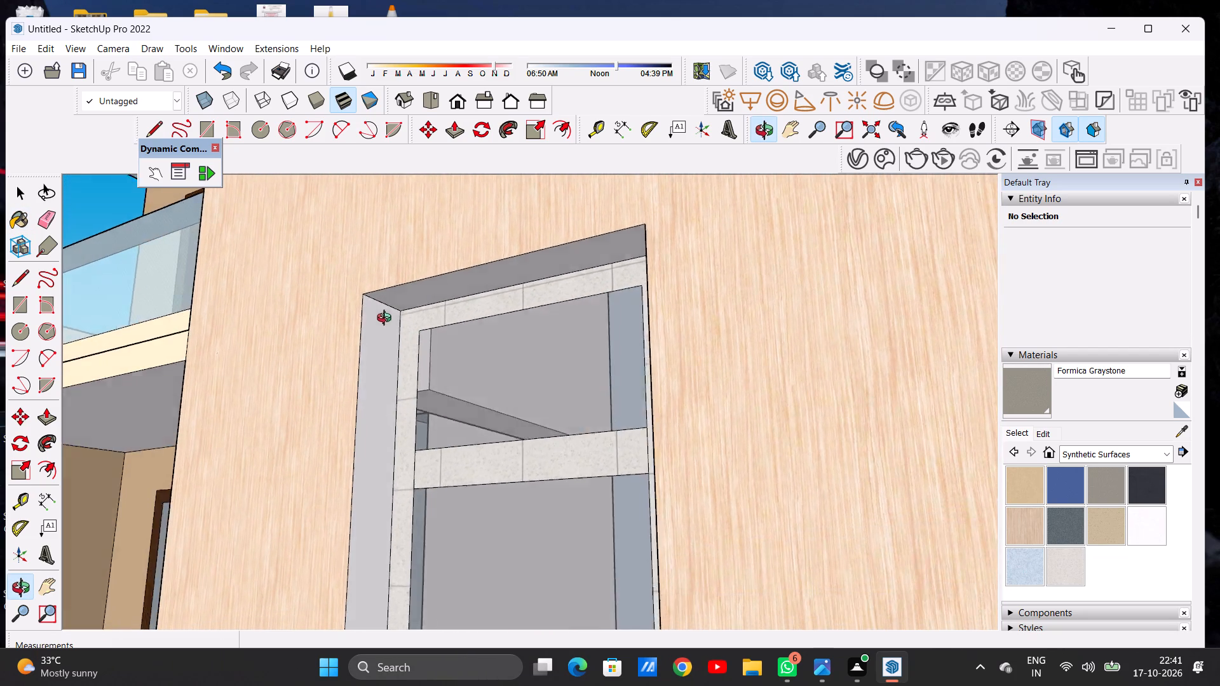
middle_drag(387, 319, 396, 306)
scroll(407, 298, up, 7)
click(433, 243)
click(365, 327)
scroll(368, 351, down, 11)
scroll(368, 351, up, 1)
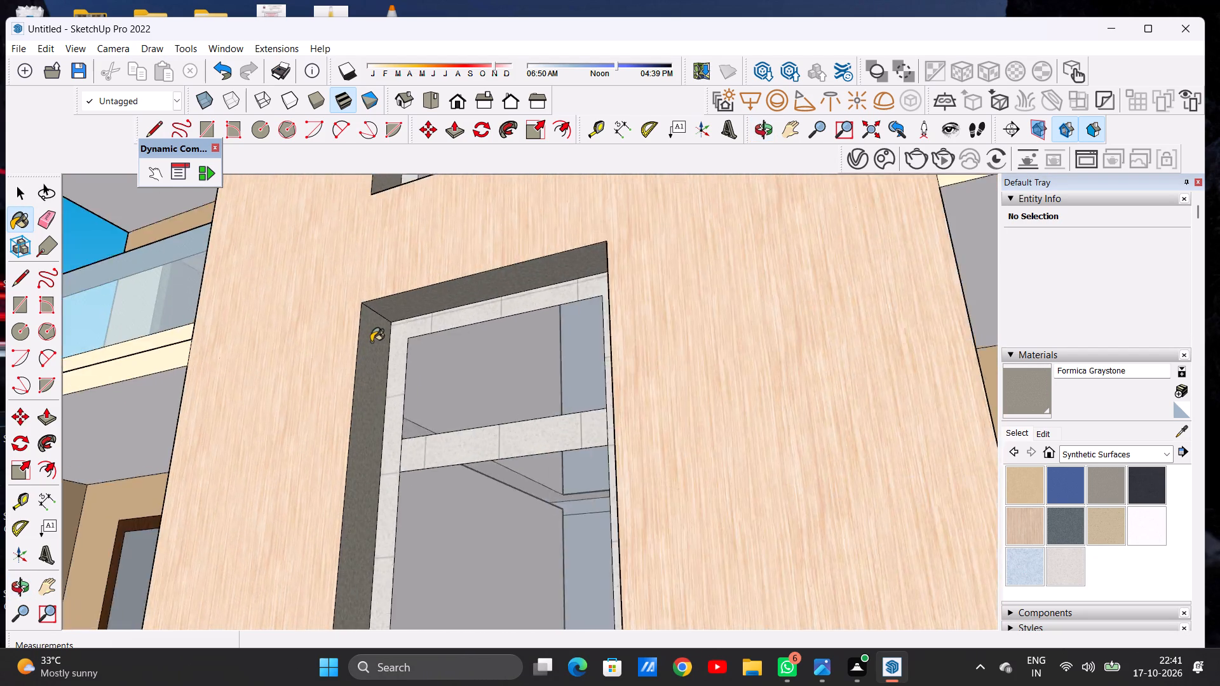
scroll(371, 342, down, 5)
scroll(371, 342, up, 1)
scroll(371, 342, down, 4)
Paint the right and sill reveals of the central tower's middle window with Formica Graystone.
middle_drag(438, 372, 703, 433)
scroll(687, 399, up, 1)
scroll(599, 340, down, 7)
middle_drag(658, 454, 640, 542)
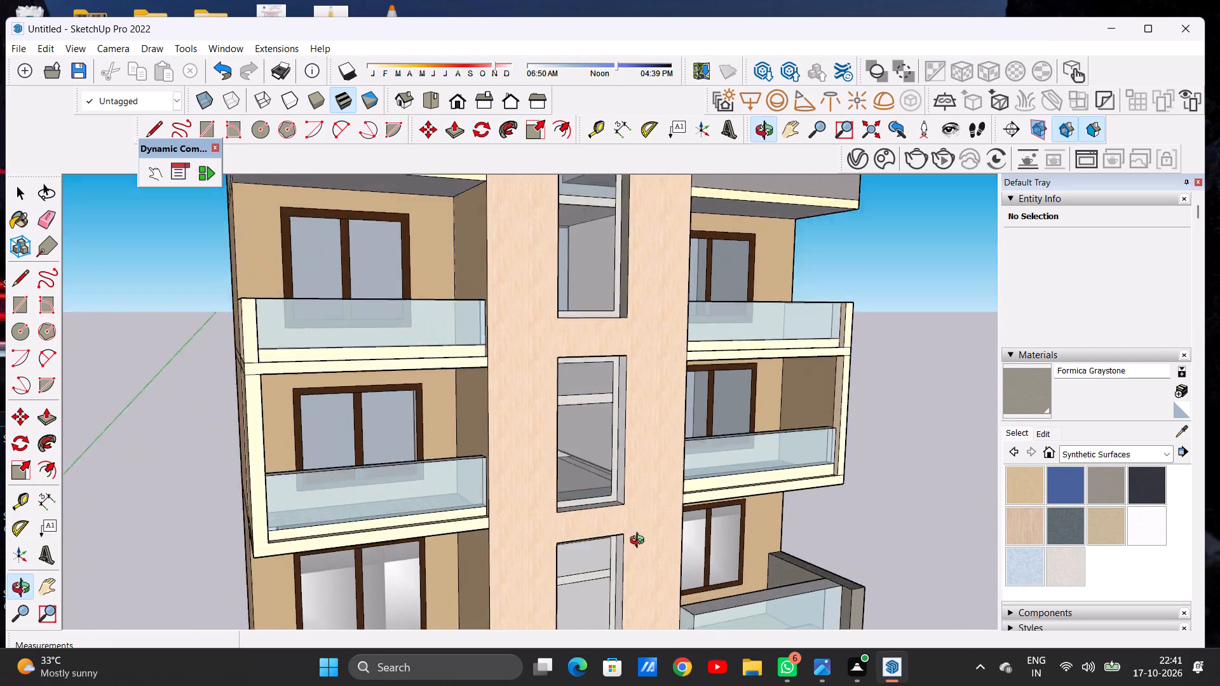
middle_drag(640, 542, 636, 577)
scroll(609, 533, up, 15)
click(637, 435)
click(590, 464)
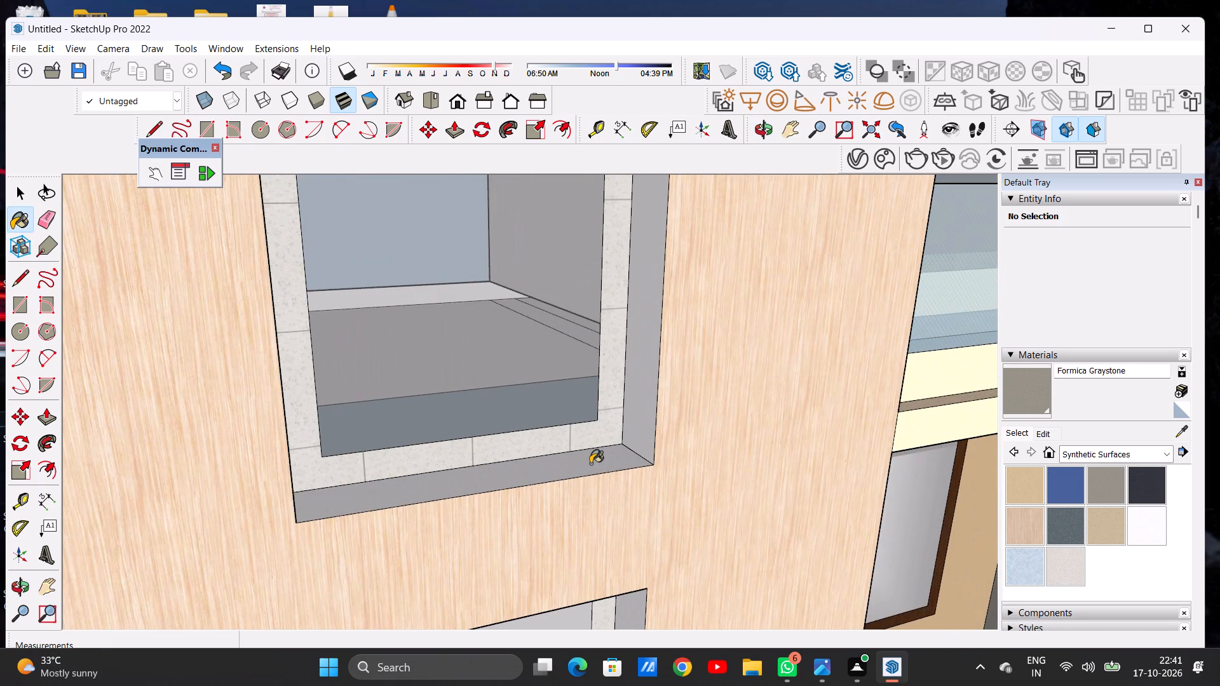
Paint the right and left reveals of the central tower's lowest window with Formica Graystone.
scroll(517, 452, down, 6)
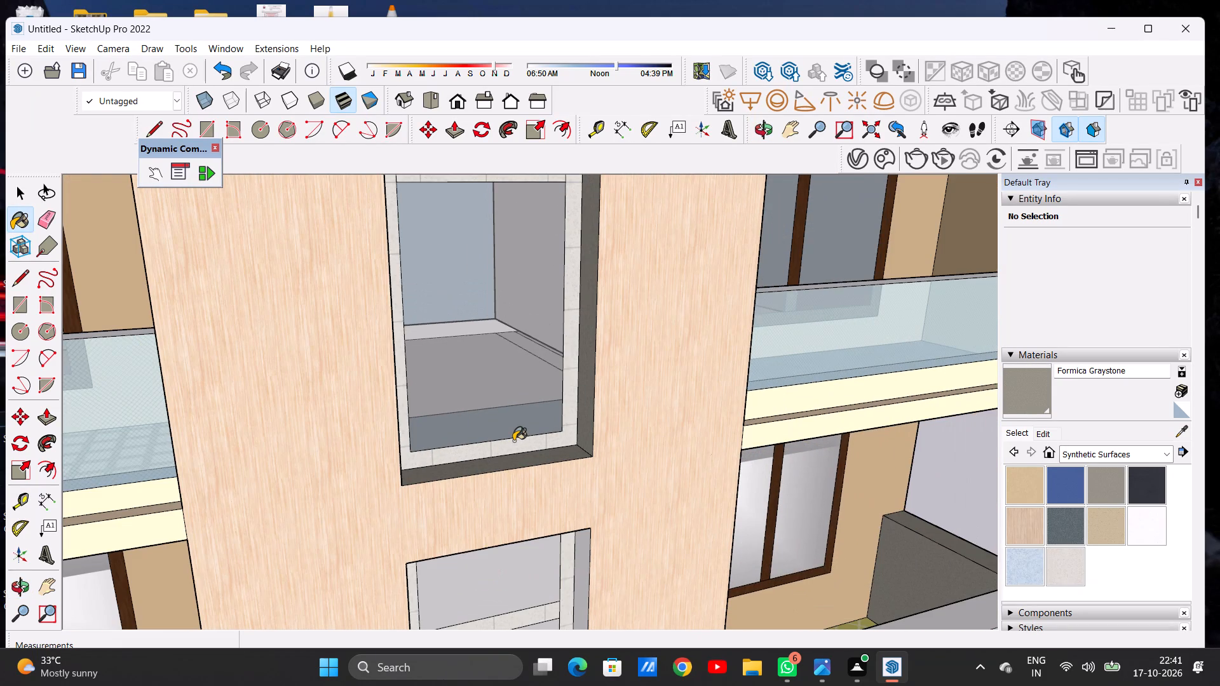
scroll(449, 389, down, 8)
scroll(500, 489, up, 10)
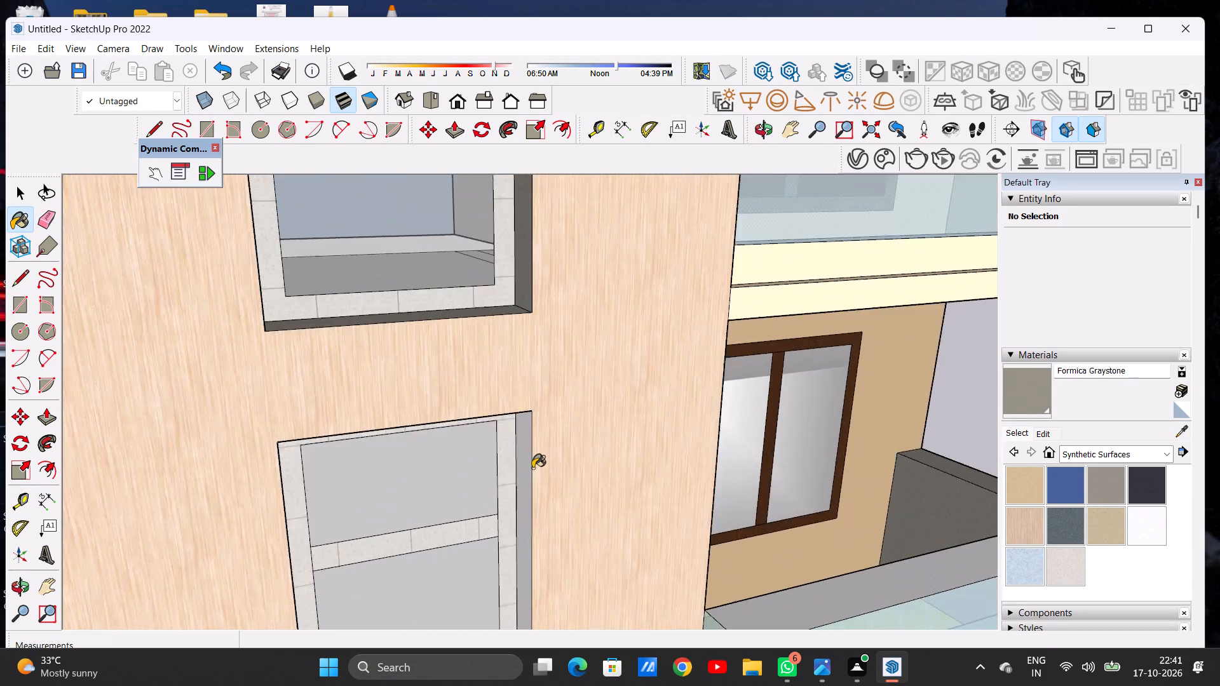
scroll(532, 468, up, 8)
click(508, 471)
scroll(526, 447, down, 15)
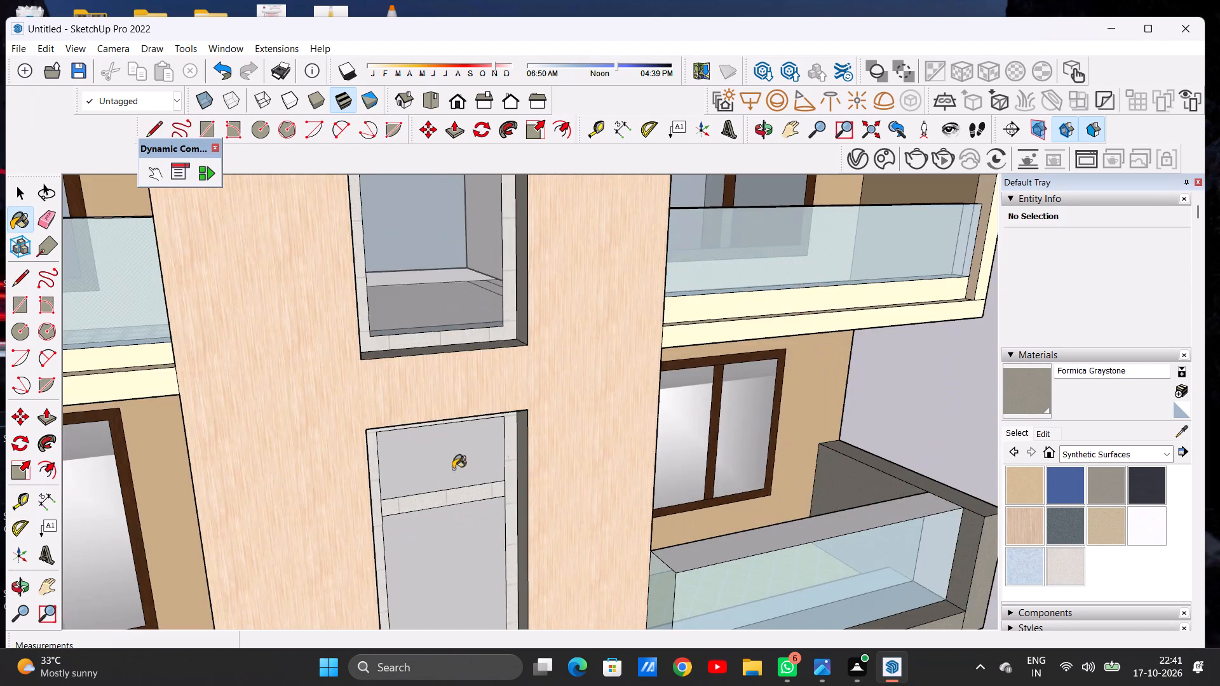
middle_drag(409, 470, 180, 460)
scroll(292, 394, up, 13)
click(299, 401)
scroll(399, 377, down, 8)
Paint the head and sill reveals of the central tower's lowest window with Formica Graystone.
middle_drag(409, 427, 438, 271)
scroll(432, 267, up, 8)
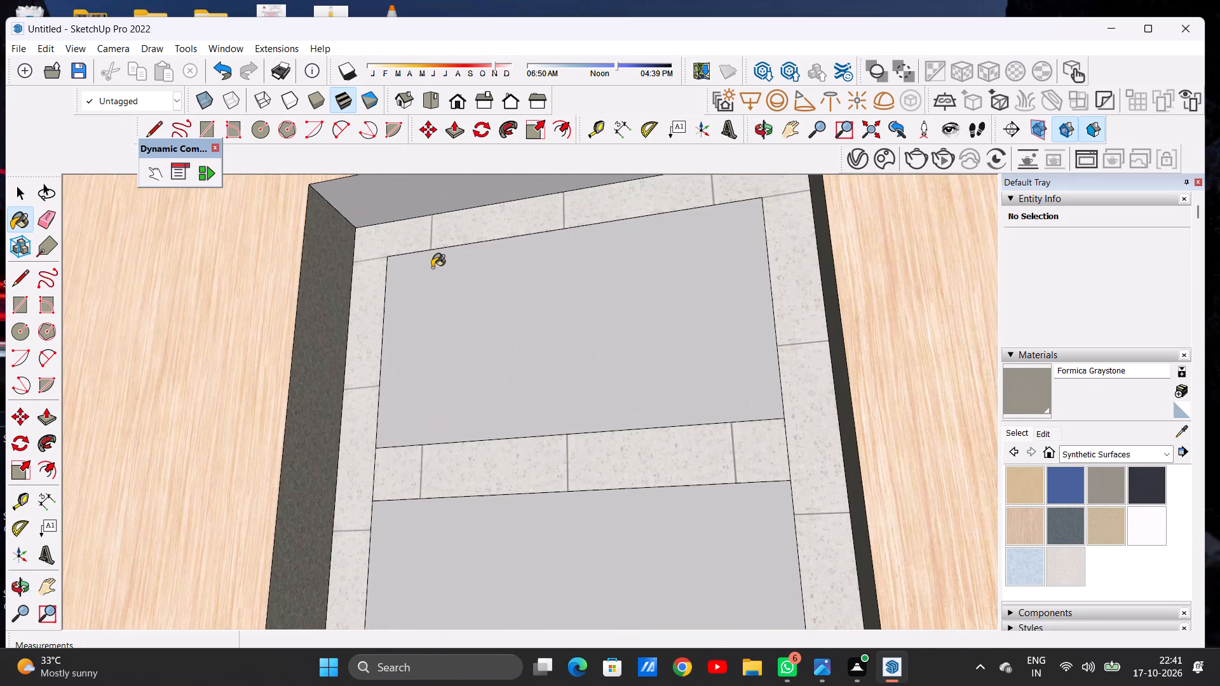
click(376, 206)
scroll(373, 236, down, 18)
middle_drag(422, 344, 454, 579)
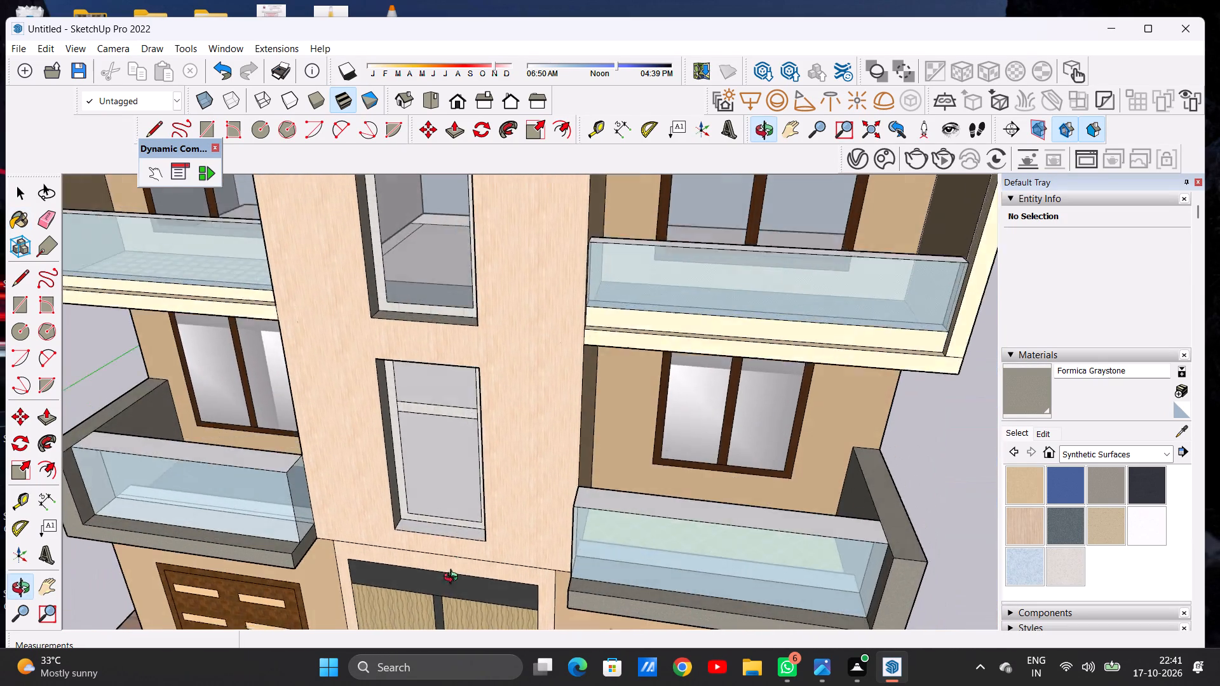
middle_drag(454, 579, 456, 585)
scroll(469, 549, up, 14)
click(464, 513)
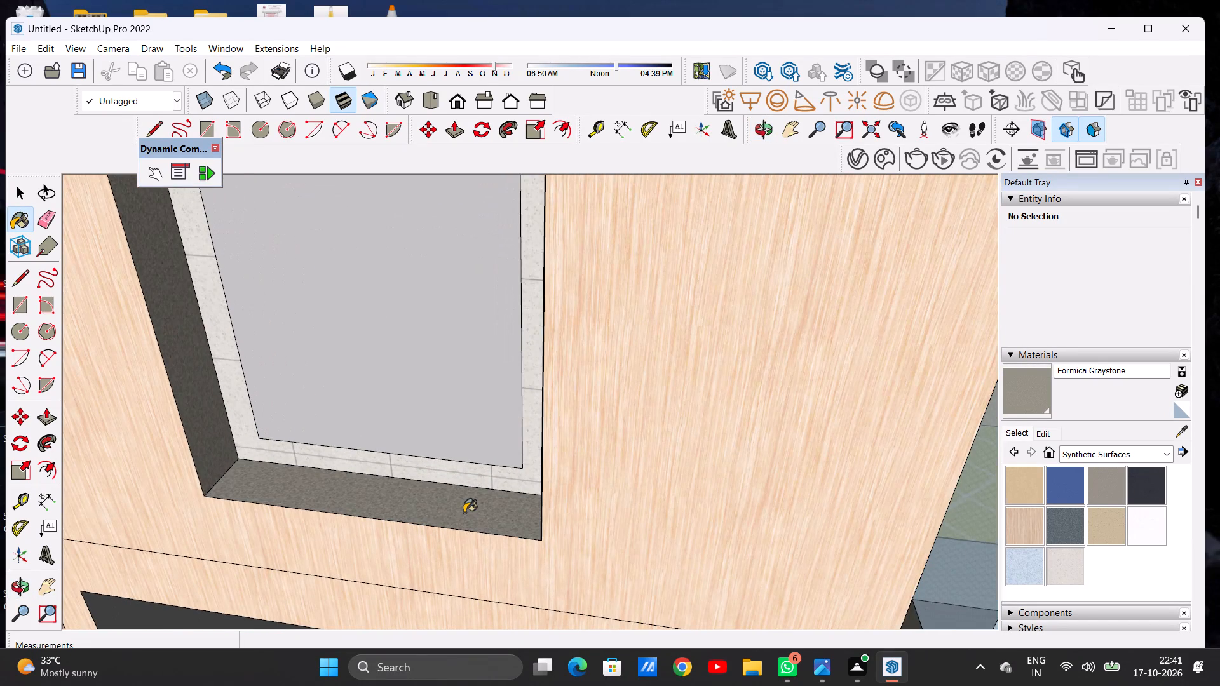
key(space)
Examine the painted building from the front, sides and rear, including the ground-floor doors and entrance plinth.
scroll(464, 484, down, 6)
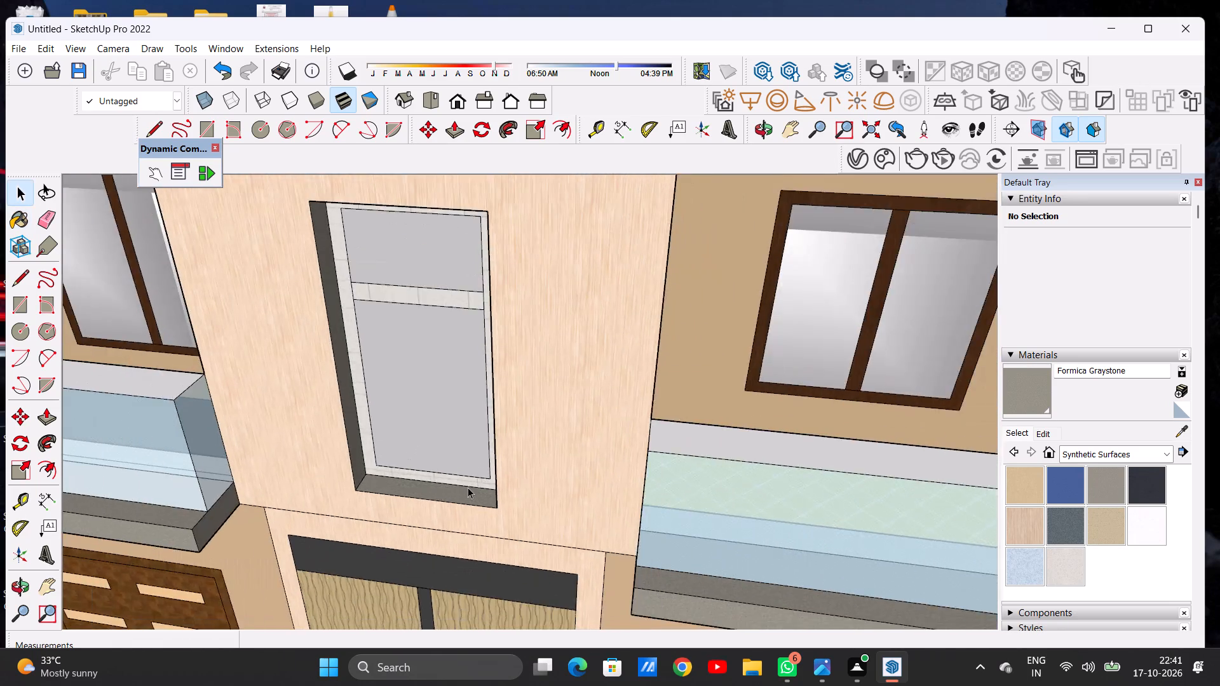
scroll(468, 487, down, 20)
scroll(468, 487, down, 3)
middle_drag(585, 451, 632, 400)
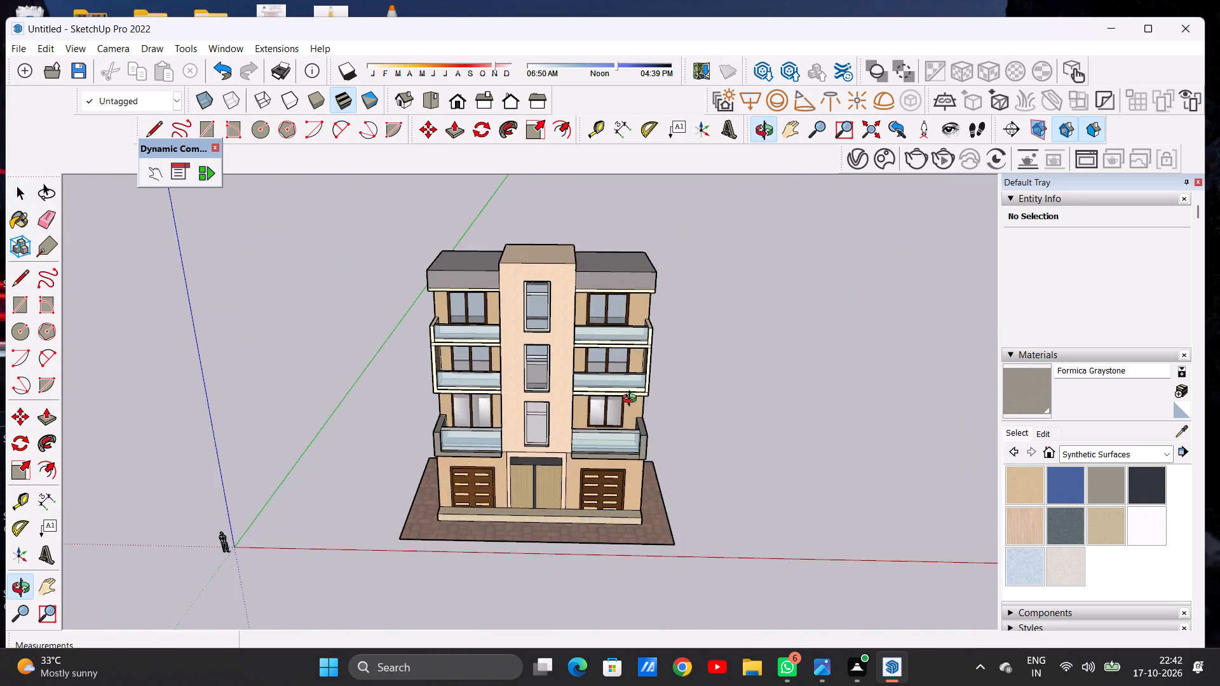
middle_drag(632, 400, 335, 385)
middle_drag(642, 378, 273, 389)
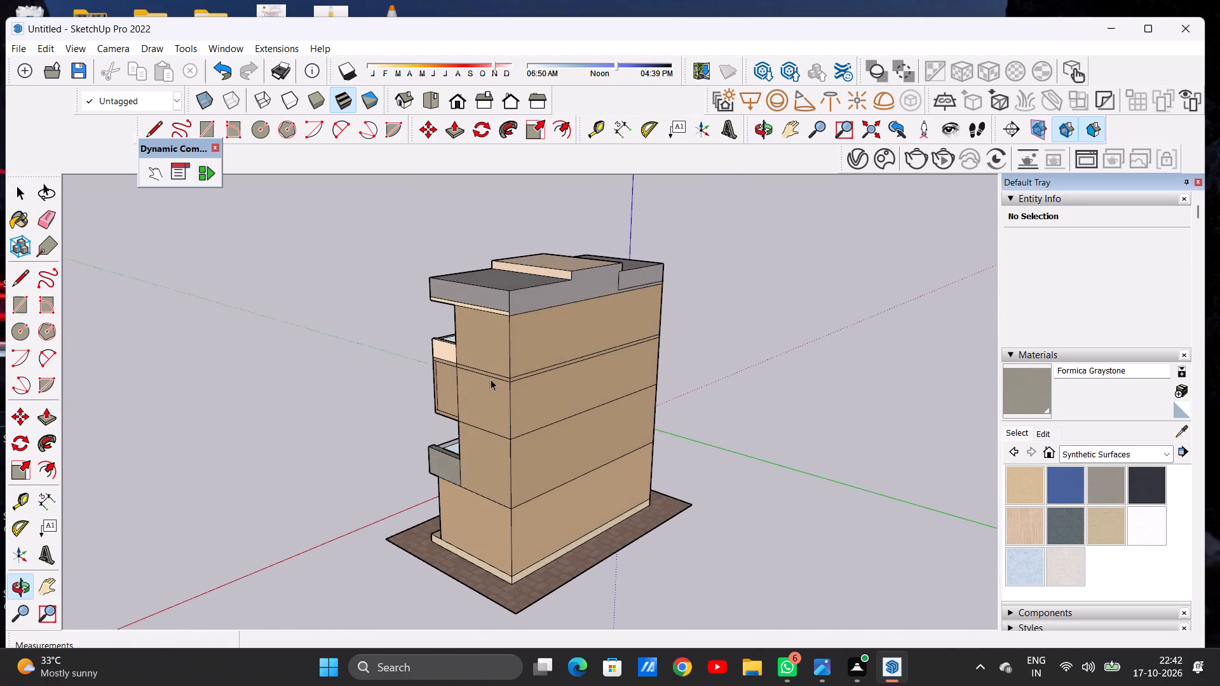
middle_drag(689, 337, 214, 394)
middle_drag(672, 292, 327, 311)
middle_drag(638, 333, 611, 328)
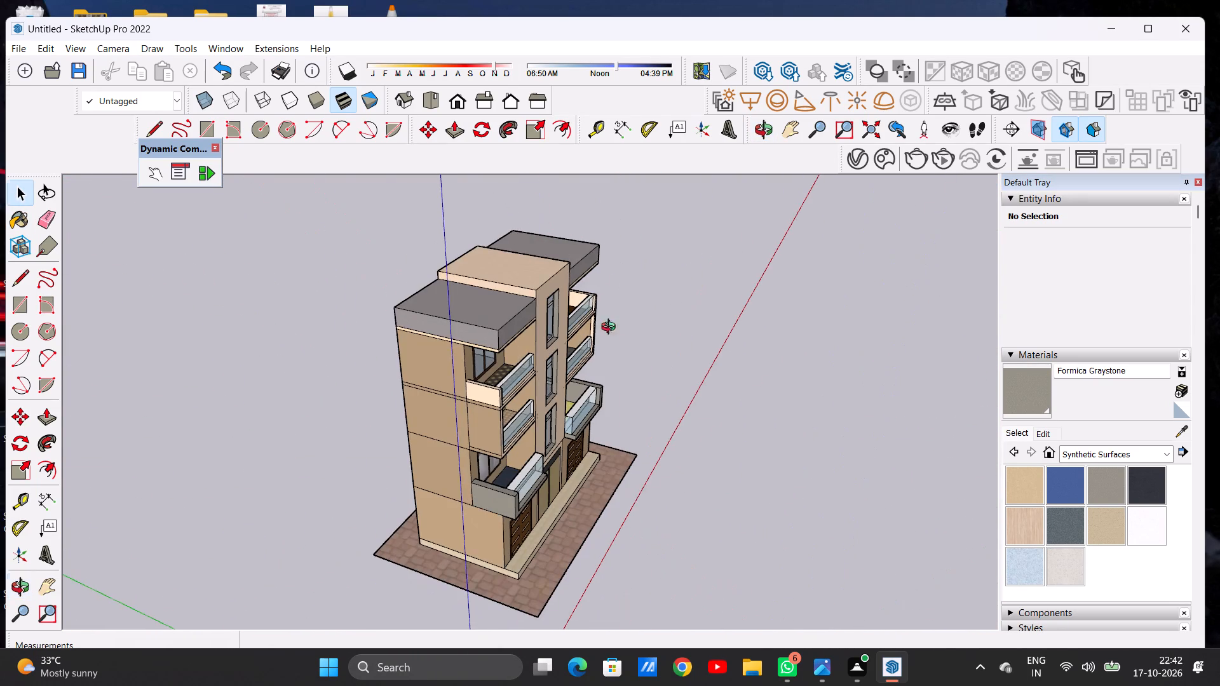
middle_drag(611, 328, 315, 259)
scroll(666, 471, up, 6)
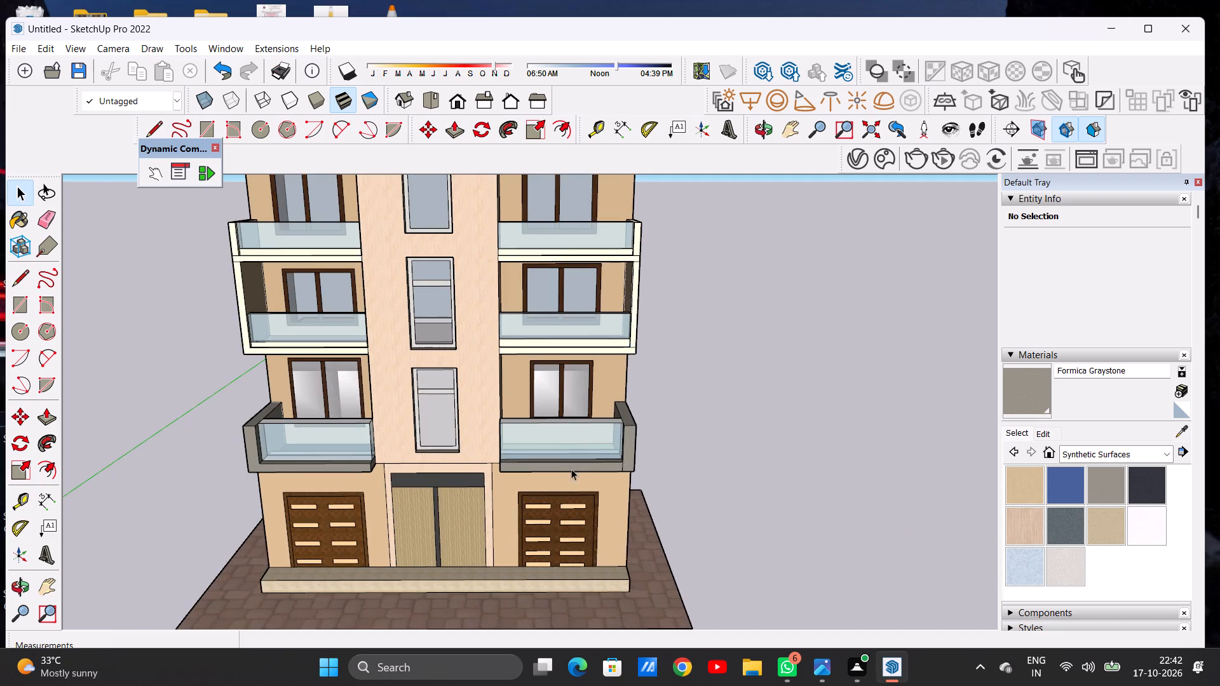
scroll(578, 470, down, 6)
middle_drag(553, 516, 520, 632)
scroll(492, 549, up, 13)
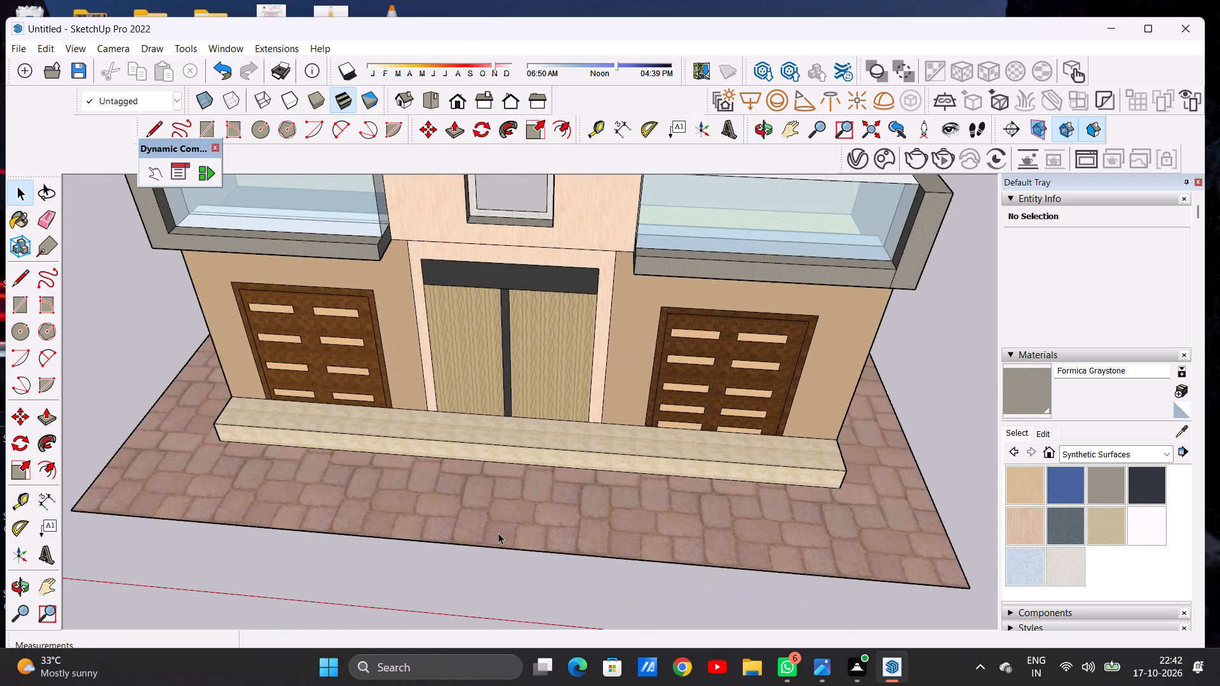
scroll(568, 527, down, 13)
middle_drag(602, 420, 620, 310)
scroll(632, 472, up, 4)
scroll(613, 491, down, 5)
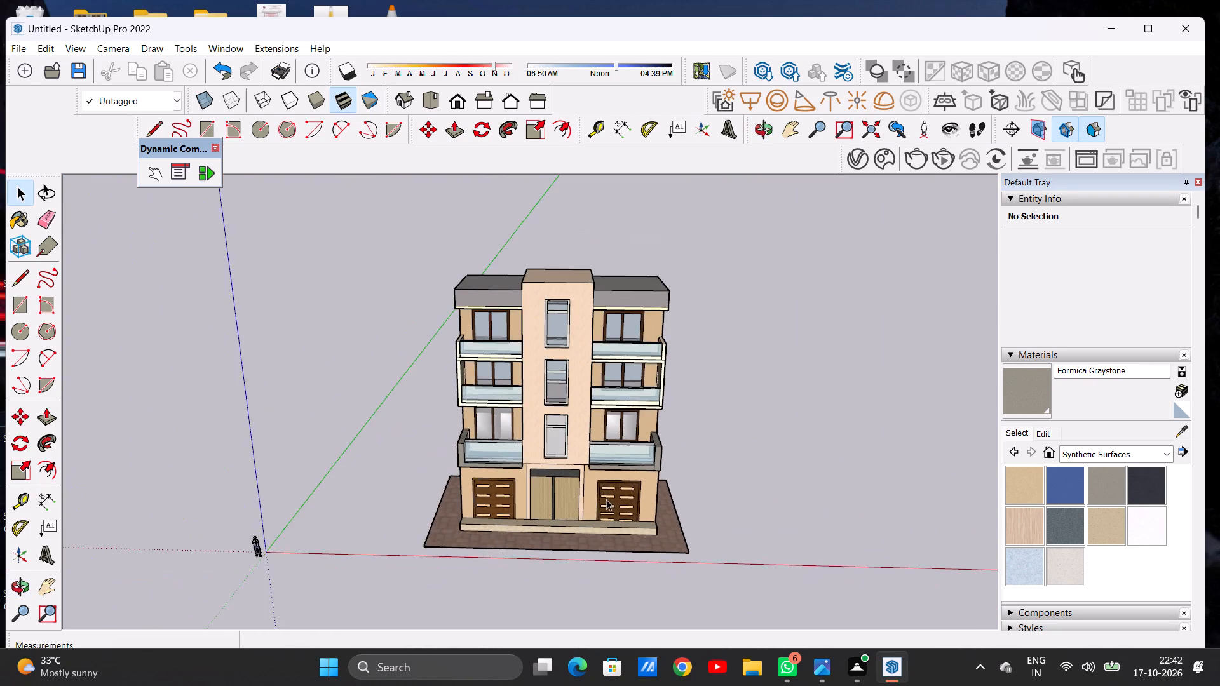
scroll(606, 499, down, 1)
middle_drag(590, 471, 588, 427)
scroll(608, 499, up, 5)
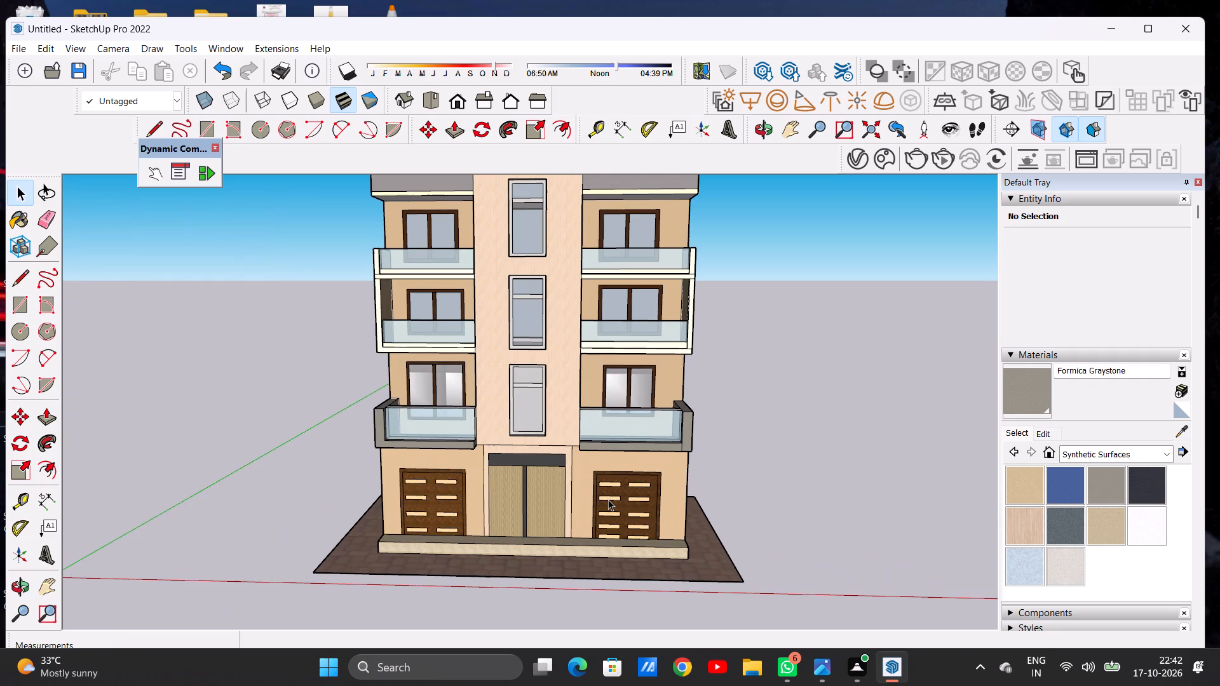
scroll(608, 499, down, 3)
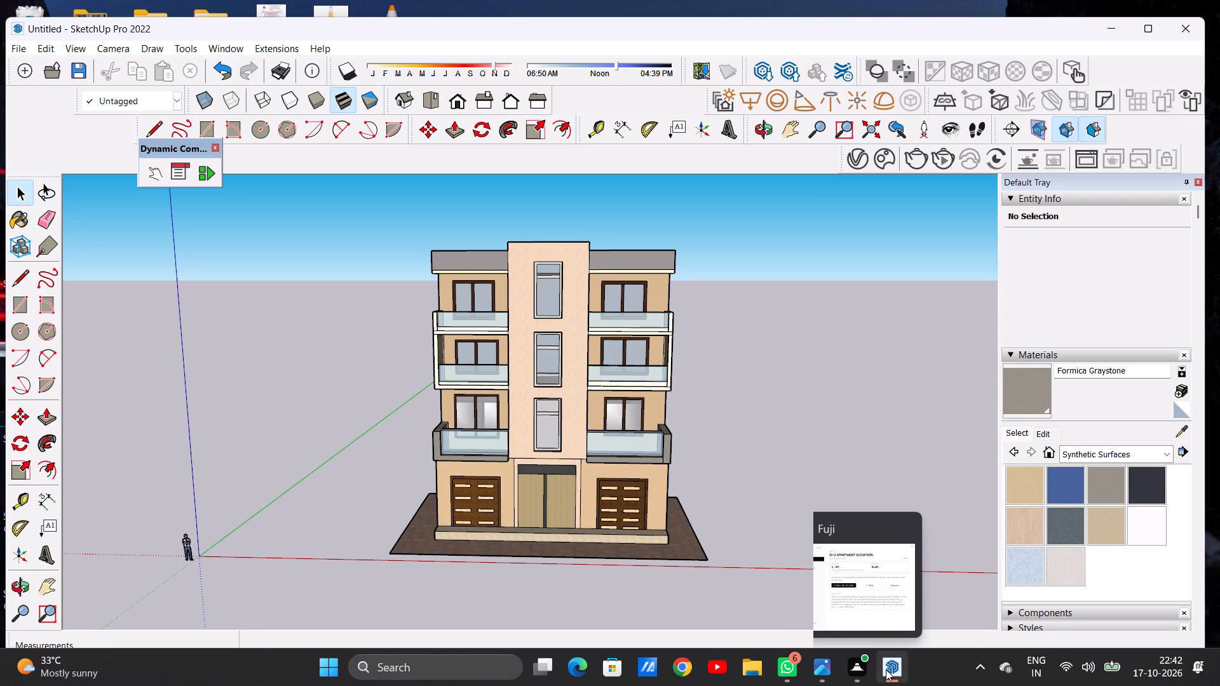
click(869, 609)
scroll(639, 521, down, 2)
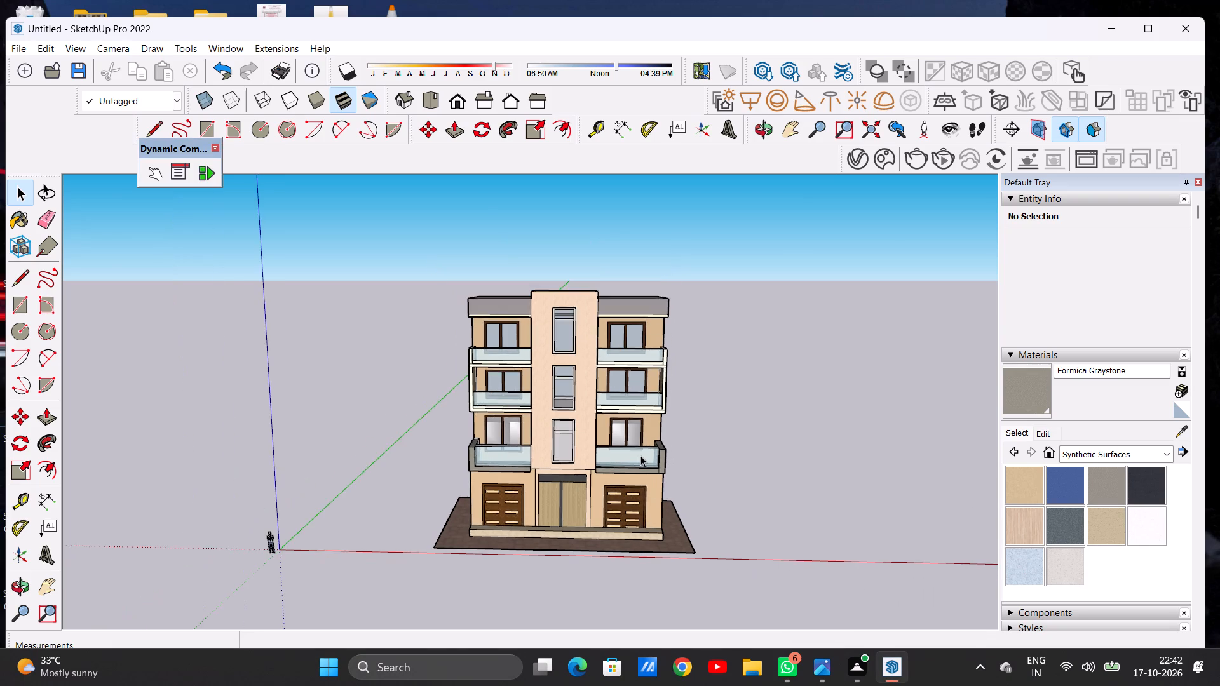
scroll(640, 455, up, 5)
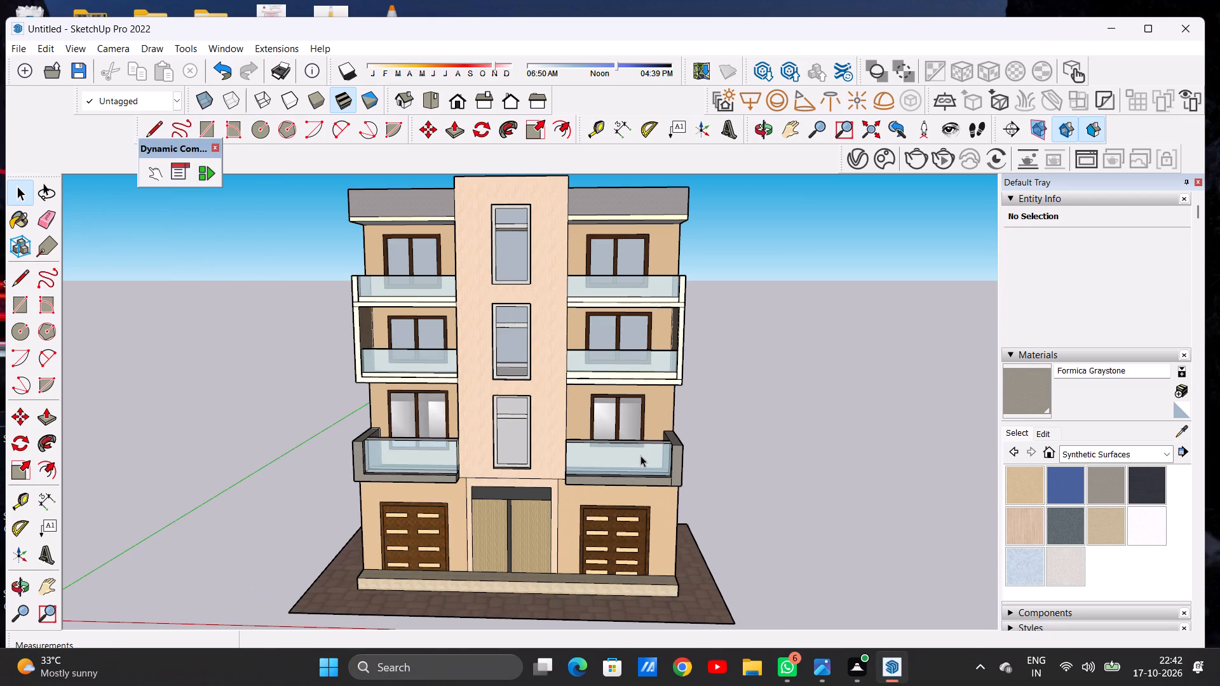
scroll(651, 467, down, 2)
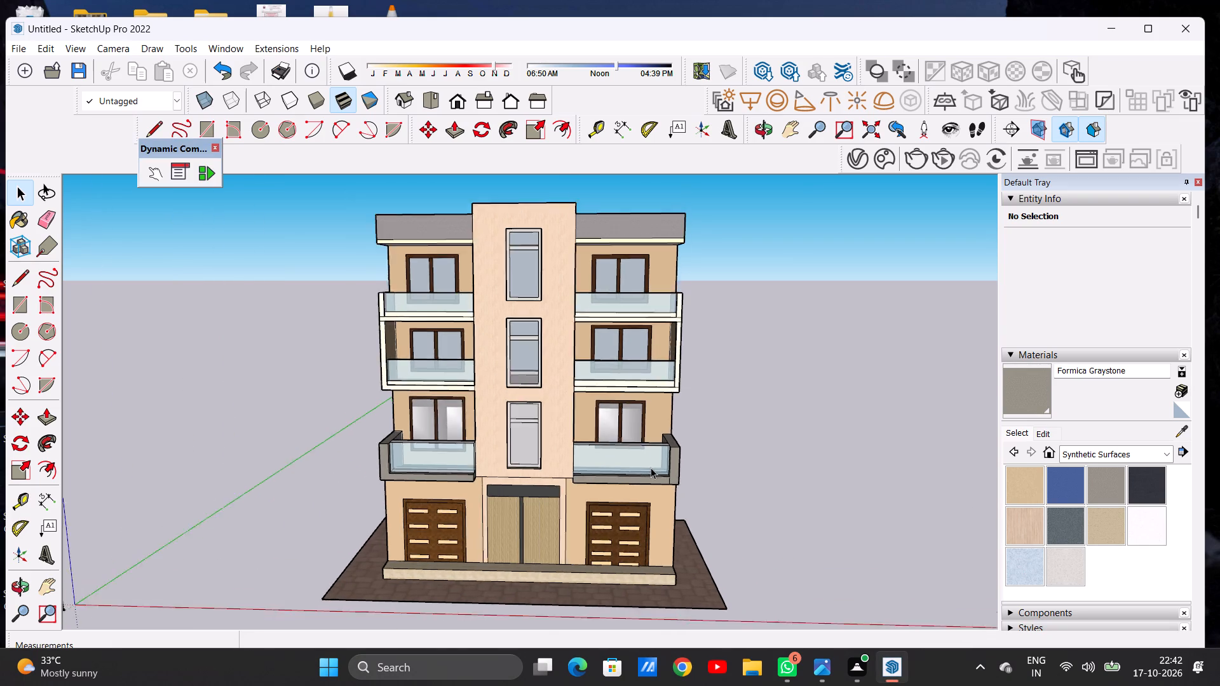
scroll(651, 467, down, 3)
scroll(647, 453, up, 5)
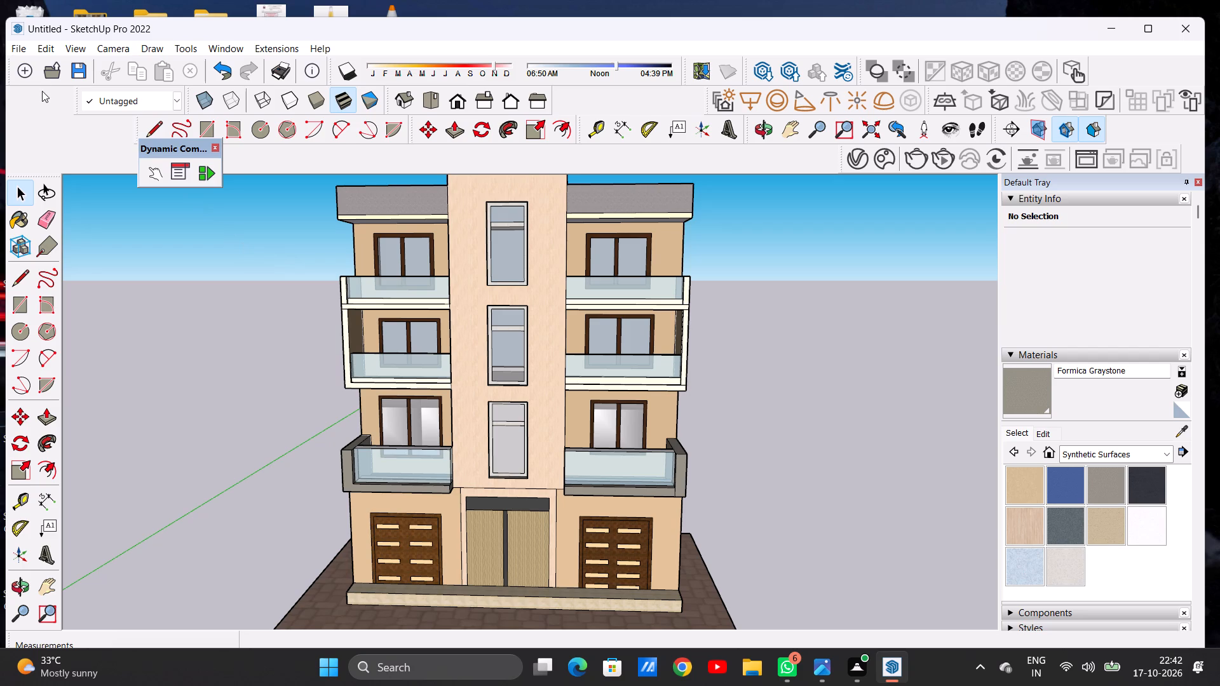
Import the Flora+17 plant model and place it on the ground beside the paving's front right corner.
click(20, 54)
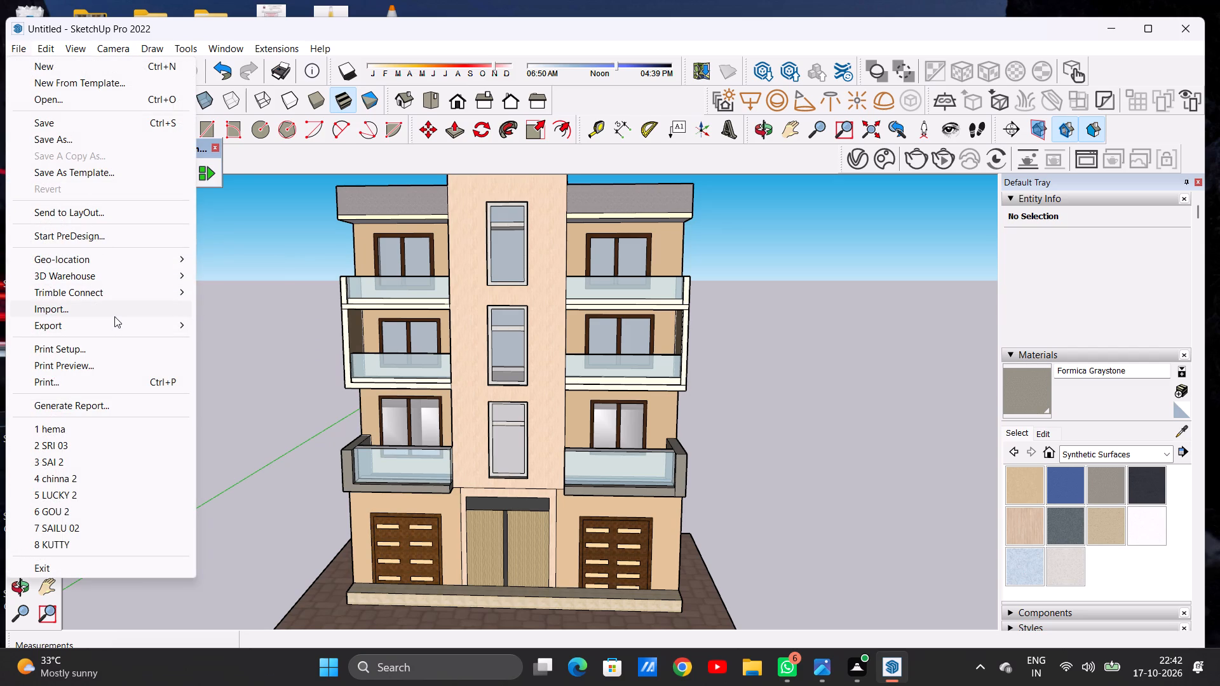
click(114, 316)
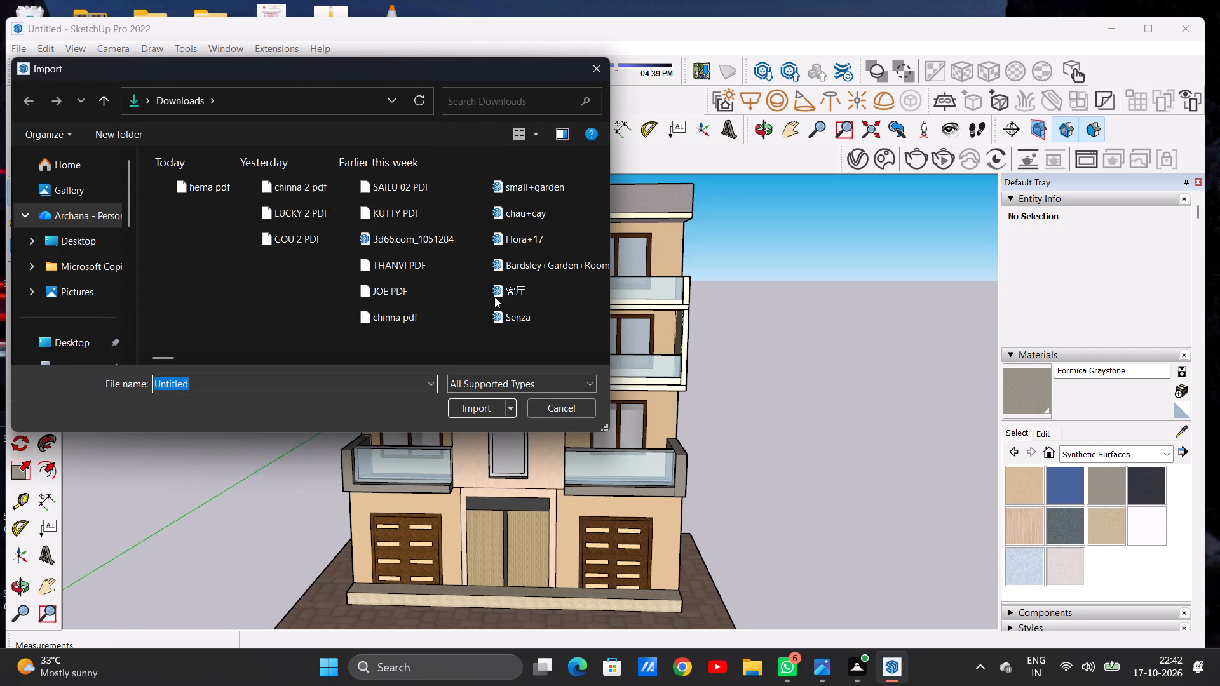
double_click(563, 249)
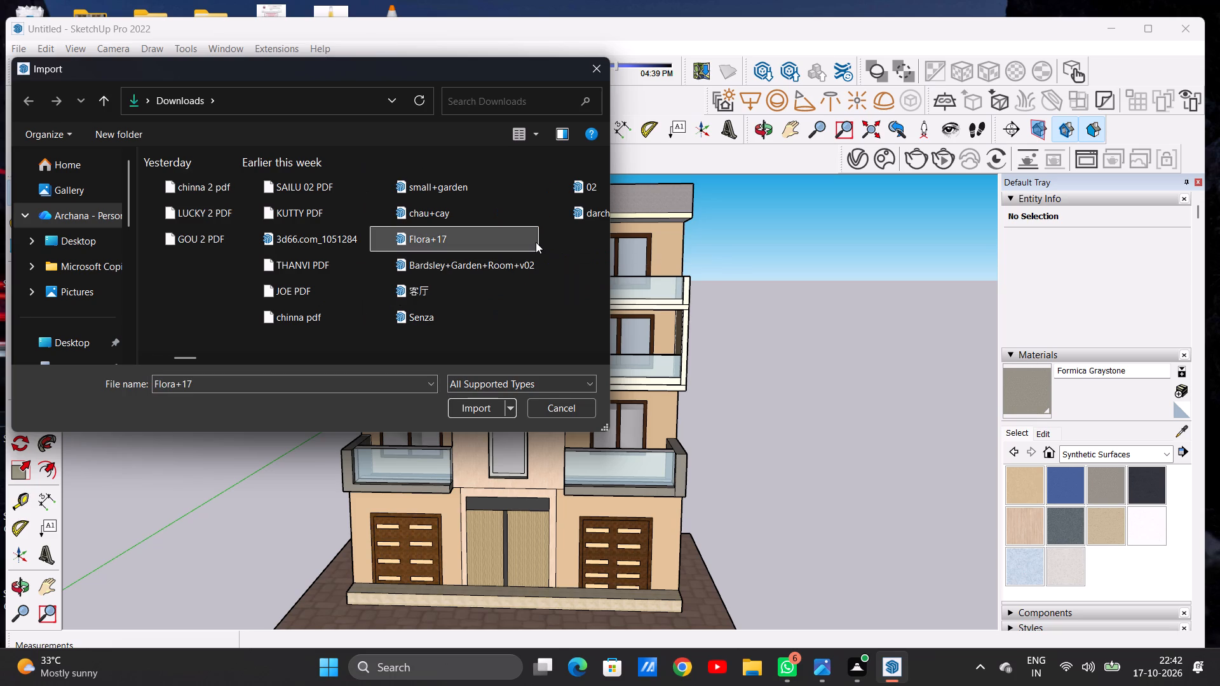
double_click(536, 242)
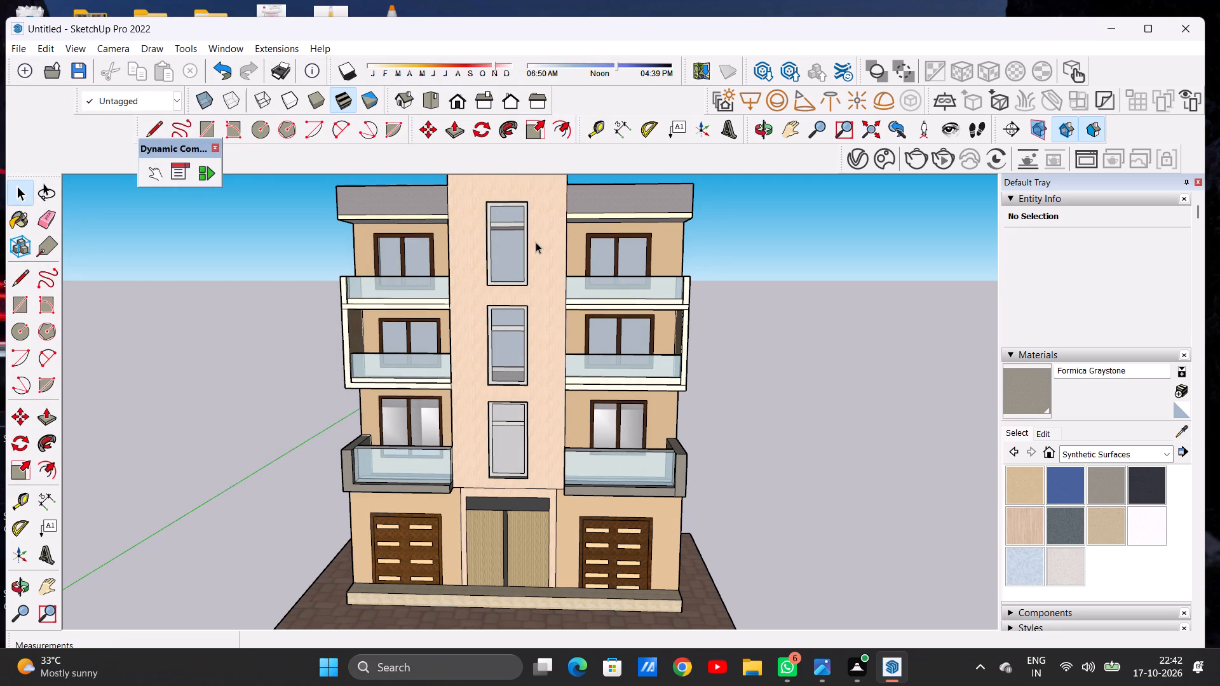
scroll(478, 295, down, 4)
scroll(461, 347, down, 5)
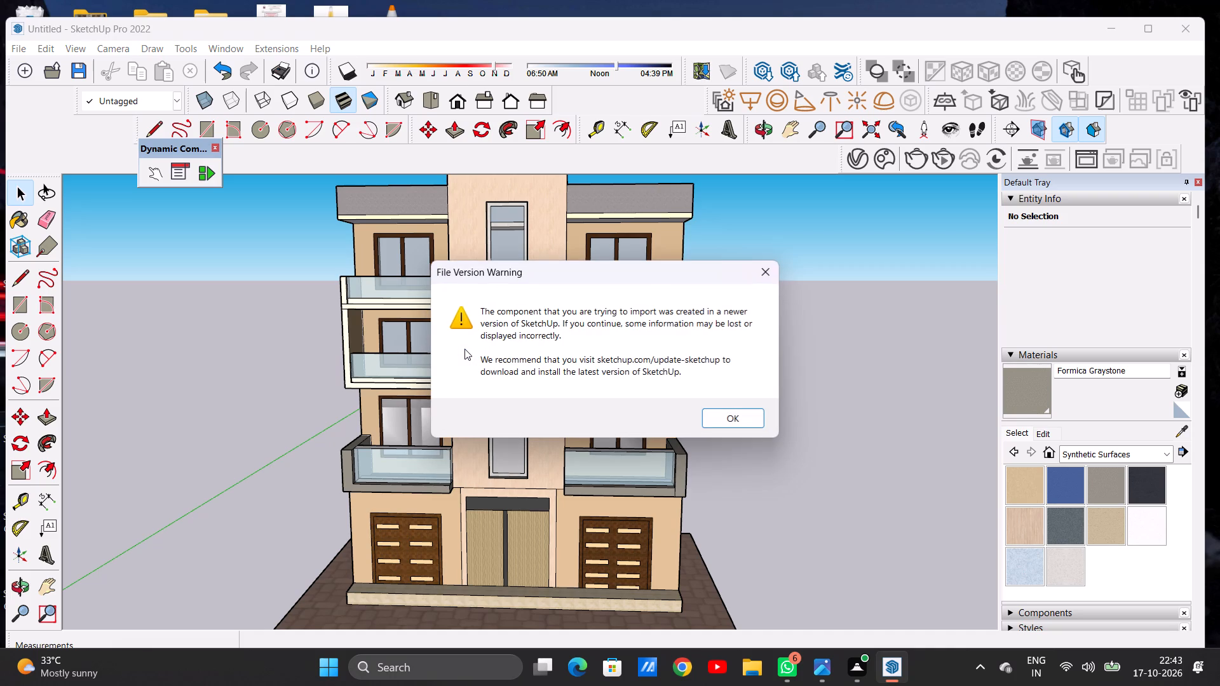
click(724, 419)
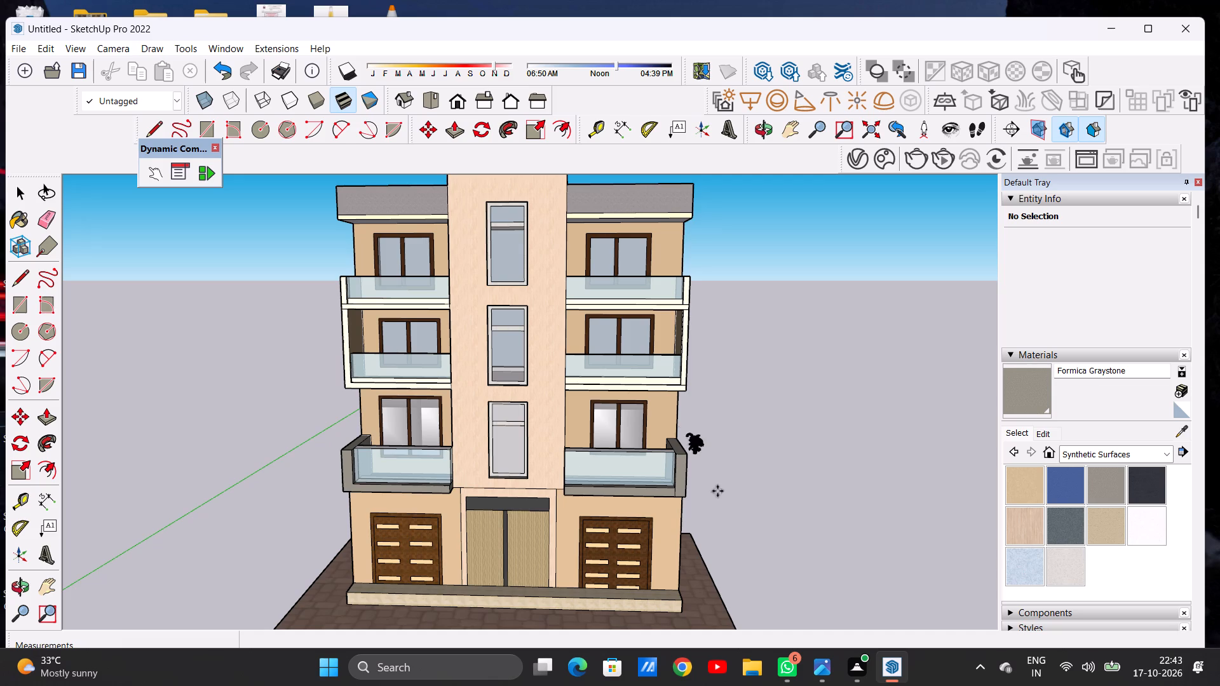
scroll(681, 414, down, 8)
scroll(700, 539, up, 13)
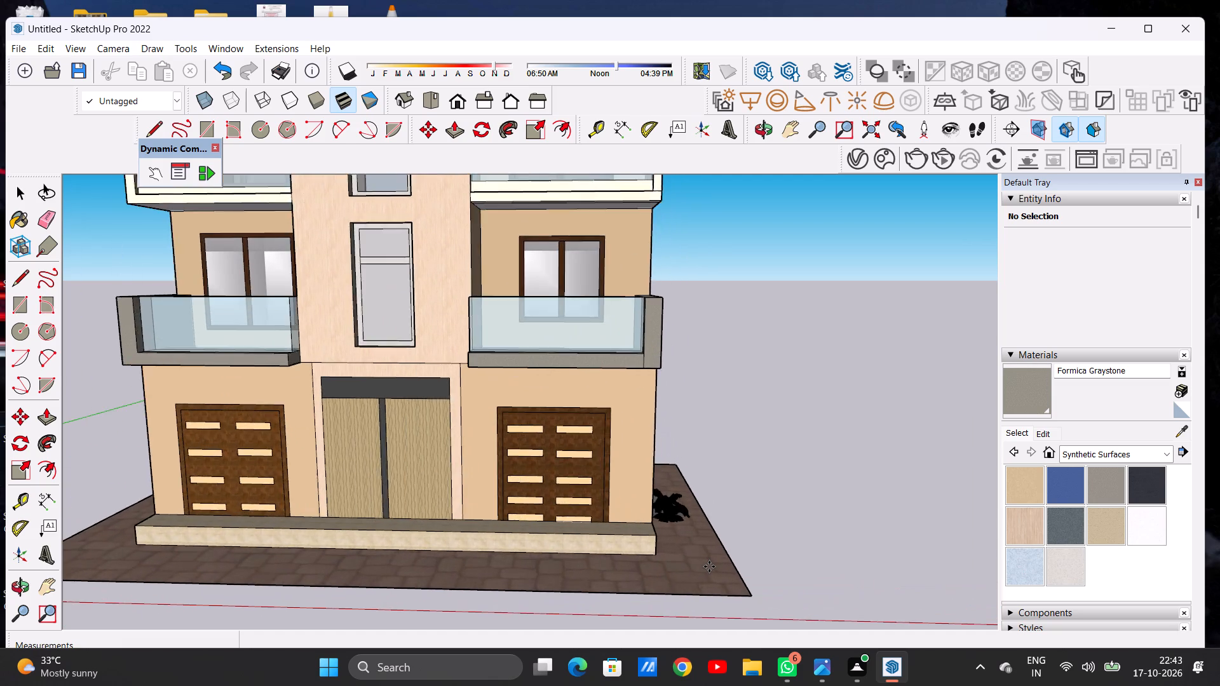
scroll(709, 567, up, 7)
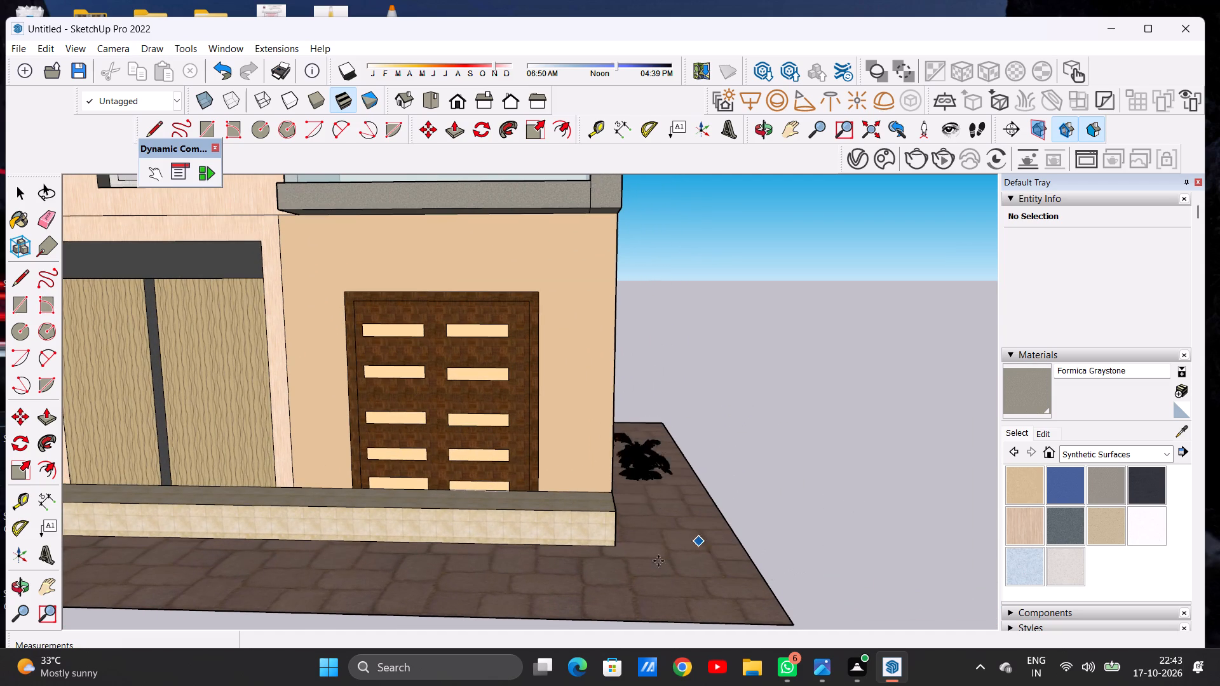
scroll(690, 494, down, 13)
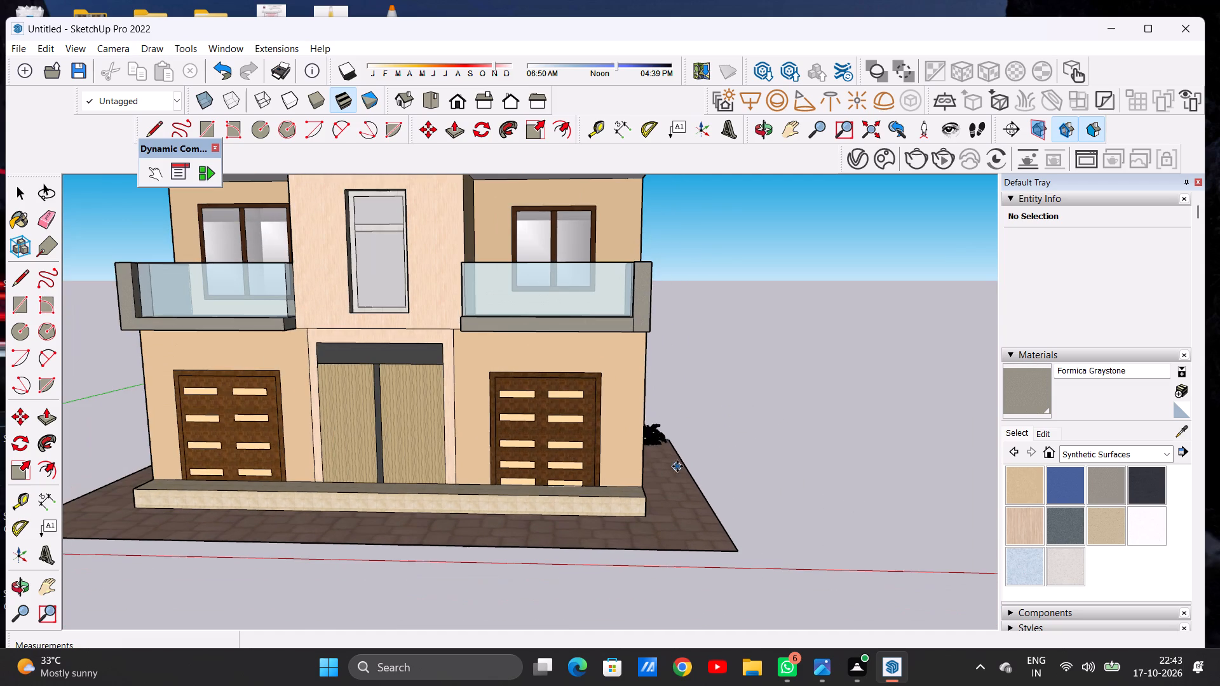
click(851, 555)
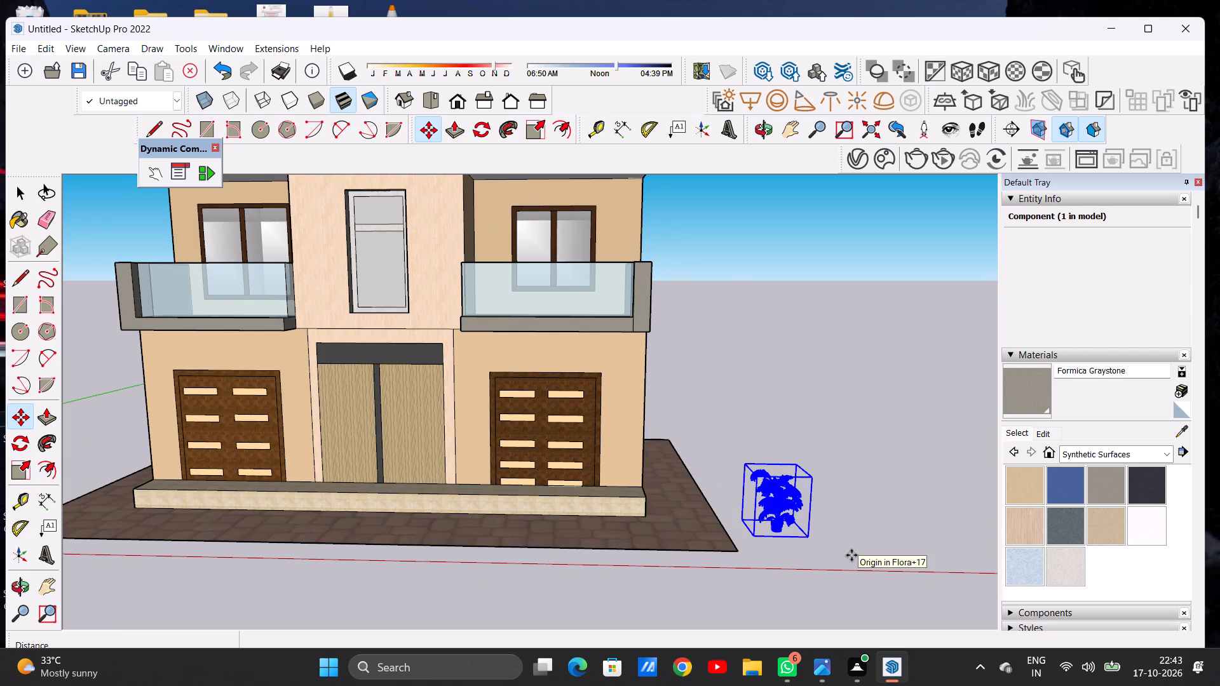
key(space)
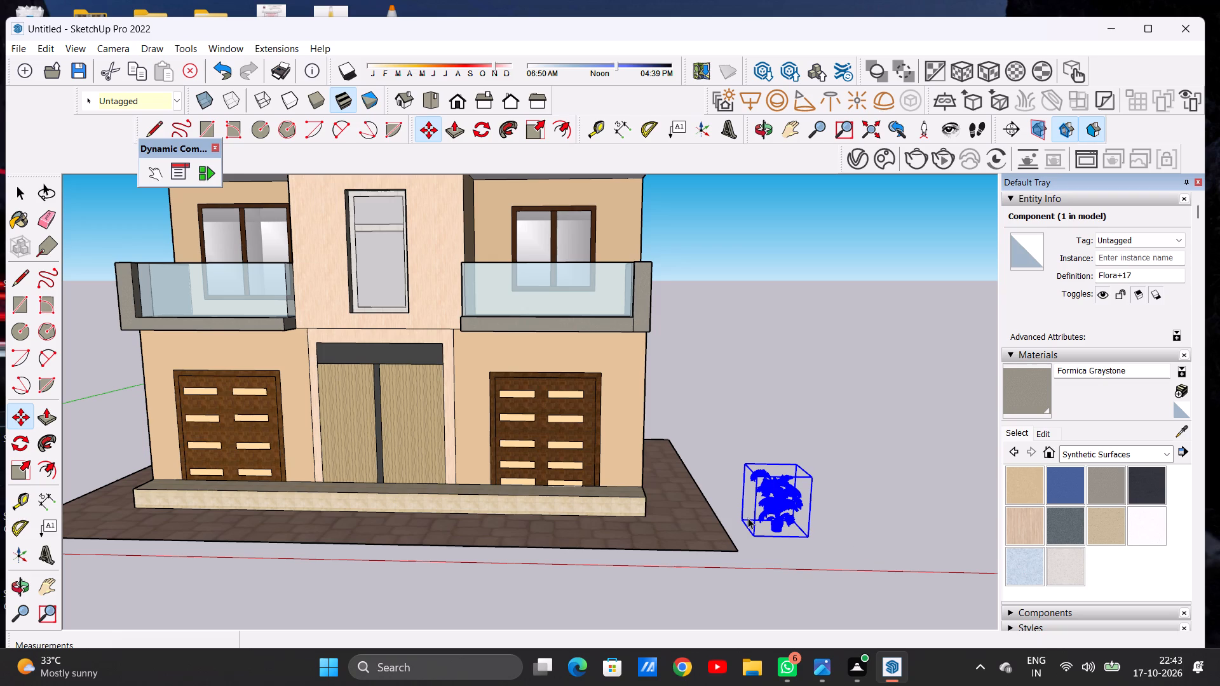
Scale the Flora+17 plant to 1.60 times its height and stretch it along the green axis.
scroll(826, 485, up, 10)
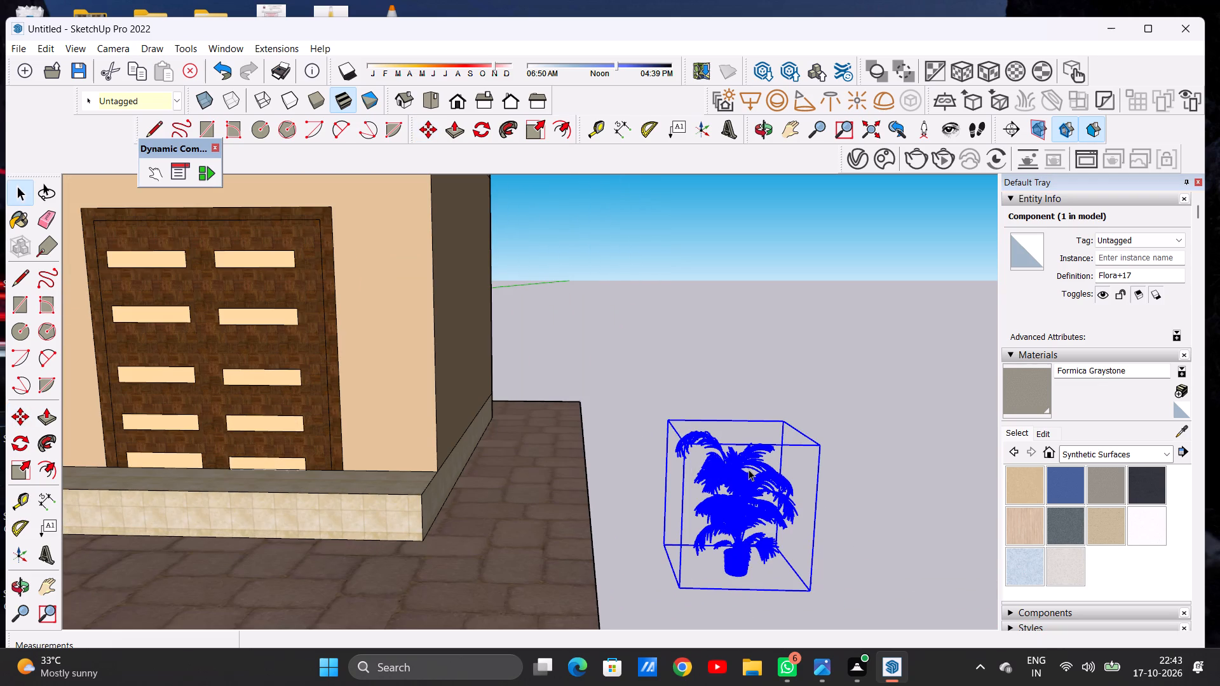
middle_drag(721, 483, 701, 570)
scroll(720, 504, down, 5)
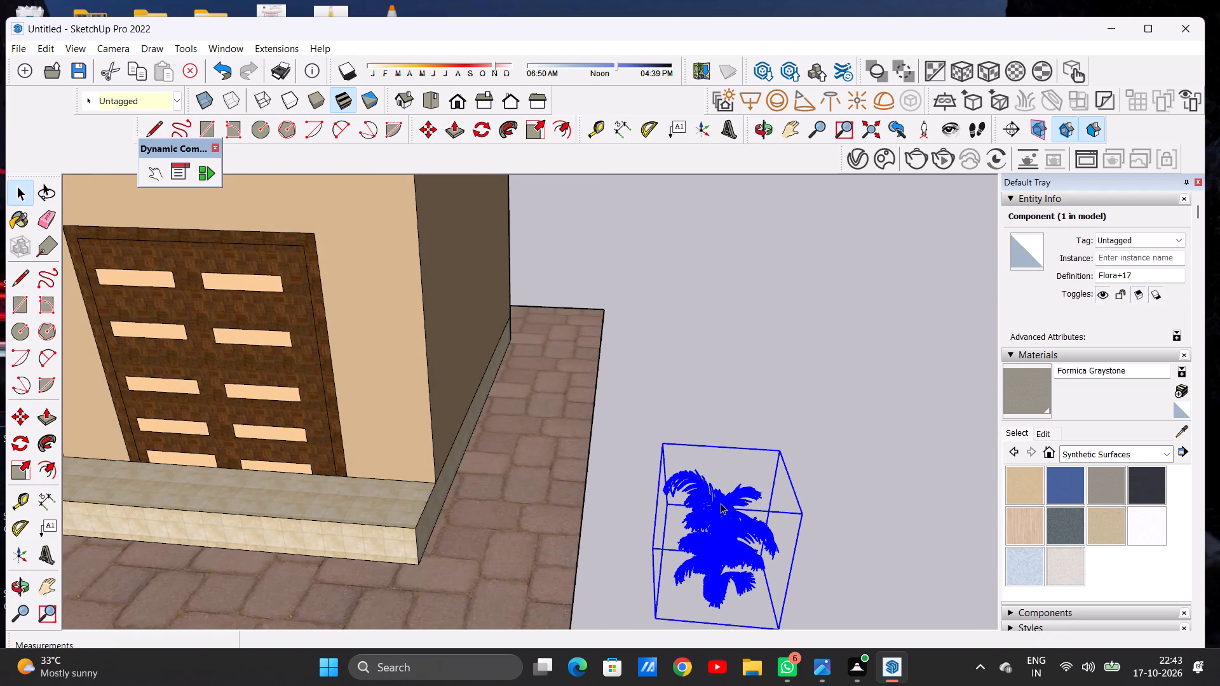
scroll(726, 528, up, 3)
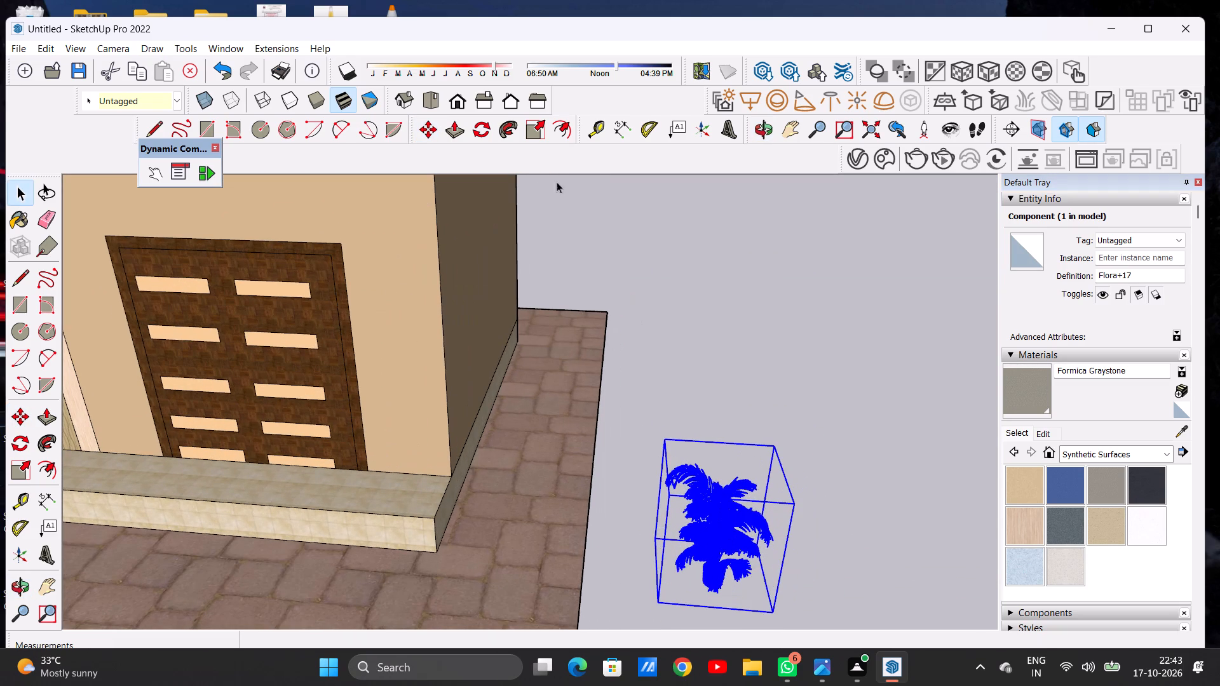
click(534, 135)
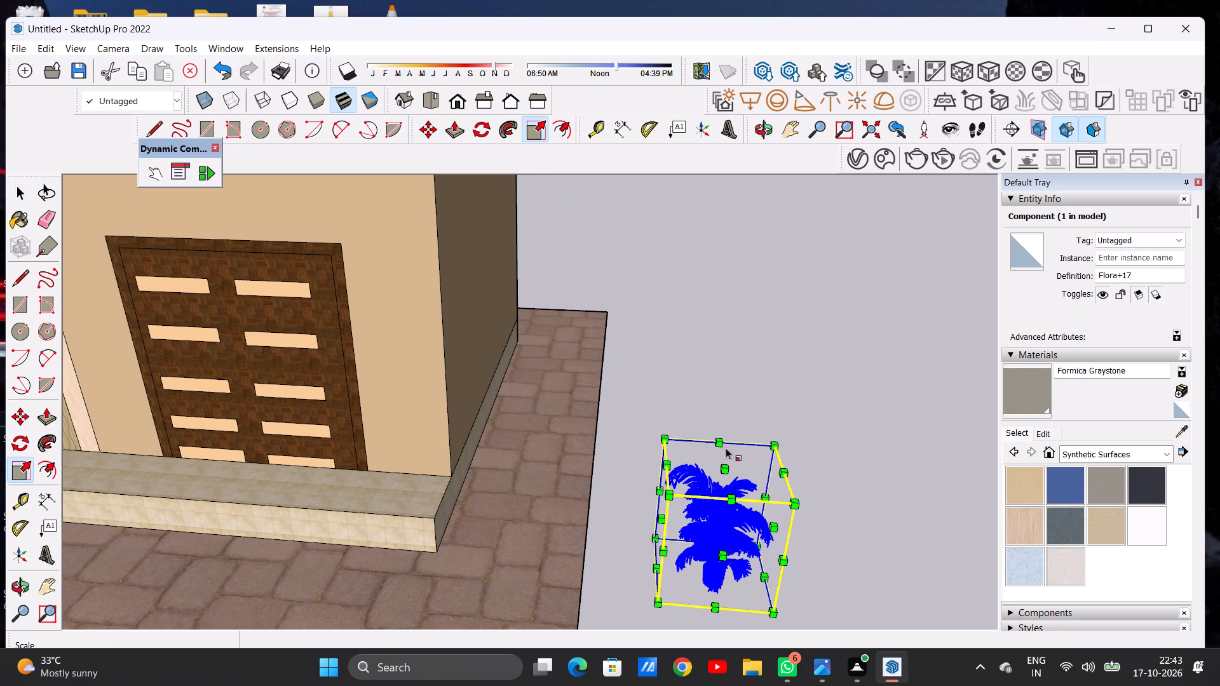
click(724, 472)
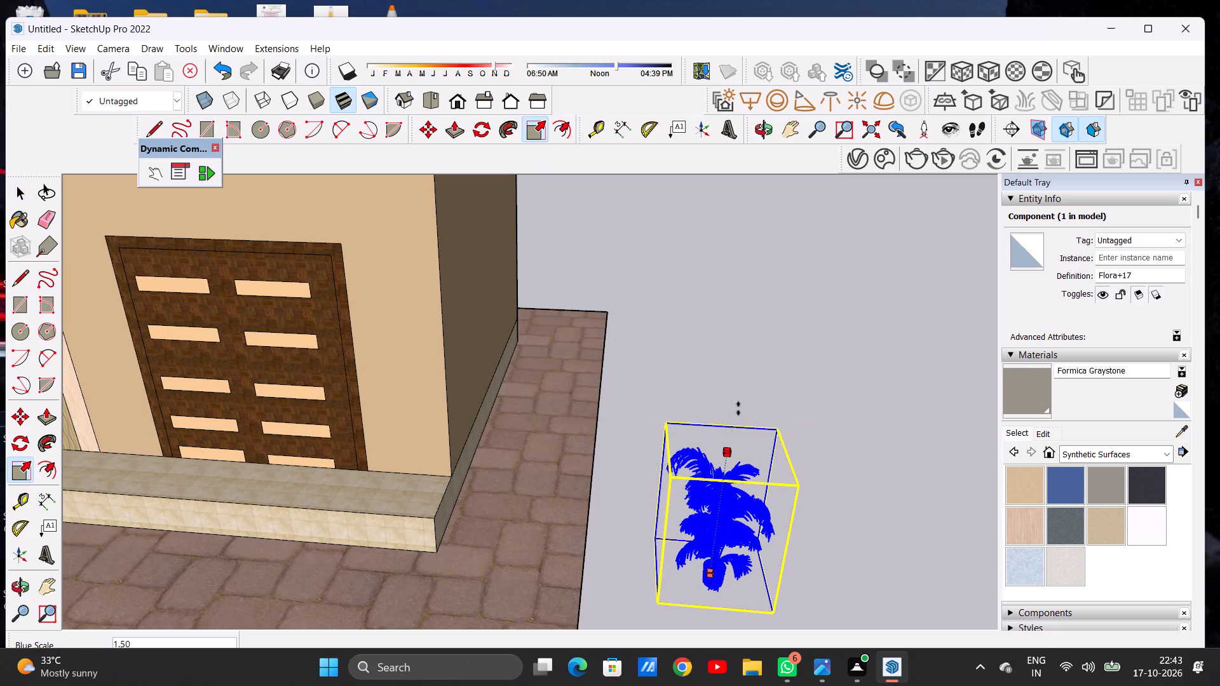
click(743, 399)
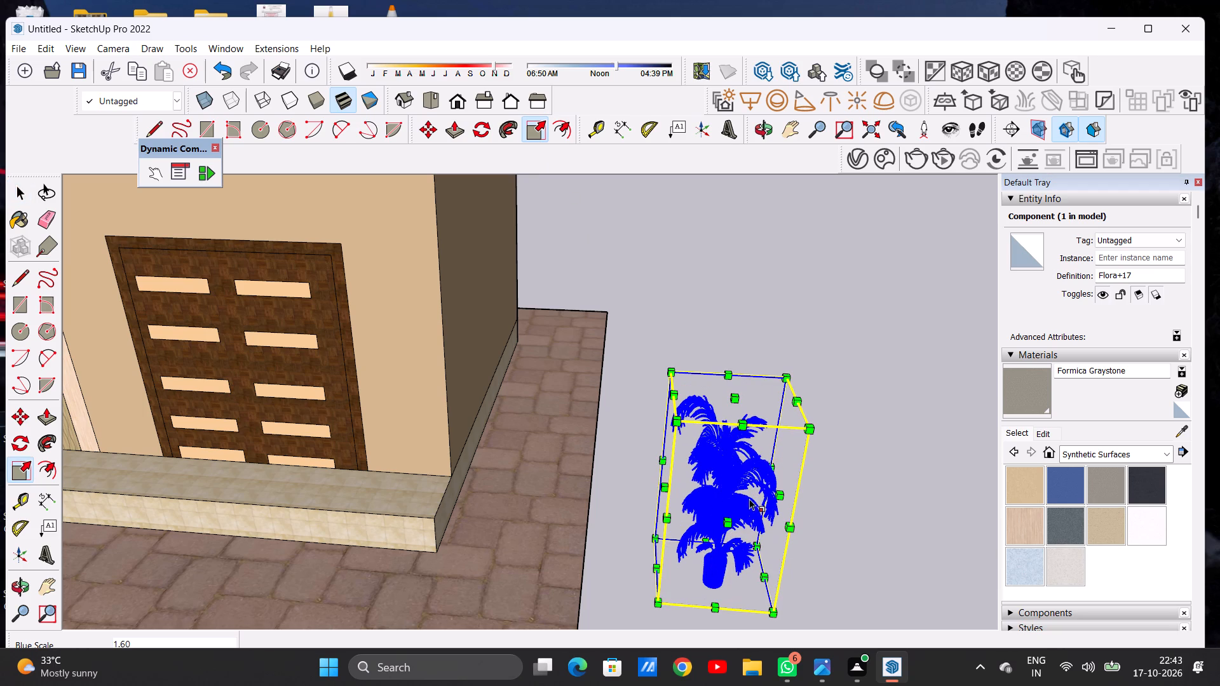
click(728, 522)
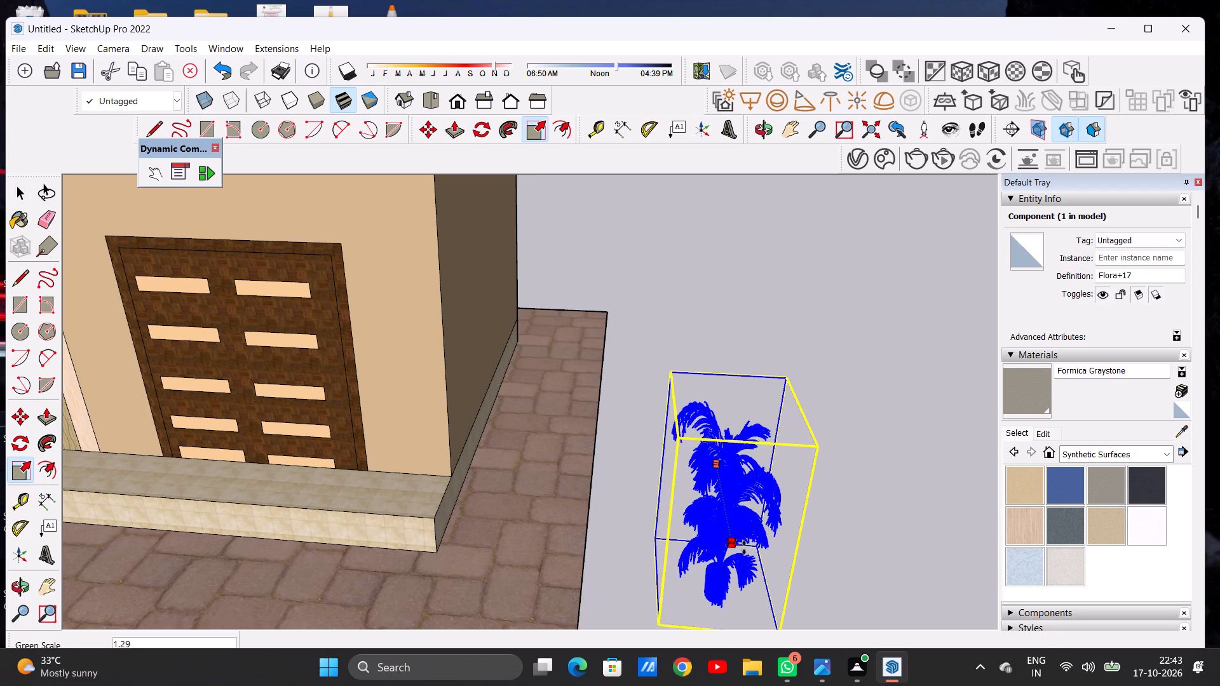
click(747, 550)
key(space)
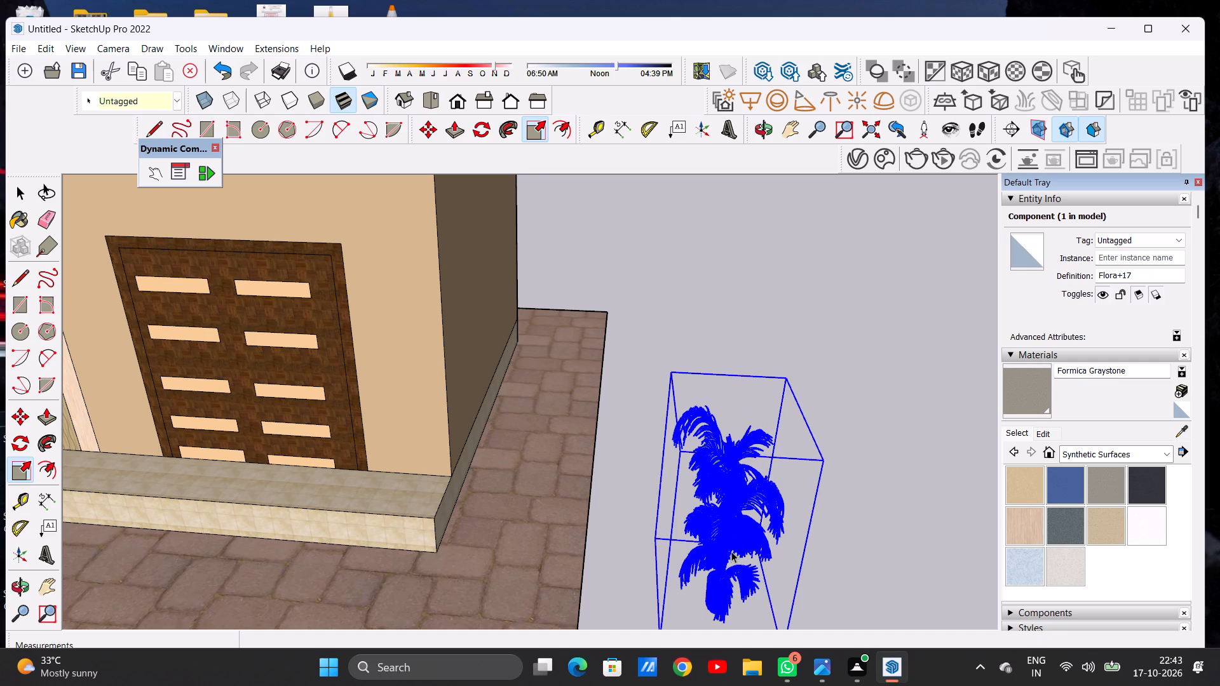
Scale the Flora+17 plant by 1.41 along the red axis and stretch it taller along the blue axis.
scroll(612, 342, down, 4)
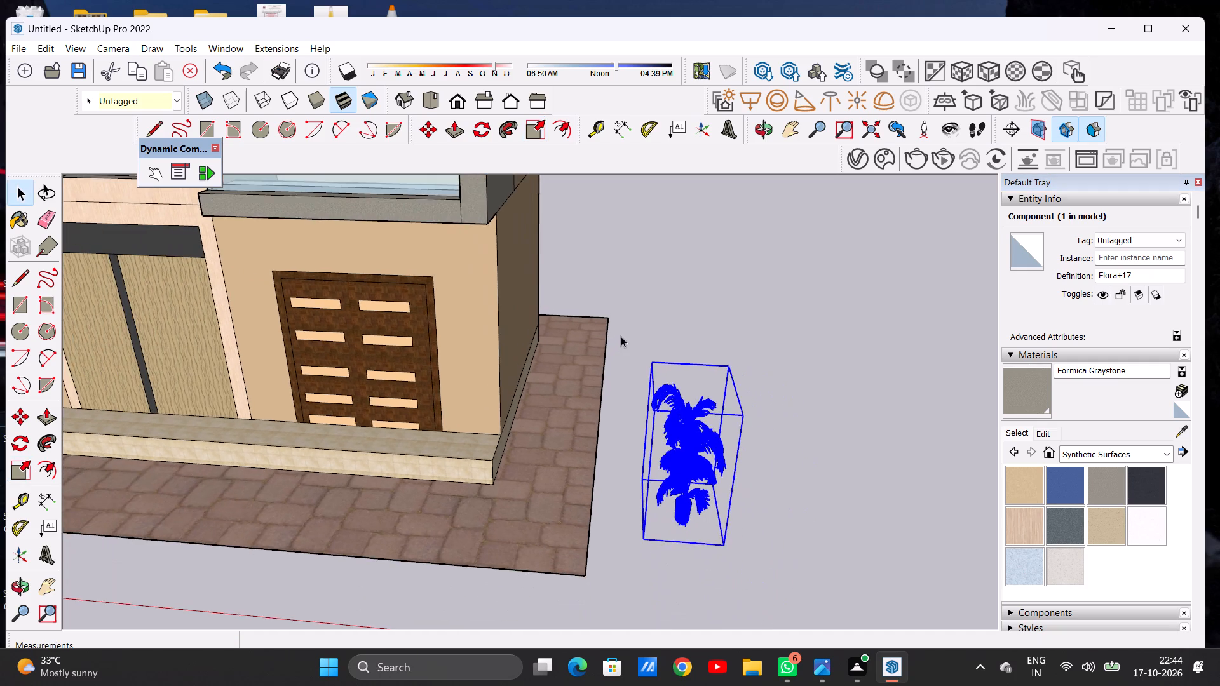
scroll(621, 336, down, 7)
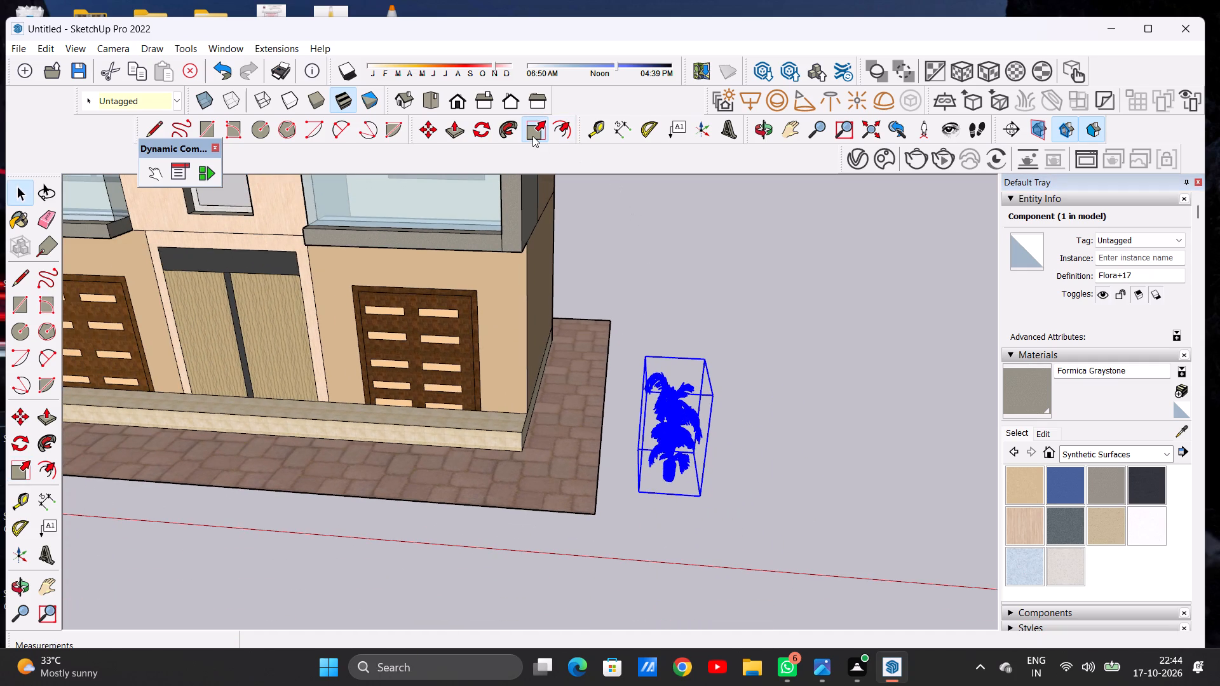
click(532, 136)
middle_drag(738, 442, 634, 396)
scroll(680, 441, up, 4)
click(676, 430)
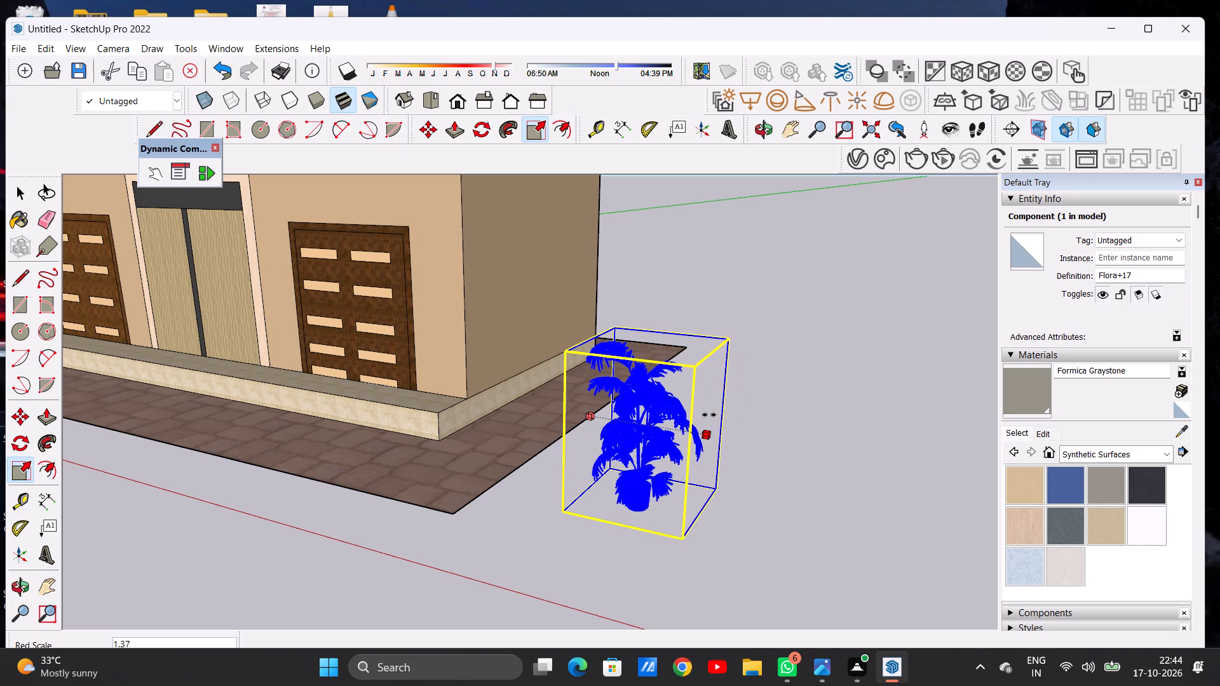
click(713, 415)
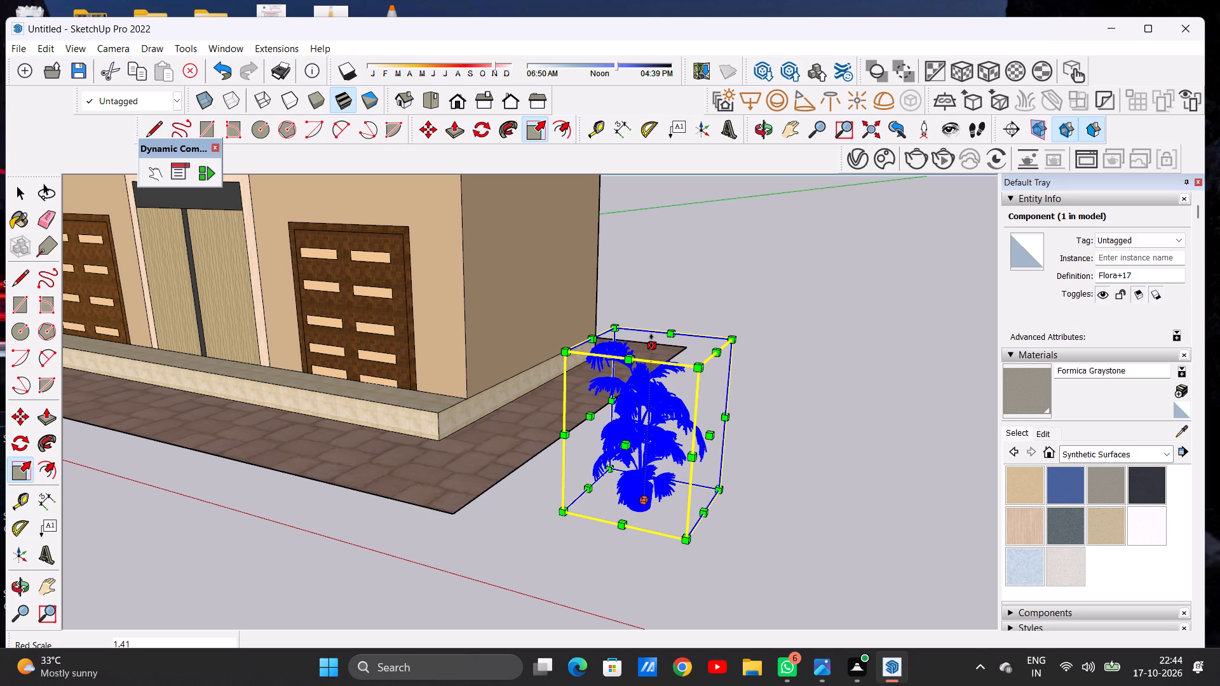
click(651, 344)
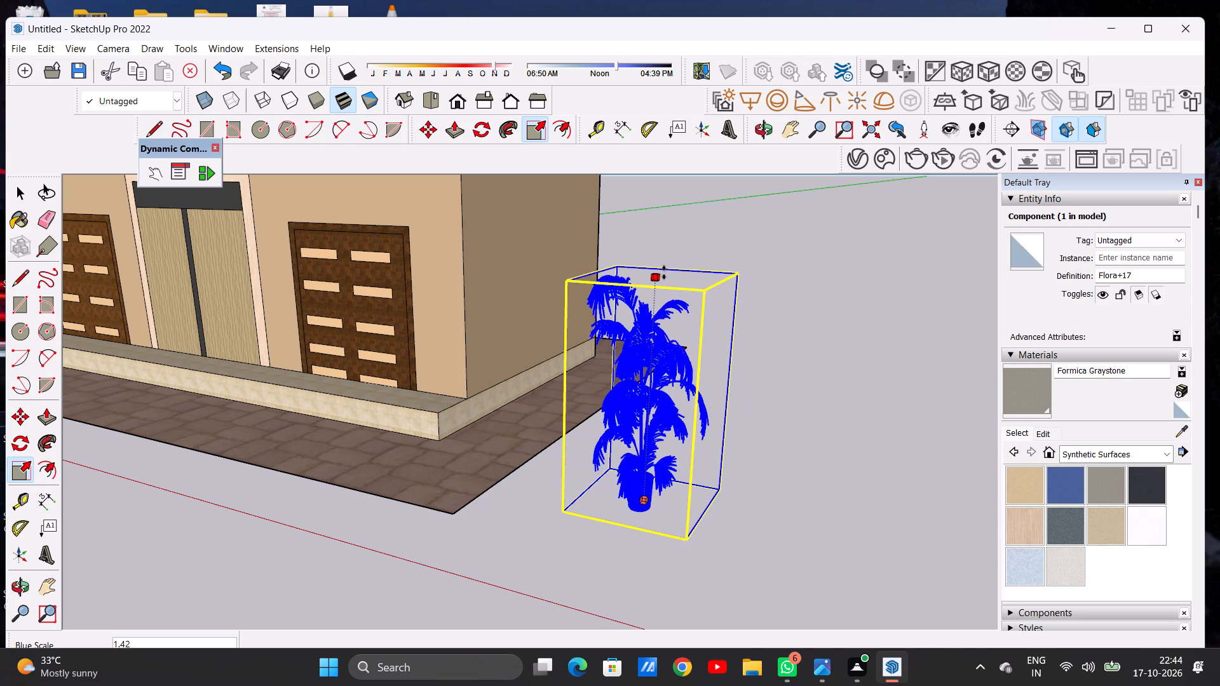
click(664, 271)
key(space)
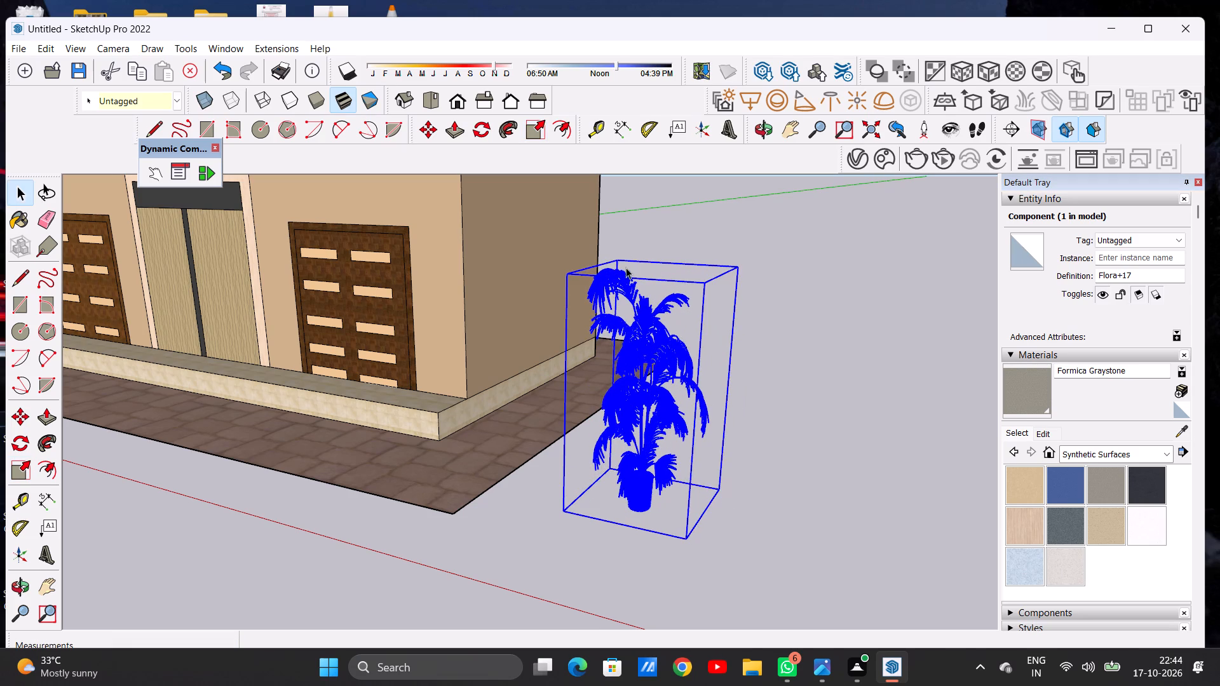
drag(790, 328, 798, 330)
Move the Flora+17 plant about 37' 6" onto the right first-floor balcony's front edge, beside the central tower.
scroll(694, 415, down, 6)
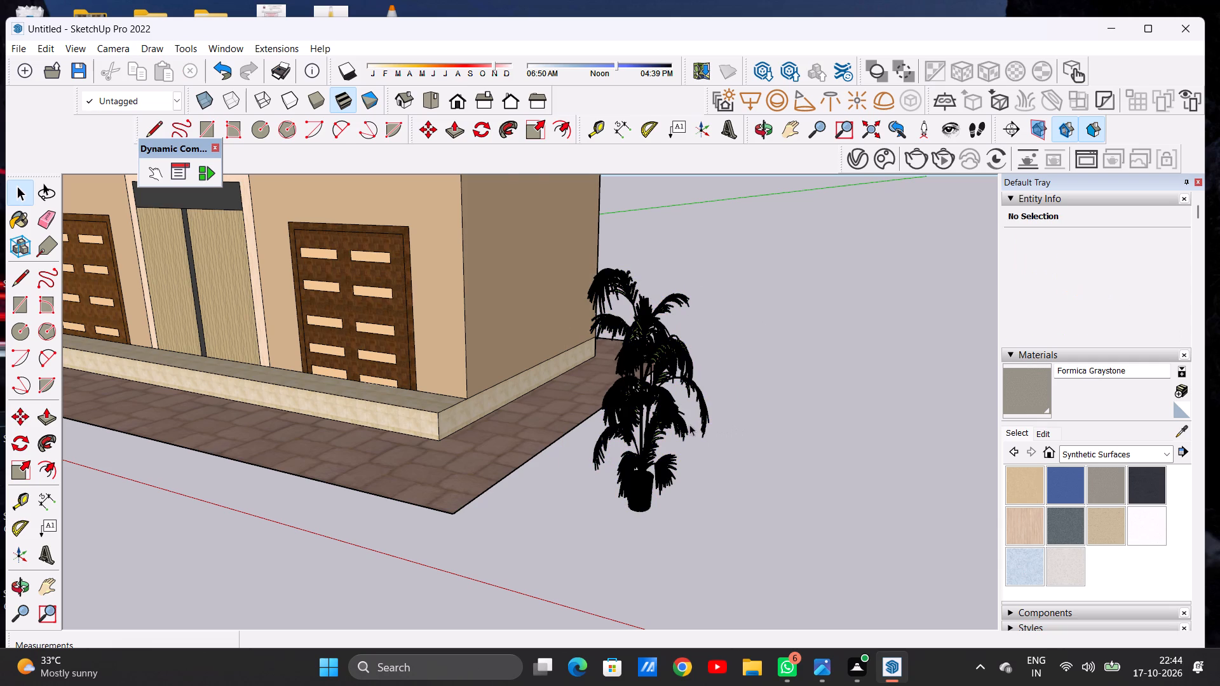
click(669, 414)
key(m)
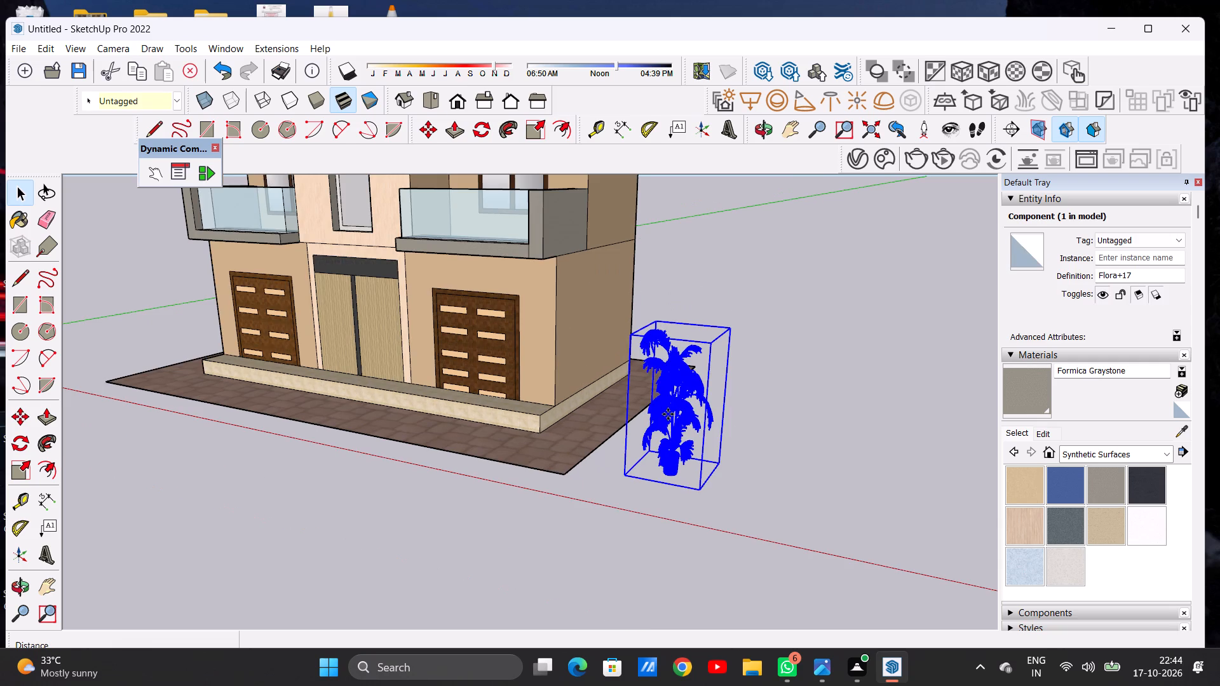
click(701, 484)
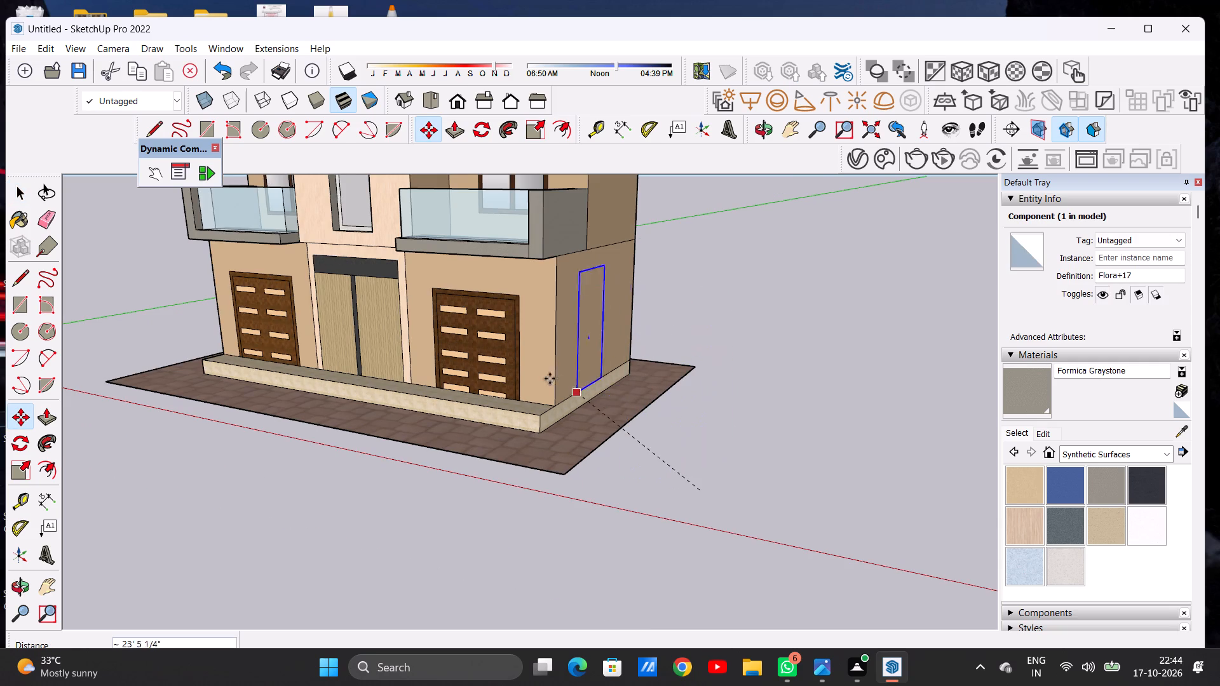
scroll(538, 417, down, 5)
scroll(586, 486, down, 3)
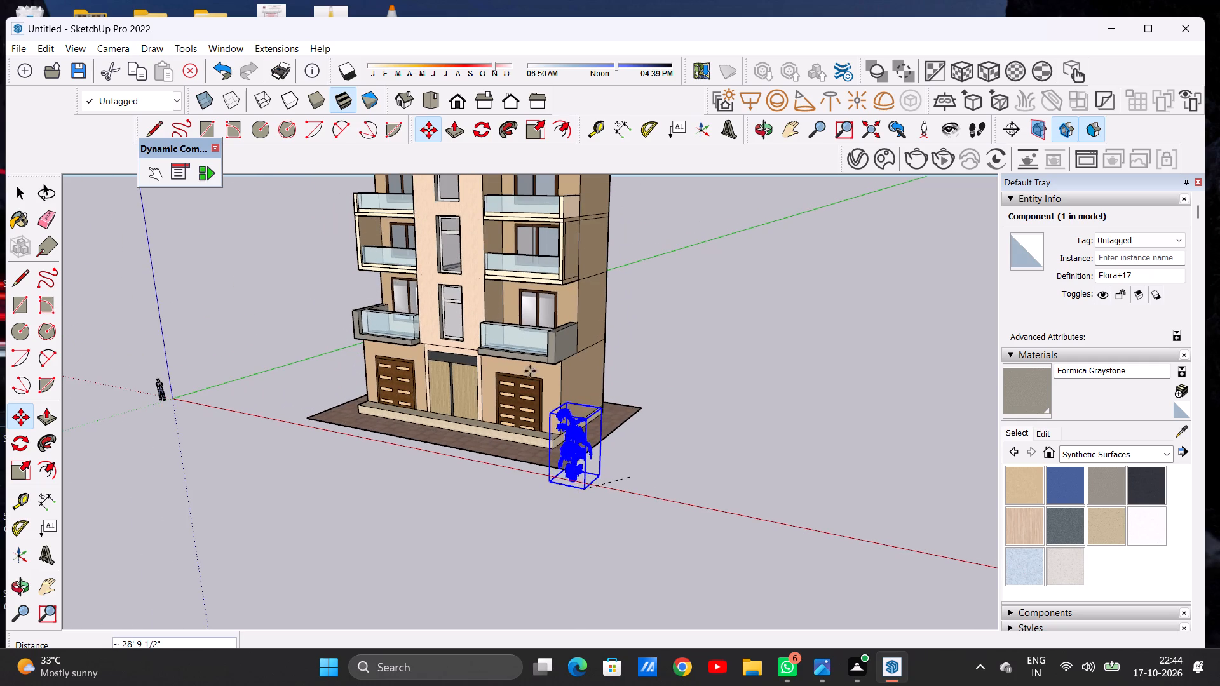
scroll(518, 323, up, 13)
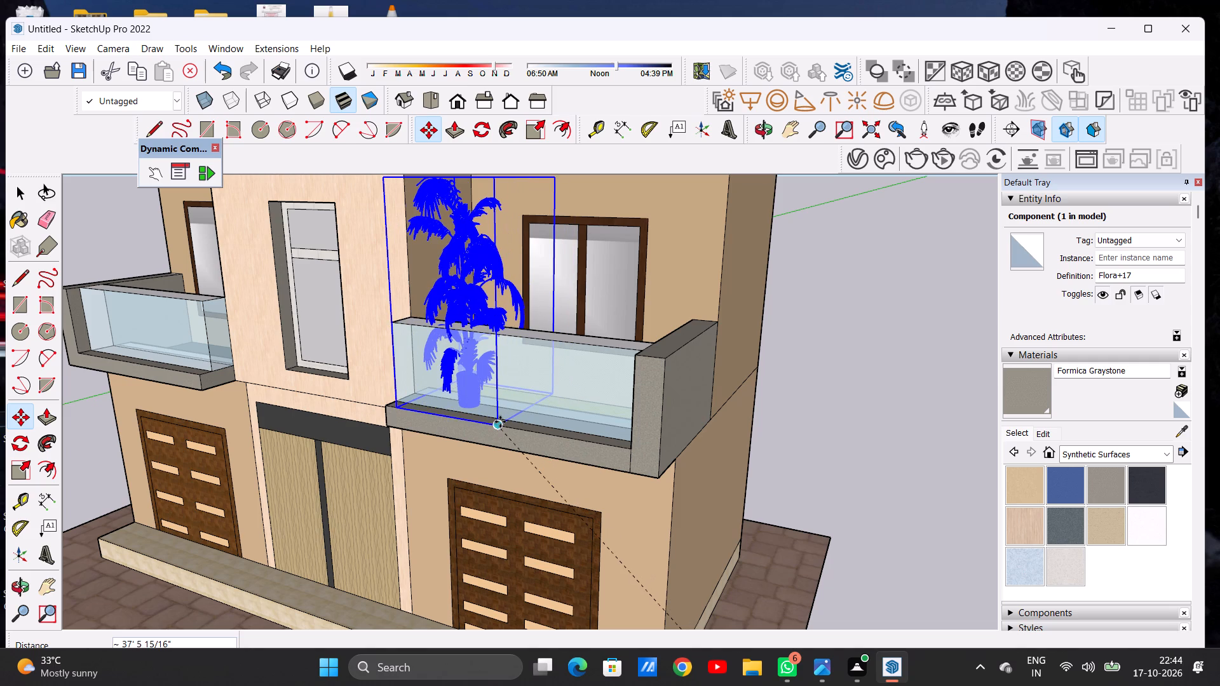
click(500, 422)
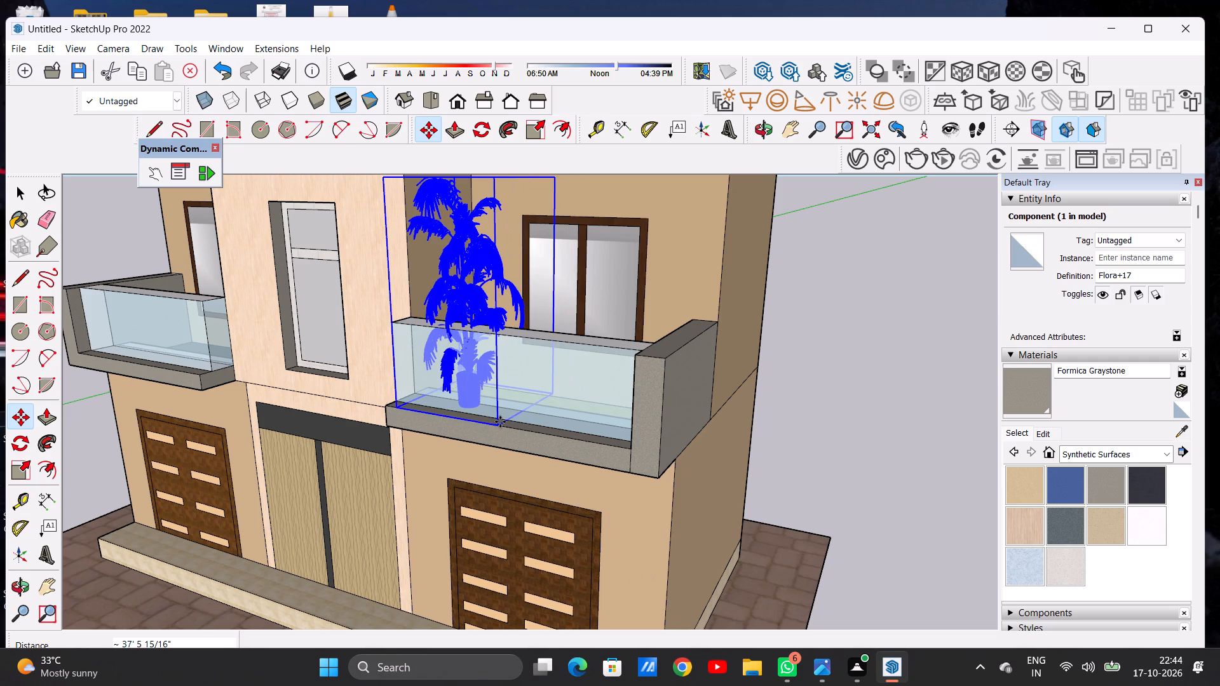
key(space)
click(782, 361)
Move the Flora+17 plant about 3' 9" back from the glass railing onto the right first-floor balcony's tiled floor.
middle_drag(591, 325, 586, 329)
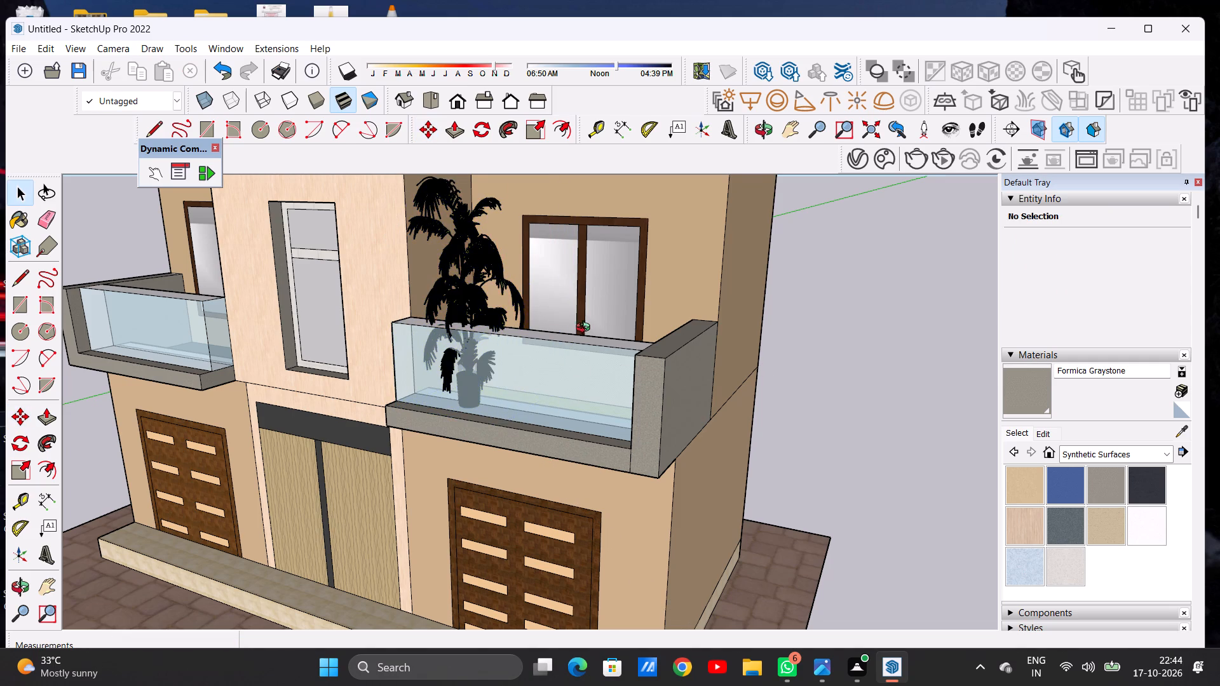
middle_drag(586, 329, 378, 400)
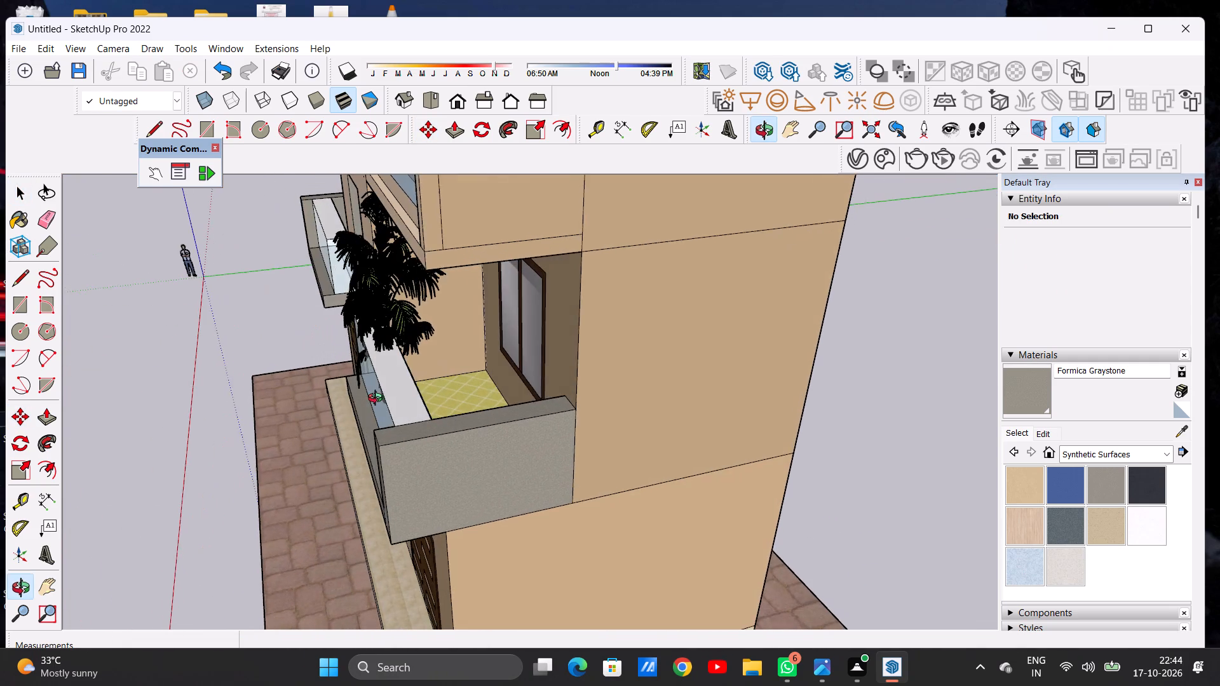
middle_drag(378, 400, 390, 394)
scroll(400, 354, up, 5)
click(398, 321)
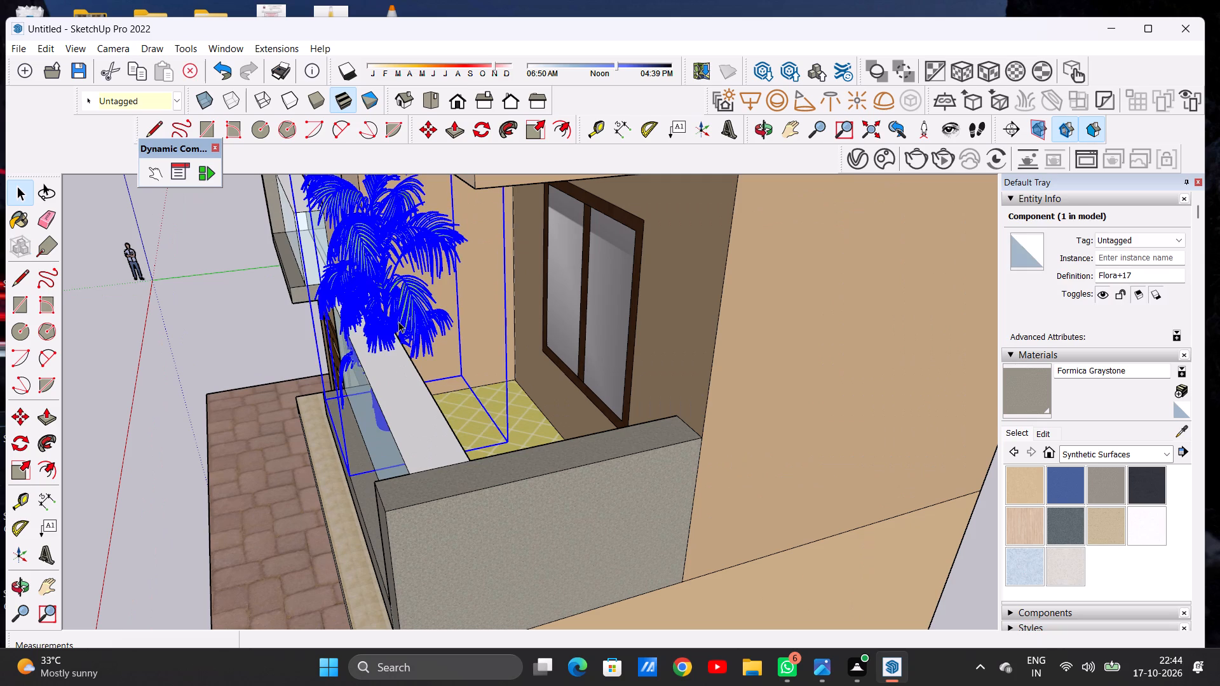
key(m)
middle_drag(522, 395, 457, 427)
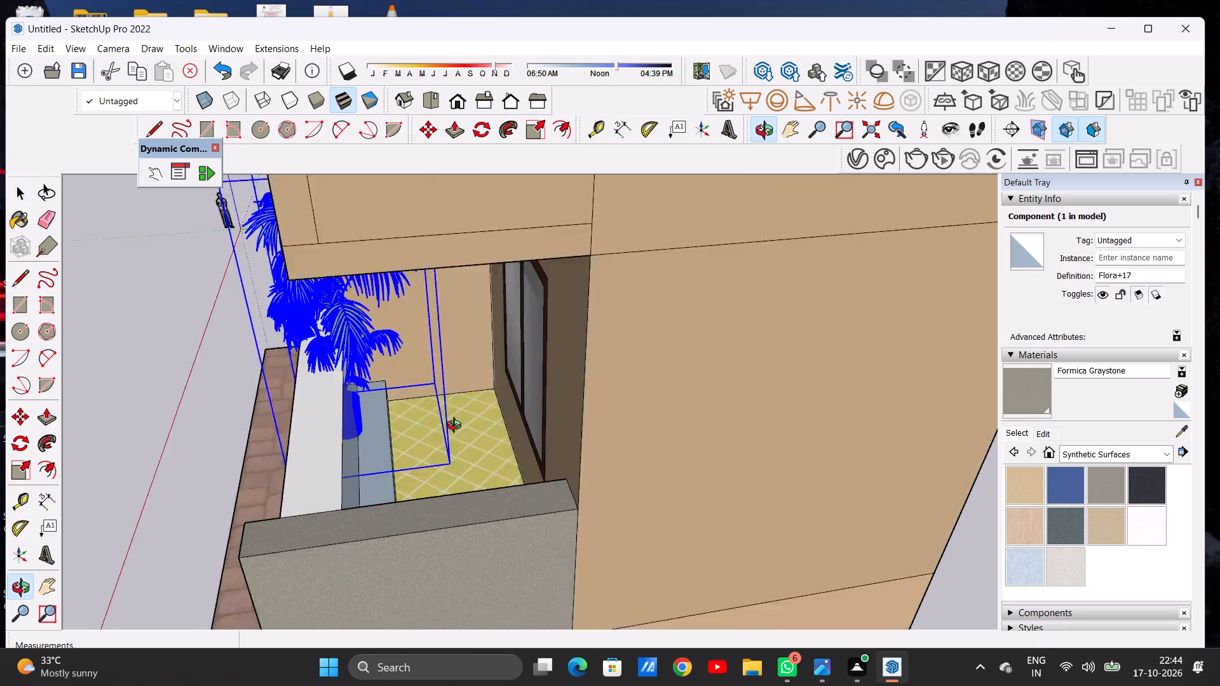
middle_drag(457, 427, 423, 433)
click(395, 467)
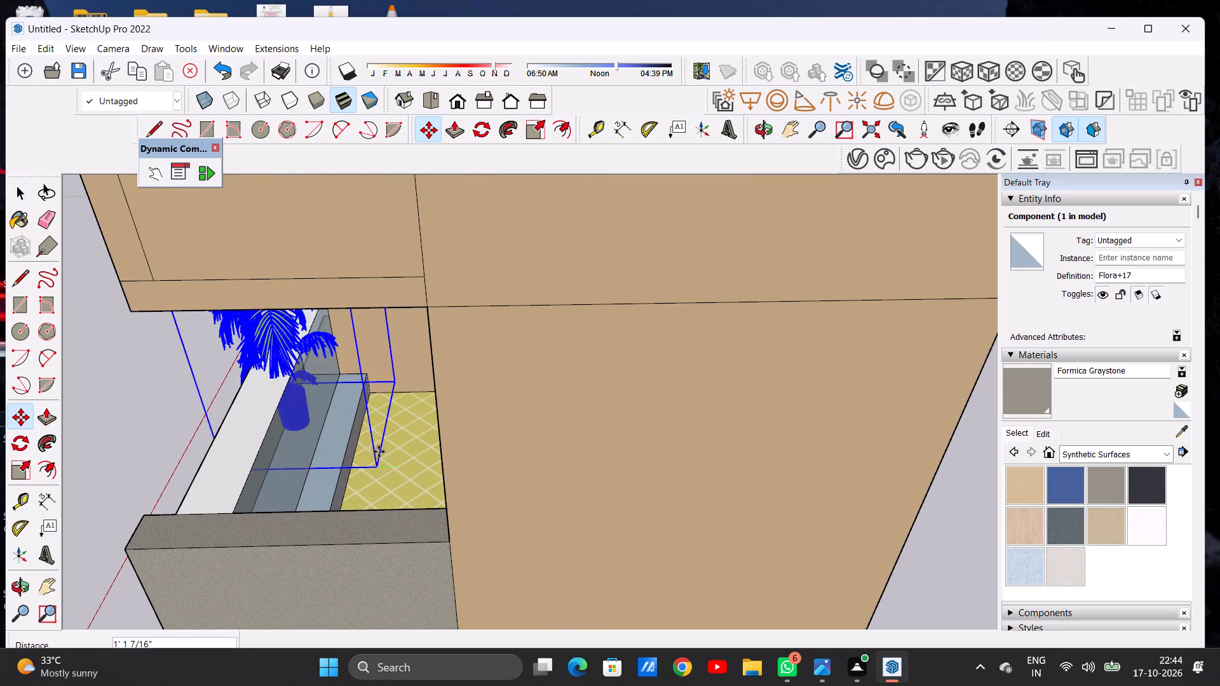
scroll(381, 448, down, 8)
middle_drag(372, 435, 421, 433)
scroll(417, 448, up, 4)
scroll(423, 450, down, 1)
scroll(423, 450, up, 1)
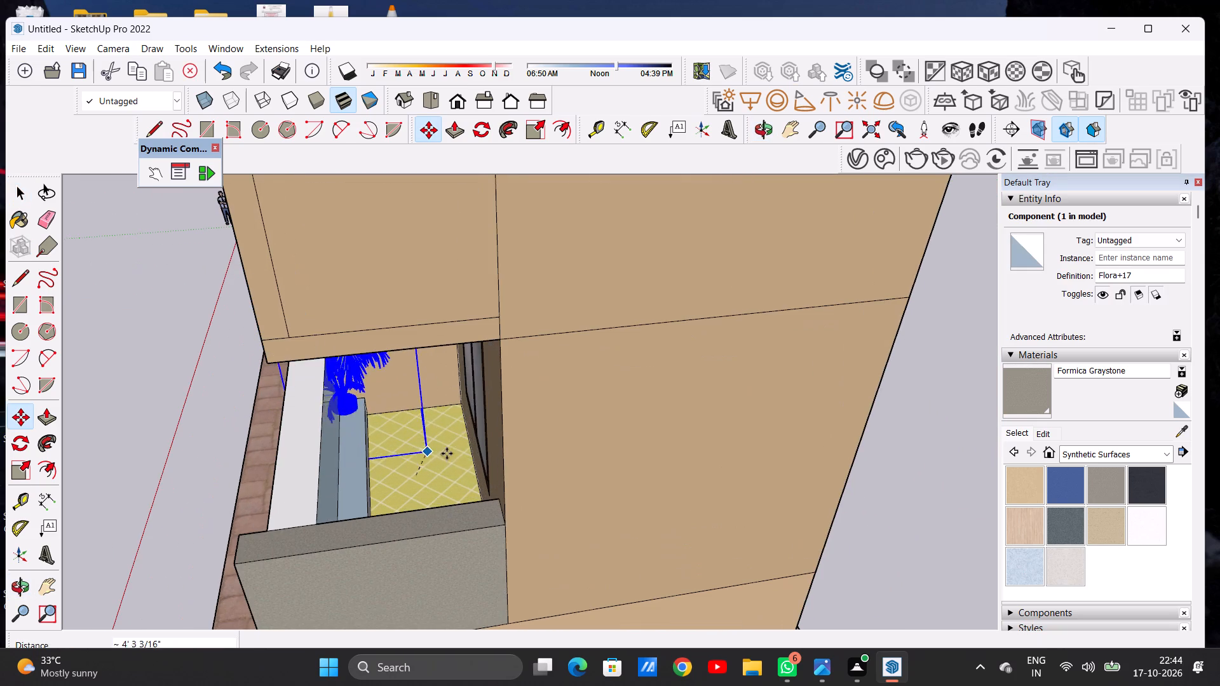
click(471, 473)
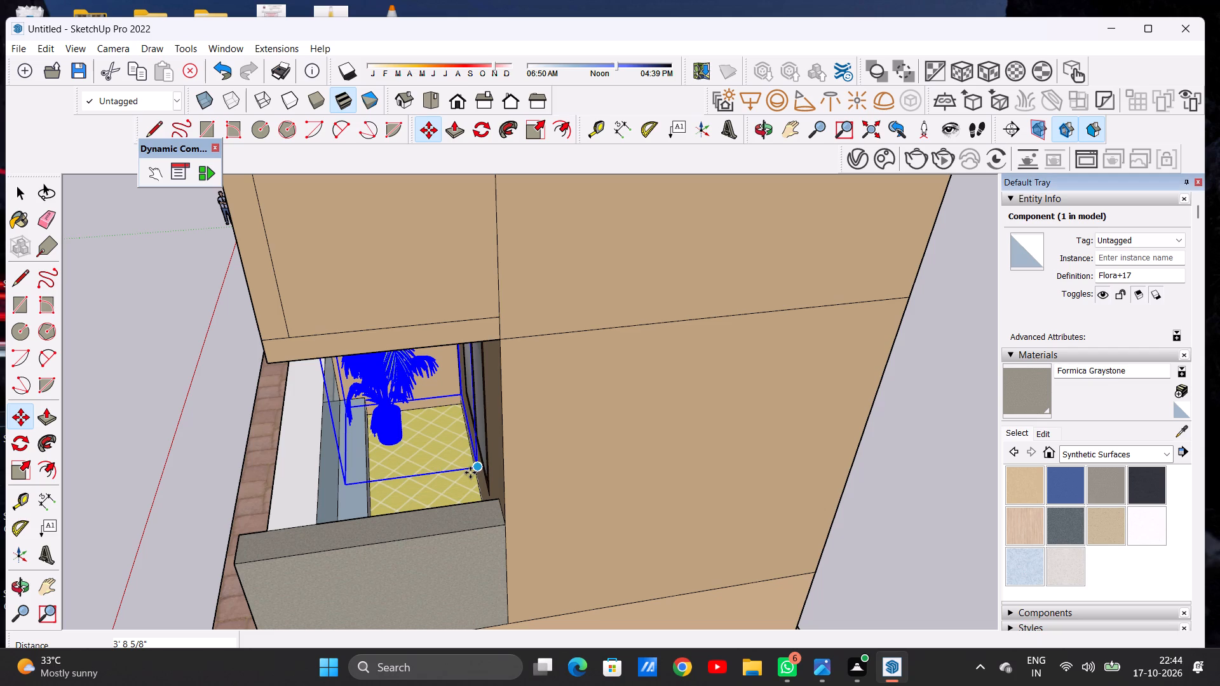
key(space)
click(230, 400)
Examine how the Flora+17 plant's pot sits on the right first-floor balcony's tiled floor.
middle_drag(393, 443, 402, 389)
scroll(402, 407, up, 12)
scroll(398, 401, down, 1)
scroll(398, 412, up, 1)
scroll(398, 412, down, 1)
scroll(398, 412, up, 5)
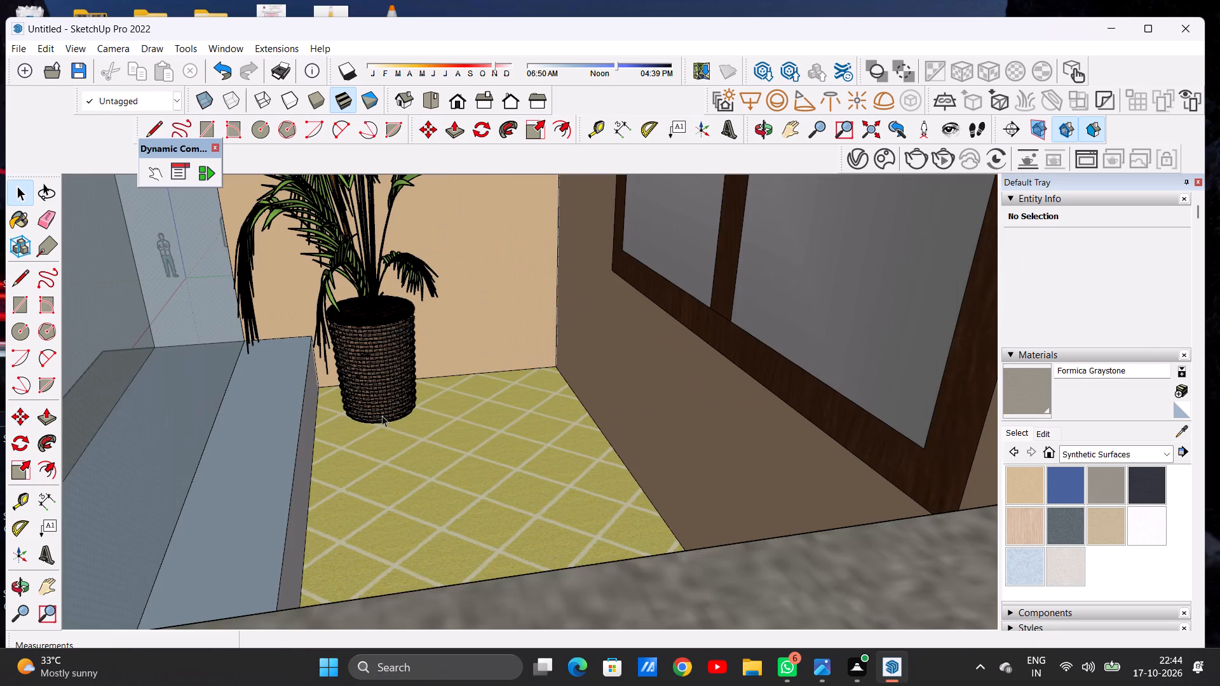
scroll(365, 444, down, 17)
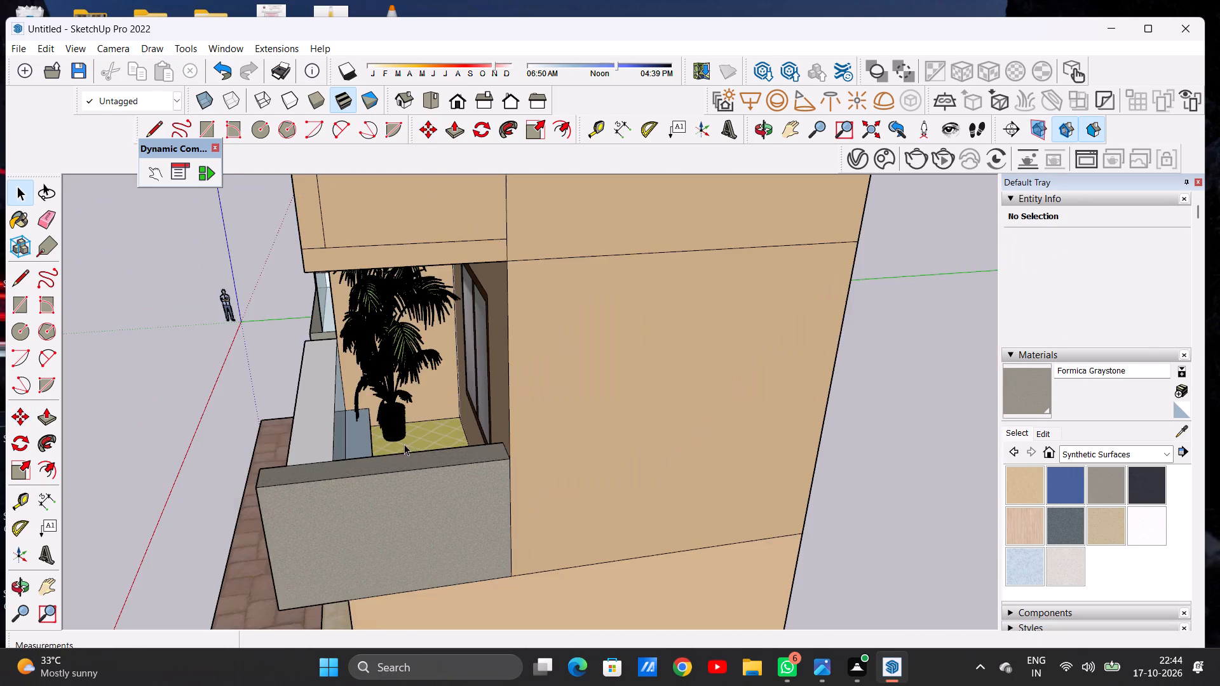
scroll(404, 444, down, 6)
Scale the Flora+17 plant on the right first-floor balcony by 0.66 along the blue axis.
middle_drag(361, 408, 591, 377)
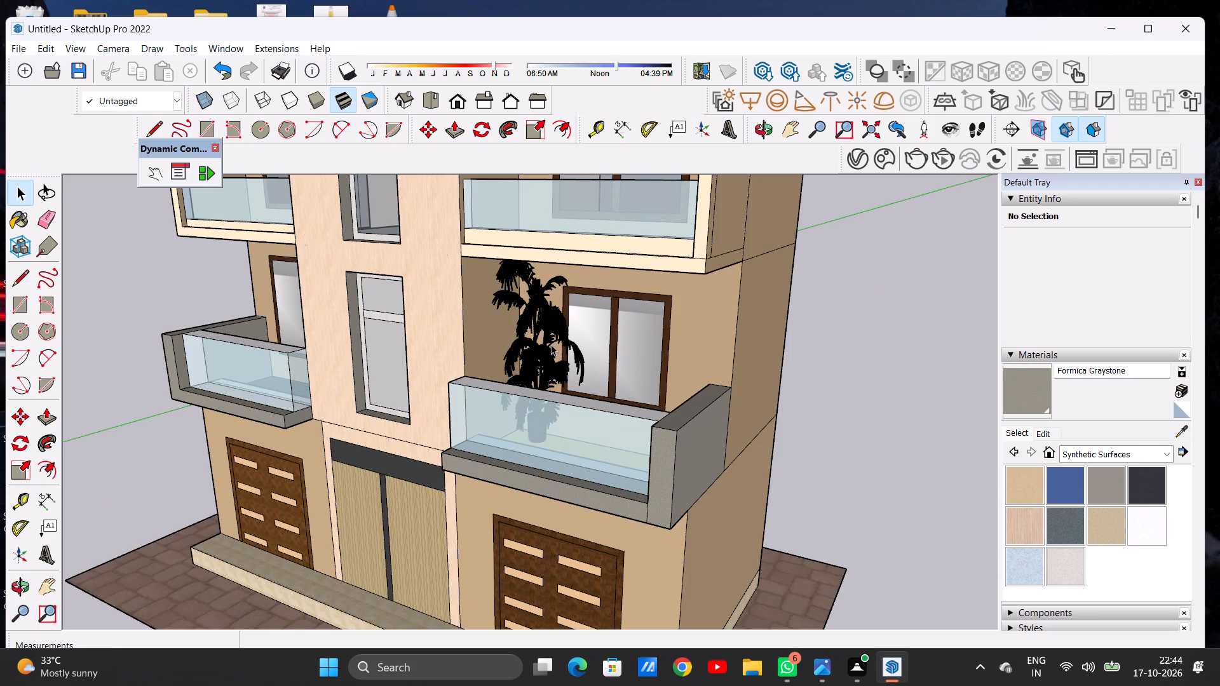
scroll(545, 342, up, 5)
click(529, 342)
scroll(514, 351, down, 2)
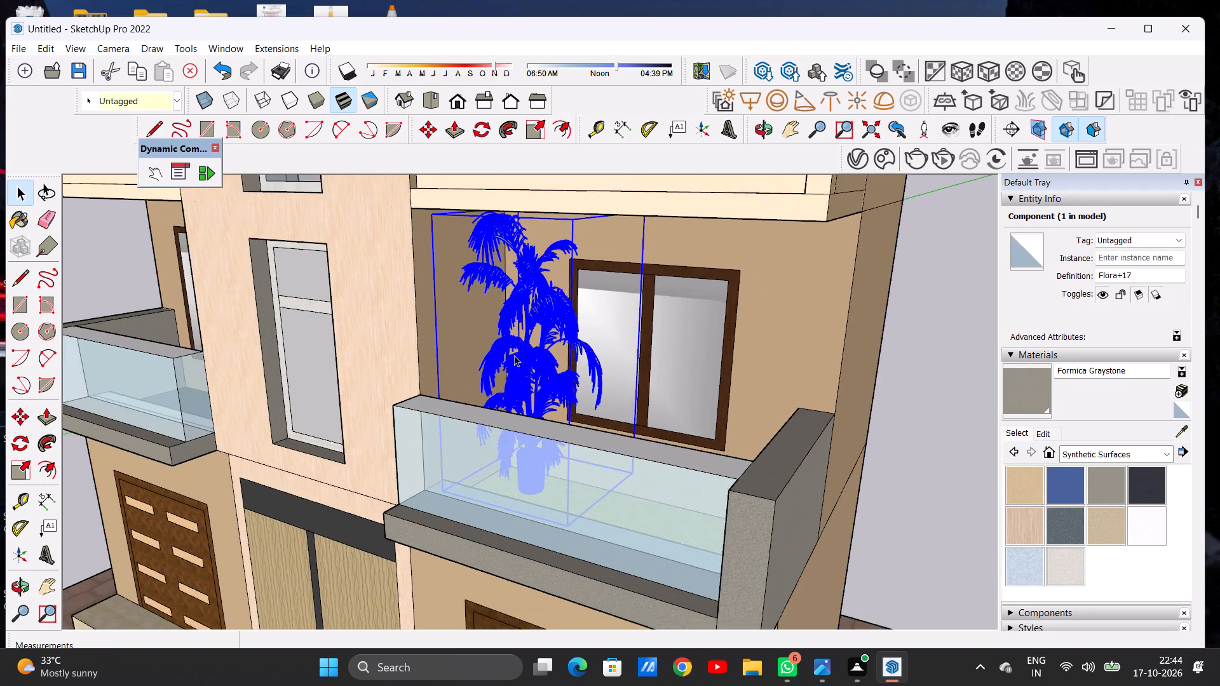
scroll(514, 355, down, 1)
click(534, 138)
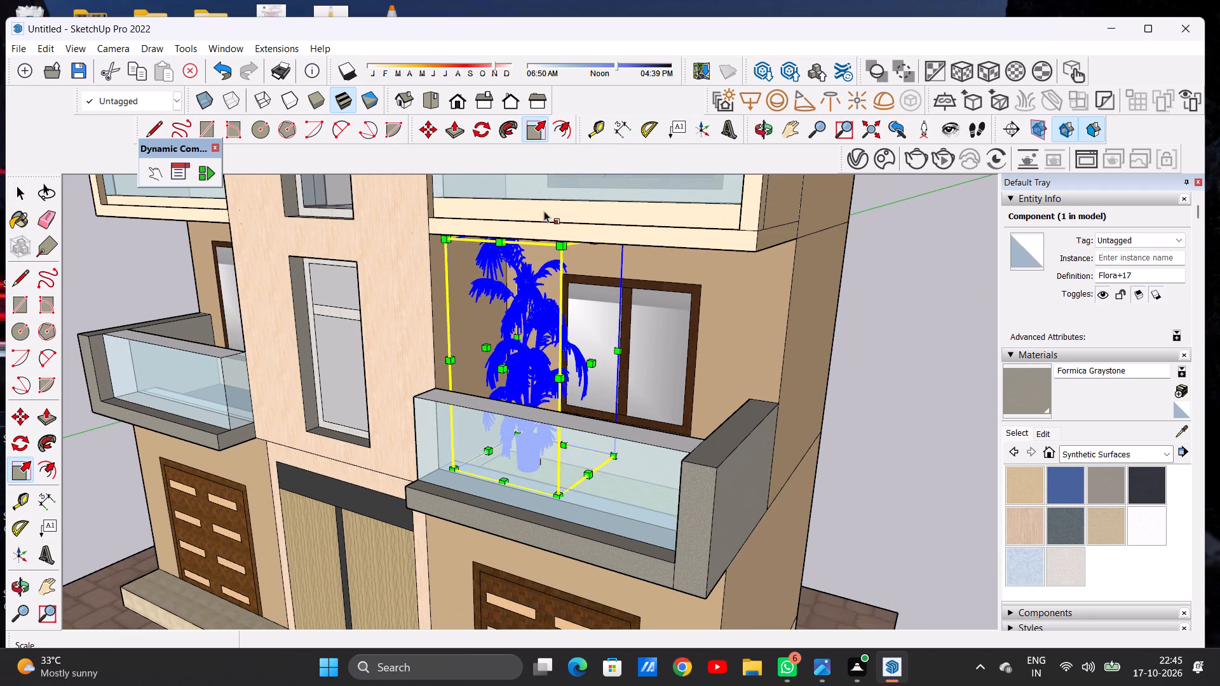
middle_drag(553, 263, 532, 321)
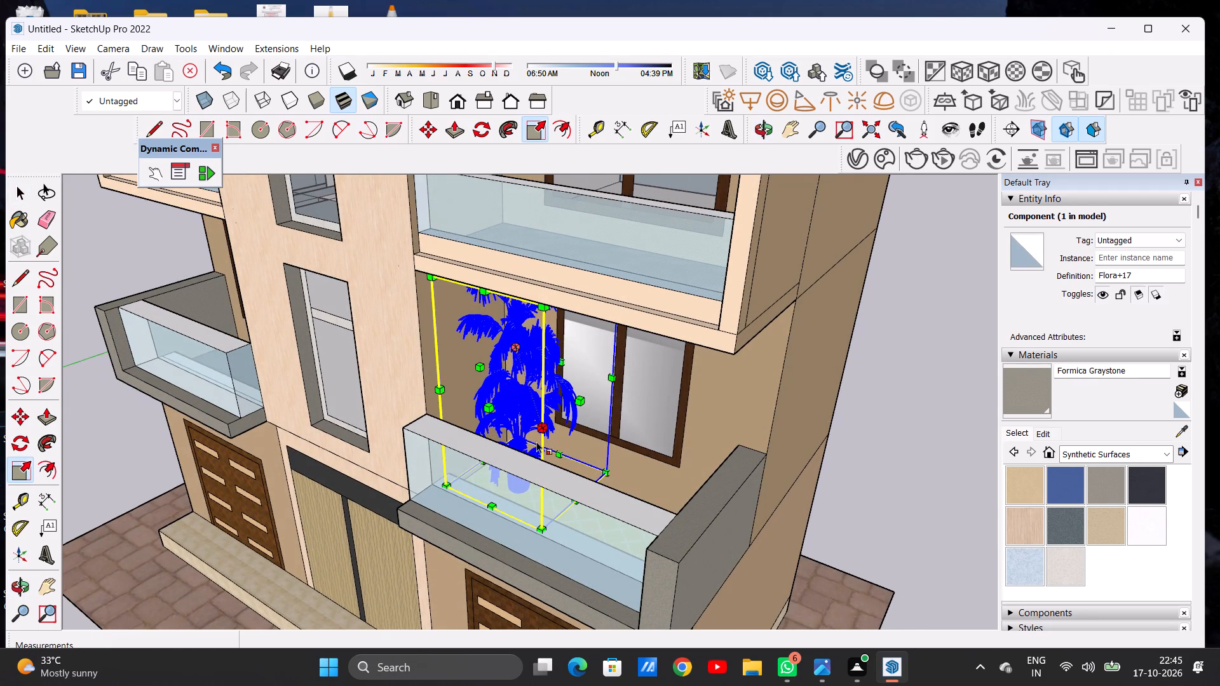
scroll(544, 454, down, 3)
middle_drag(605, 424, 489, 299)
scroll(488, 254, up, 5)
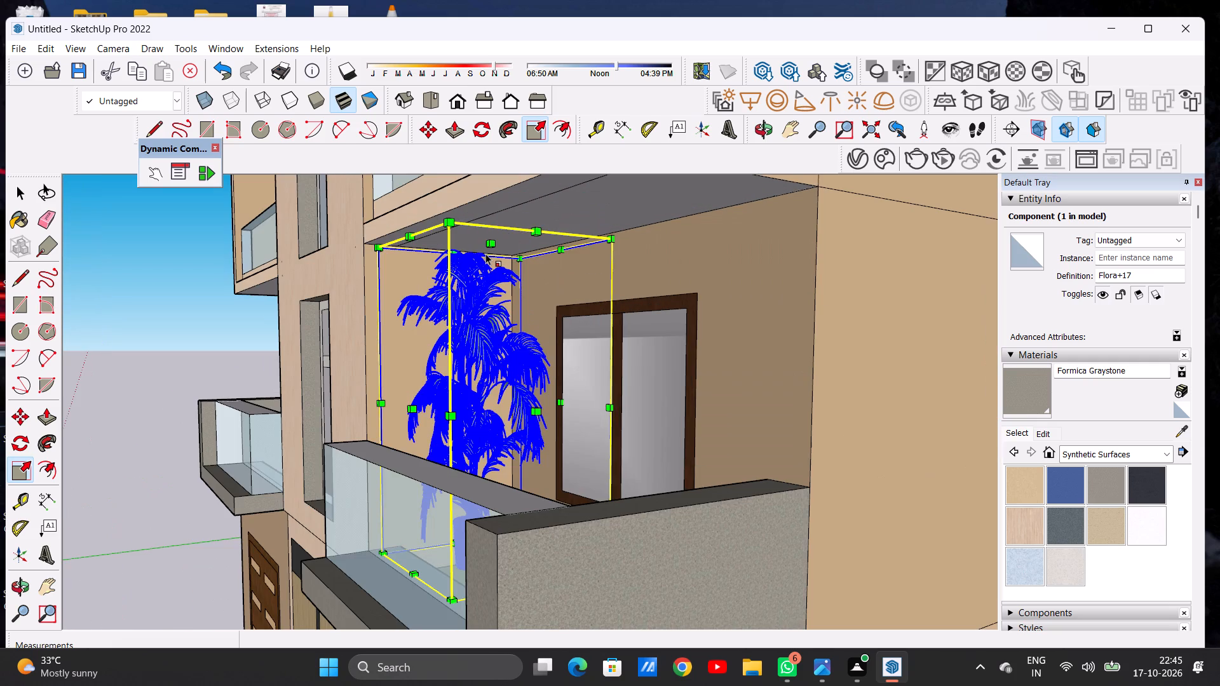
click(491, 246)
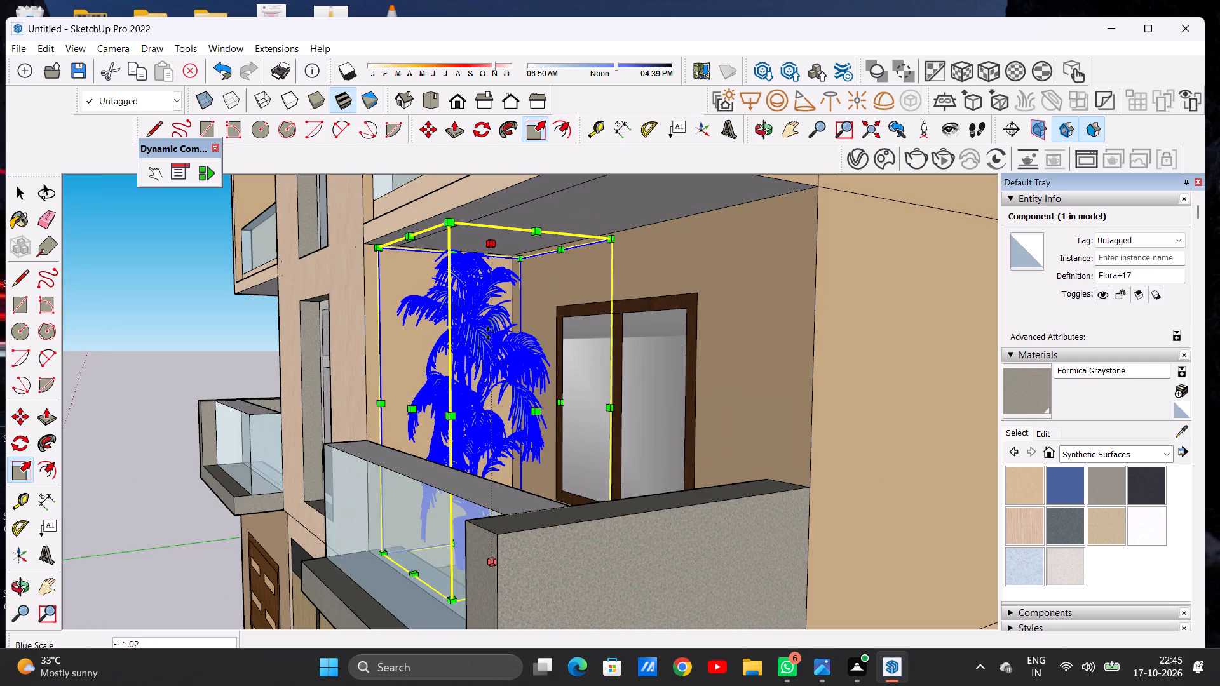
click(485, 353)
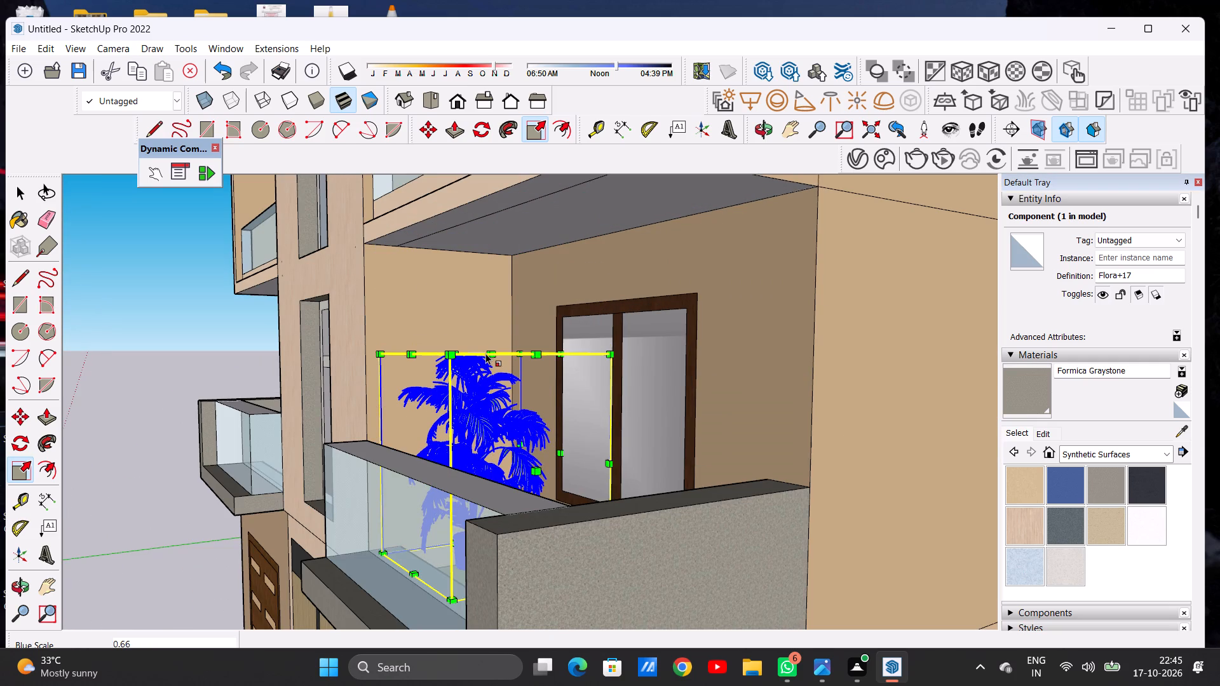
key(space)
click(213, 337)
Examine the shortened balcony plant's proportions against the whole front elevation from several angles and distances.
scroll(460, 389, down, 6)
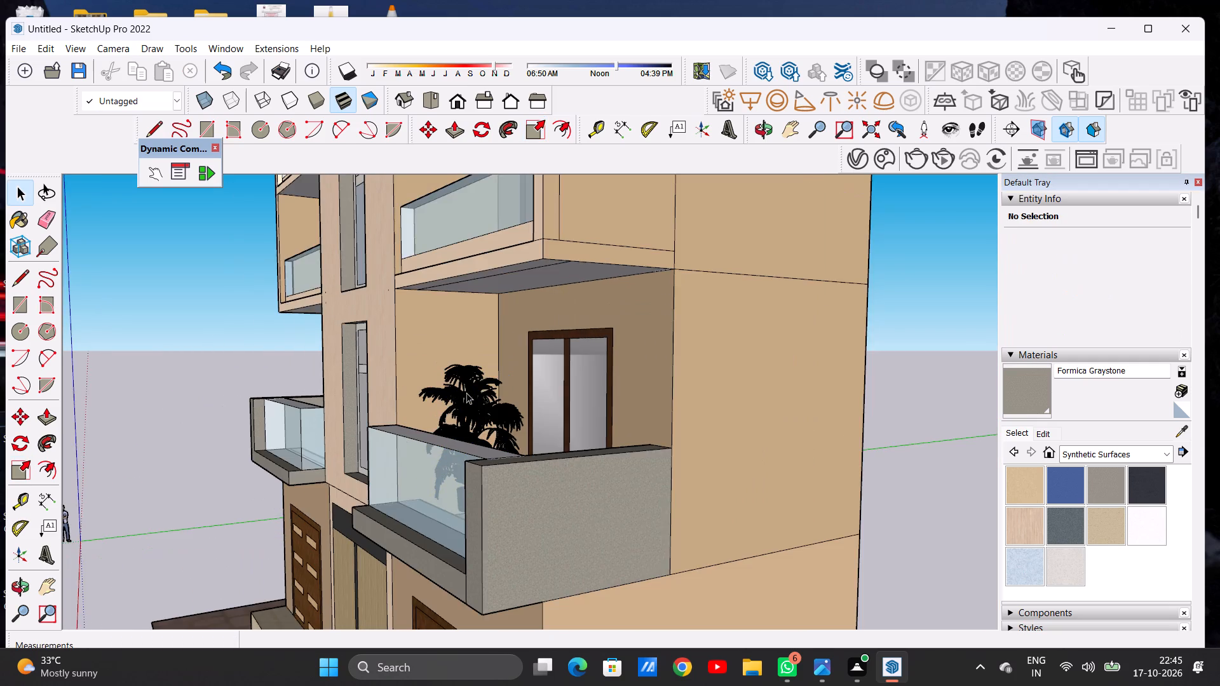
scroll(469, 397, down, 4)
middle_drag(447, 415, 718, 408)
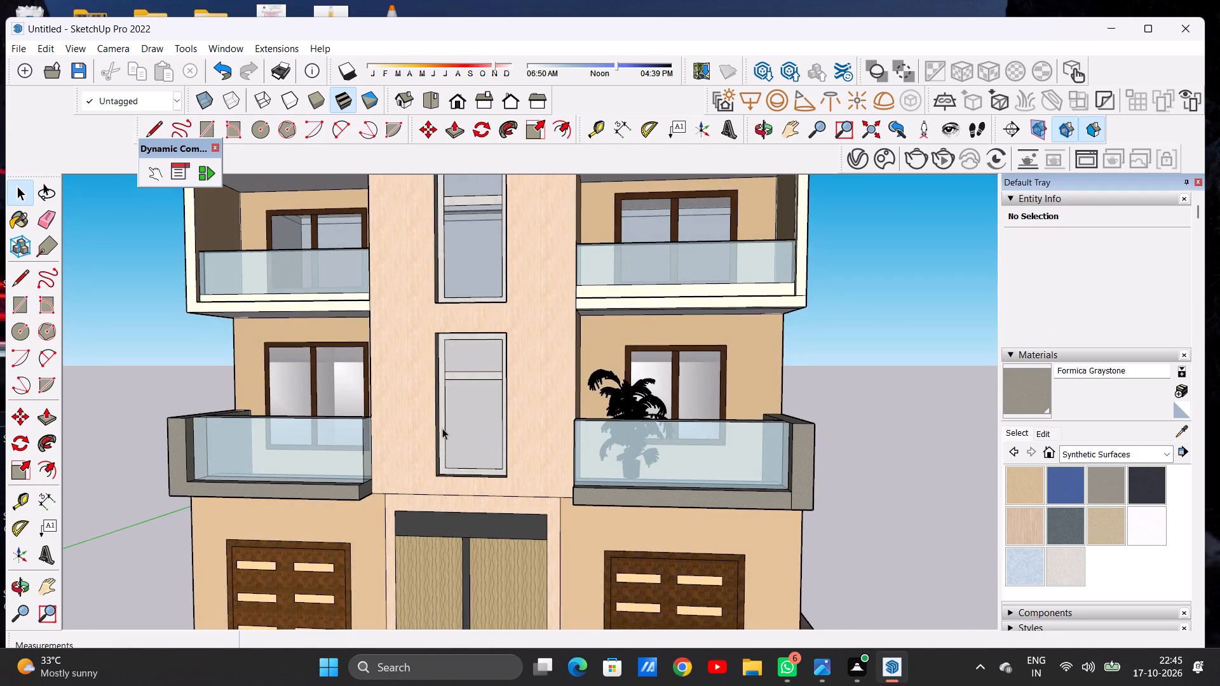
scroll(449, 440, down, 4)
scroll(573, 431, up, 5)
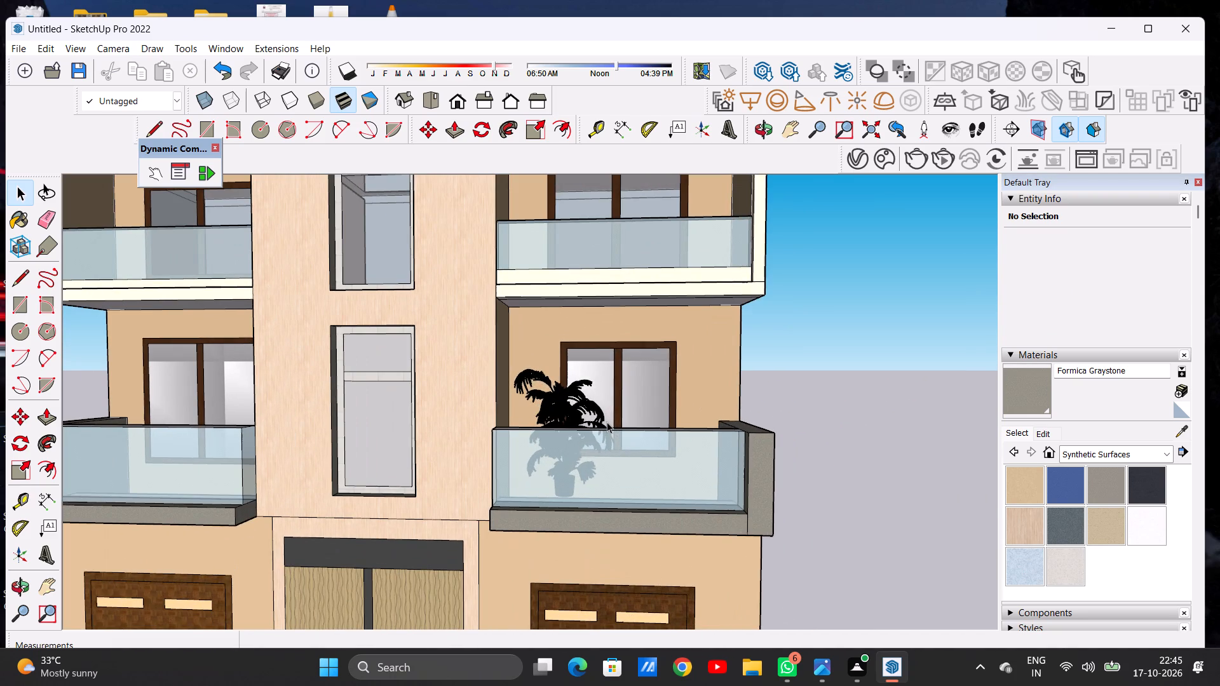
scroll(574, 421, down, 5)
scroll(574, 442, up, 1)
scroll(574, 442, down, 1)
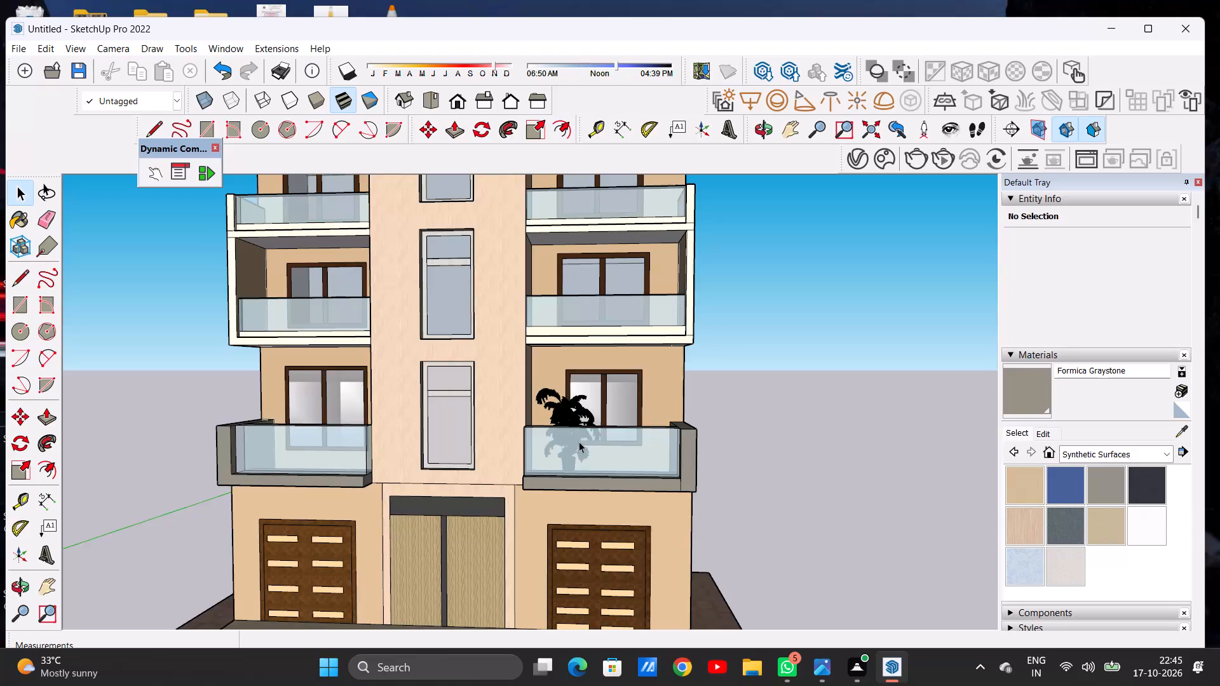
scroll(504, 430, down, 7)
scroll(573, 435, down, 3)
scroll(556, 426, up, 6)
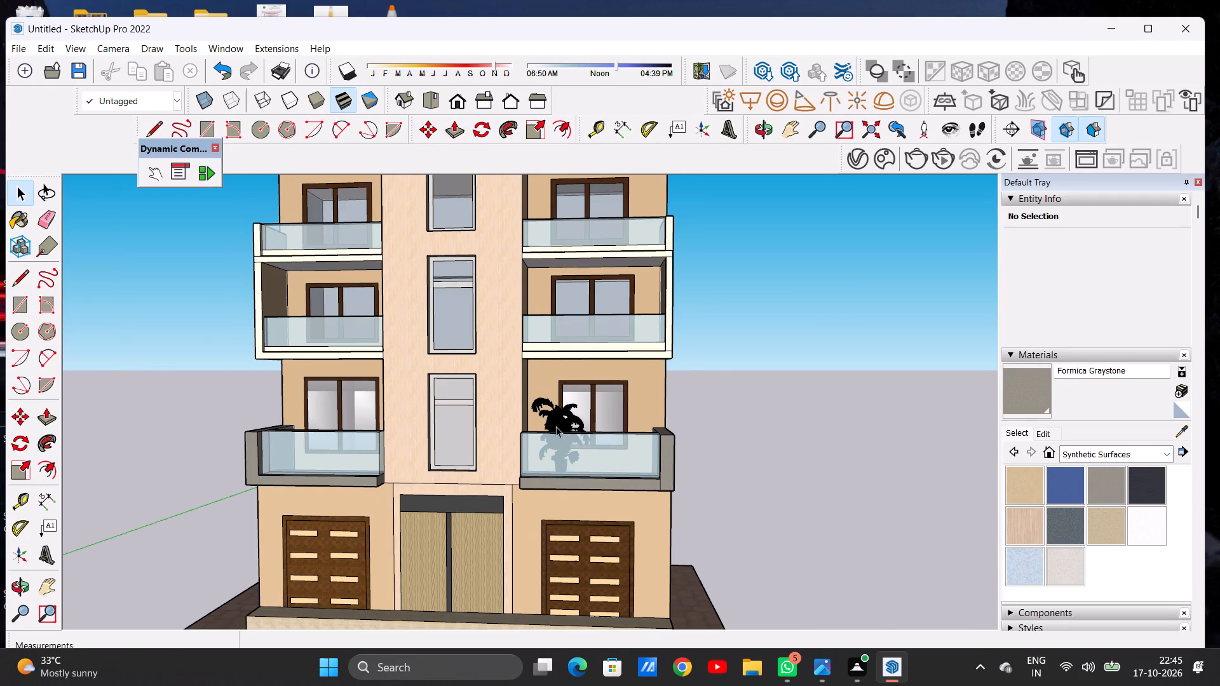
middle_drag(635, 429, 539, 441)
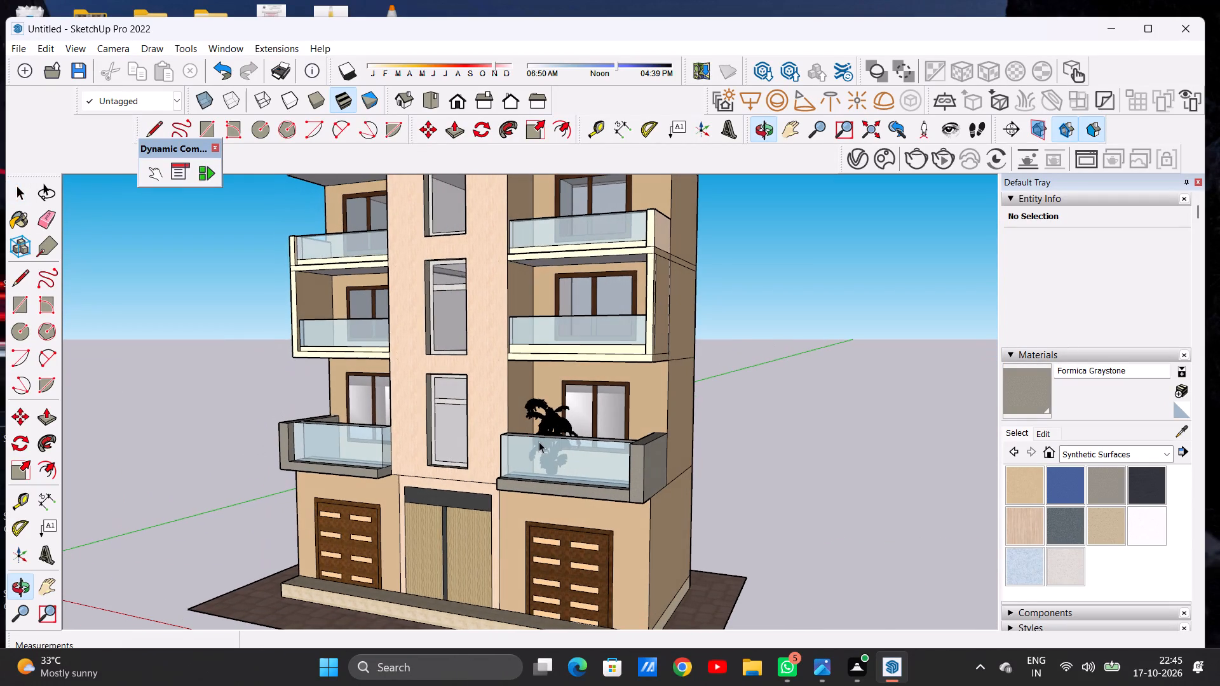
middle_drag(539, 441, 620, 435)
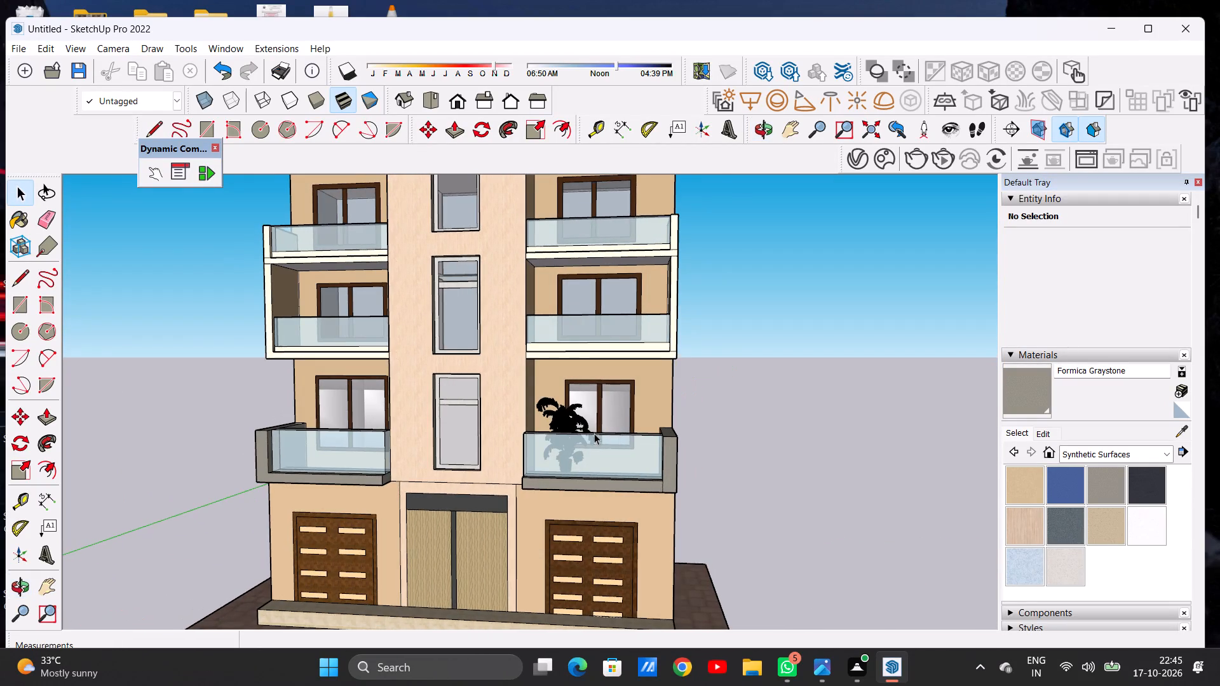
scroll(594, 433, up, 5)
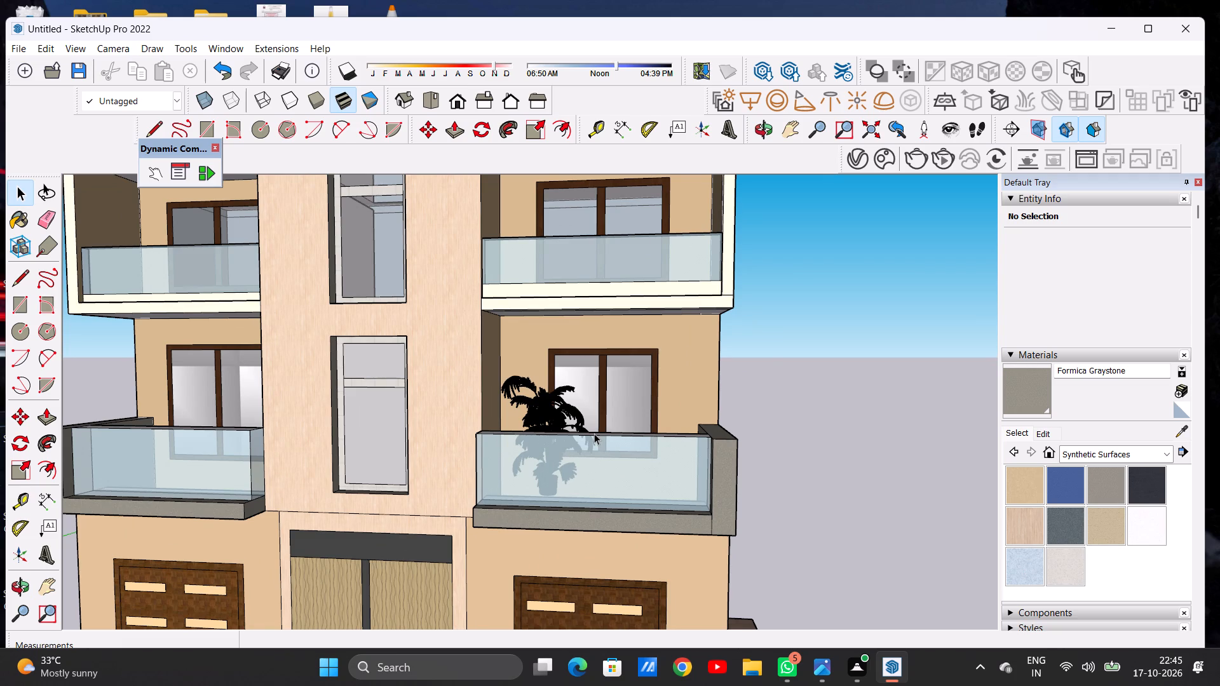
scroll(461, 482, down, 5)
Select the Flora+17 plant on the right first-floor balcony.
middle_drag(575, 467, 566, 473)
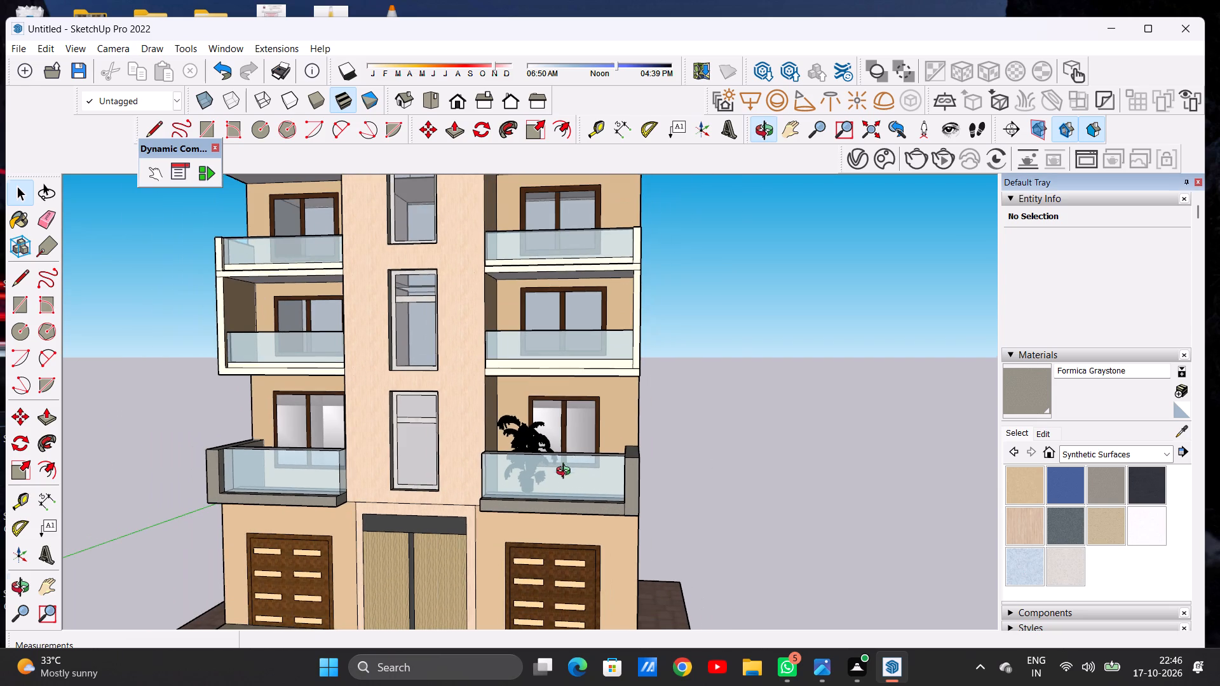
middle_drag(566, 473, 394, 573)
scroll(488, 467, up, 5)
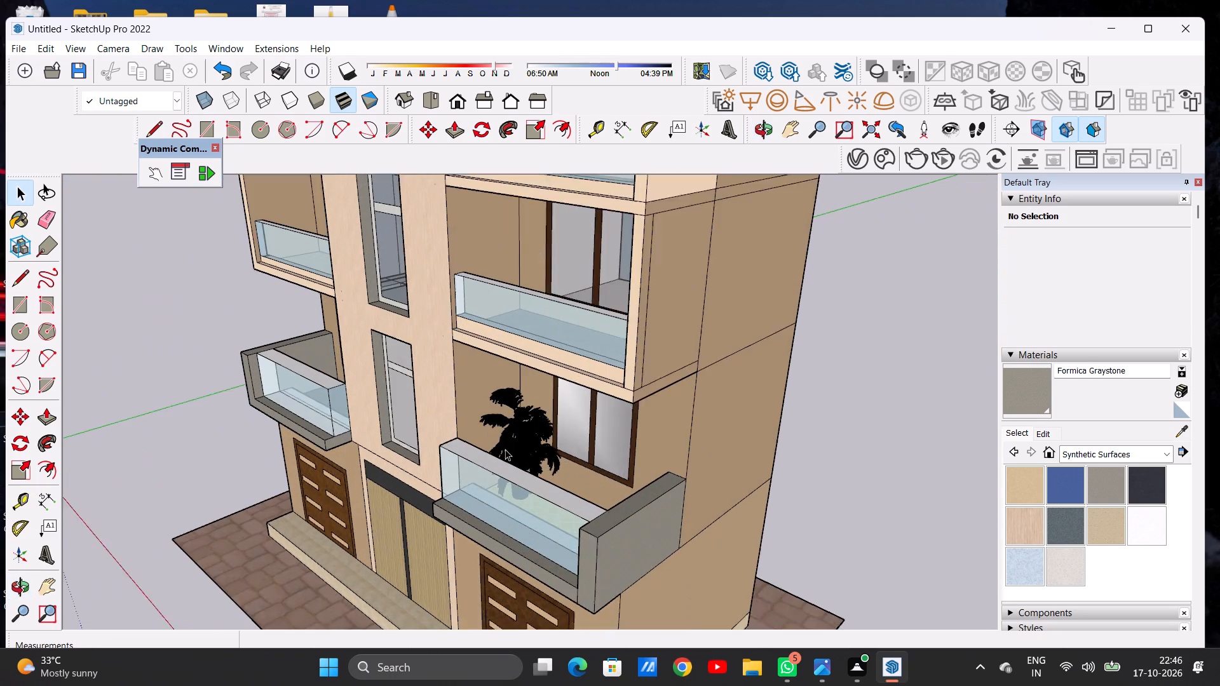
scroll(511, 443, up, 6)
click(526, 437)
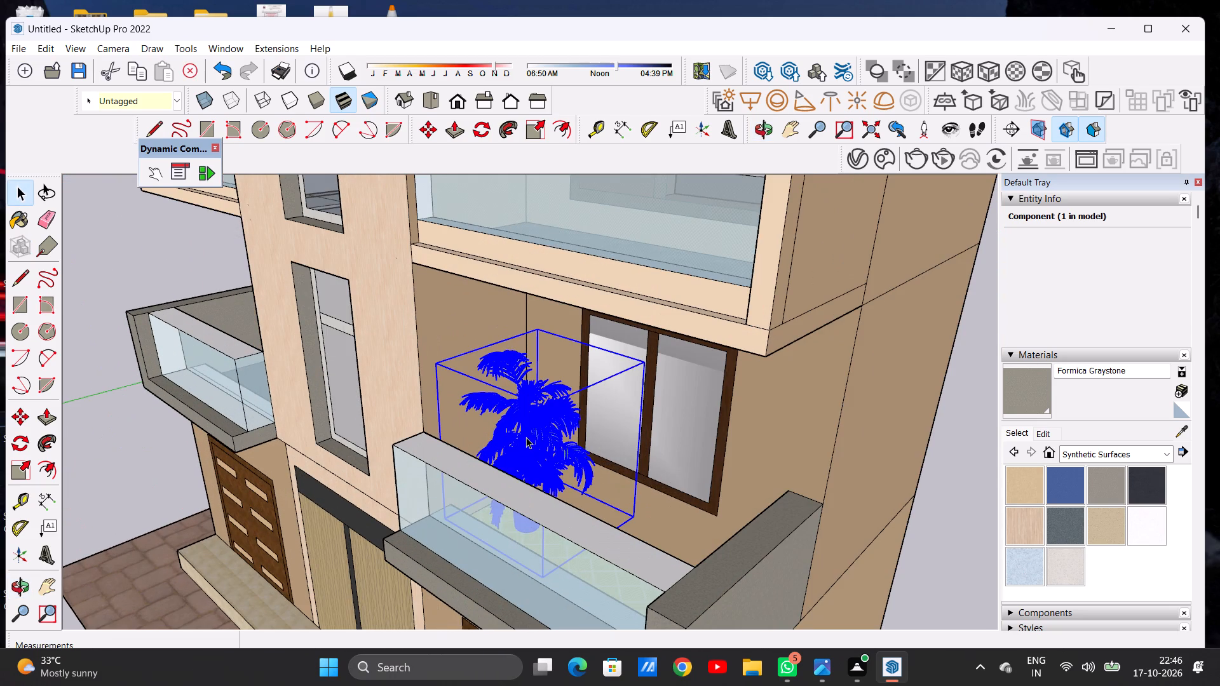
scroll(526, 437, down, 5)
middle_drag(590, 451, 489, 480)
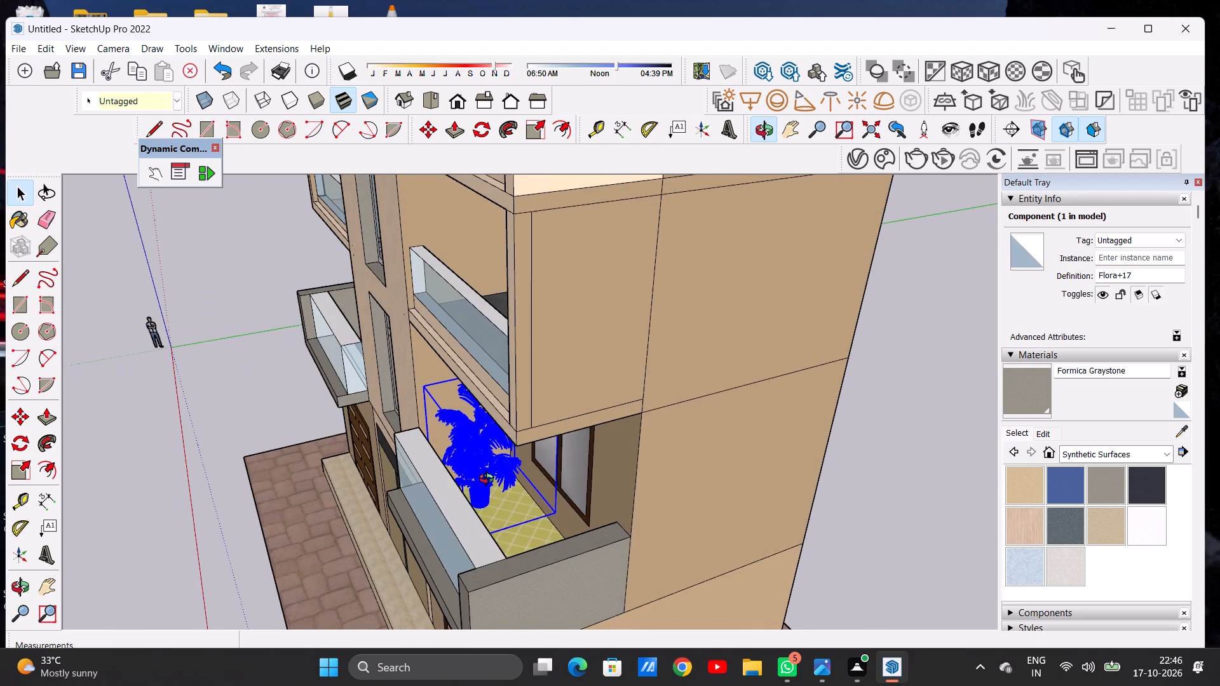
middle_drag(489, 480, 428, 478)
scroll(513, 523, up, 8)
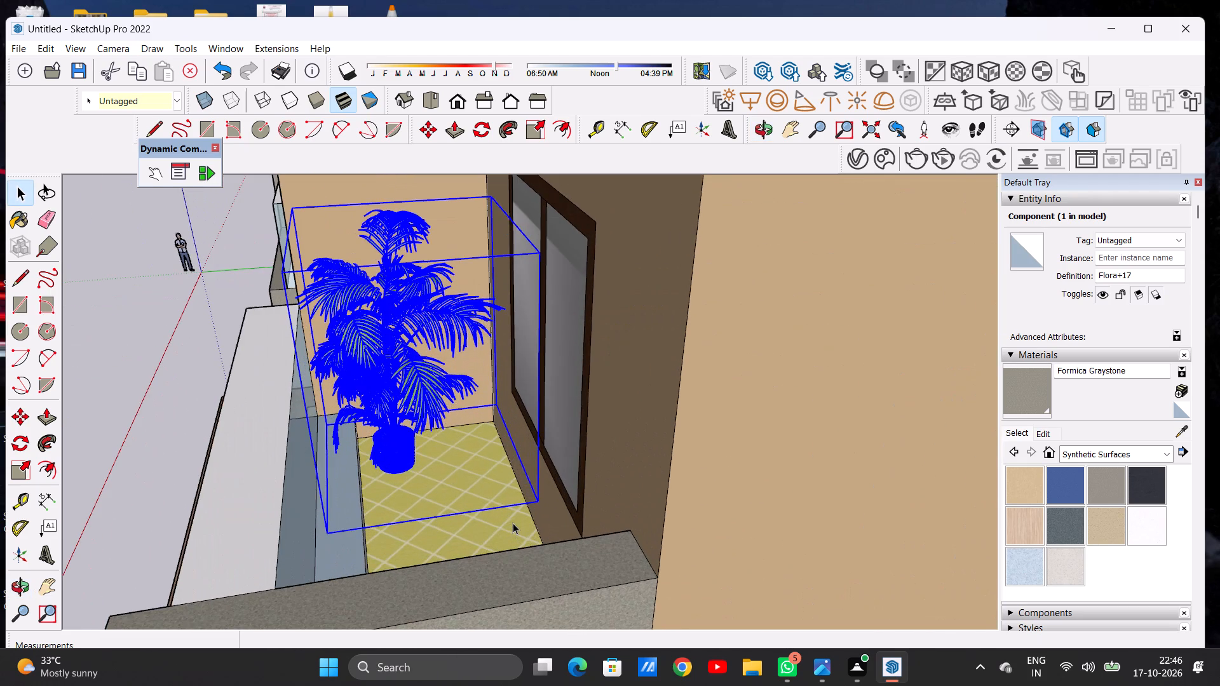
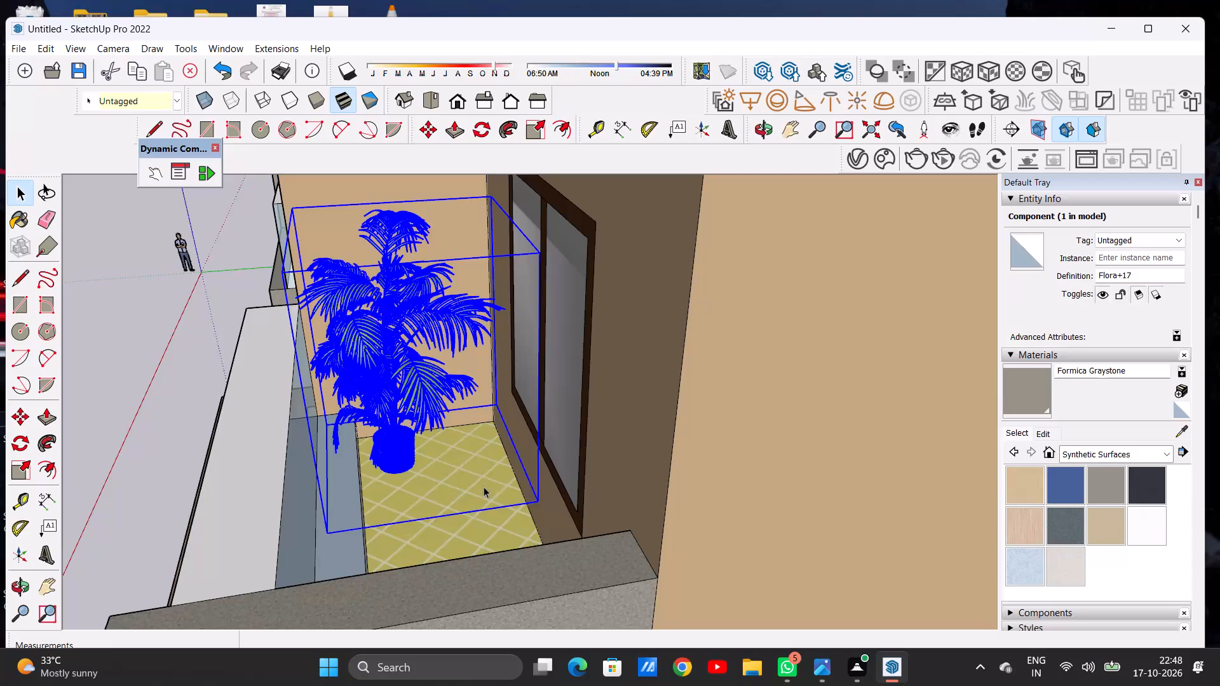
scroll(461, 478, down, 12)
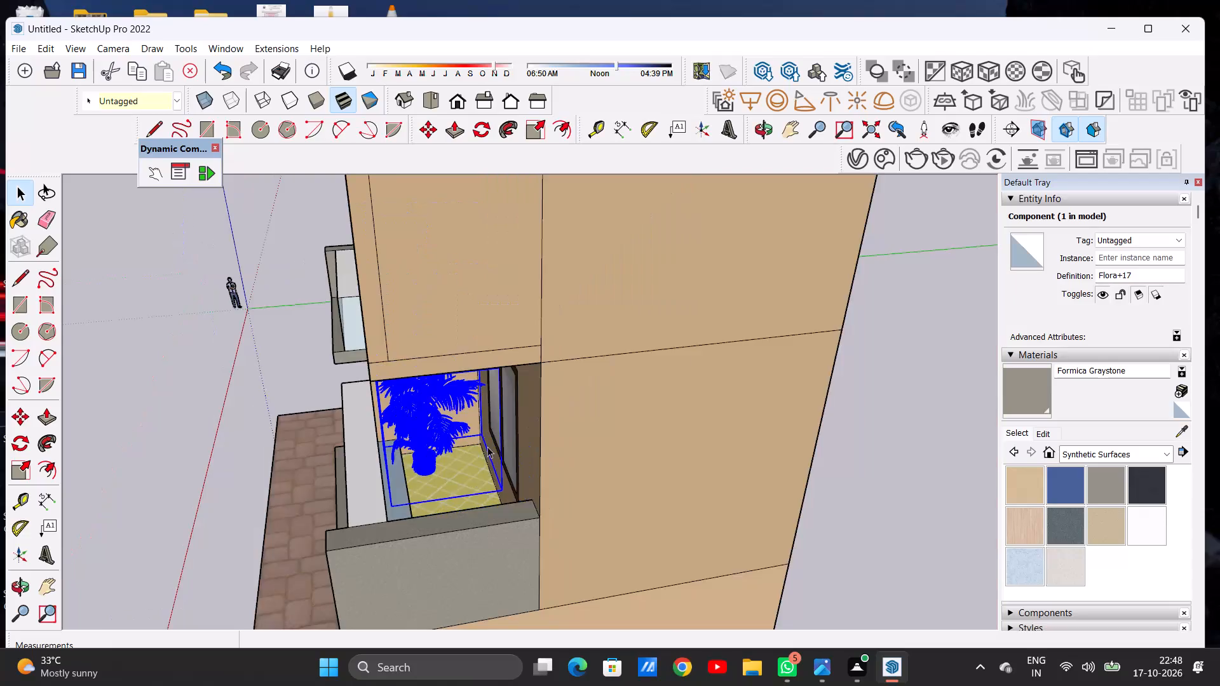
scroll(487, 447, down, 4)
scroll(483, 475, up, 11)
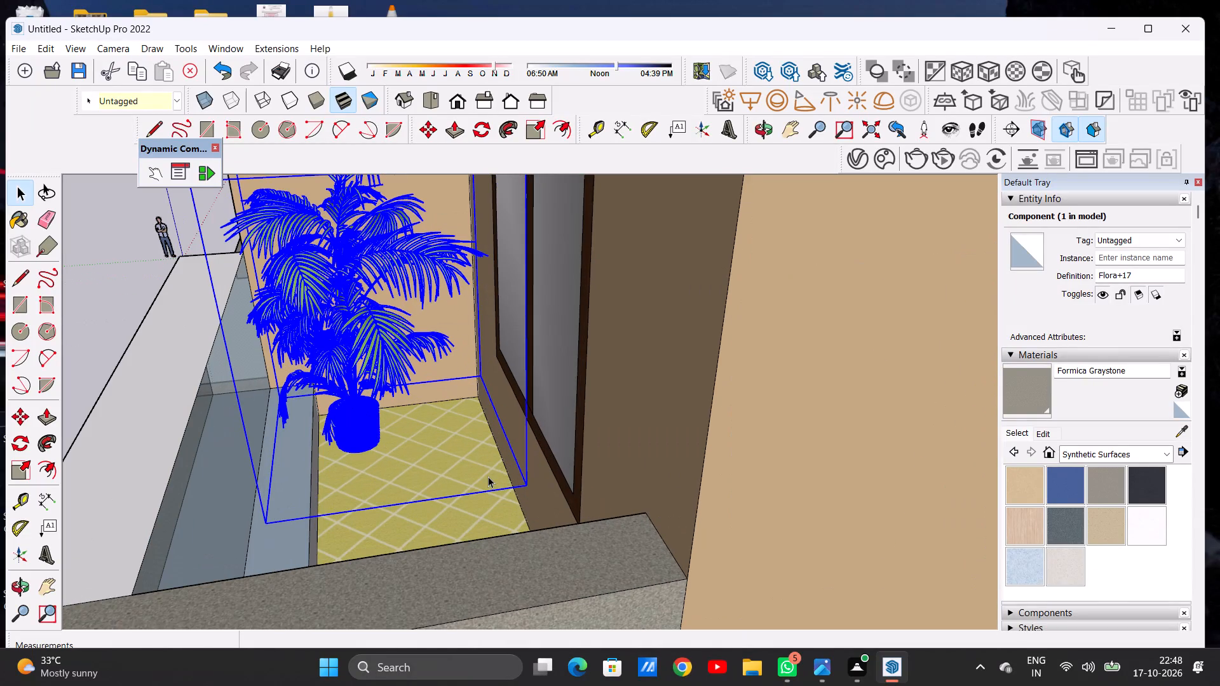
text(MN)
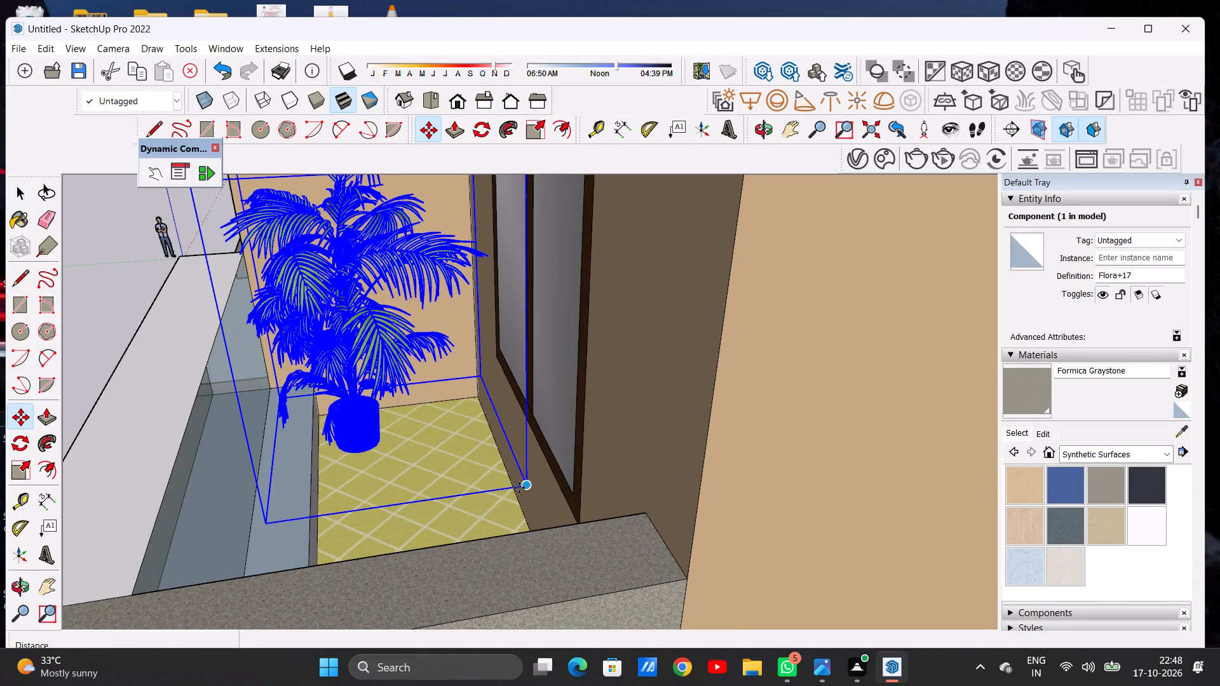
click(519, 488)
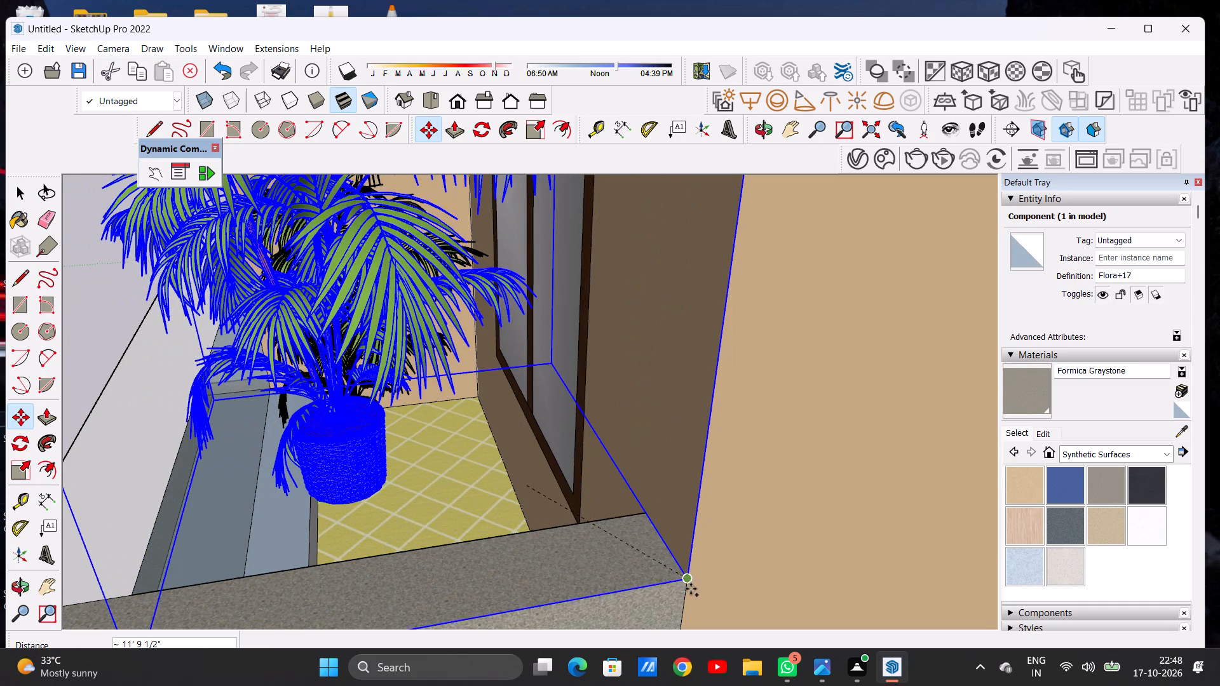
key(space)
Copy the potted palm about 9' 6 3/4" along the first-floor balcony to the front corner at its outer end wall.
scroll(583, 544, down, 8)
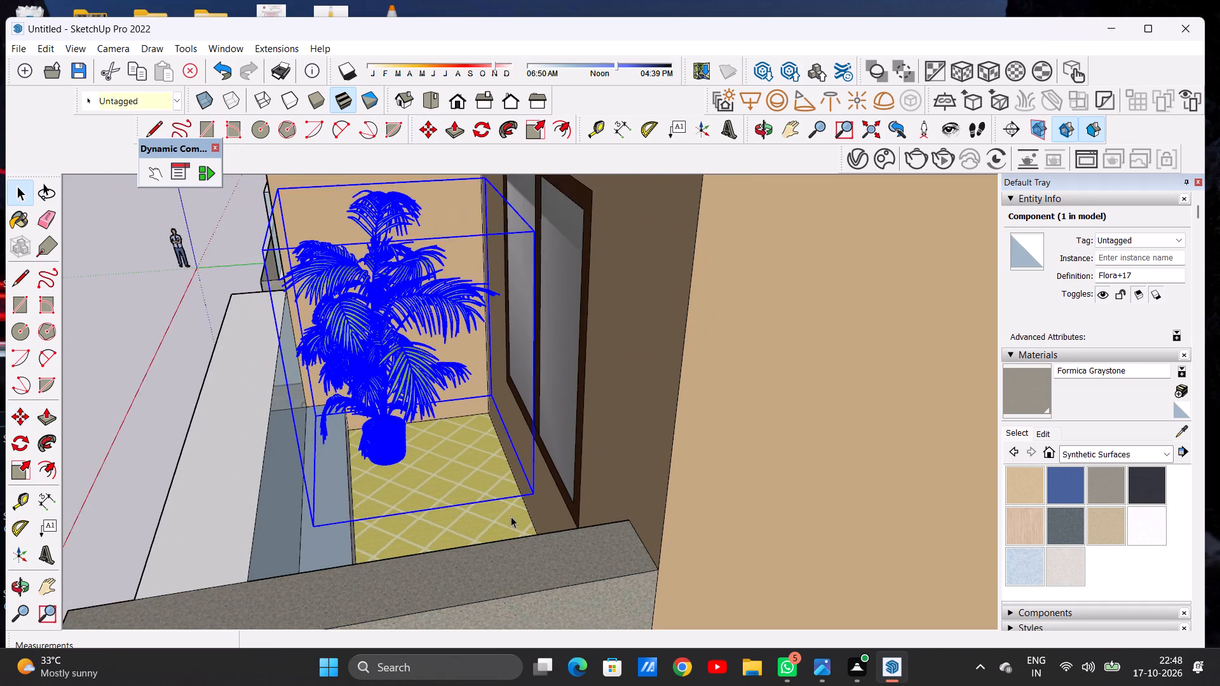
scroll(493, 511, down, 3)
middle_drag(385, 490, 621, 466)
scroll(718, 469, up, 3)
key(m)
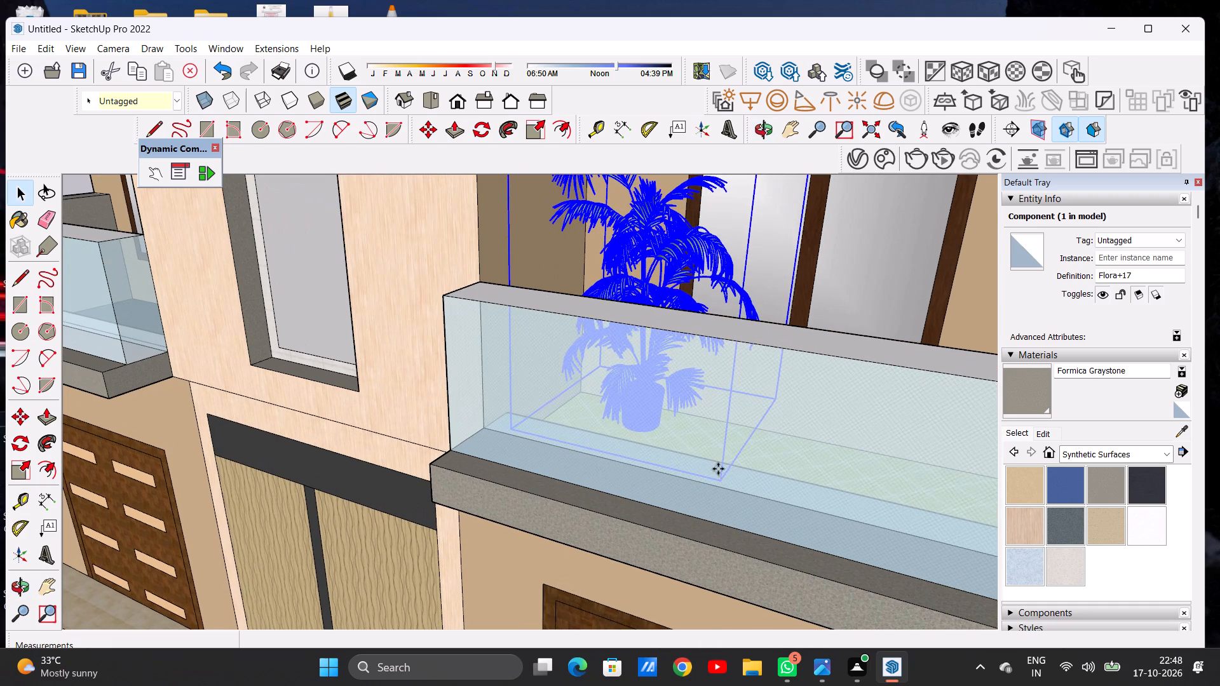
click(719, 482)
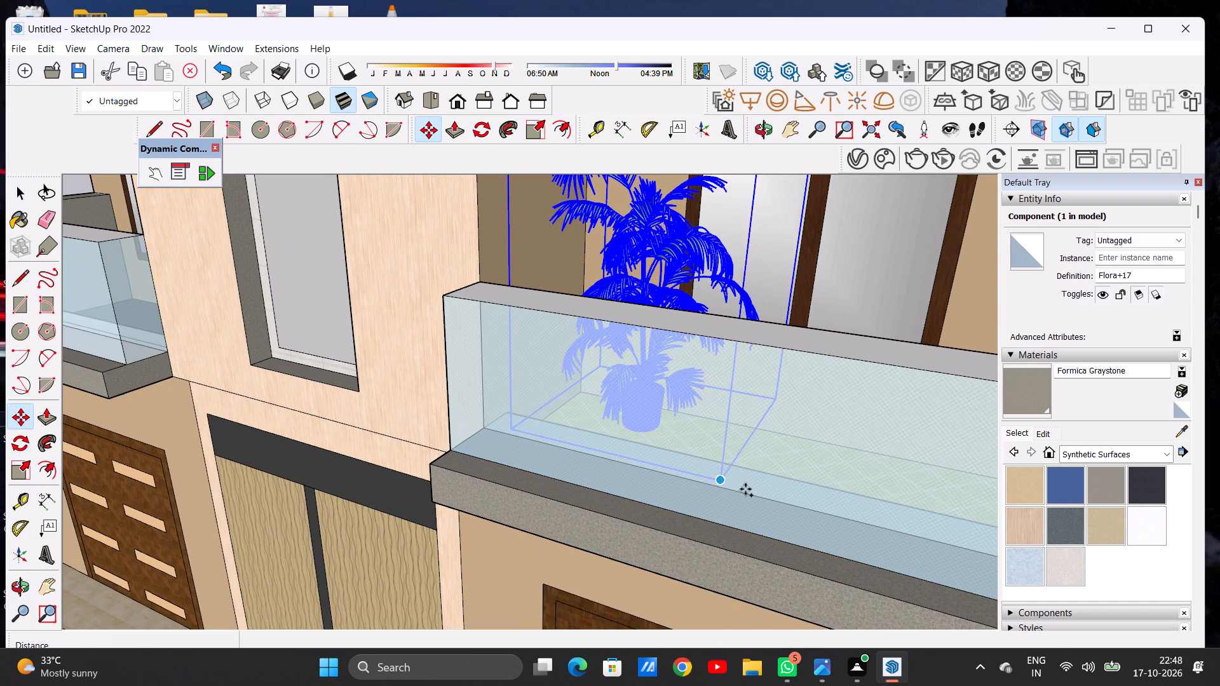
scroll(700, 483, down, 13)
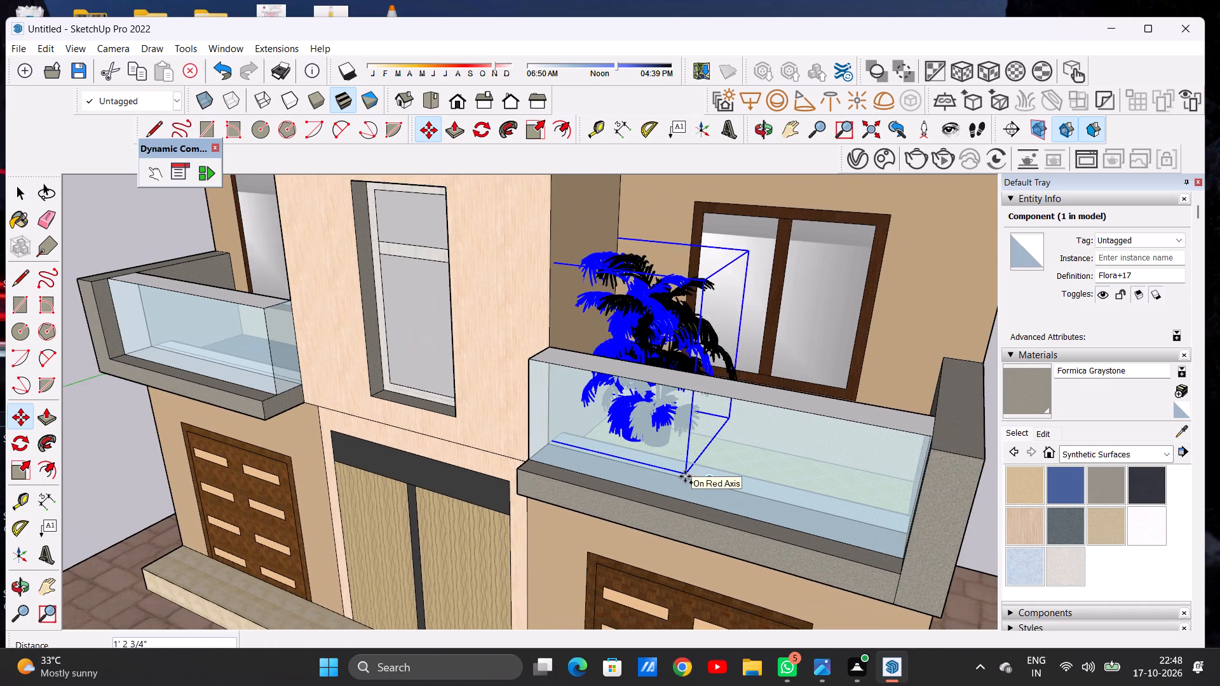
scroll(685, 476, down, 2)
scroll(797, 504, up, 17)
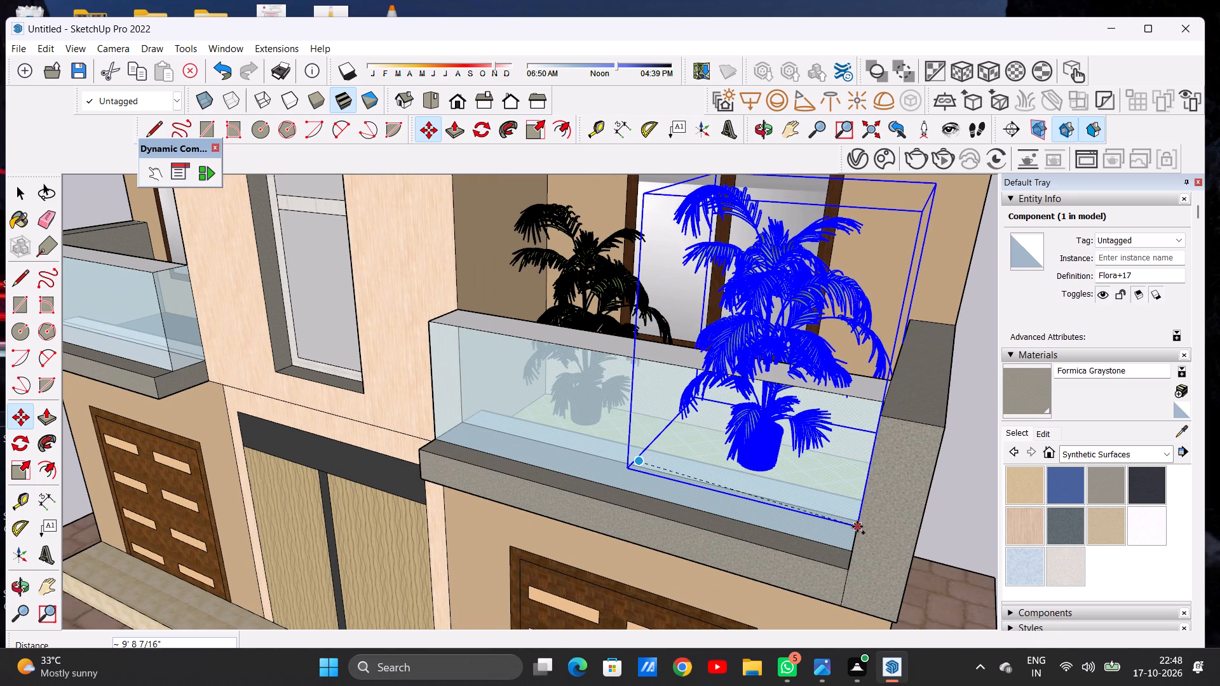
click(843, 571)
key(space)
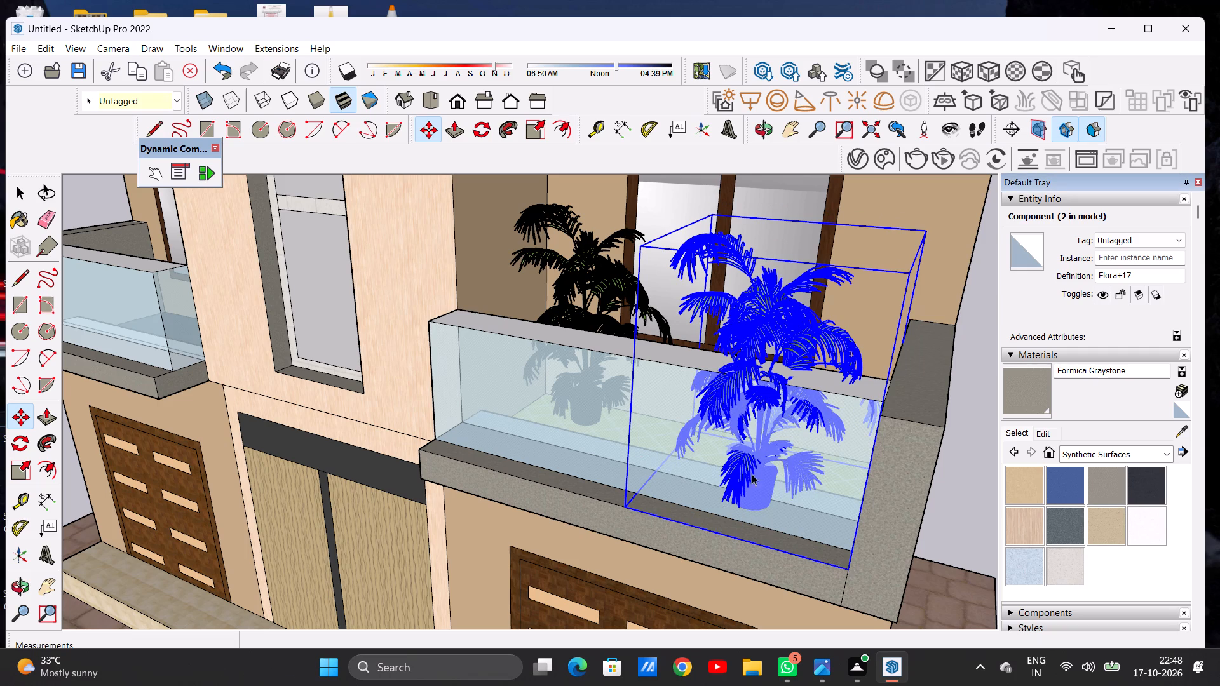
Move the copied palm about 3' 8 5/8" inward from the glass railing onto the tiled balcony floor near the window wall.
middle_drag(780, 457, 529, 443)
scroll(633, 414, down, 6)
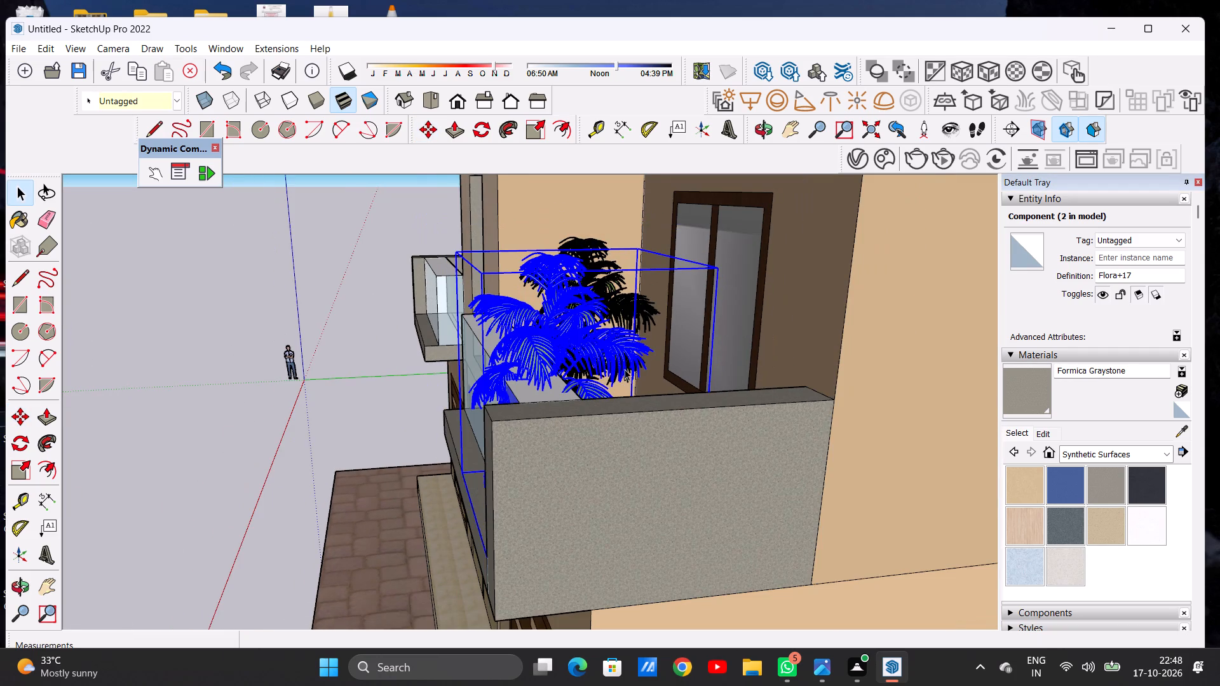
scroll(625, 368, down, 4)
middle_drag(632, 361, 555, 472)
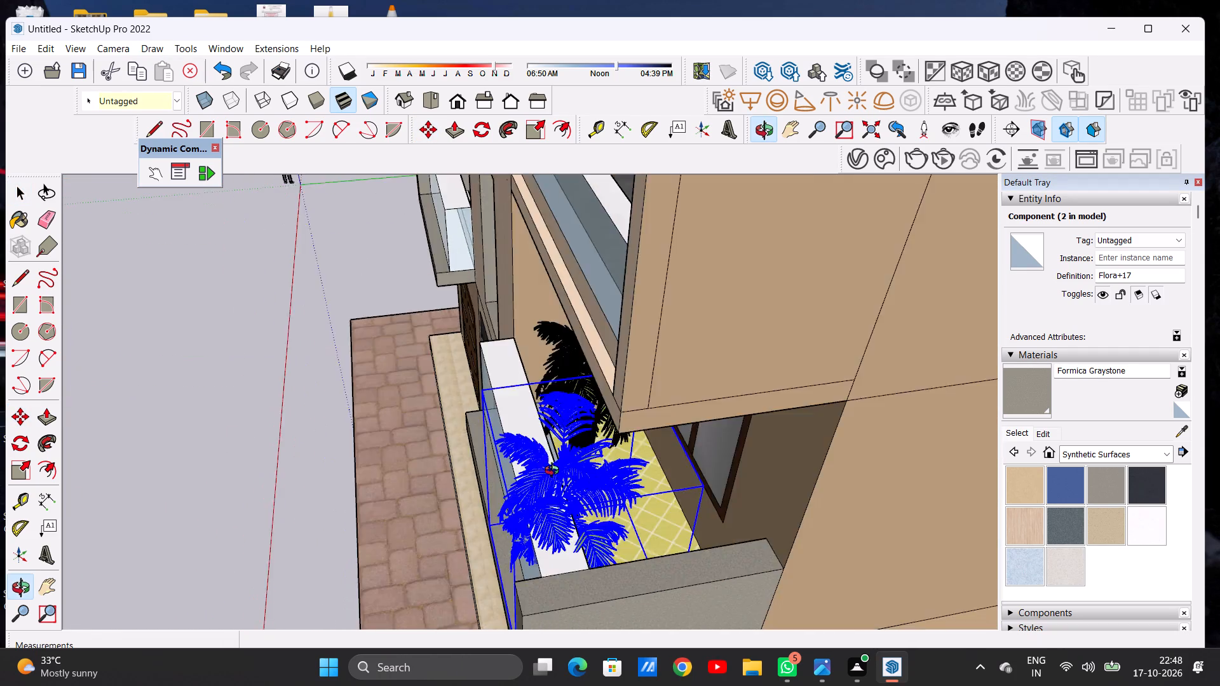
middle_drag(555, 472, 524, 472)
scroll(573, 497, up, 5)
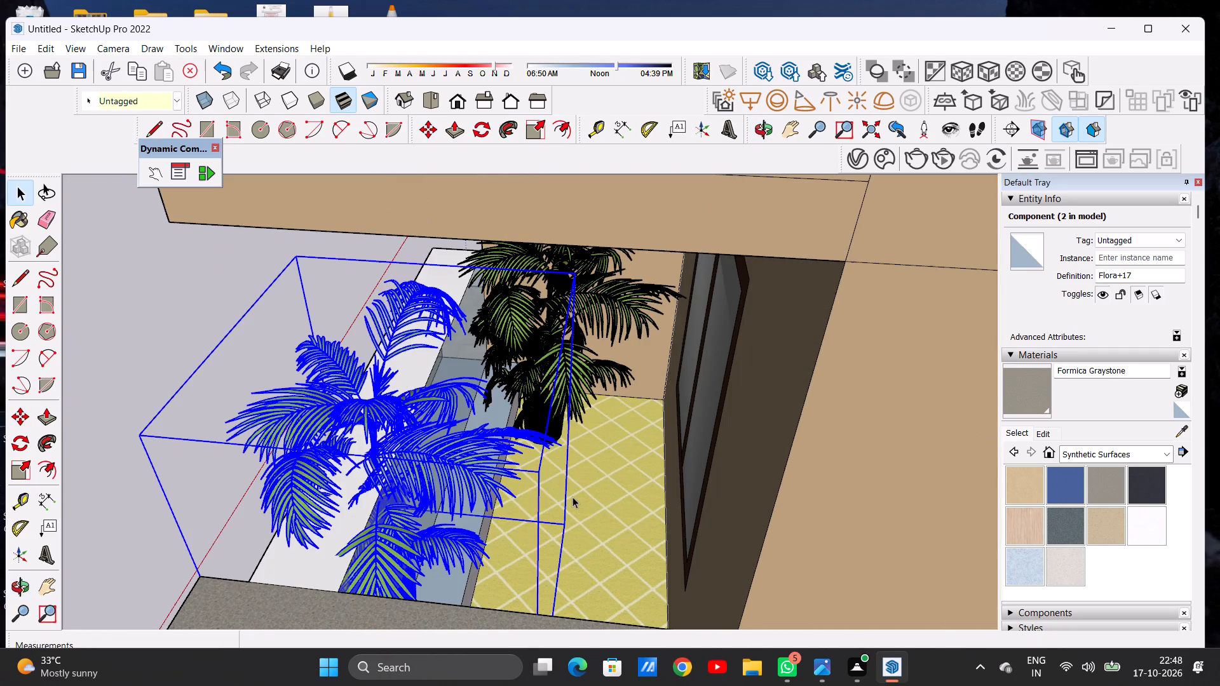
key(m)
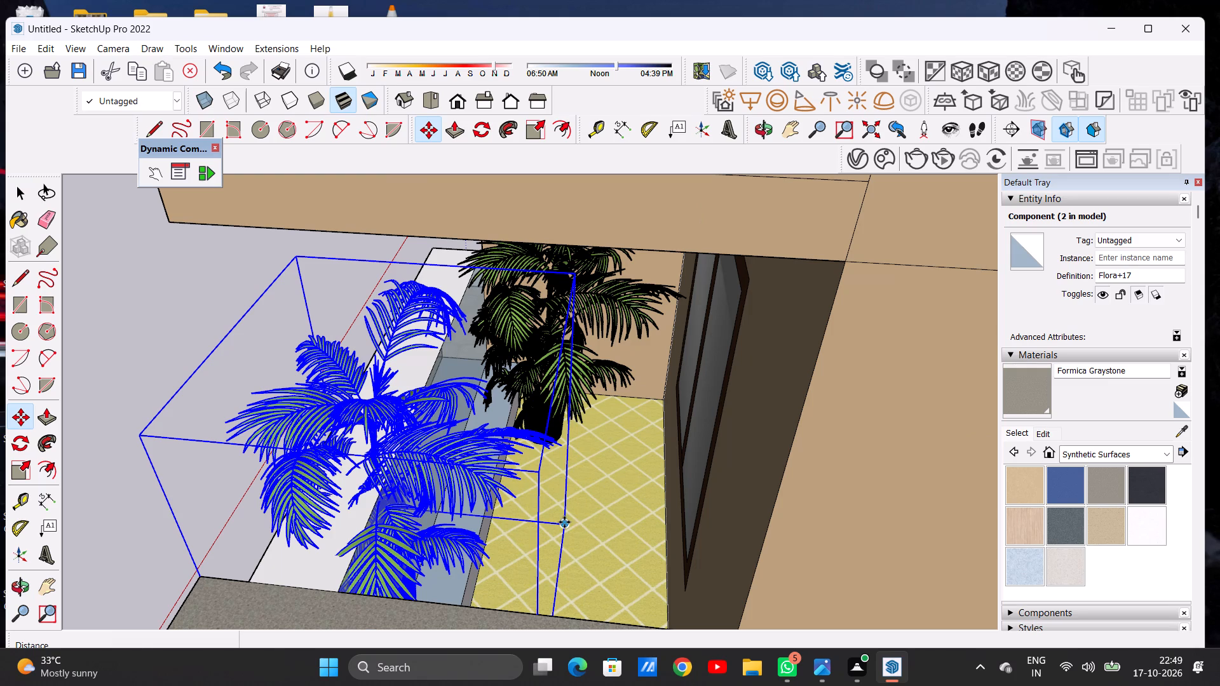
click(564, 522)
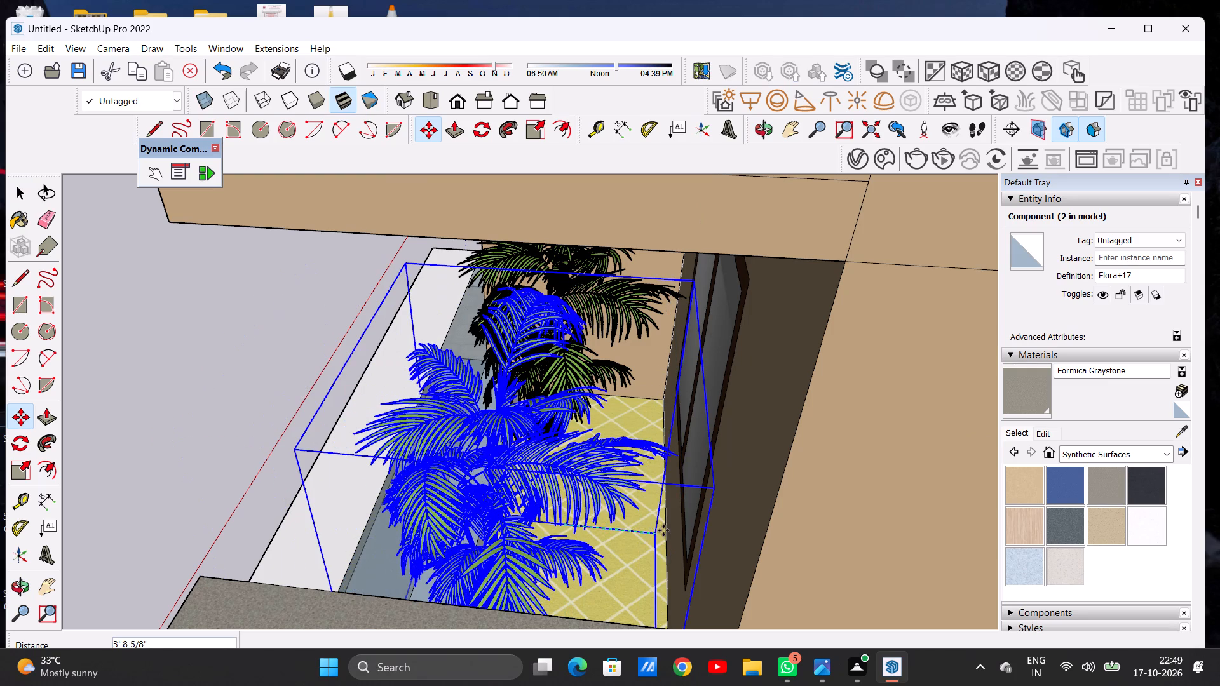
click(669, 533)
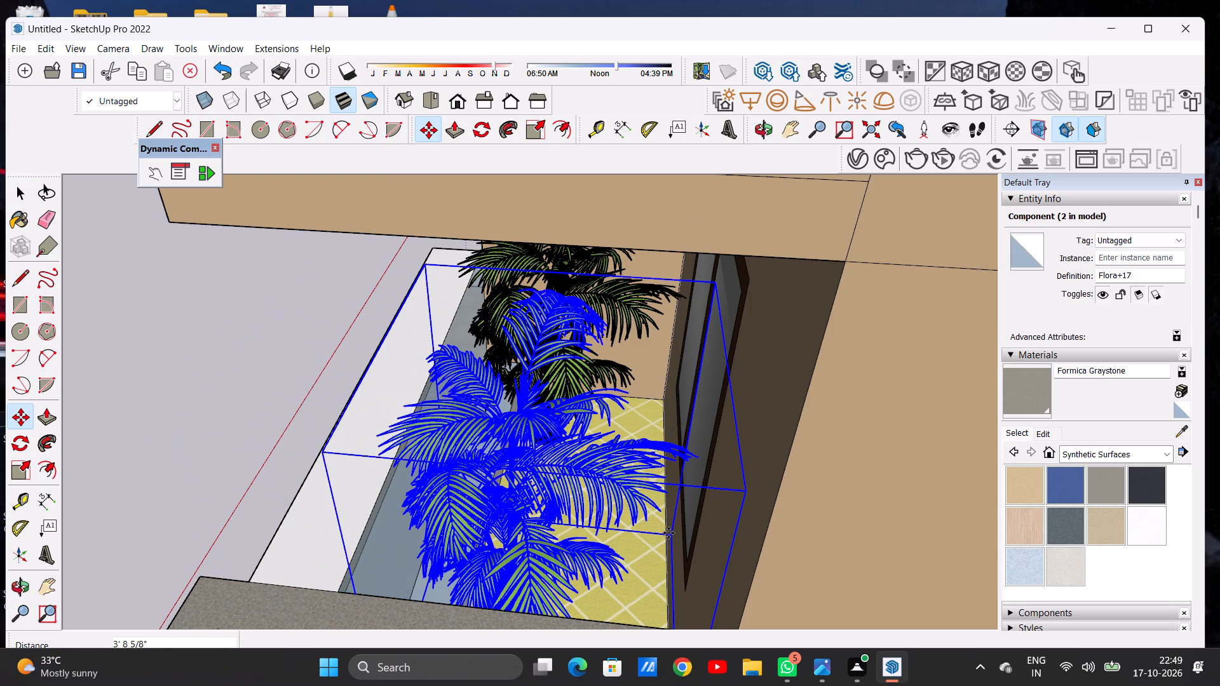
key(space)
click(227, 393)
Examine the two potted palms on the balcony from the front, the whole facade, and the matching balcony across the entrance.
scroll(493, 424, down, 5)
scroll(536, 455, down, 12)
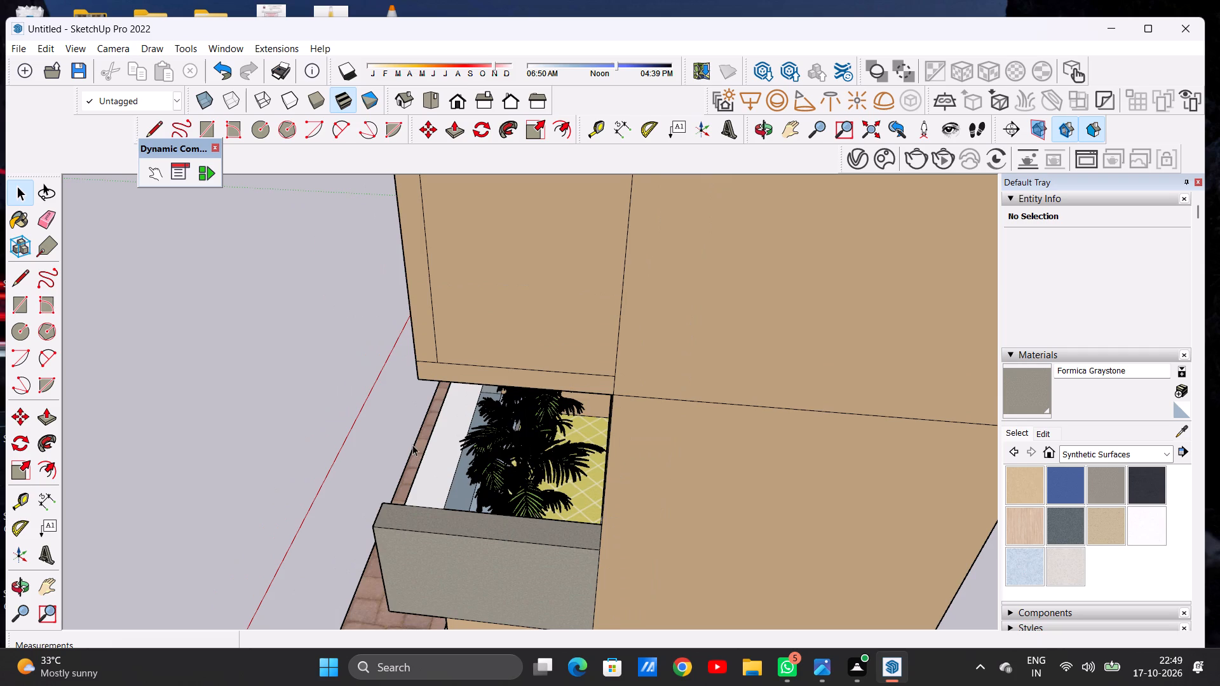
middle_drag(412, 445, 675, 419)
scroll(547, 438, down, 6)
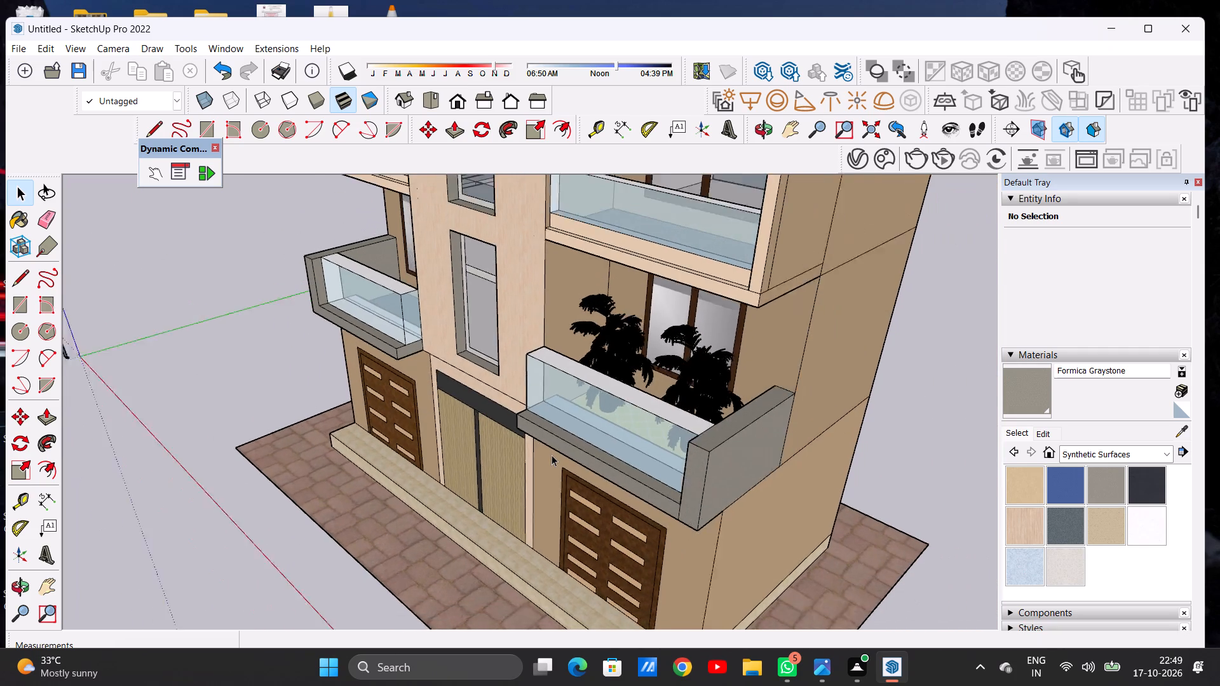
scroll(552, 455, down, 11)
middle_drag(512, 422, 736, 366)
scroll(667, 366, up, 6)
scroll(610, 371, up, 12)
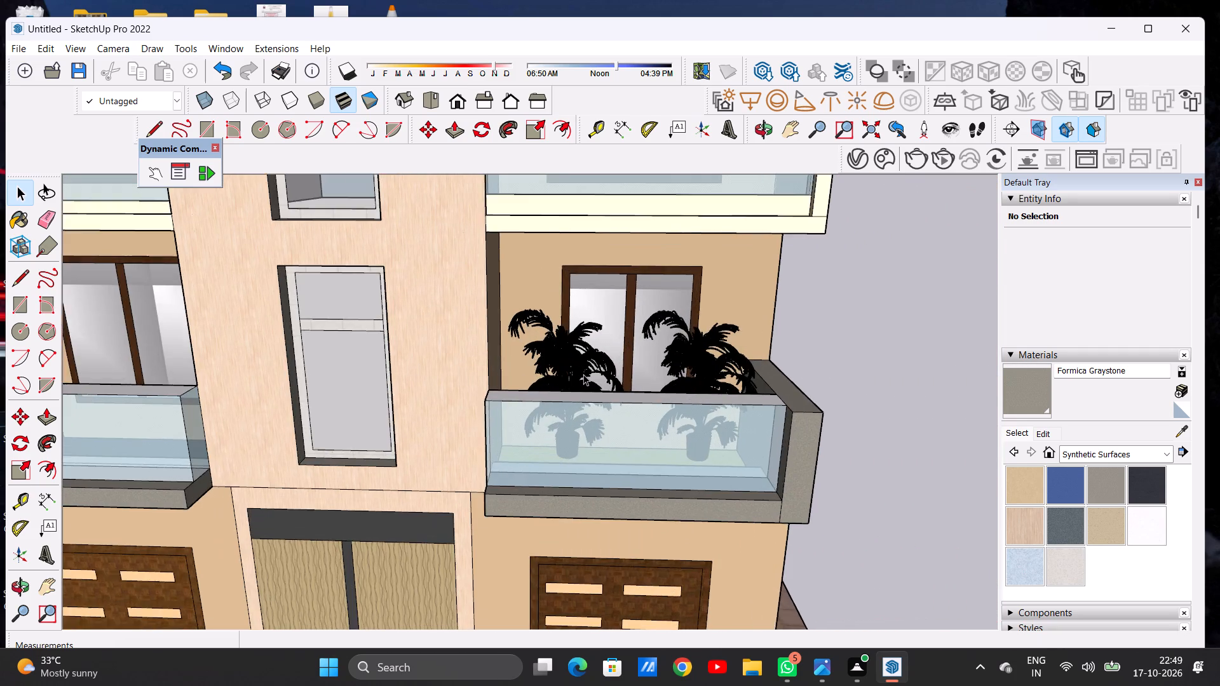
scroll(583, 374, up, 1)
middle_drag(713, 372, 660, 396)
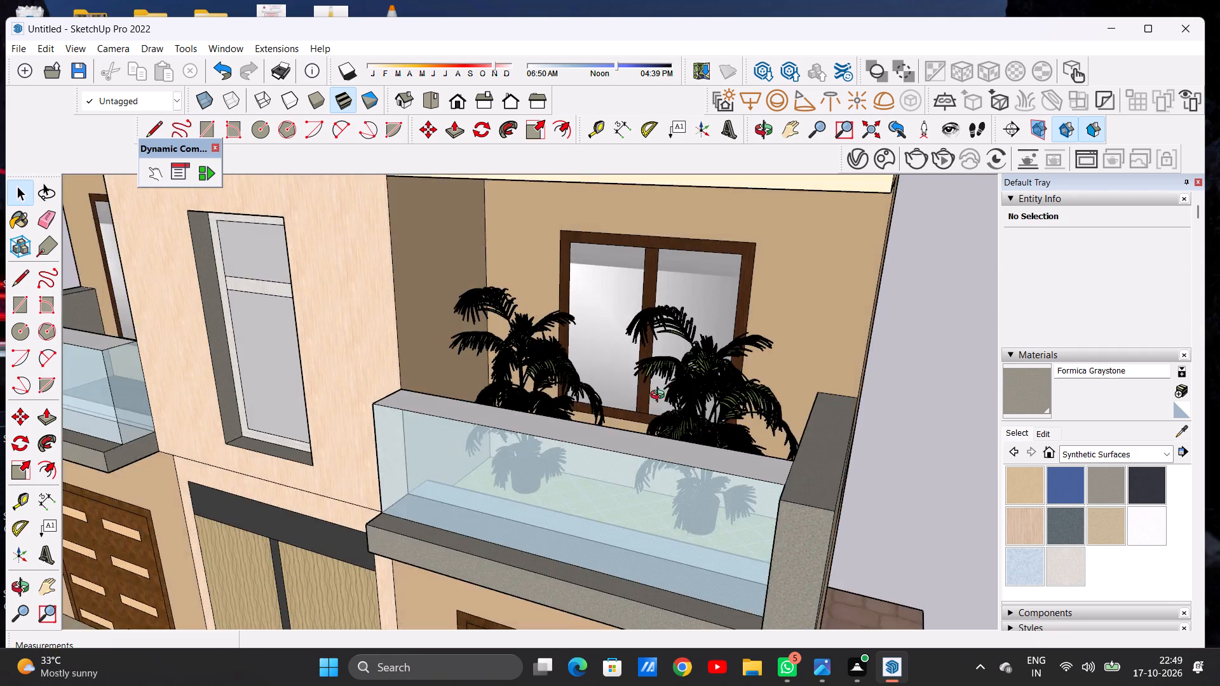
middle_drag(660, 396, 695, 396)
scroll(650, 406, down, 18)
scroll(637, 449, down, 5)
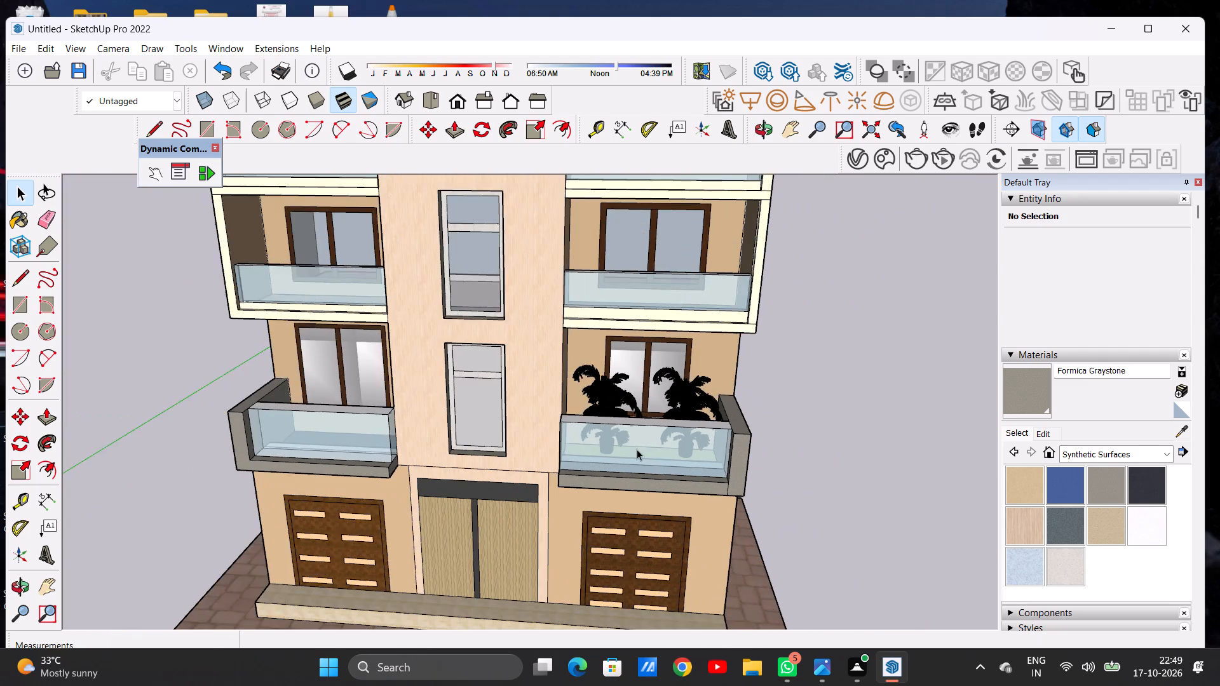
scroll(637, 449, down, 9)
scroll(532, 427, up, 2)
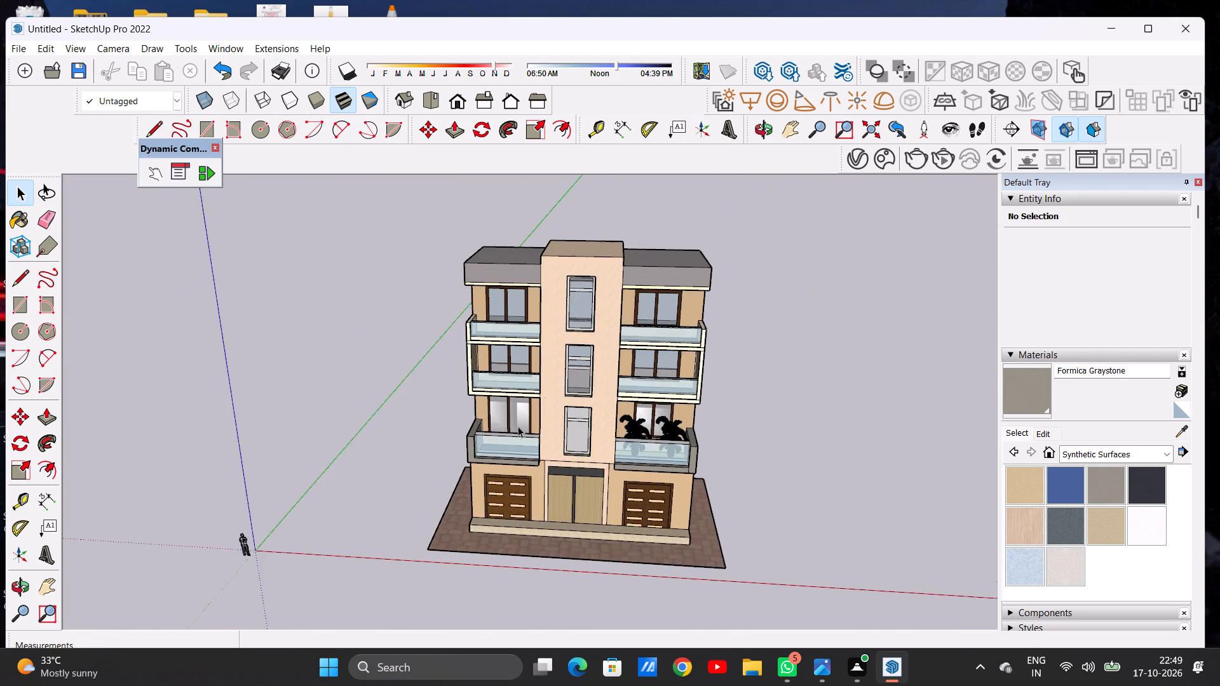
scroll(518, 426, up, 4)
middle_drag(456, 427, 684, 447)
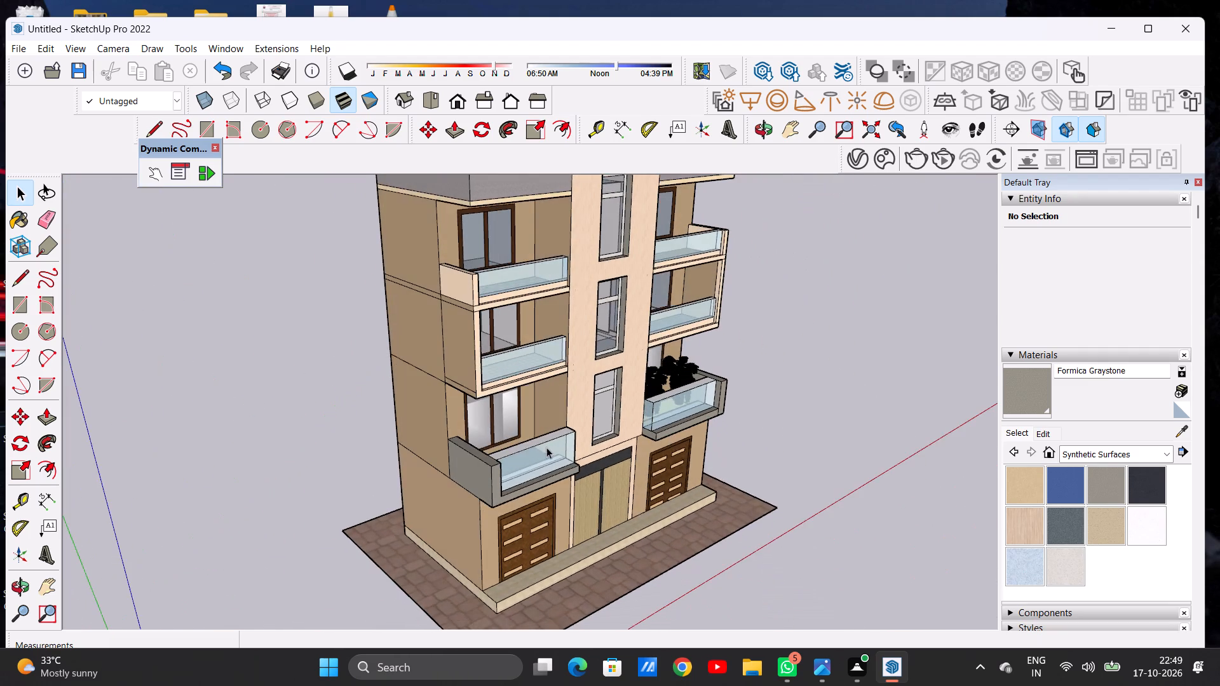
scroll(536, 446, up, 16)
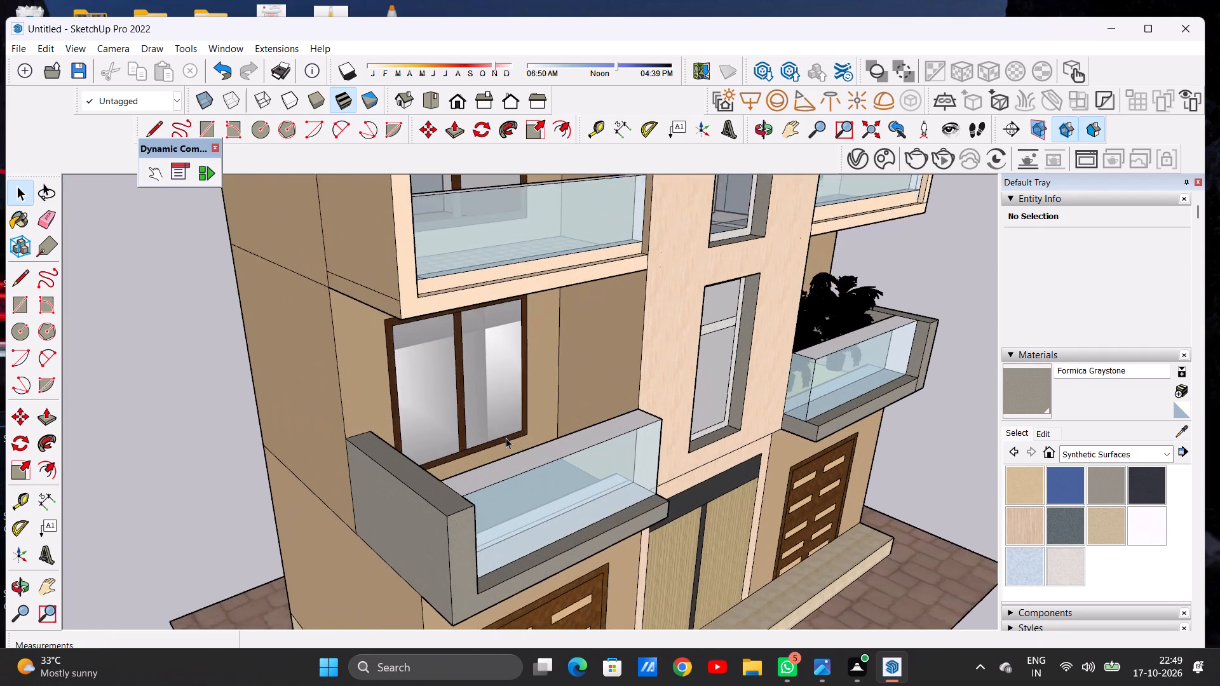
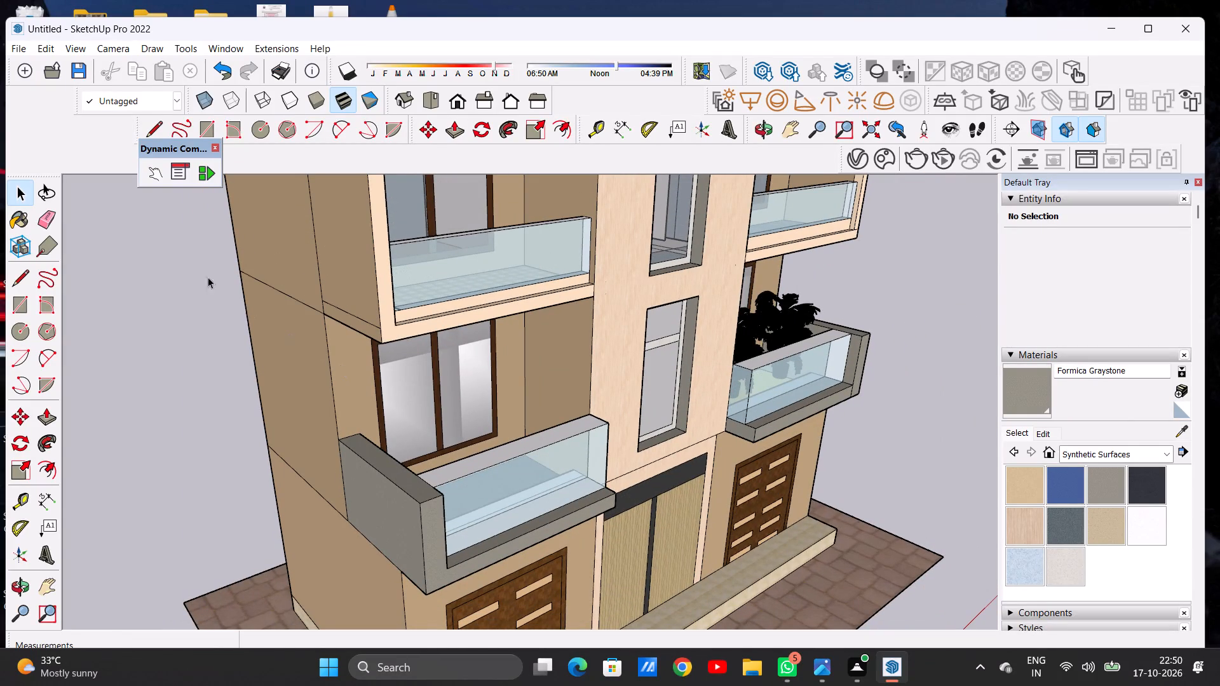
Import the chau+cay potted plant model and place it on the empty first-floor balcony across the entrance from the palms.
click(18, 52)
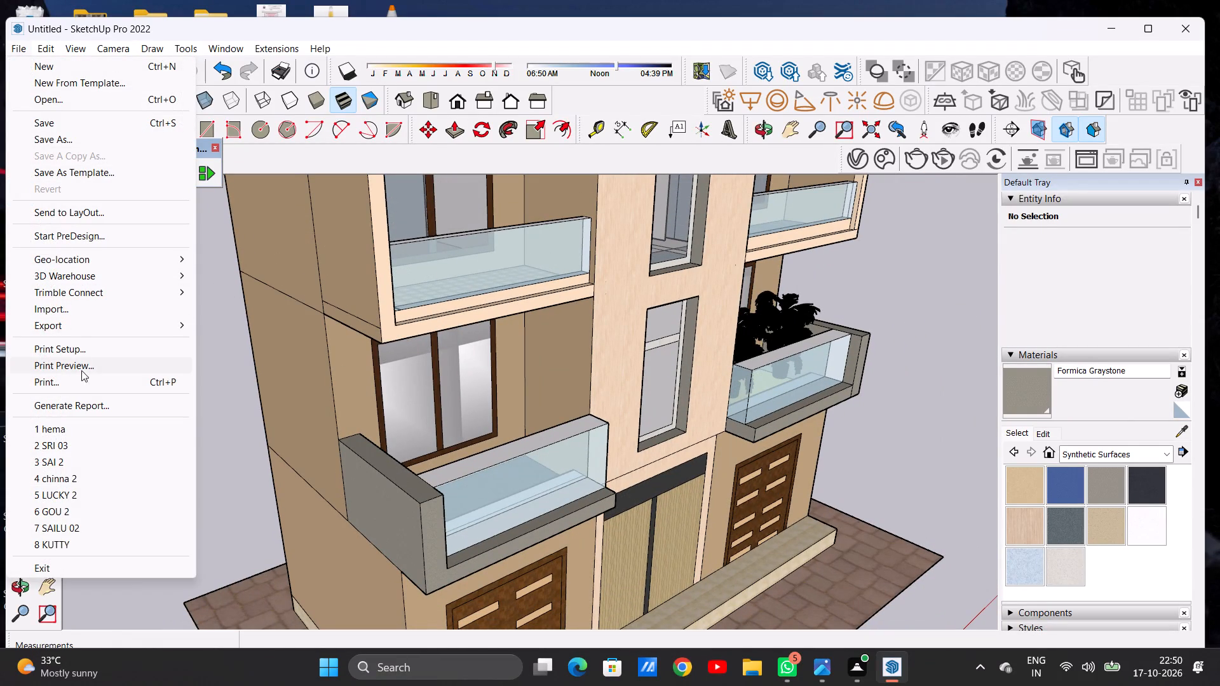
click(91, 316)
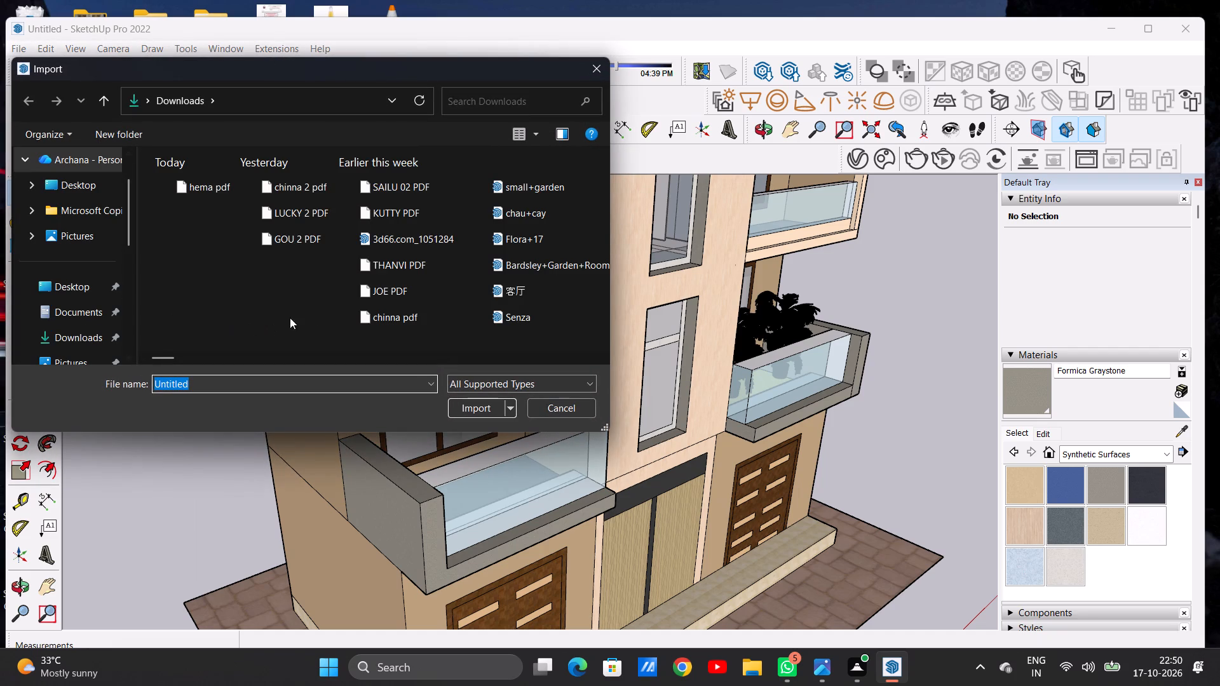
double_click(508, 221)
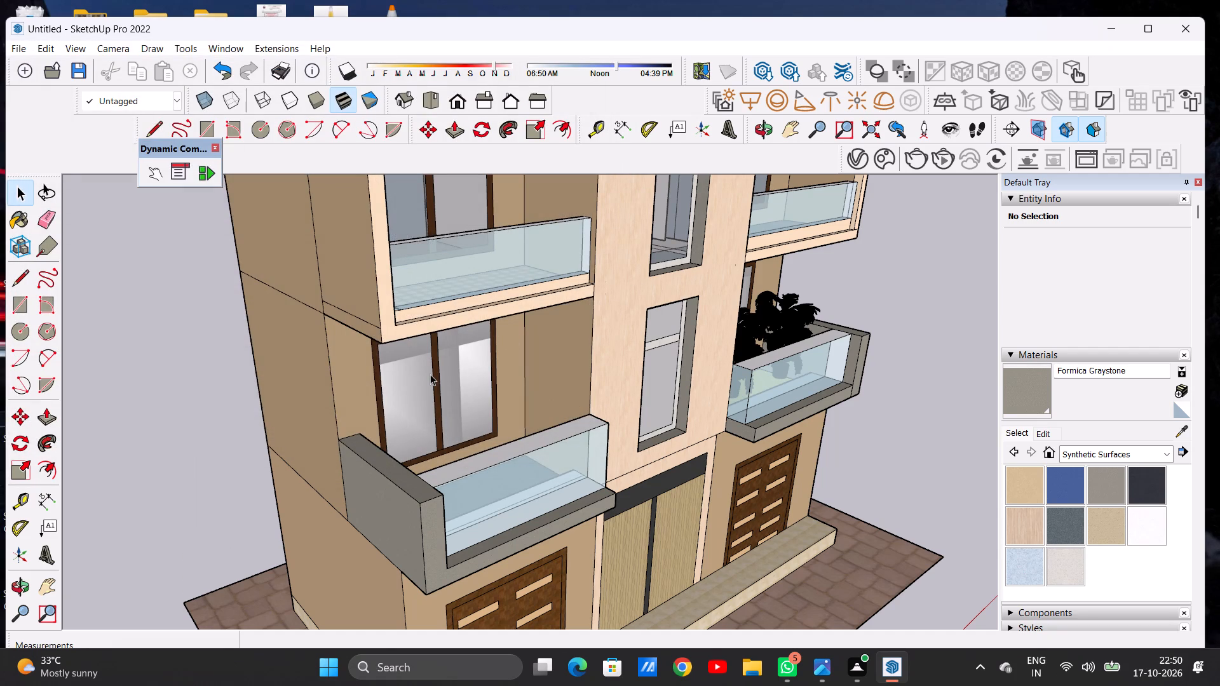
scroll(430, 374, down, 4)
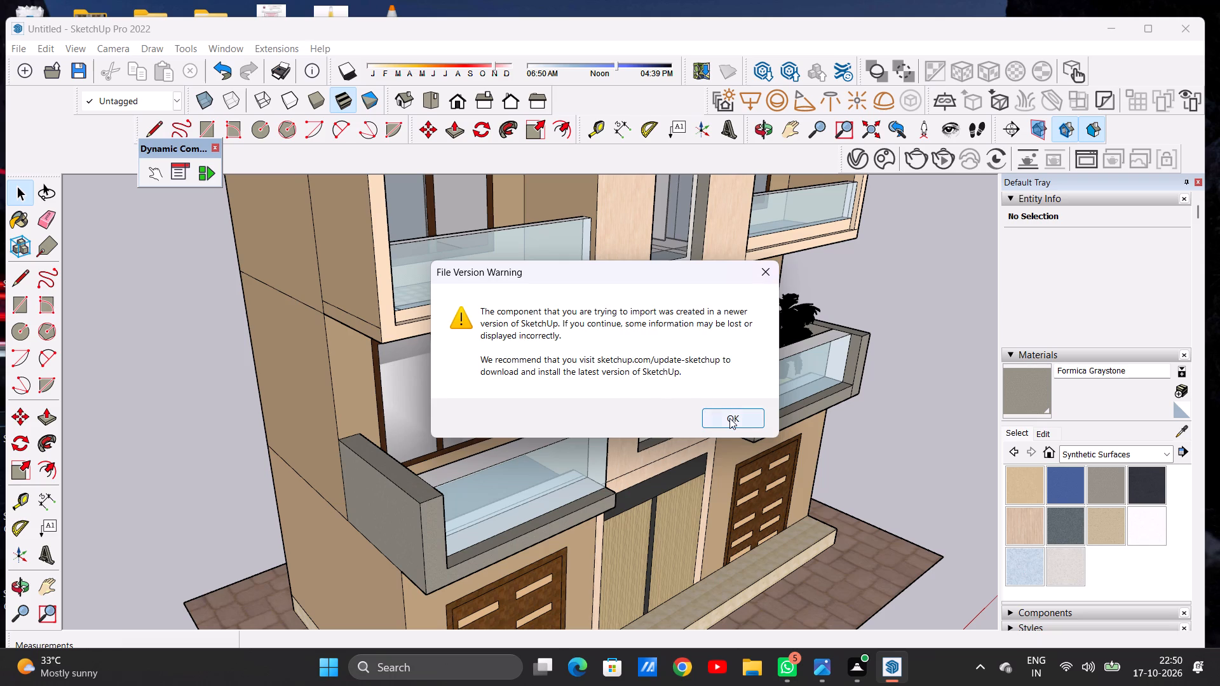
click(729, 418)
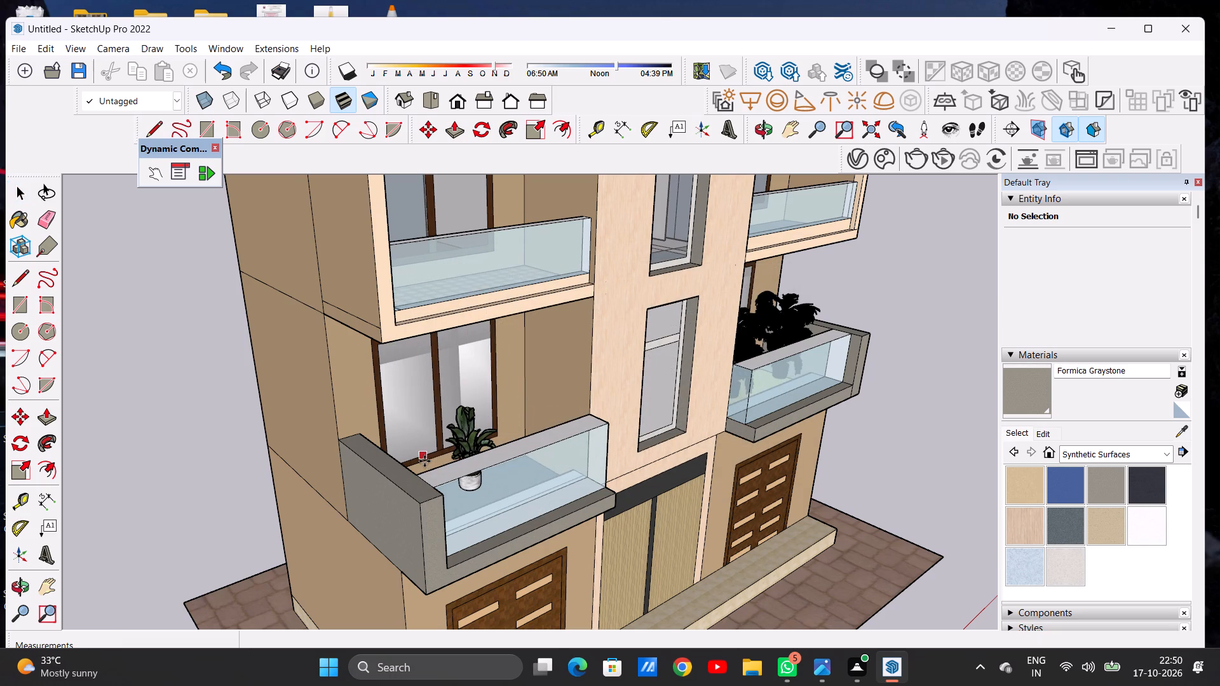
click(424, 461)
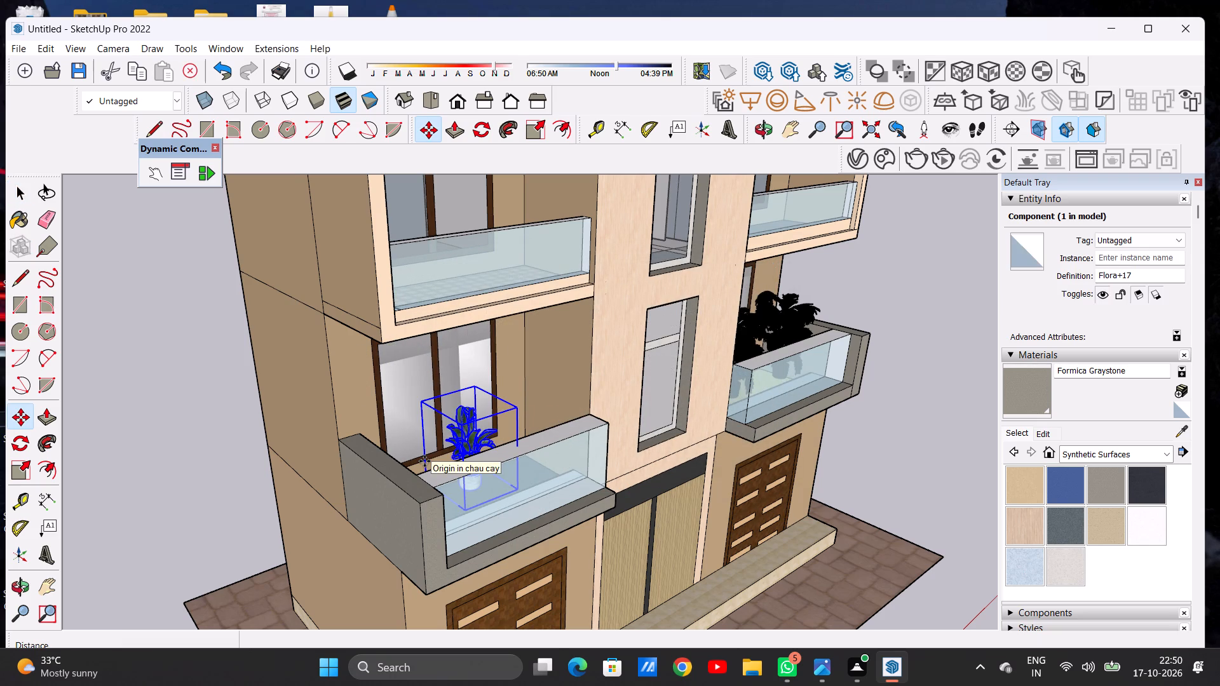
key(space)
Move the new potted plant about 5' 6 1/4" onto the dark balcony floor, behind the glass railing beside the window wall.
middle_drag(556, 470, 220, 504)
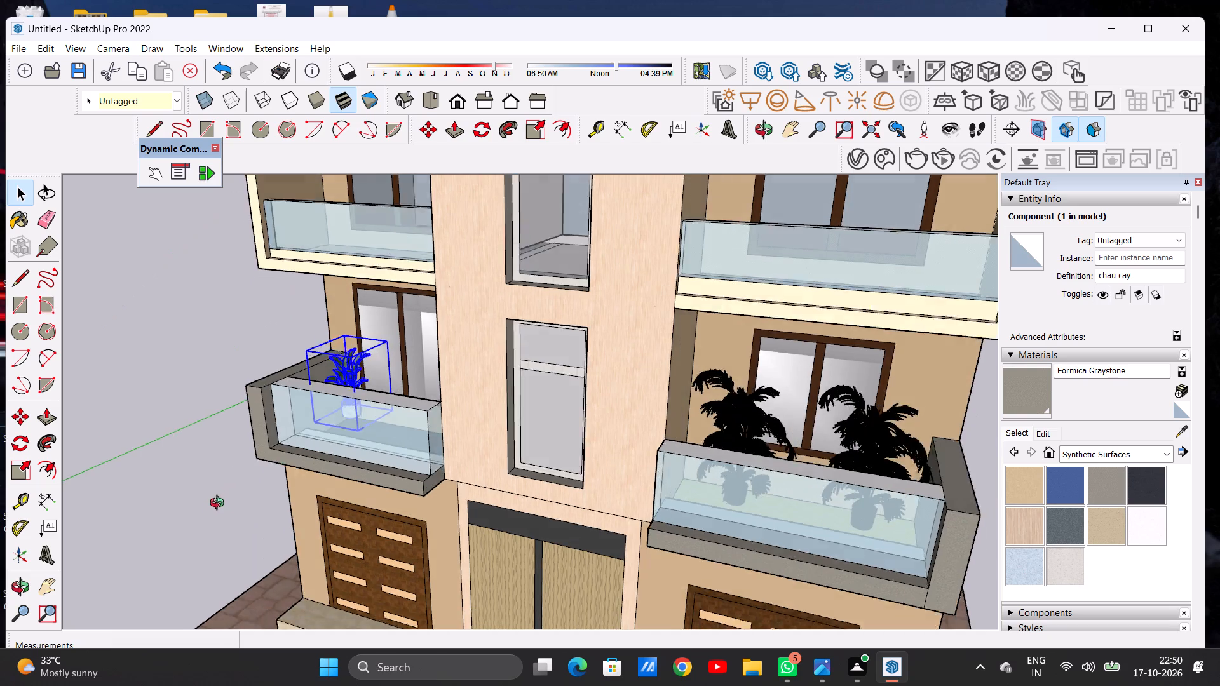
middle_drag(220, 504, 618, 499)
scroll(511, 462, down, 4)
middle_drag(562, 421, 191, 476)
scroll(334, 394, up, 2)
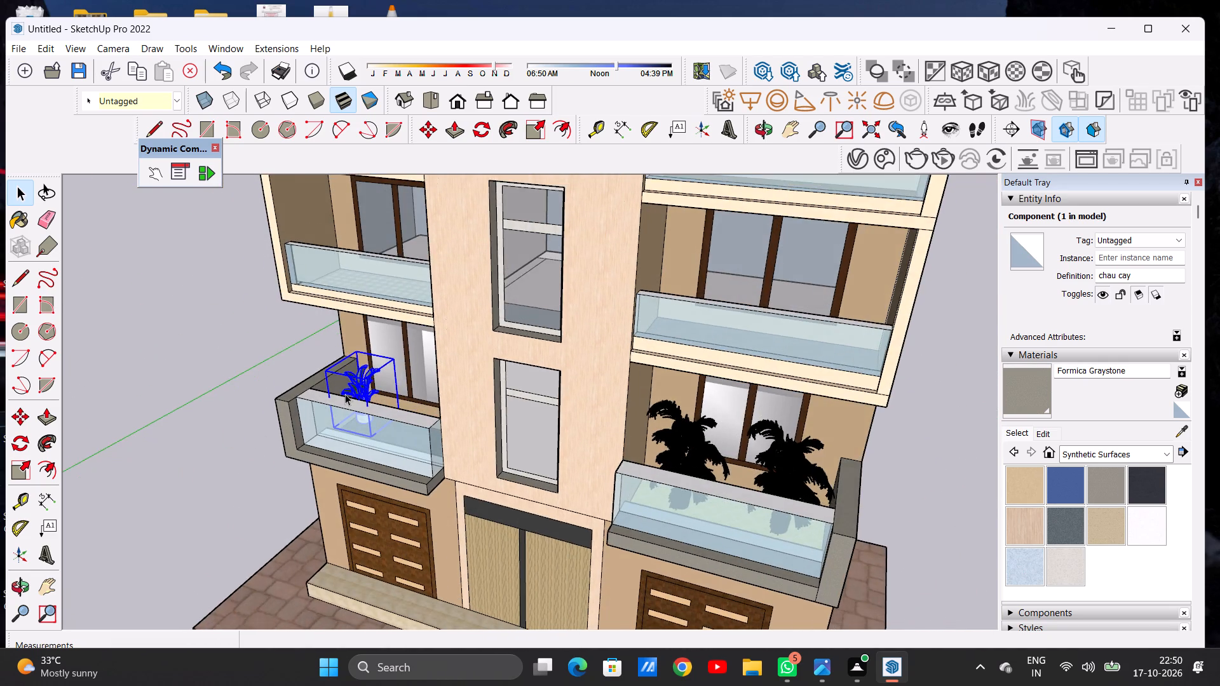
scroll(345, 394, up, 4)
middle_drag(394, 396, 403, 481)
scroll(420, 429, up, 11)
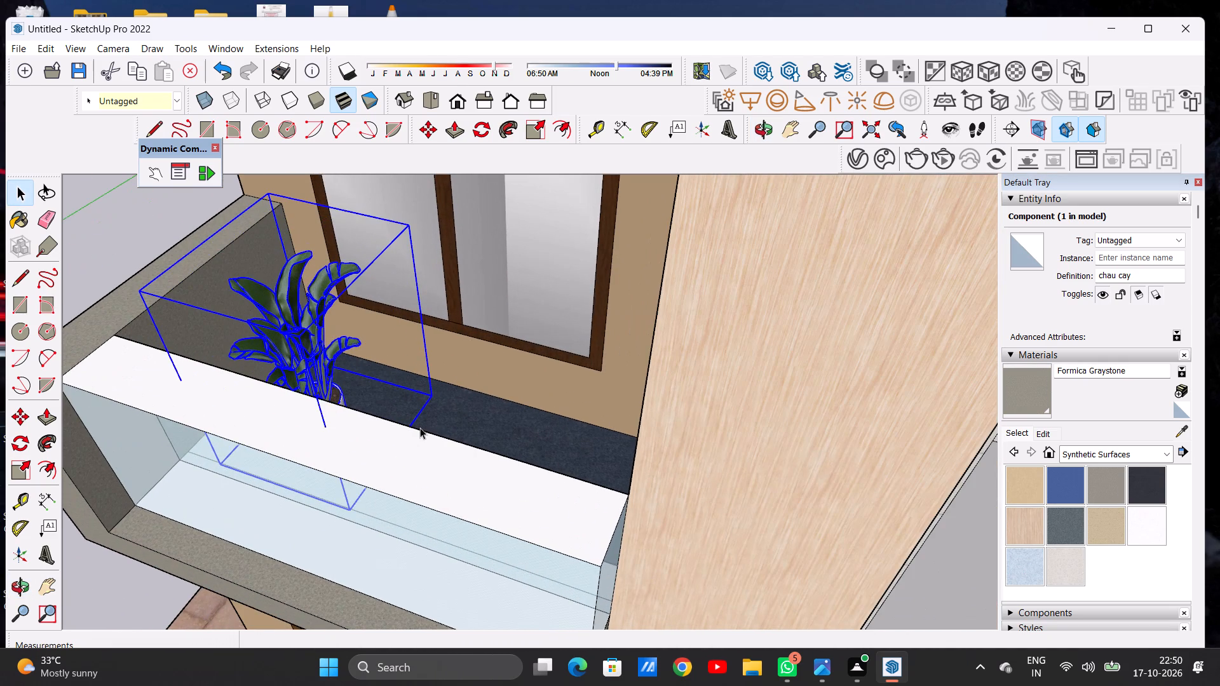
key(m)
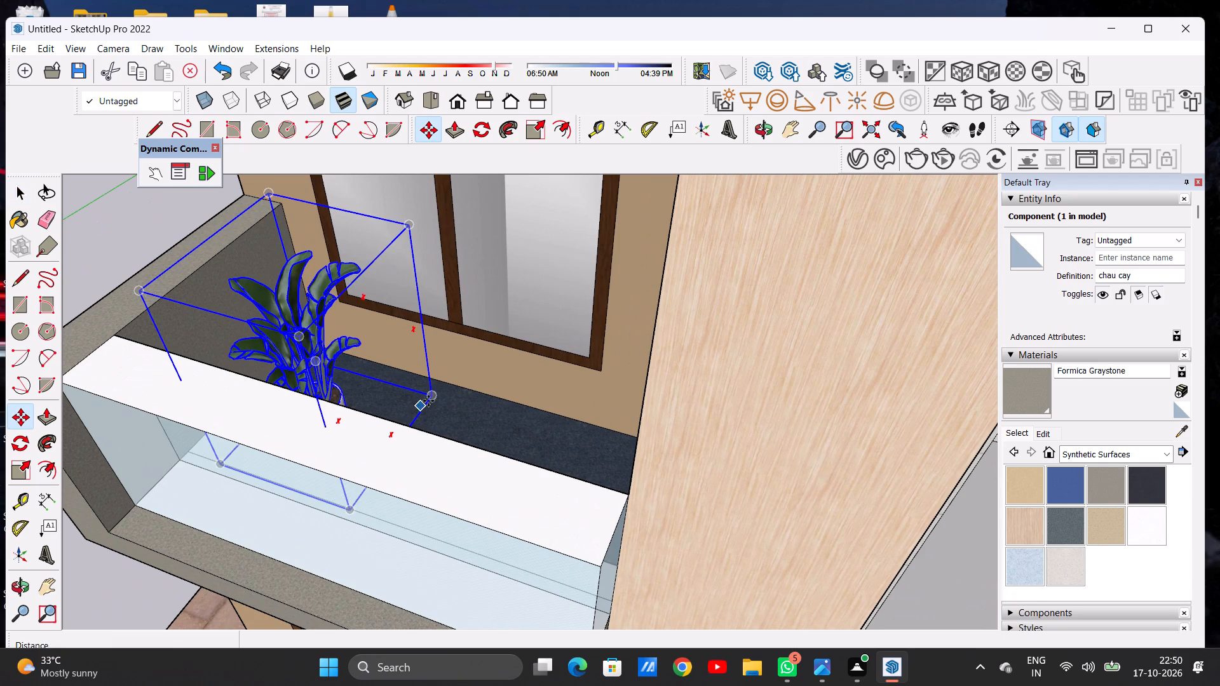
click(434, 398)
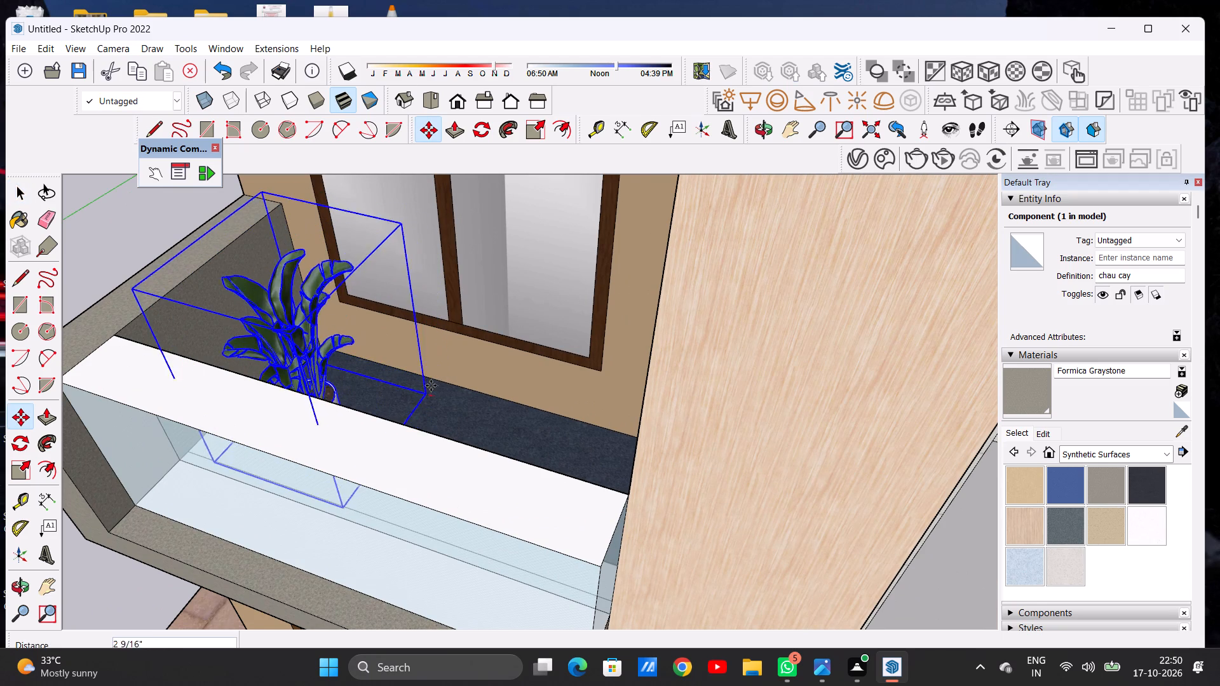
click(440, 384)
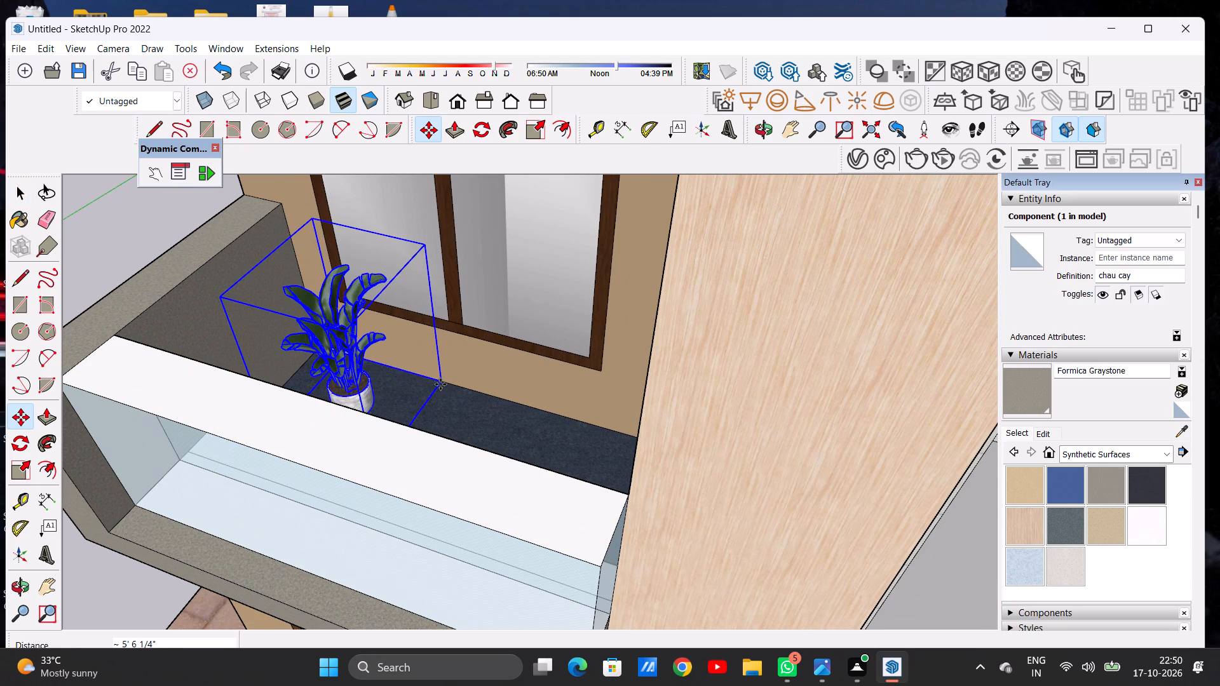
key(space)
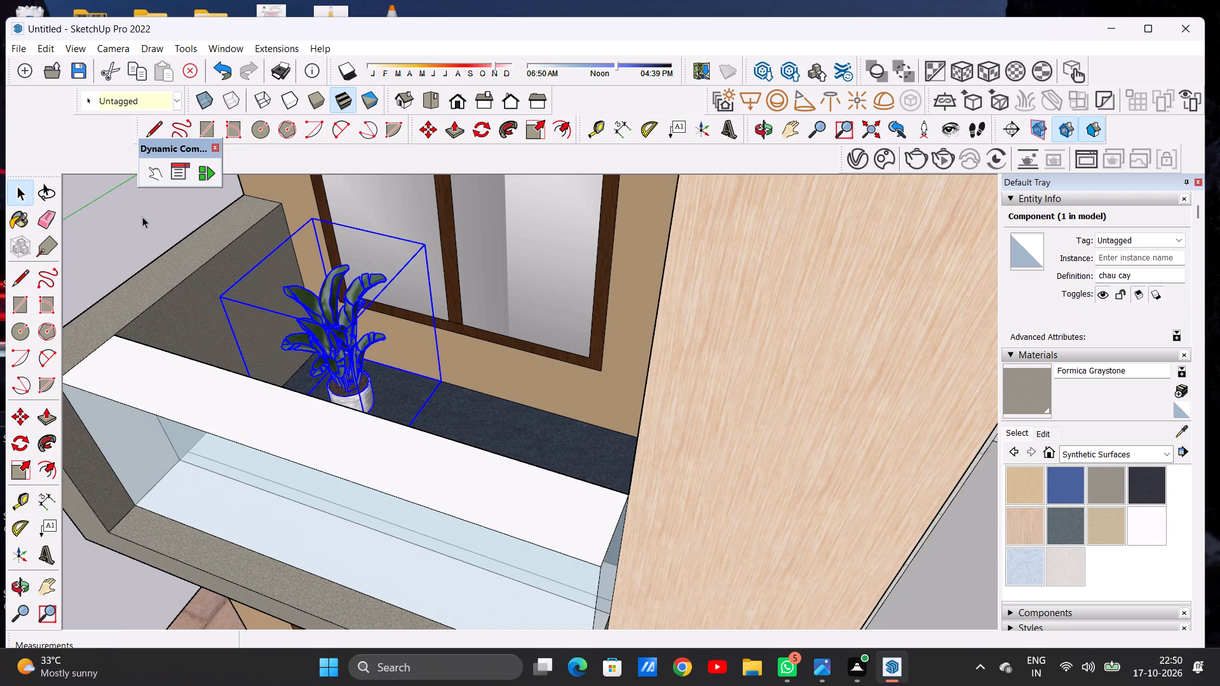
click(137, 218)
Scale the leafy potted plant taller along the blue axis by a factor of about 1.22.
scroll(390, 353, down, 6)
middle_drag(261, 337, 389, 334)
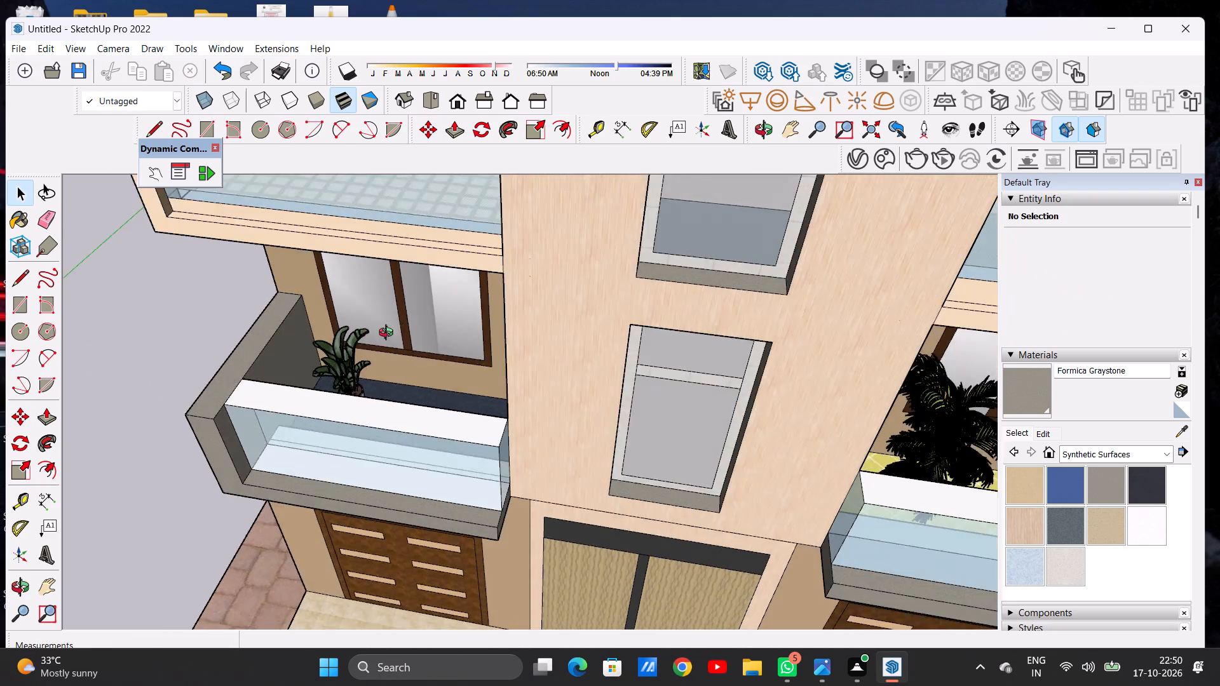
middle_drag(389, 334, 503, 319)
scroll(459, 364, down, 5)
middle_drag(467, 445, 462, 433)
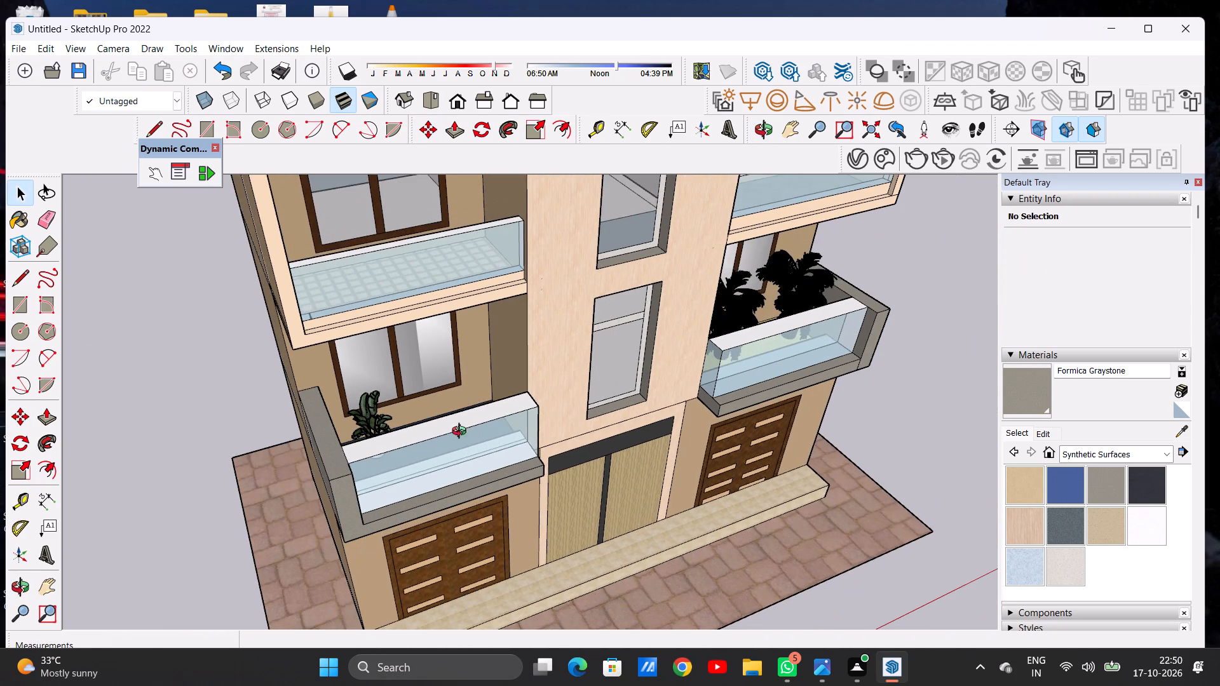
middle_drag(462, 433, 304, 380)
scroll(370, 355, up, 9)
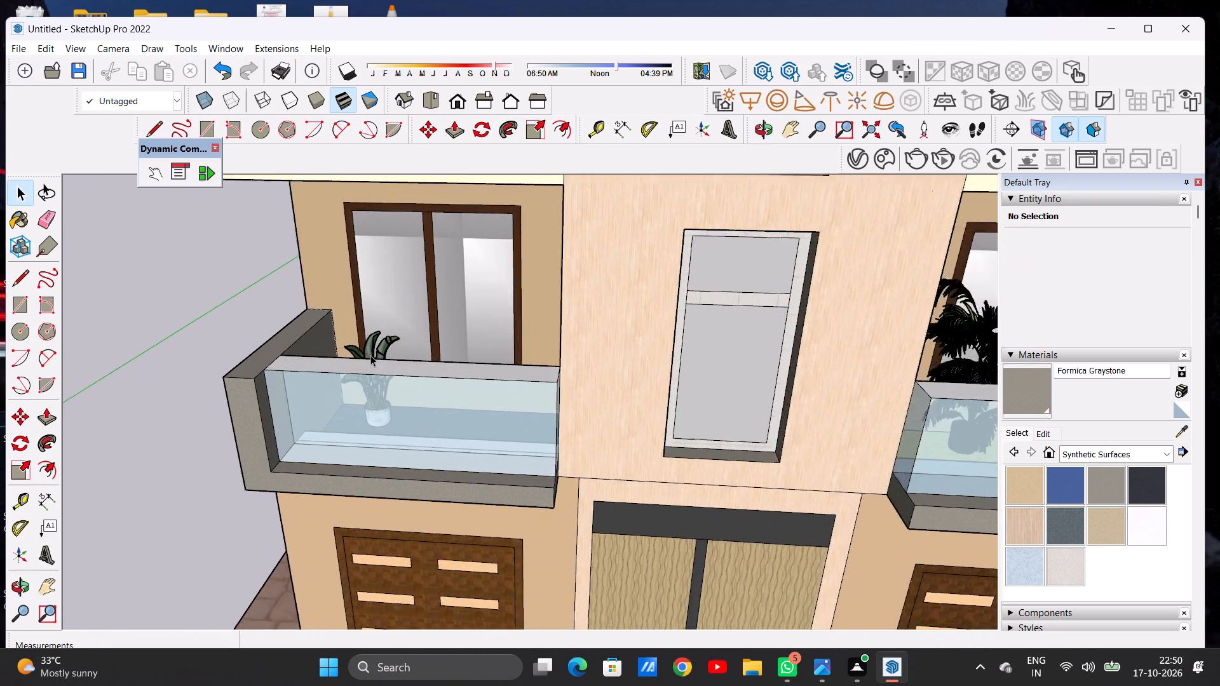
scroll(370, 355, up, 2)
middle_drag(395, 363, 378, 479)
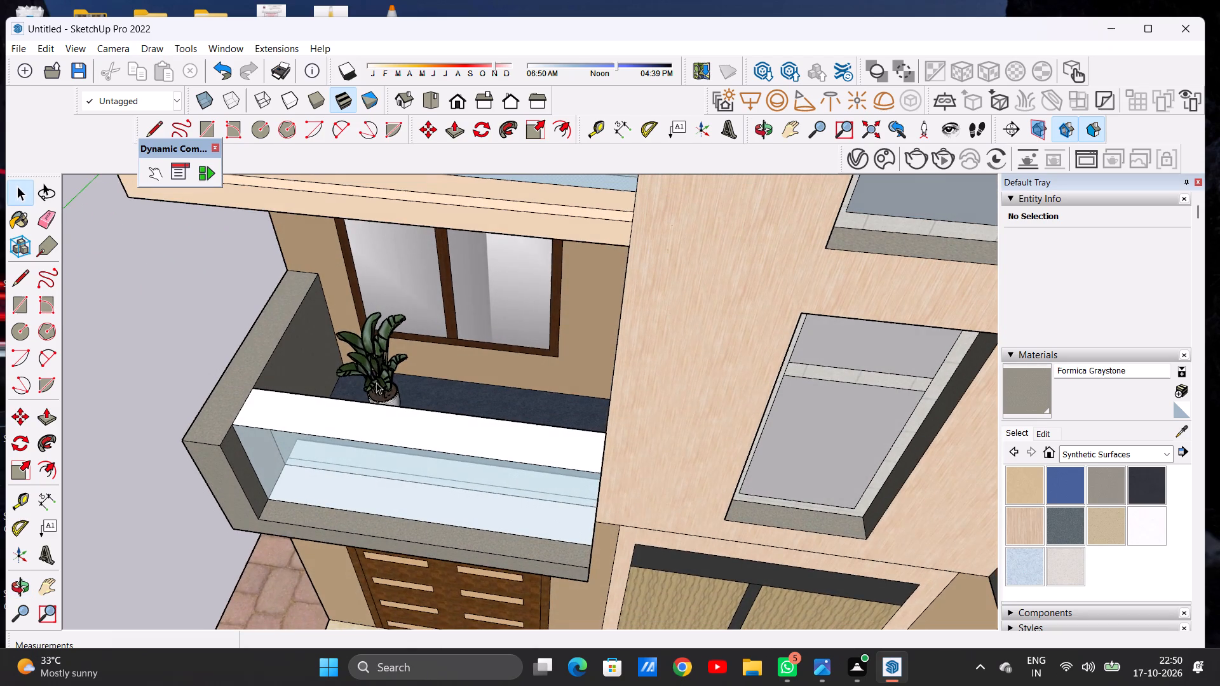
scroll(376, 382, up, 6)
click(376, 382)
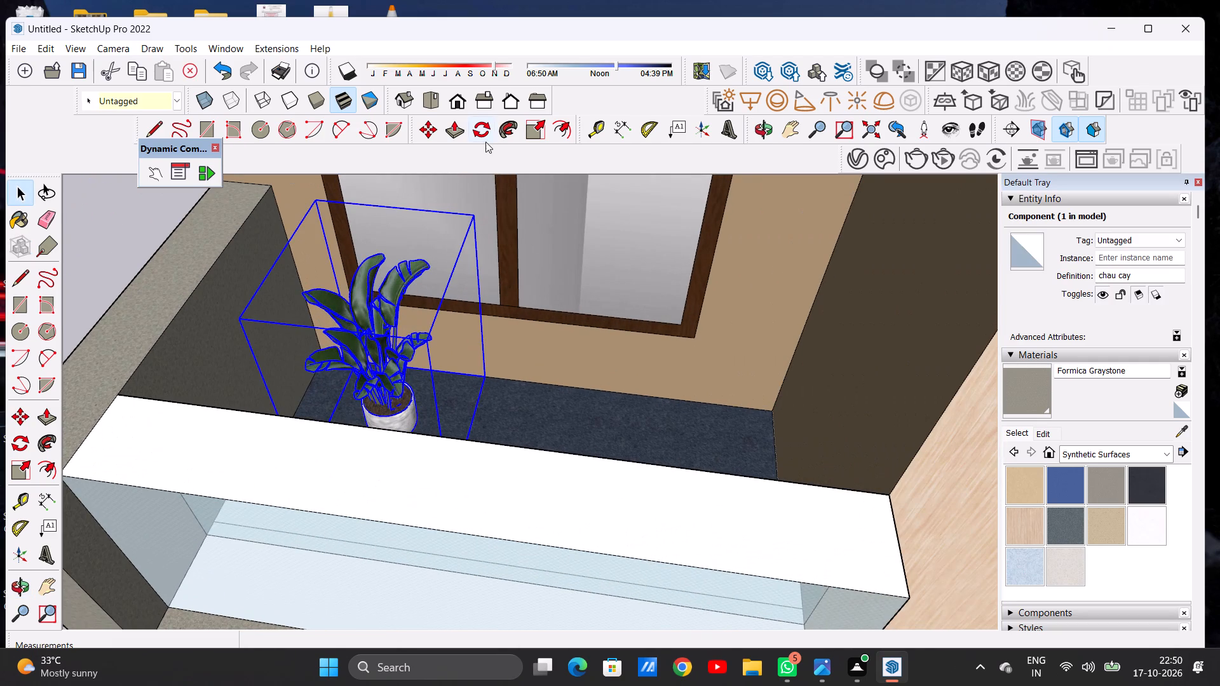
click(529, 125)
click(368, 267)
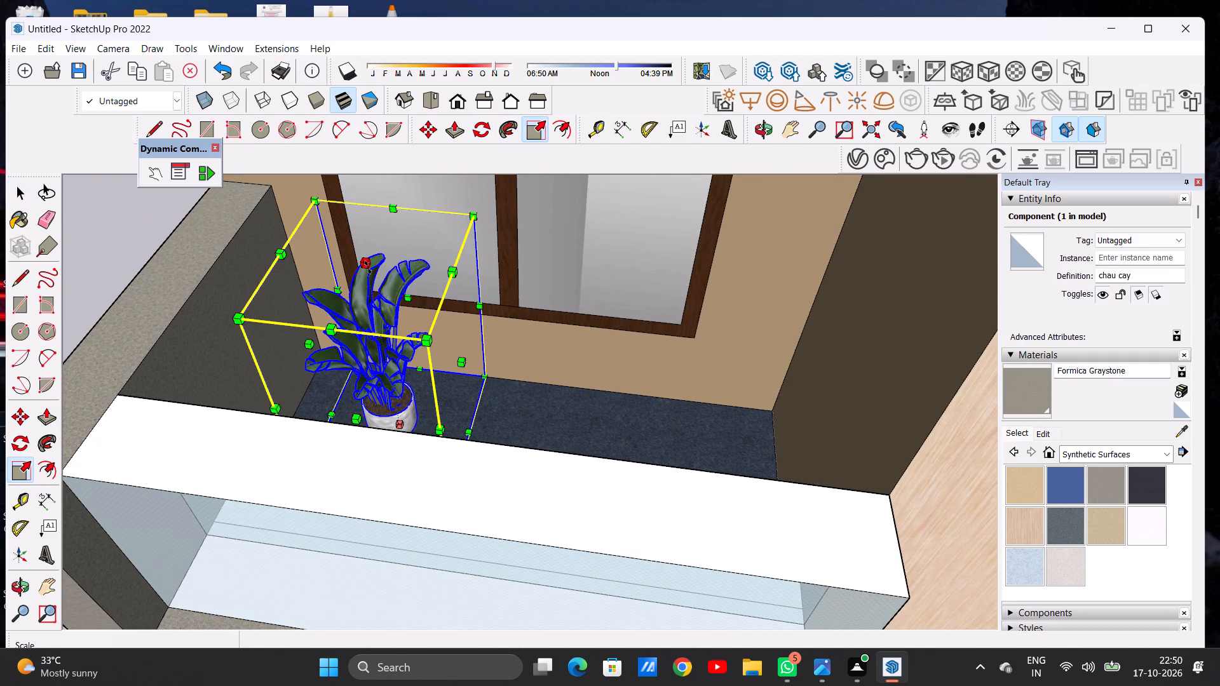
click(367, 213)
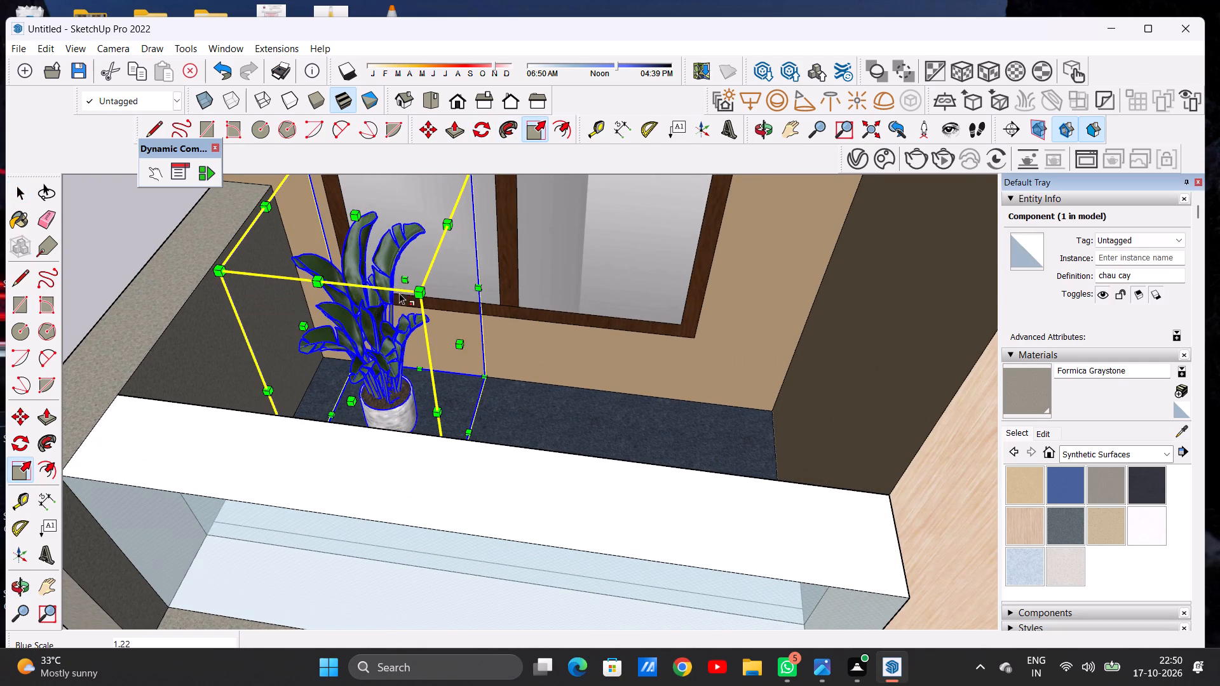
Widen the leafy potted plant along the red axis by a factor of about 1.1.
scroll(430, 317, down, 6)
middle_drag(443, 353, 377, 276)
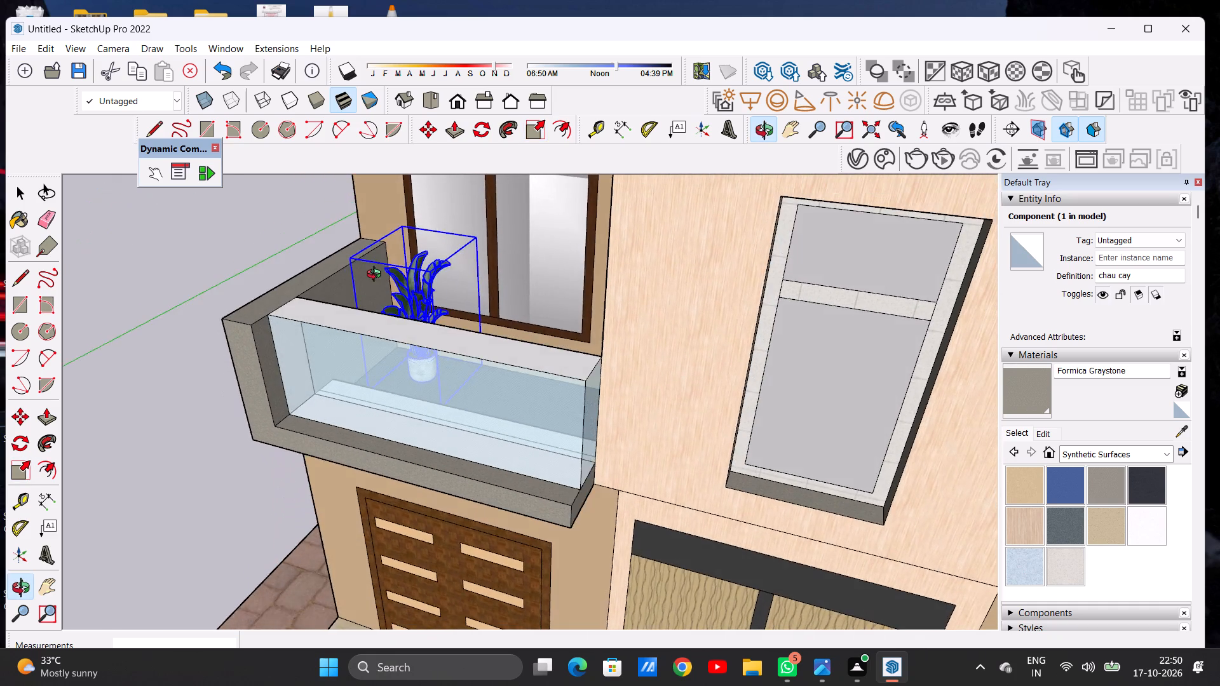
middle_drag(377, 276, 397, 341)
scroll(427, 332, up, 4)
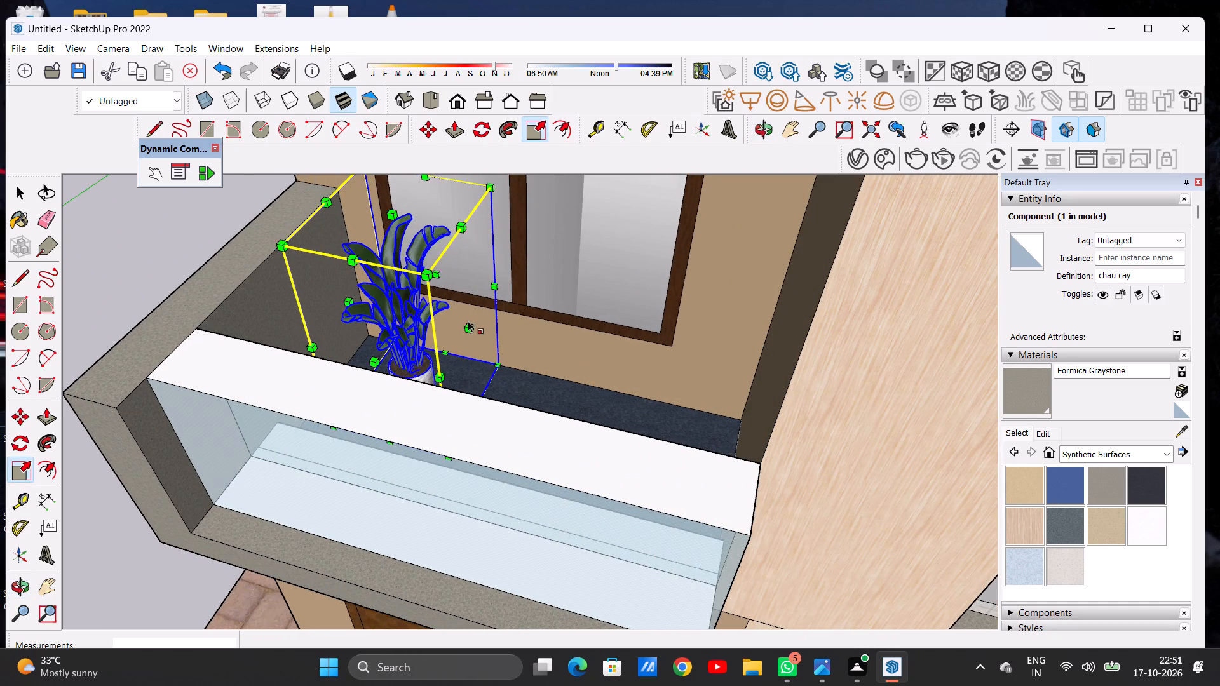
click(469, 325)
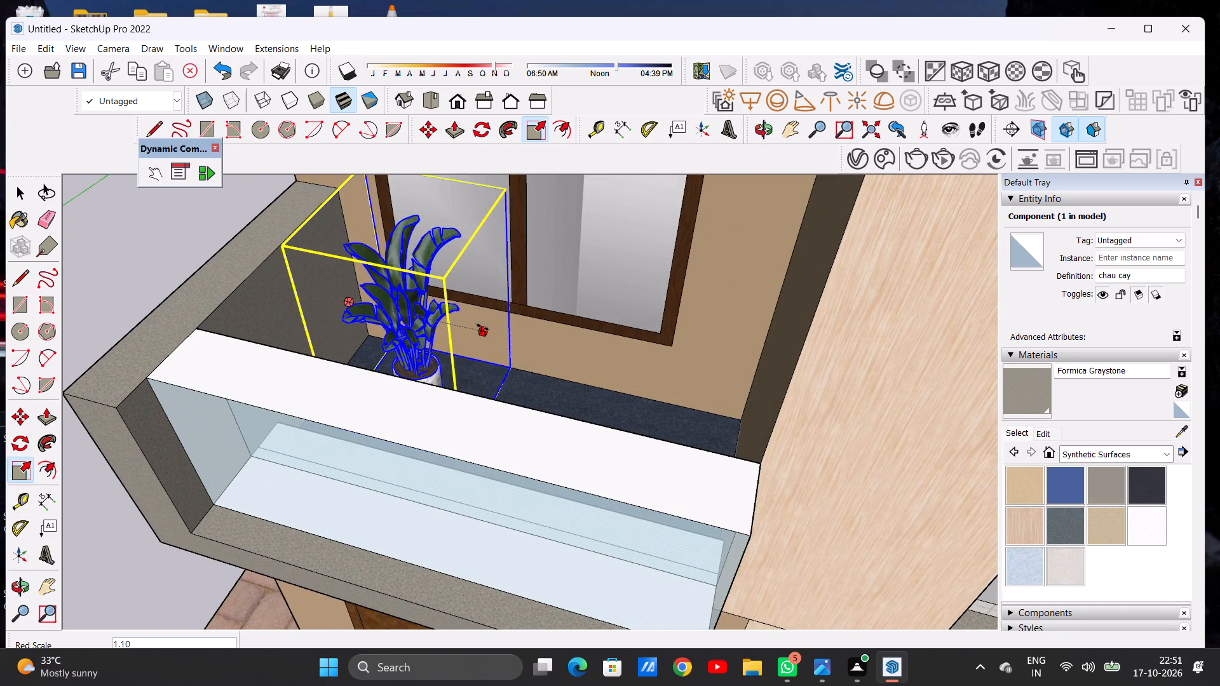
click(482, 327)
click(471, 327)
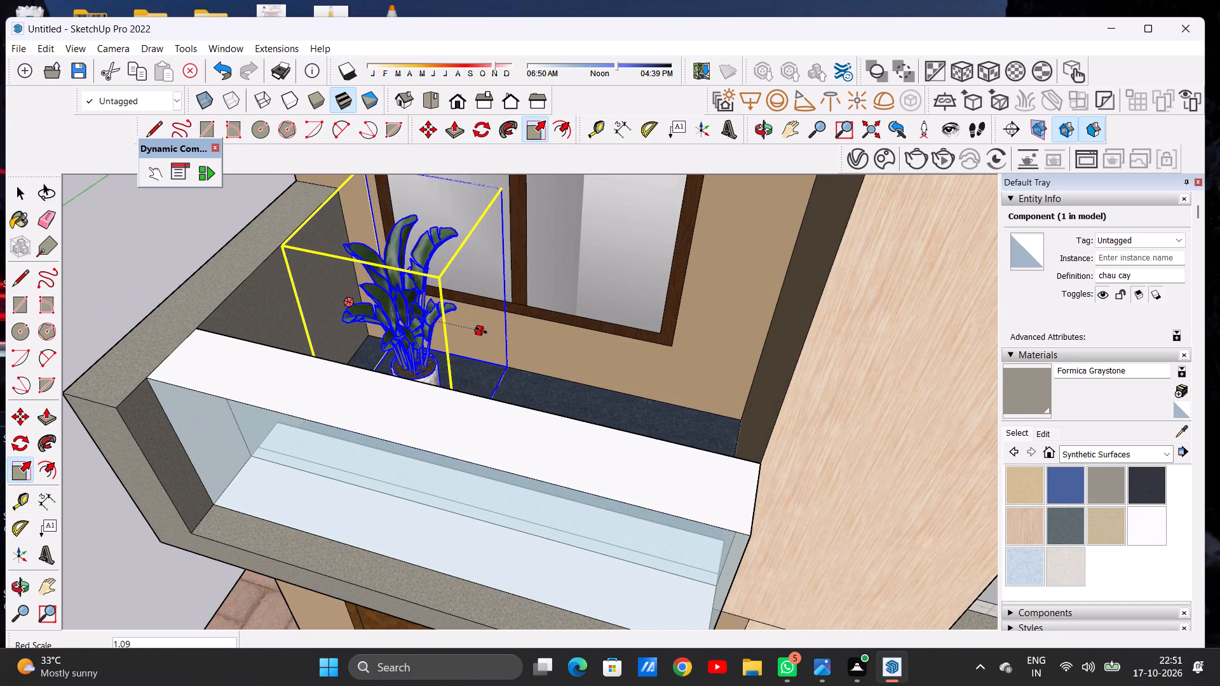
click(494, 333)
Scale the leafy potted plant taller again along the blue axis by a factor of about 1.19.
scroll(437, 347, down, 4)
middle_drag(442, 349, 444, 344)
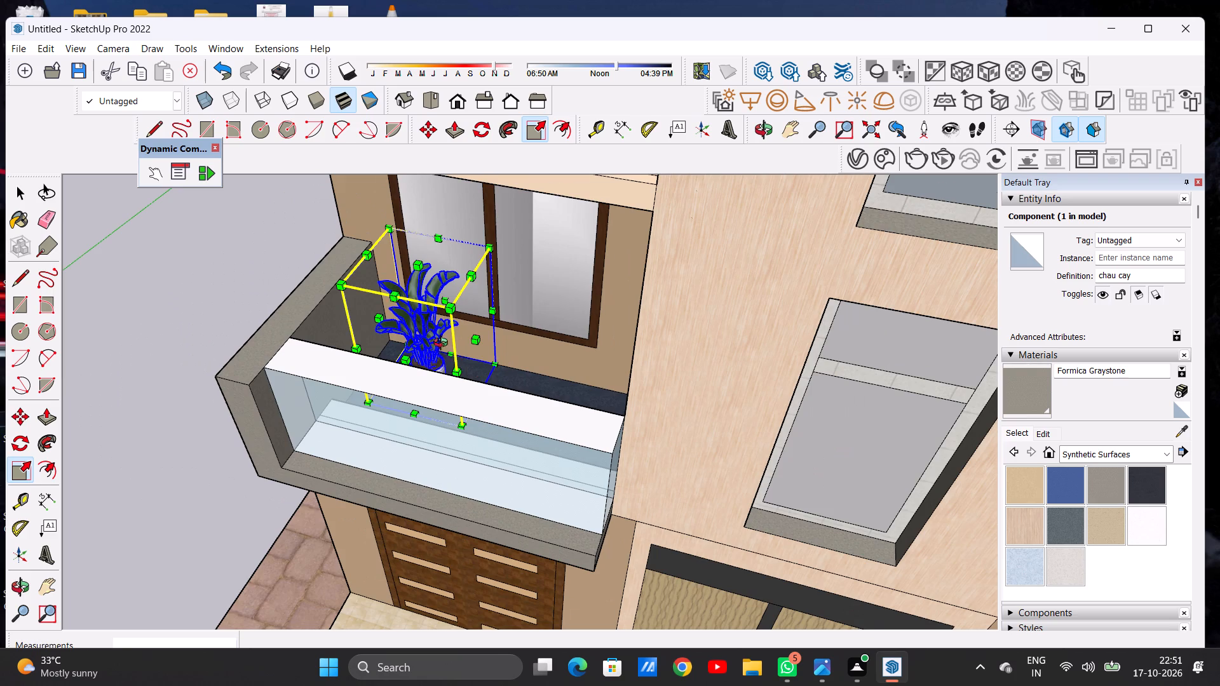
middle_drag(444, 344, 511, 243)
scroll(431, 248, up, 3)
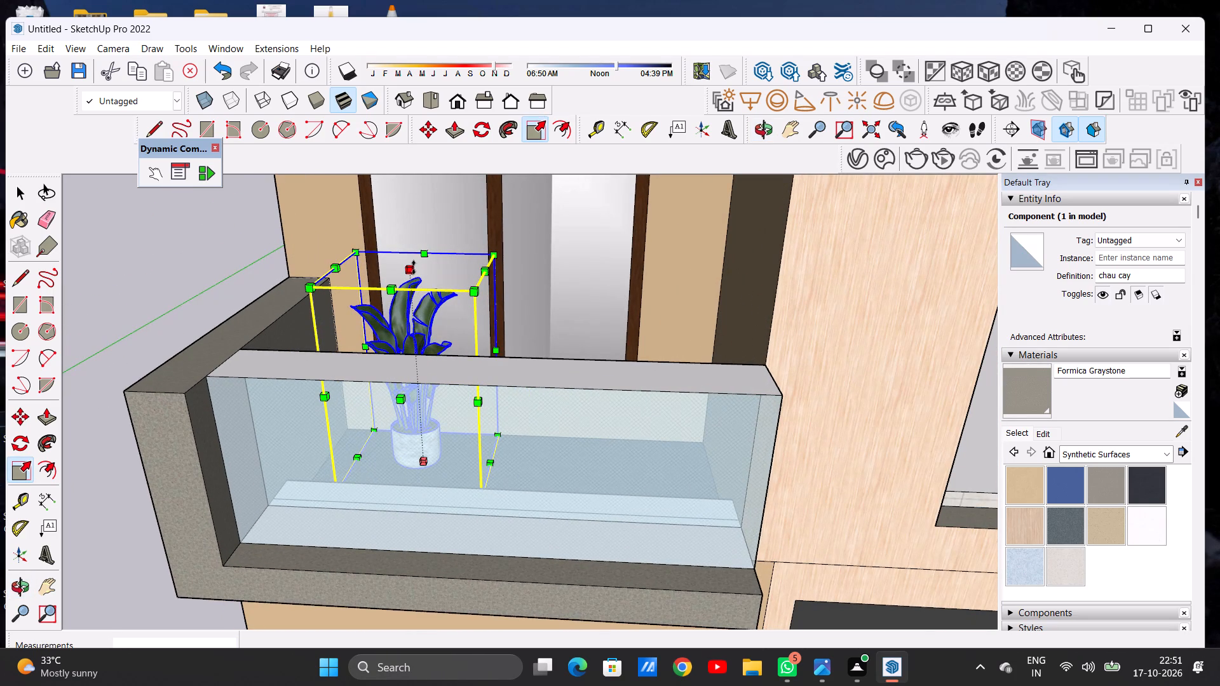
click(414, 269)
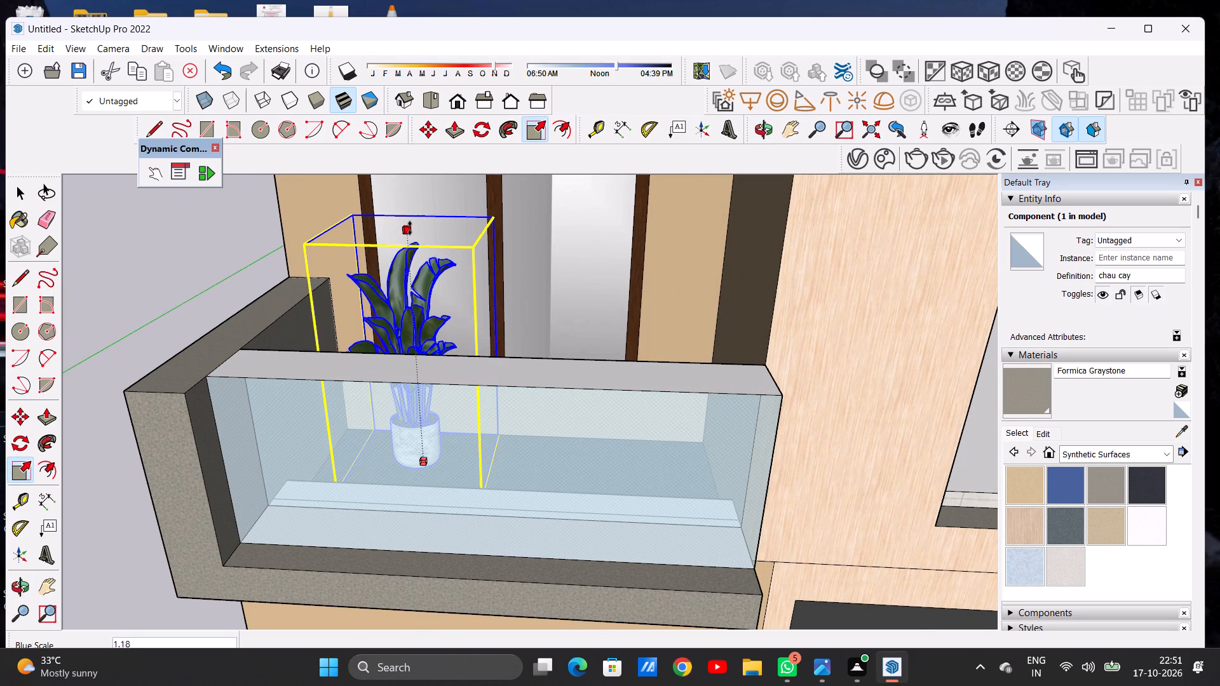
click(410, 228)
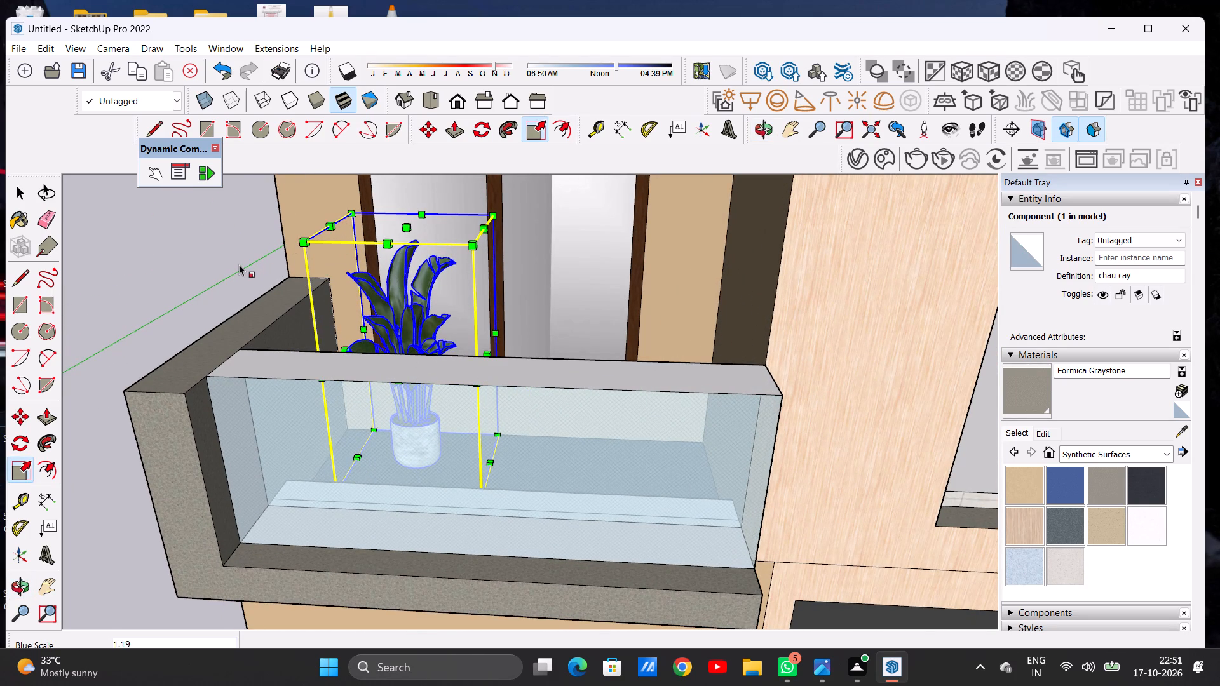
key(space)
click(210, 245)
Examine the enlarged potted plant on its balcony from the front, from above and from the outer end wall.
scroll(281, 334, down, 4)
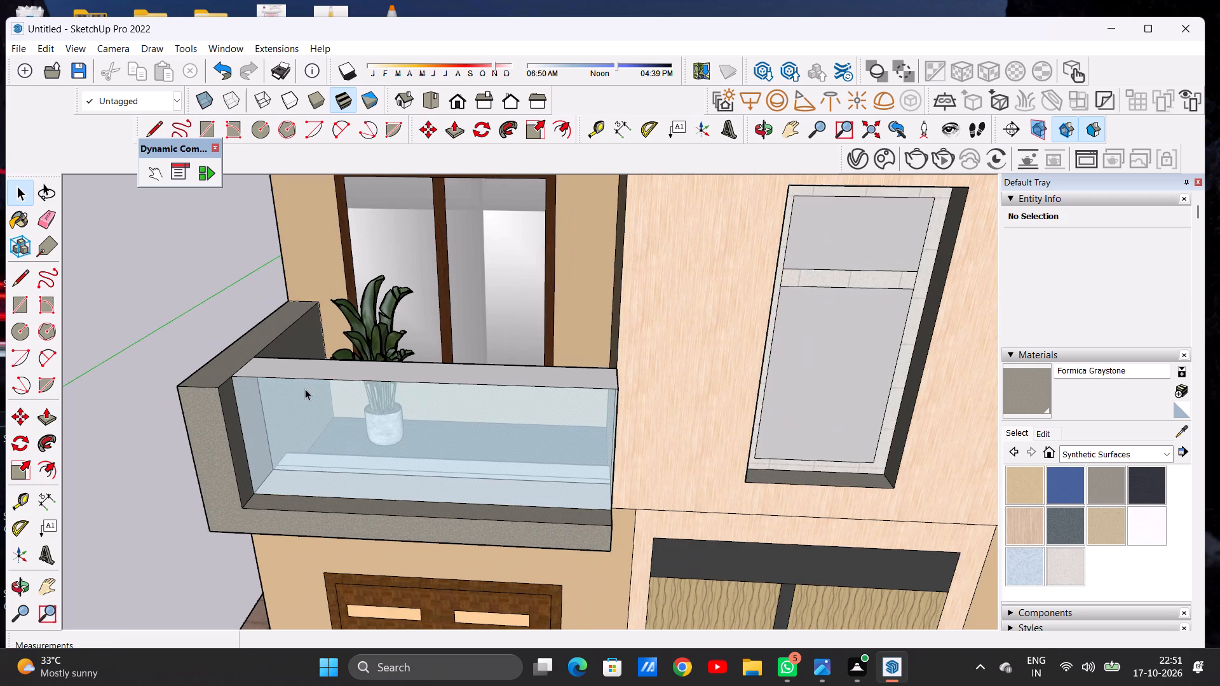
scroll(330, 389, down, 5)
middle_drag(350, 400, 411, 335)
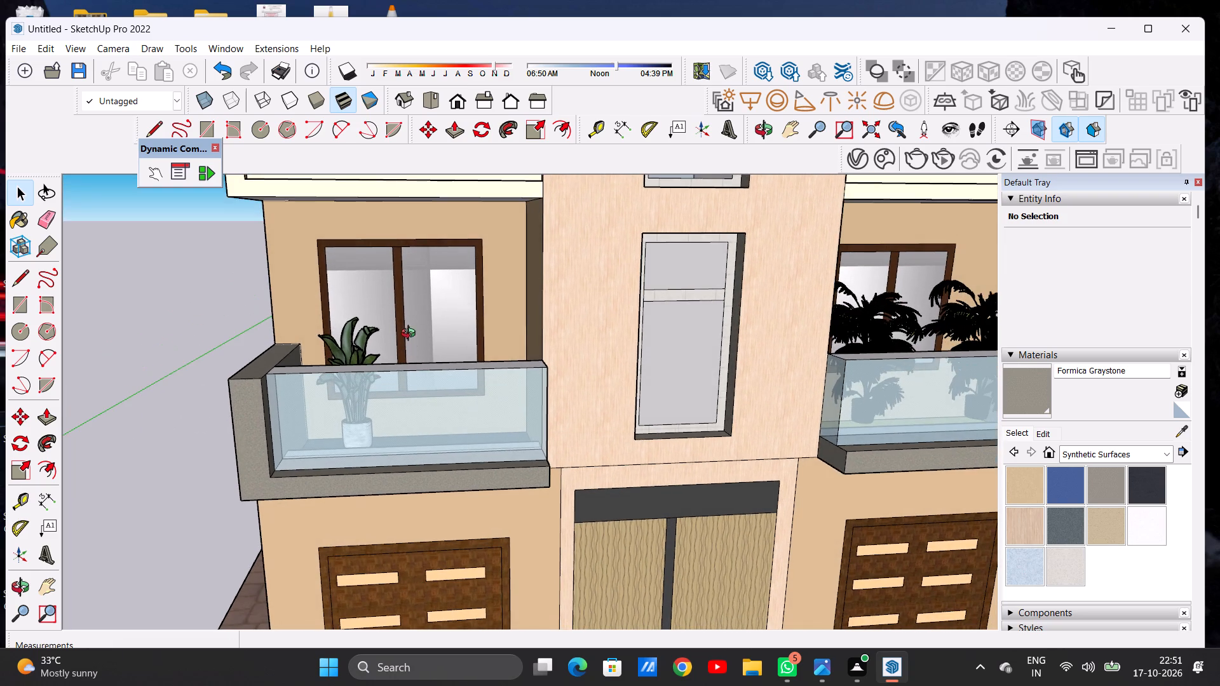
middle_drag(407, 393, 360, 513)
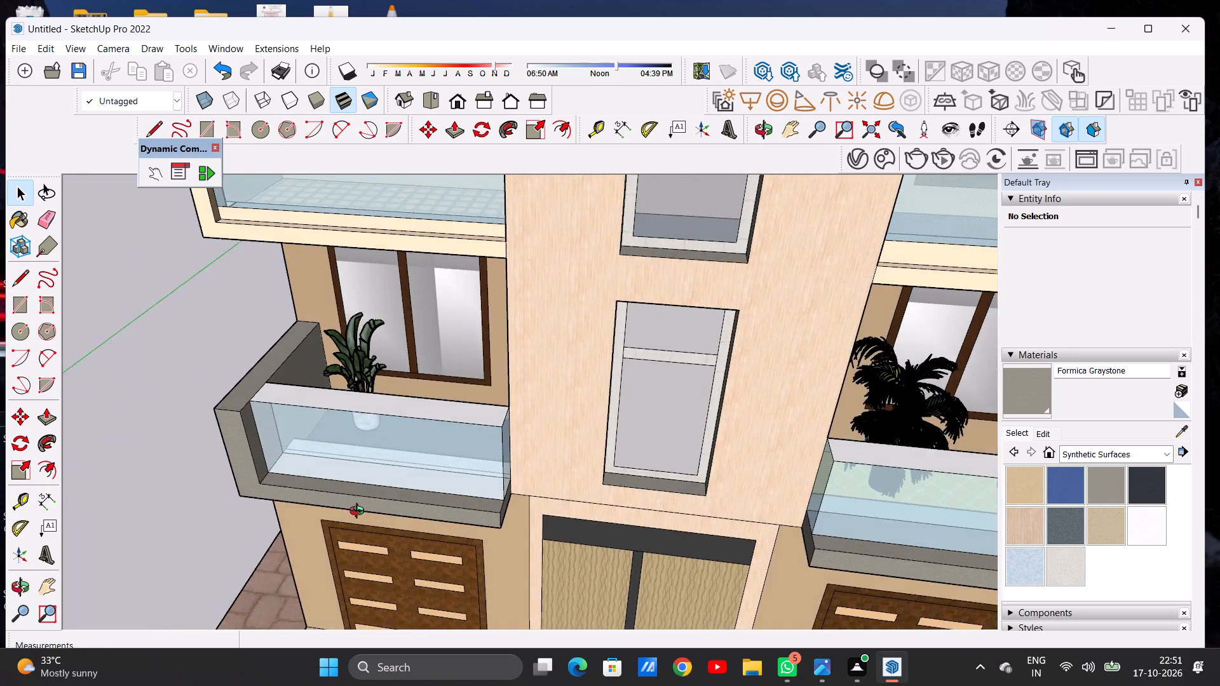
middle_drag(360, 513, 386, 431)
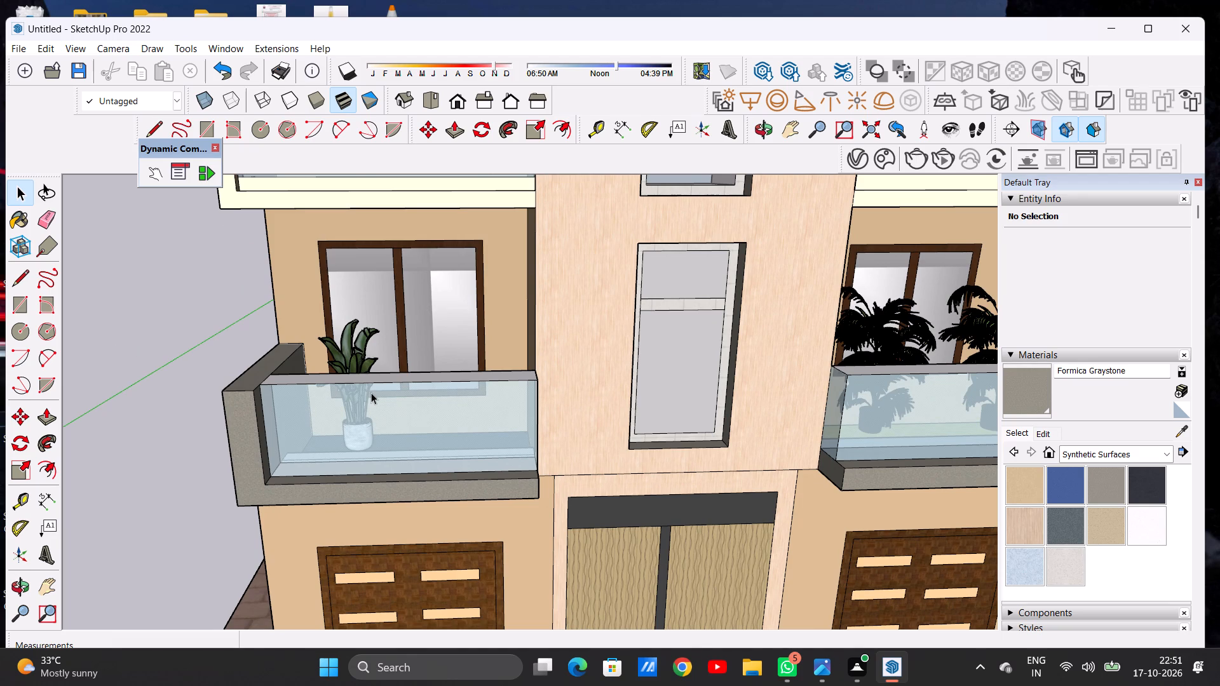
middle_drag(399, 386, 514, 519)
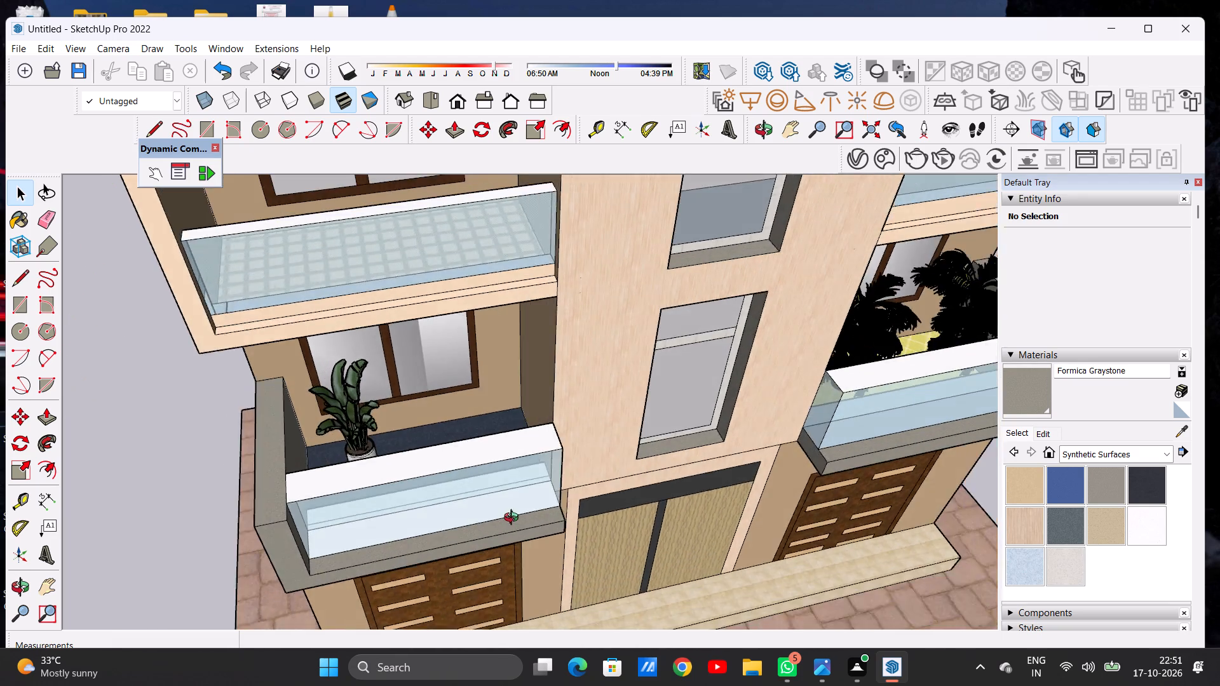
middle_drag(514, 519, 689, 467)
scroll(471, 466, up, 2)
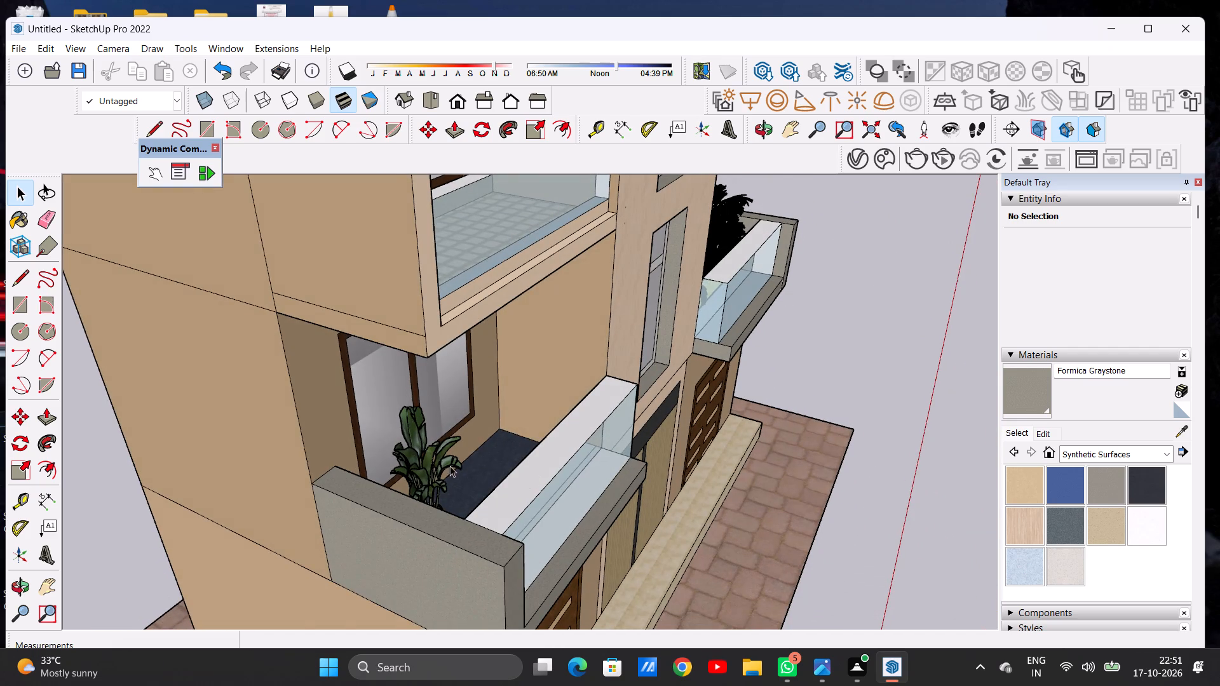
scroll(450, 466, up, 11)
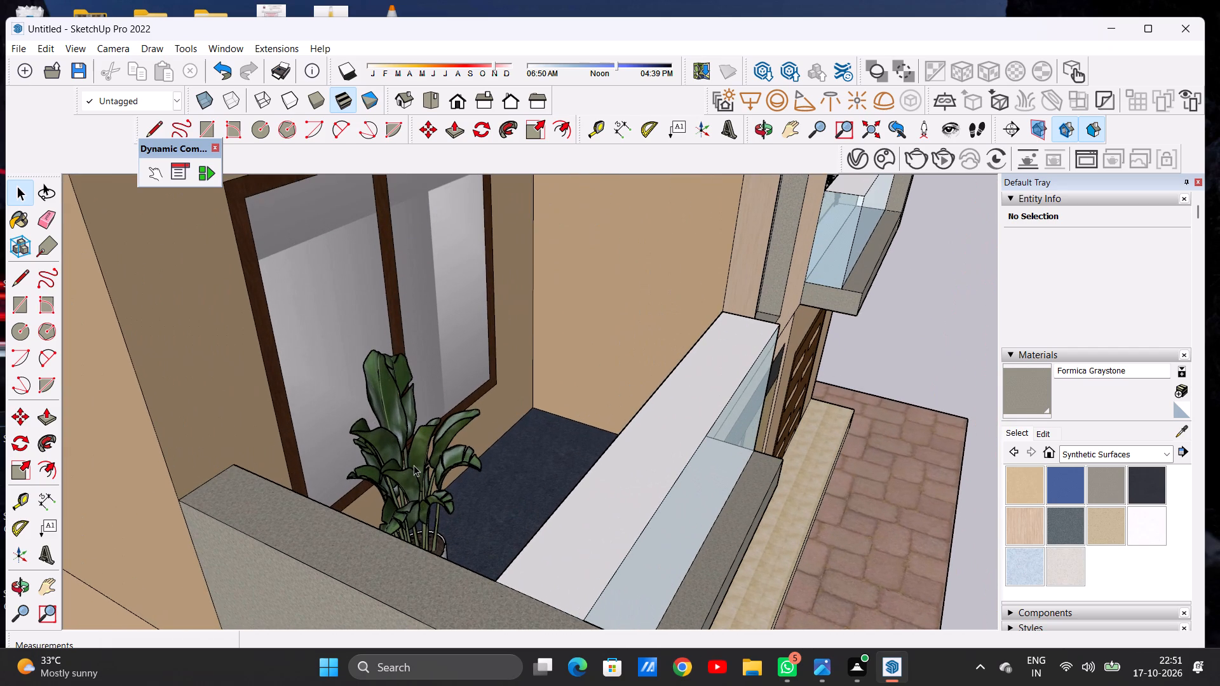
Copy the leafy potted plant about 9' 4 1/2" along the red axis to the other end of the same balcony.
click(414, 465)
middle_drag(425, 477, 472, 540)
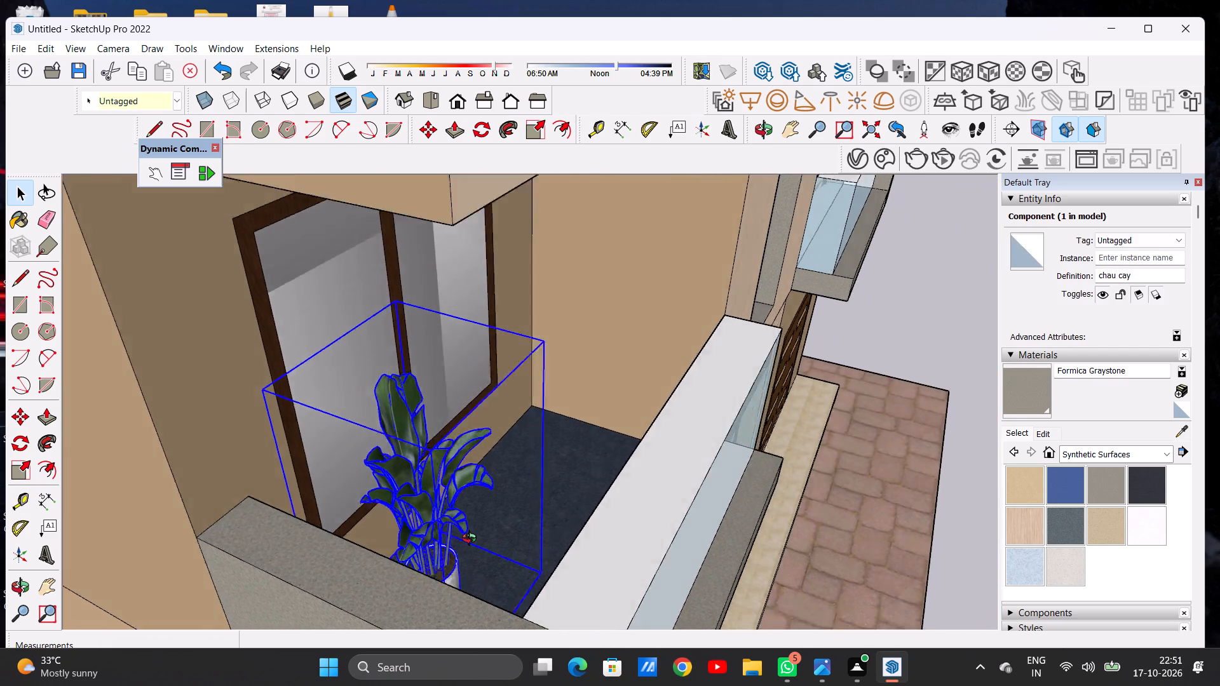
middle_drag(472, 540, 224, 488)
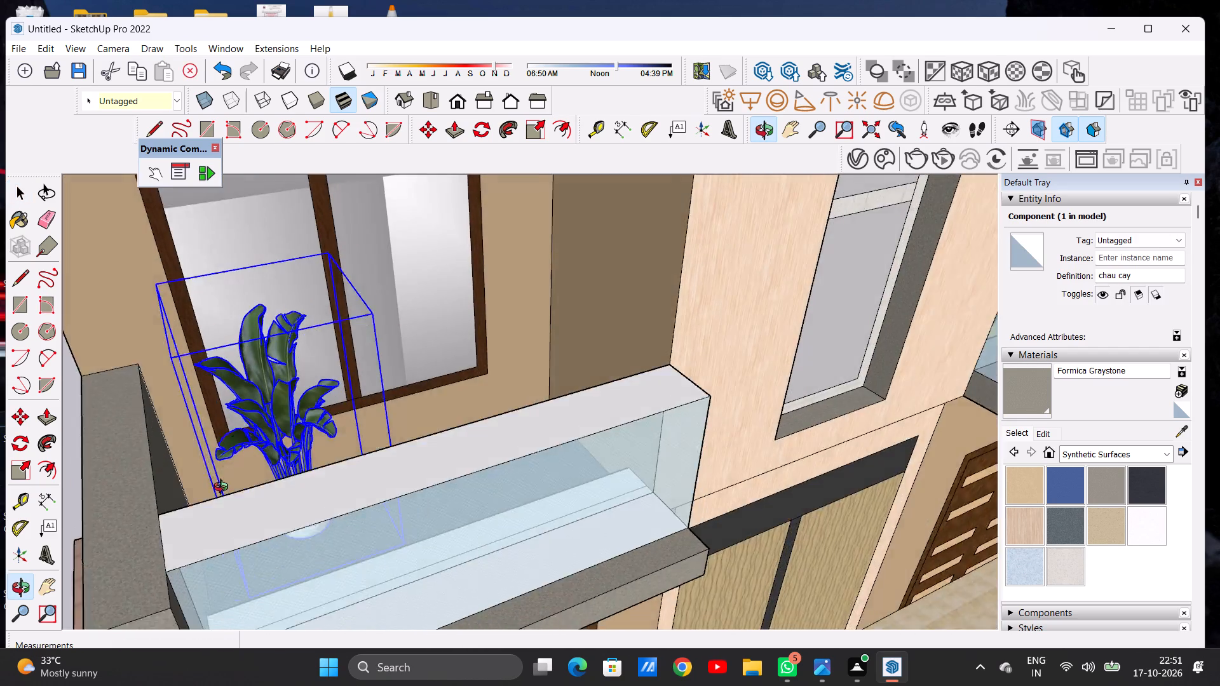
middle_drag(224, 488, 177, 478)
key(m)
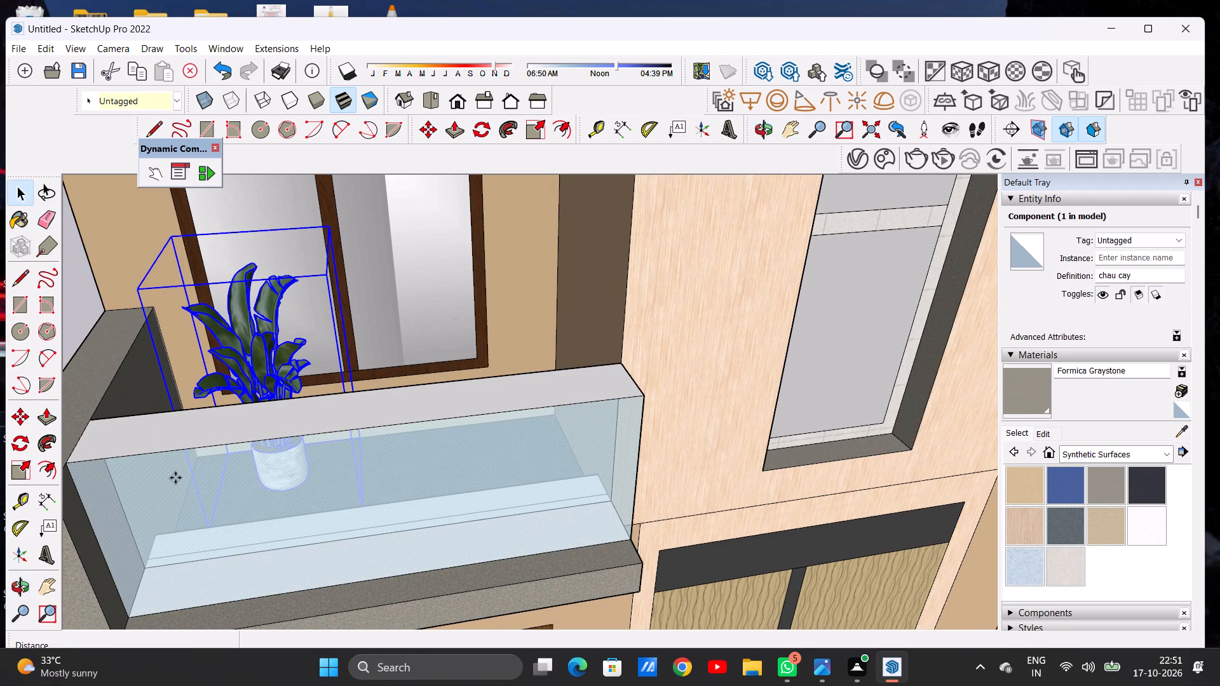
click(363, 511)
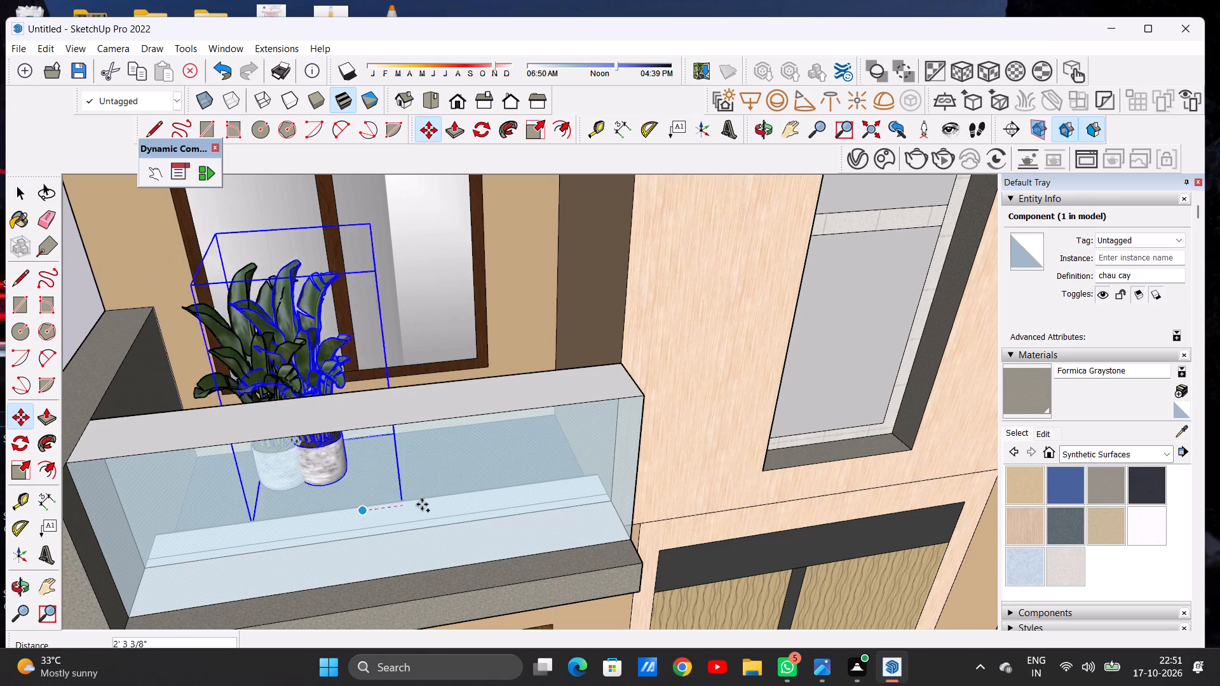
click(595, 483)
key(space)
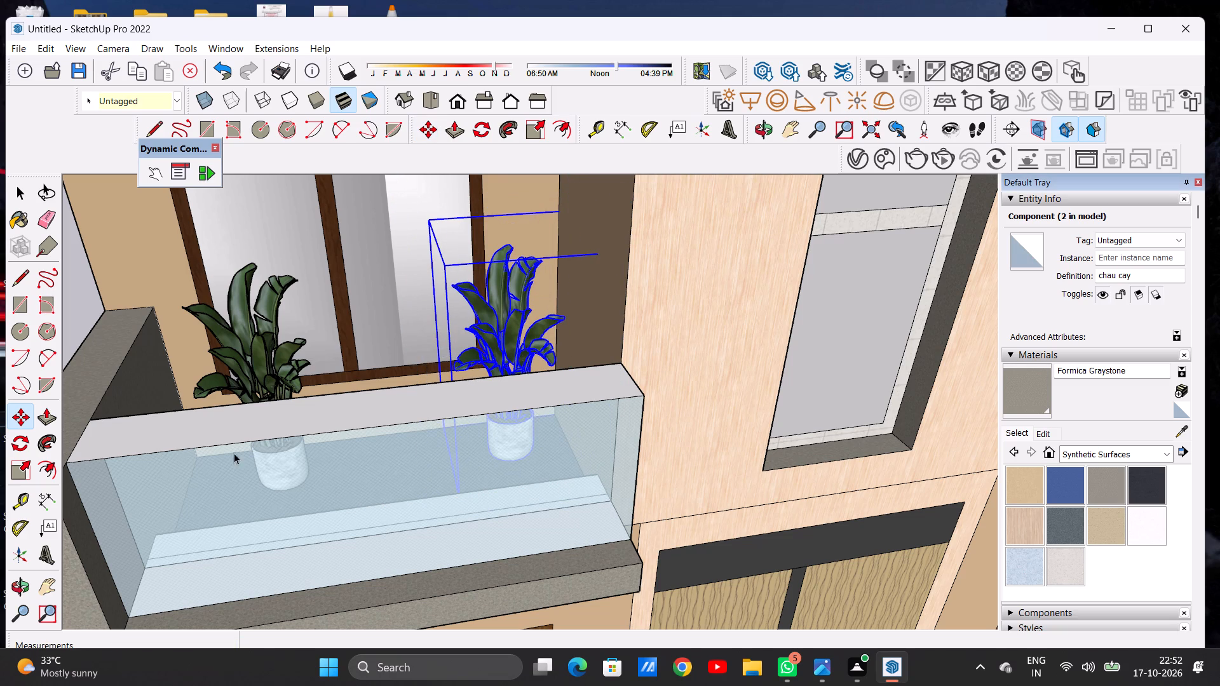
click(76, 301)
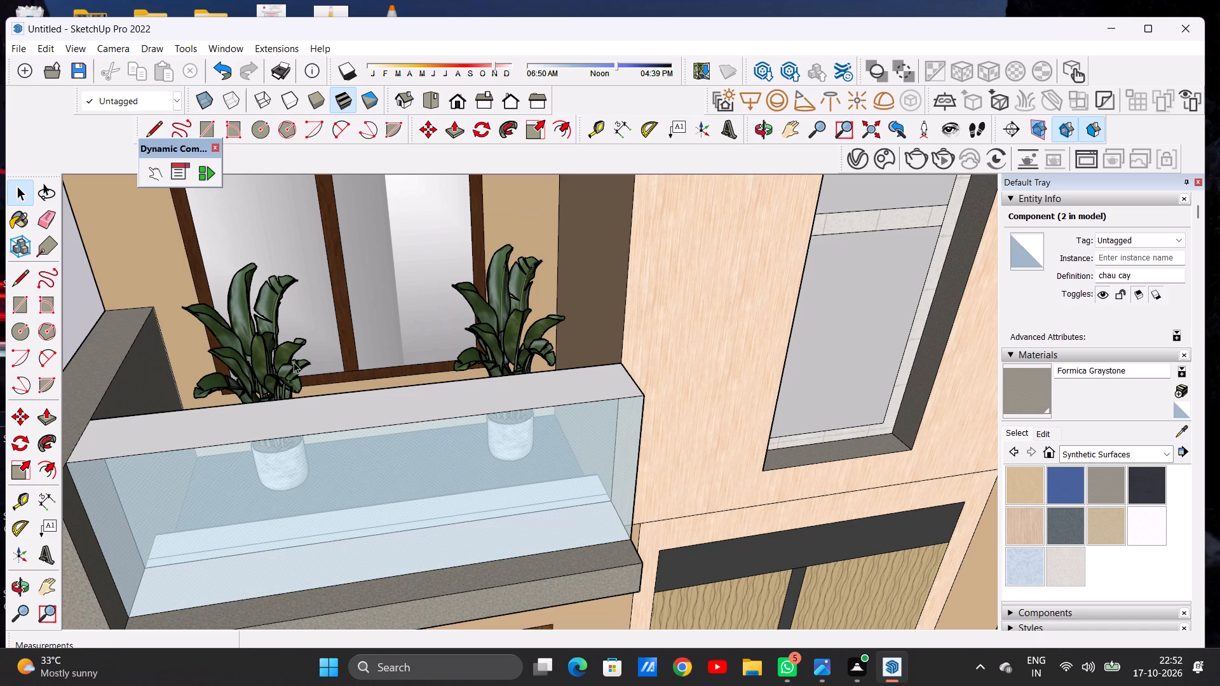
Examine the two leafy potted plants on their balcony from the front, from the outer end wall and up close.
scroll(434, 394, down, 6)
scroll(513, 407, down, 5)
middle_drag(350, 384, 424, 386)
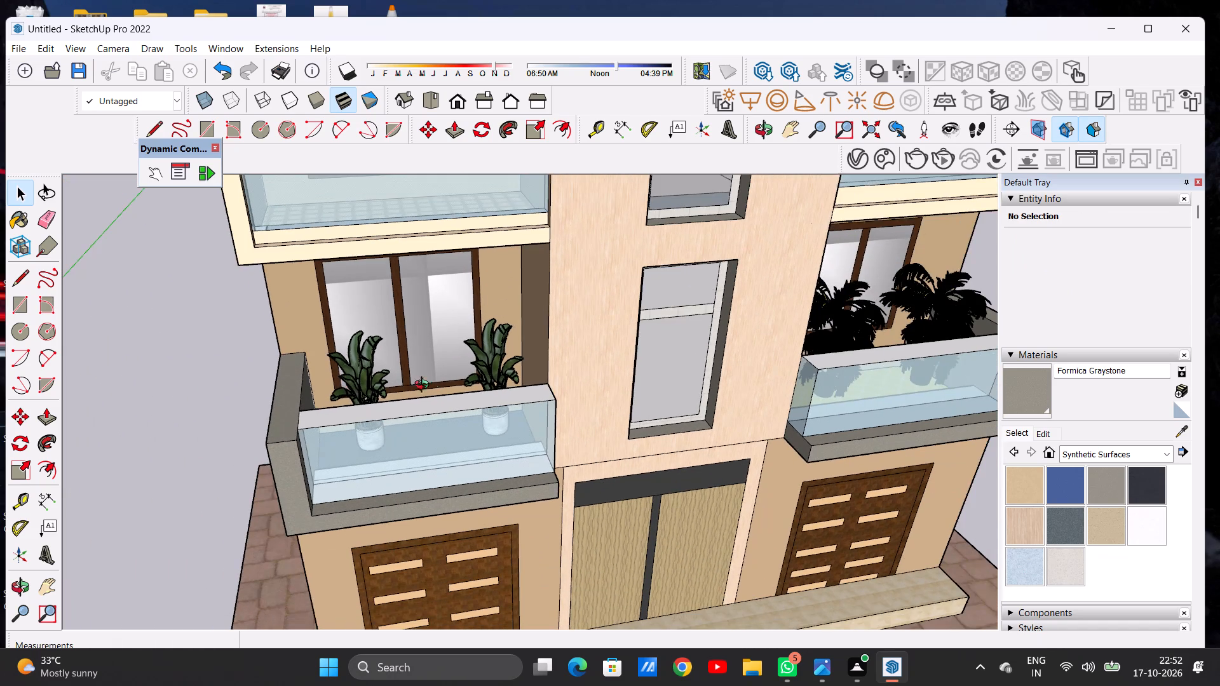
middle_drag(424, 386, 569, 391)
scroll(510, 400, up, 13)
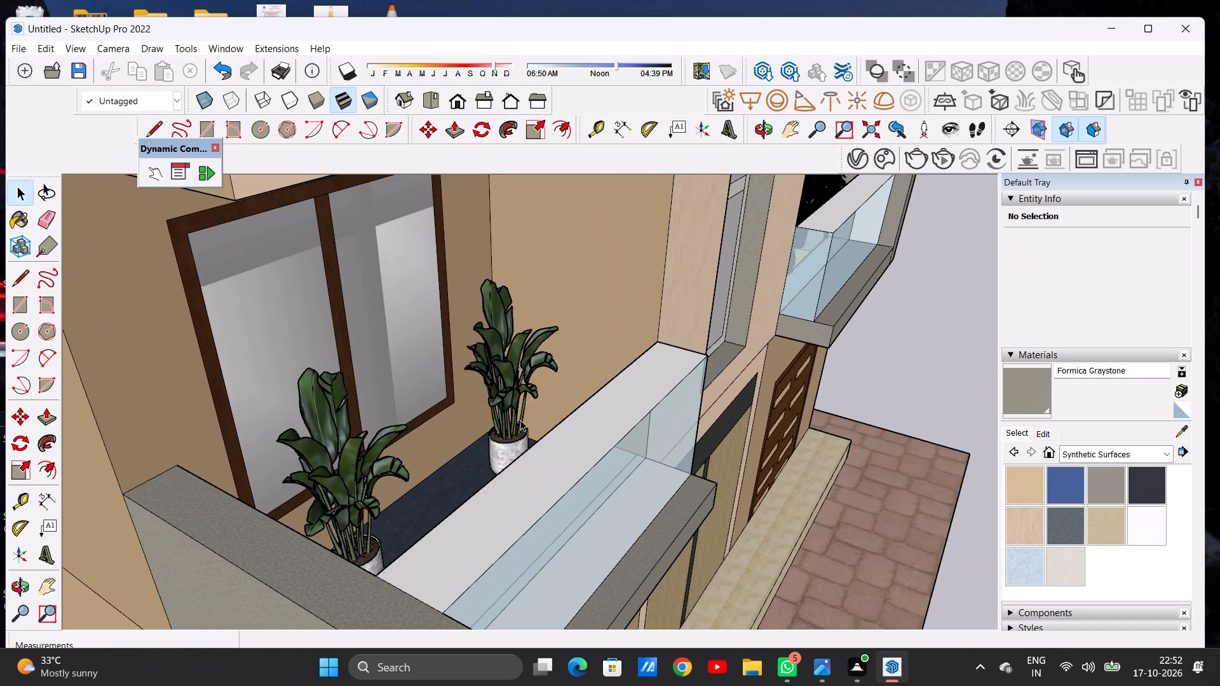
scroll(520, 420, up, 10)
middle_drag(458, 356, 530, 356)
middle_drag(524, 359, 396, 386)
scroll(454, 403, down, 15)
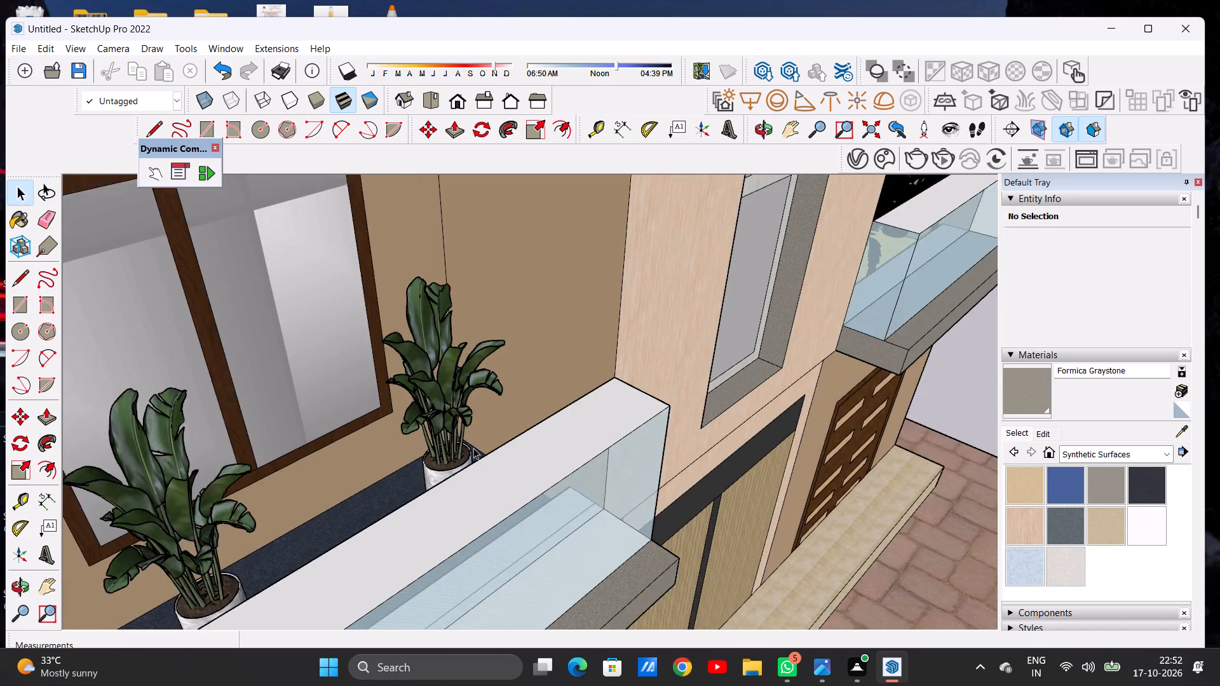
scroll(473, 448, down, 16)
middle_drag(499, 445, 178, 419)
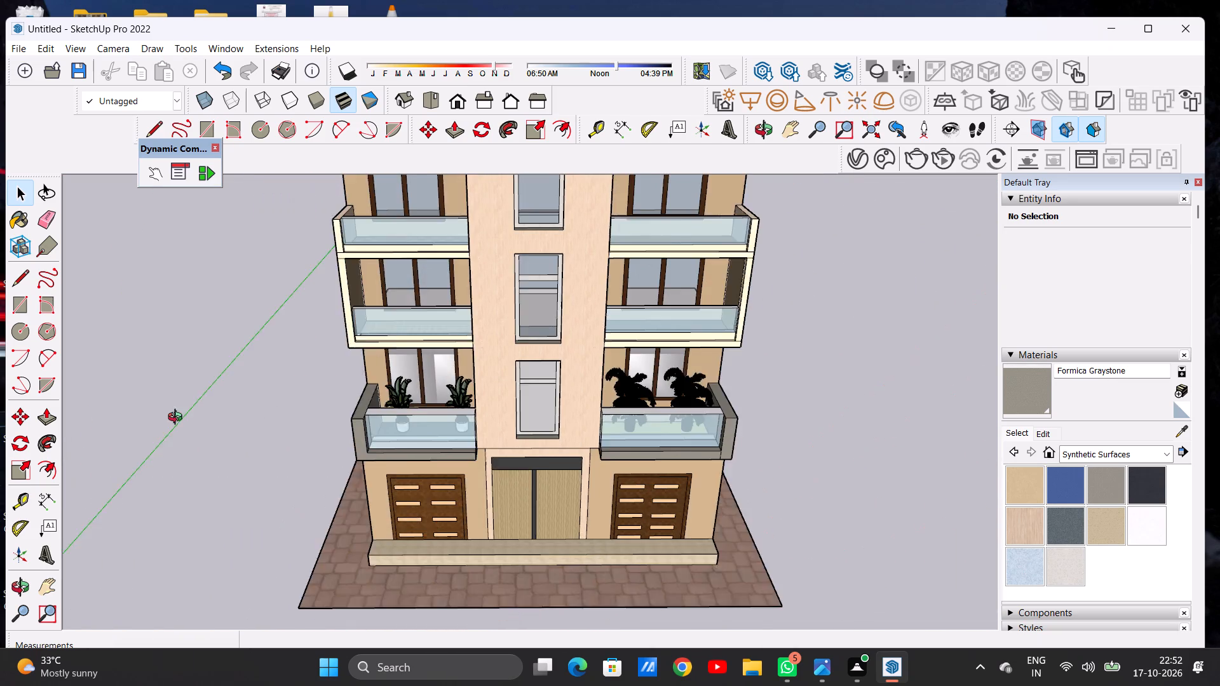
middle_drag(178, 419, 151, 419)
scroll(398, 371, up, 15)
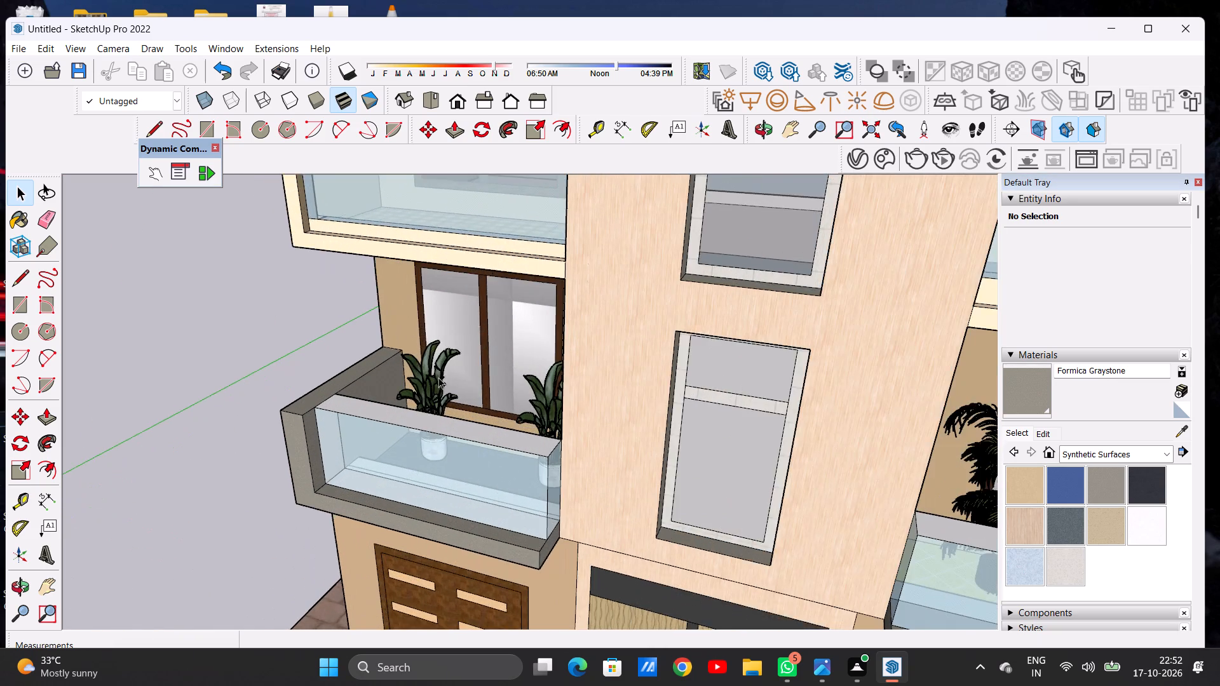
scroll(438, 377, up, 4)
middle_drag(460, 386, 412, 405)
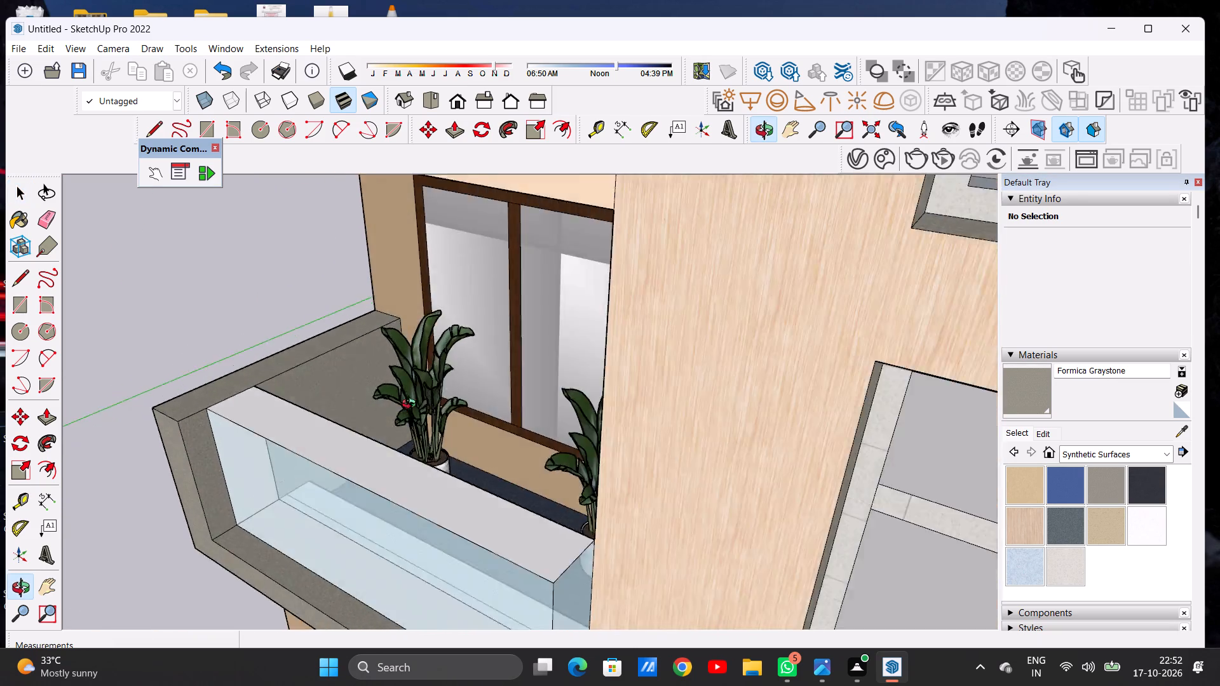
middle_drag(412, 405, 541, 386)
Examine the whole front facade, comparing the leafy plants with the palms on the opposite first-floor balcony.
scroll(447, 413, down, 15)
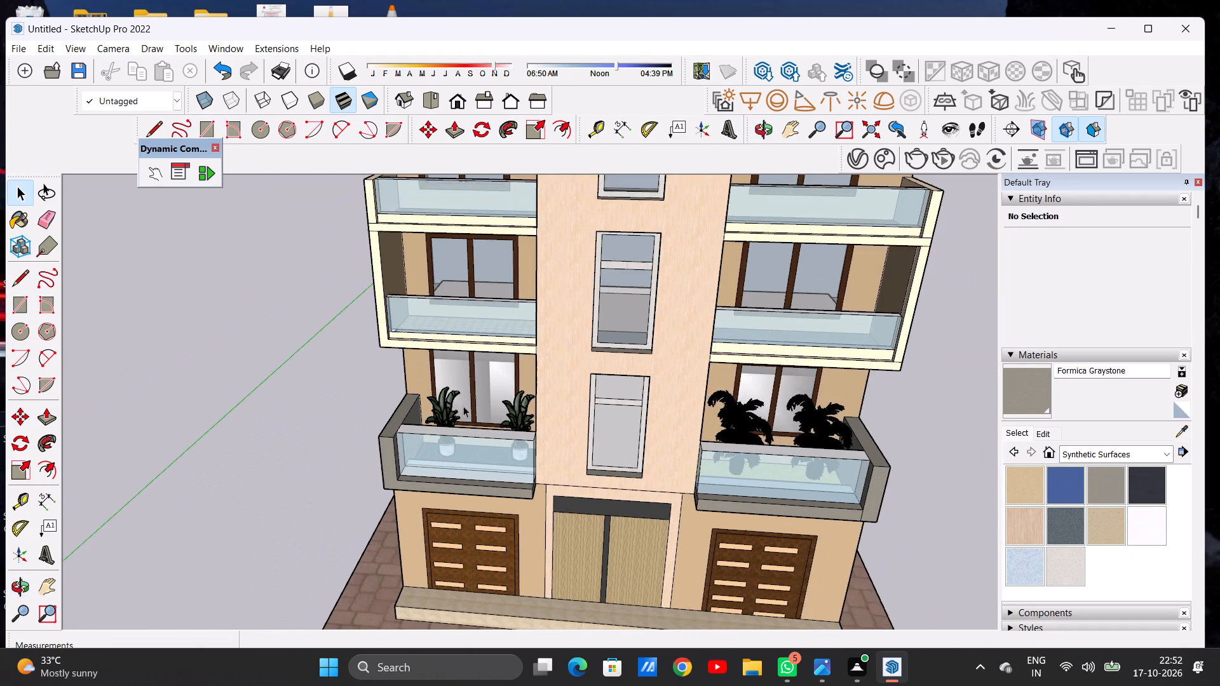
scroll(463, 406, down, 15)
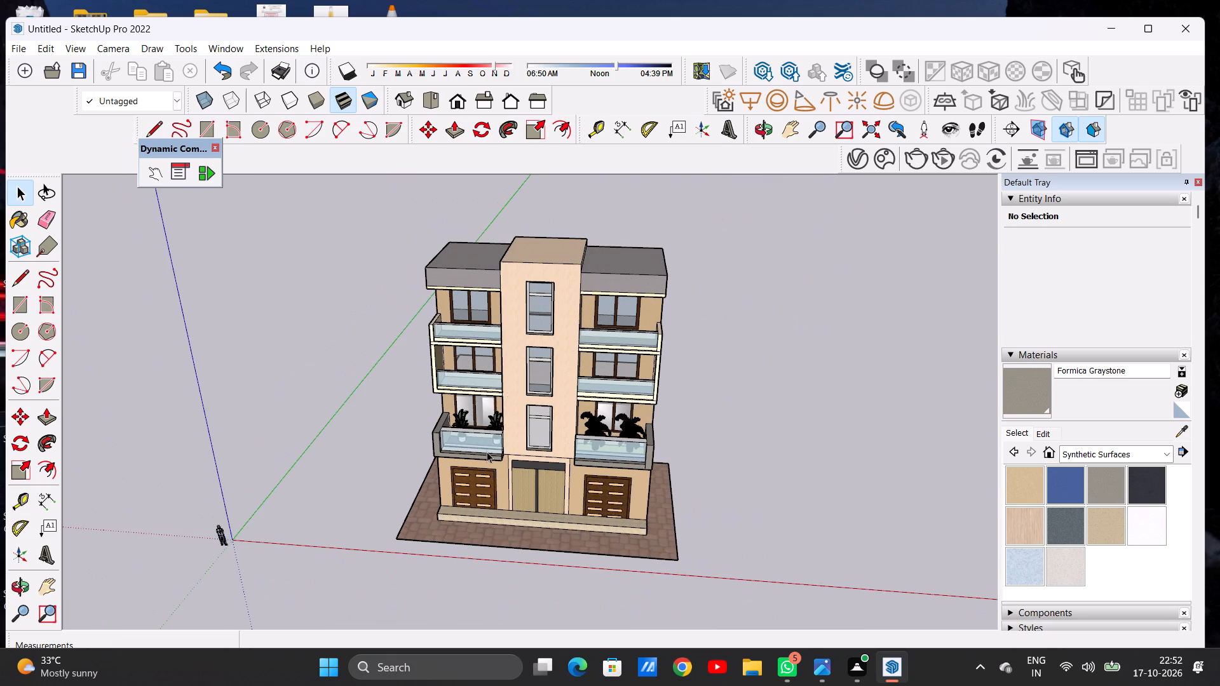
scroll(487, 452, down, 5)
scroll(484, 433, up, 5)
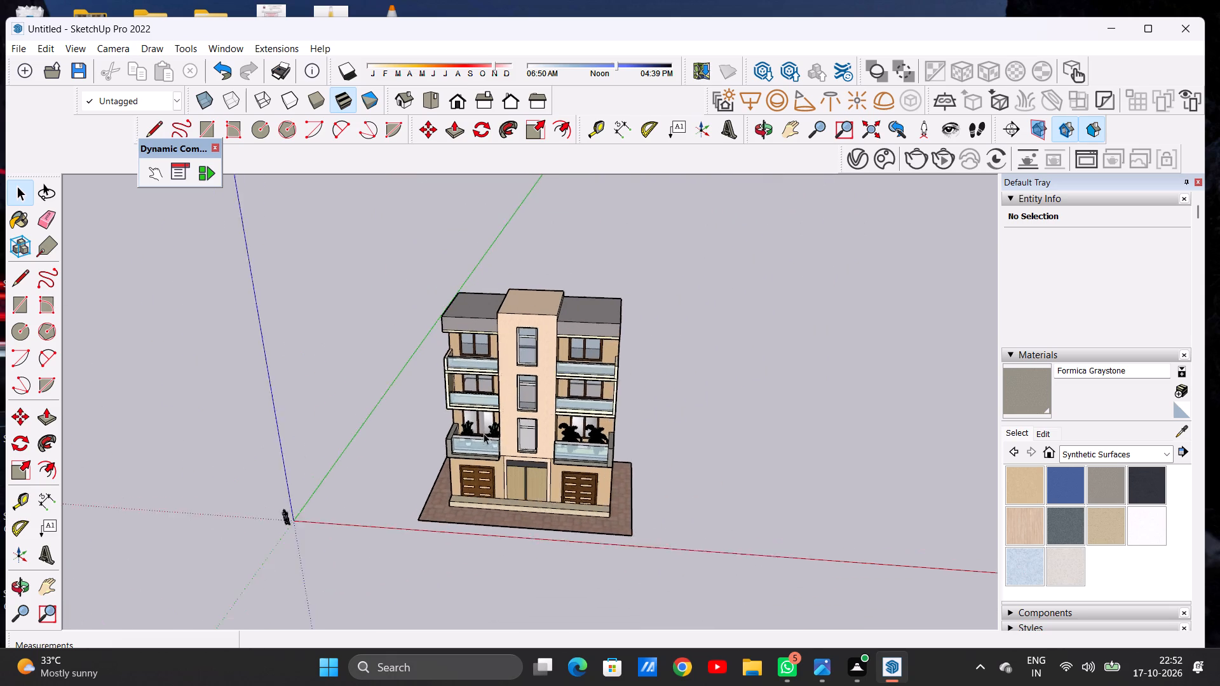
scroll(484, 433, up, 10)
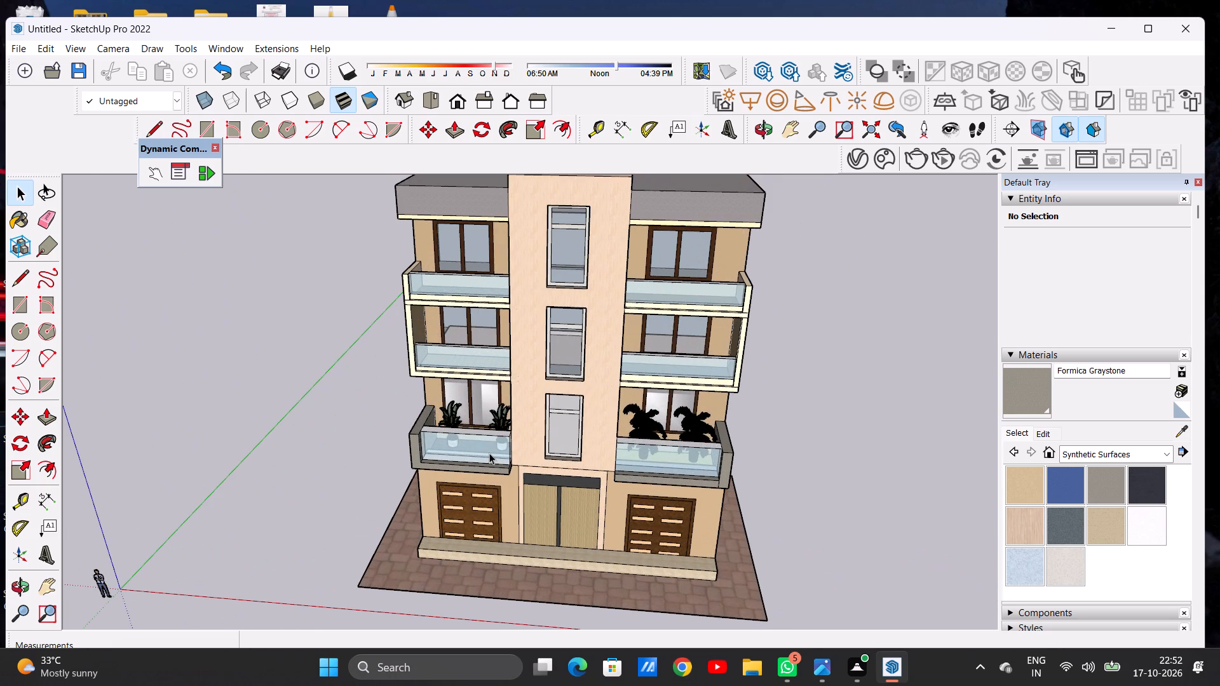
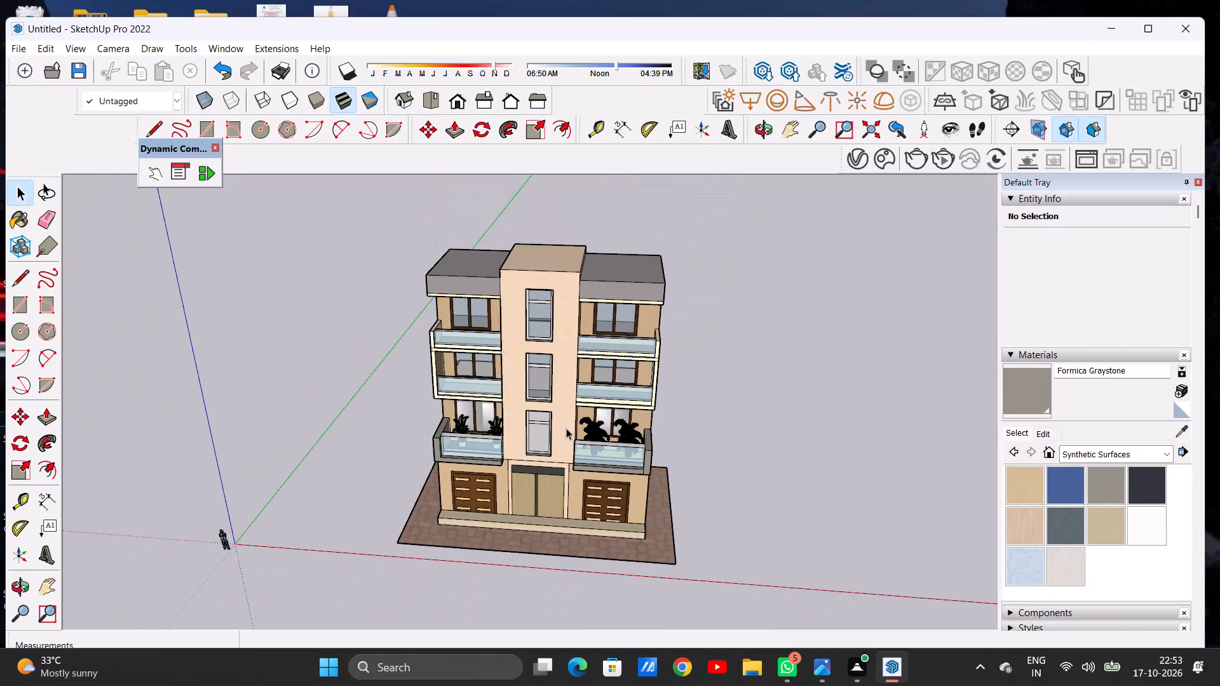
Examine the planted first-floor balconies from the front and from above, compared with the whole front facade.
scroll(556, 411, down, 5)
scroll(620, 442, up, 8)
middle_drag(646, 419, 679, 394)
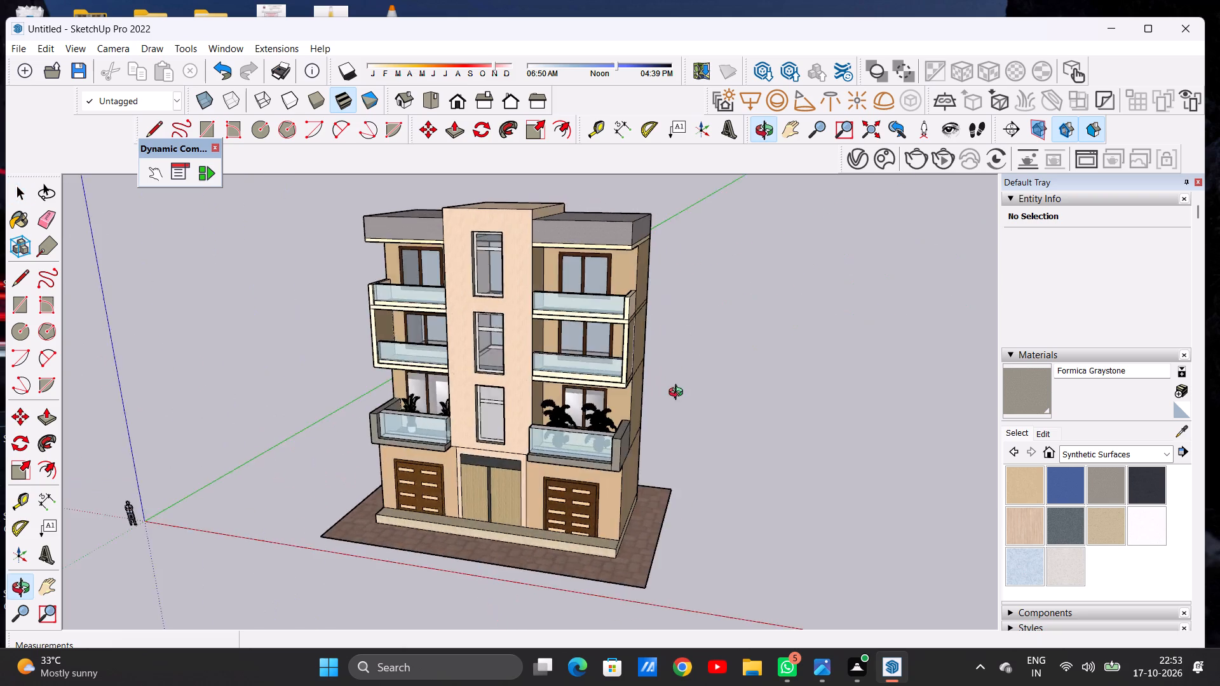
middle_drag(679, 394, 761, 386)
scroll(473, 425, up, 6)
scroll(417, 427, up, 5)
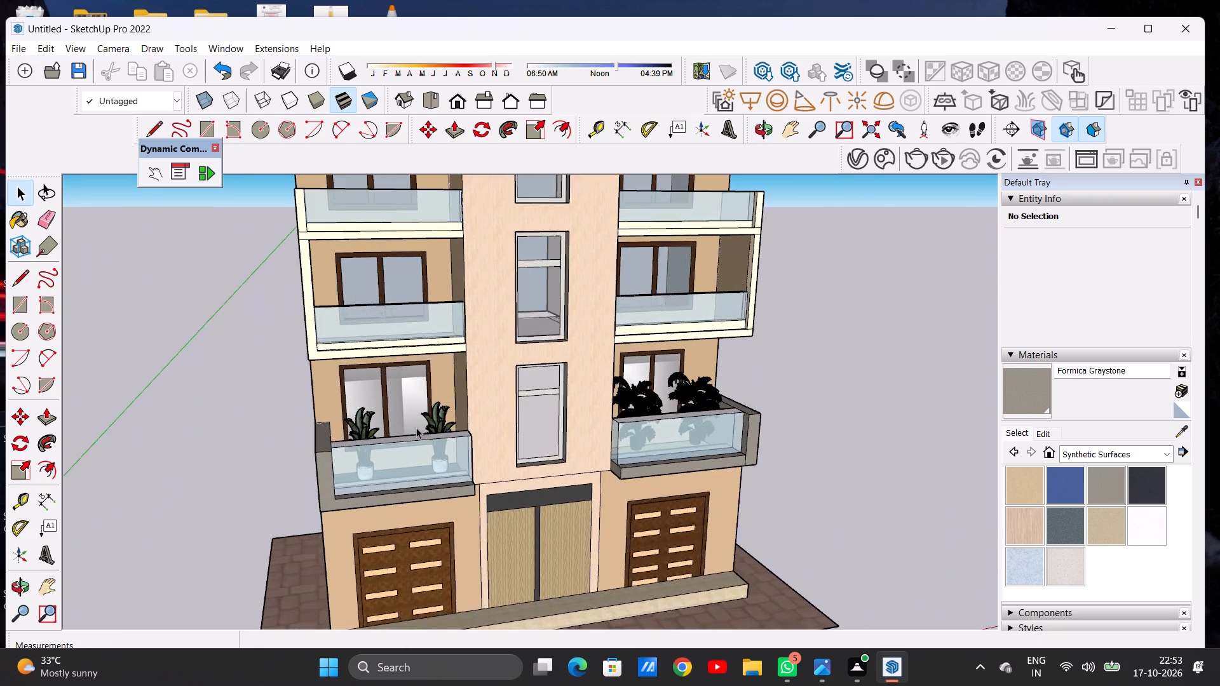
scroll(416, 427, up, 1)
middle_drag(460, 398, 398, 492)
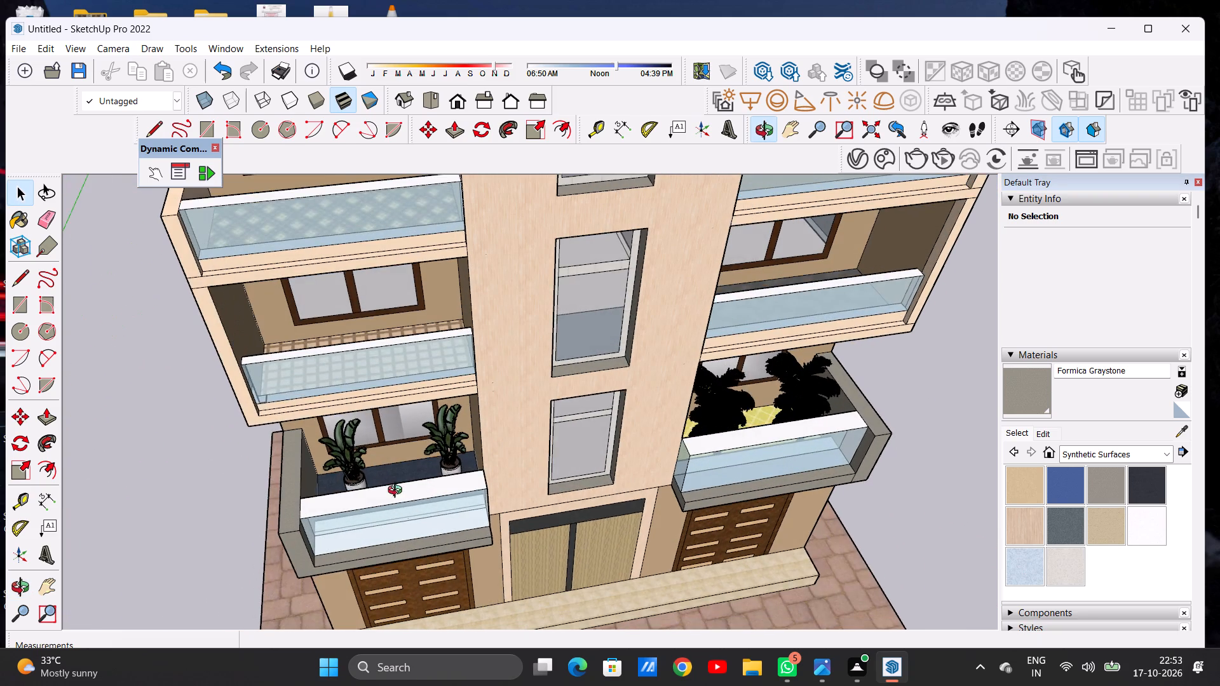
middle_drag(398, 492, 360, 429)
scroll(458, 455, down, 10)
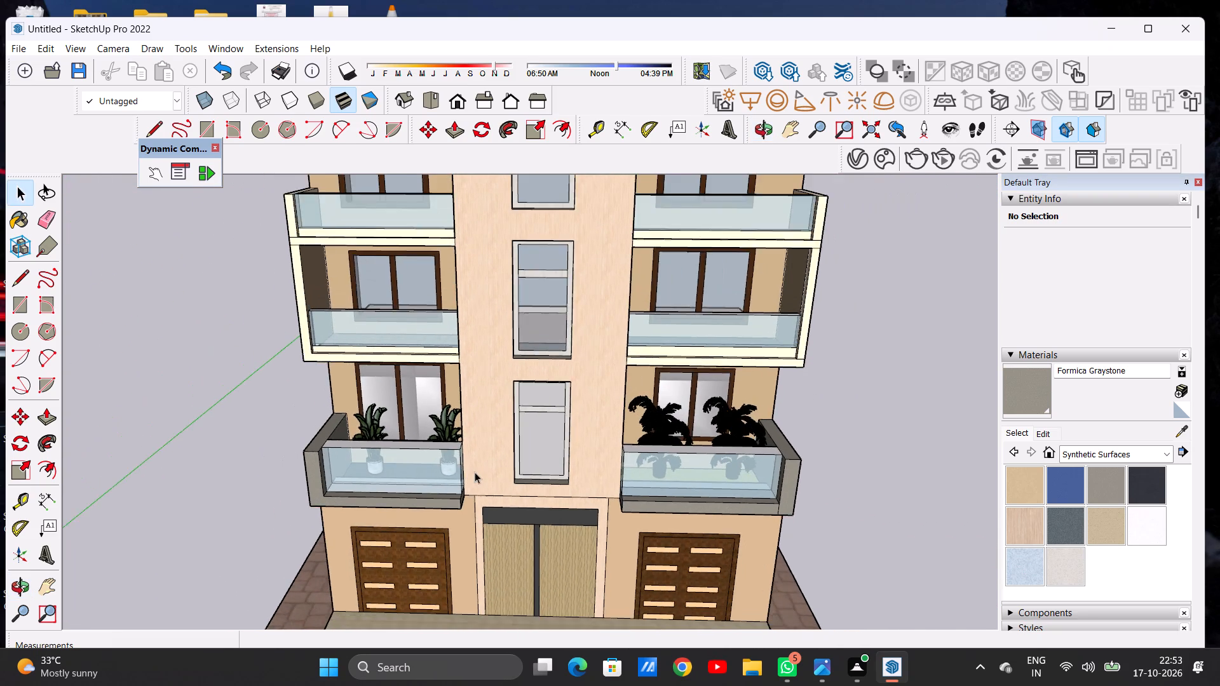
scroll(475, 472, down, 15)
middle_drag(498, 498, 492, 494)
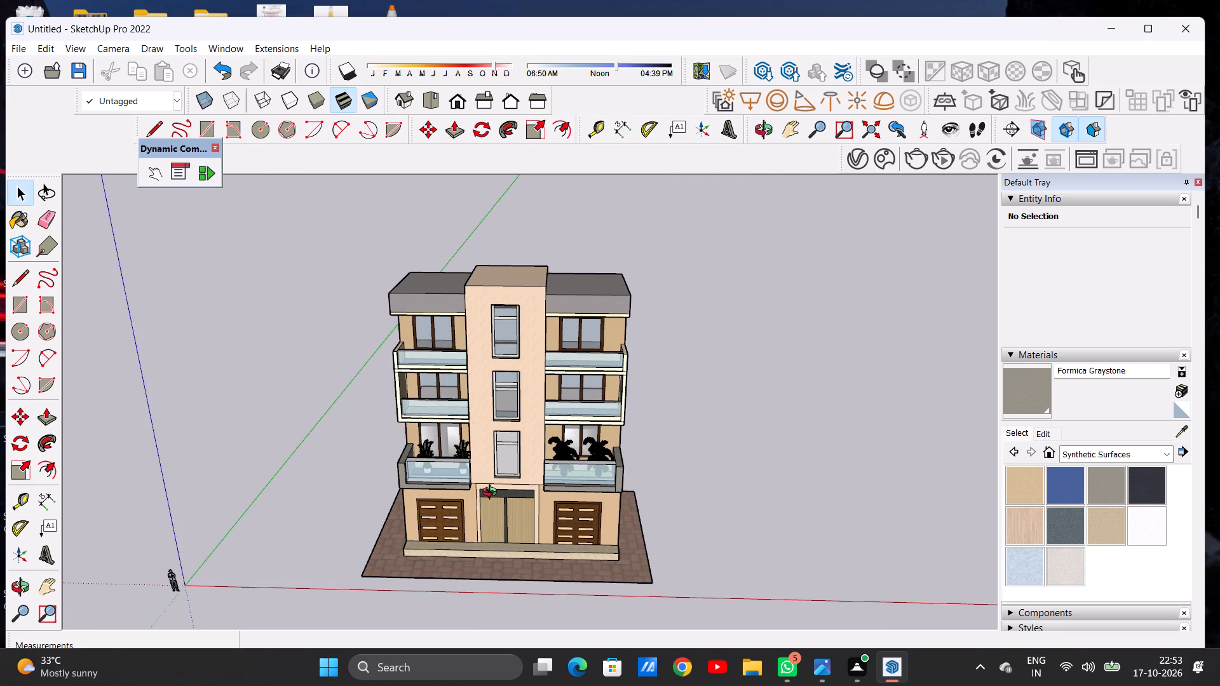
middle_drag(492, 494, 490, 438)
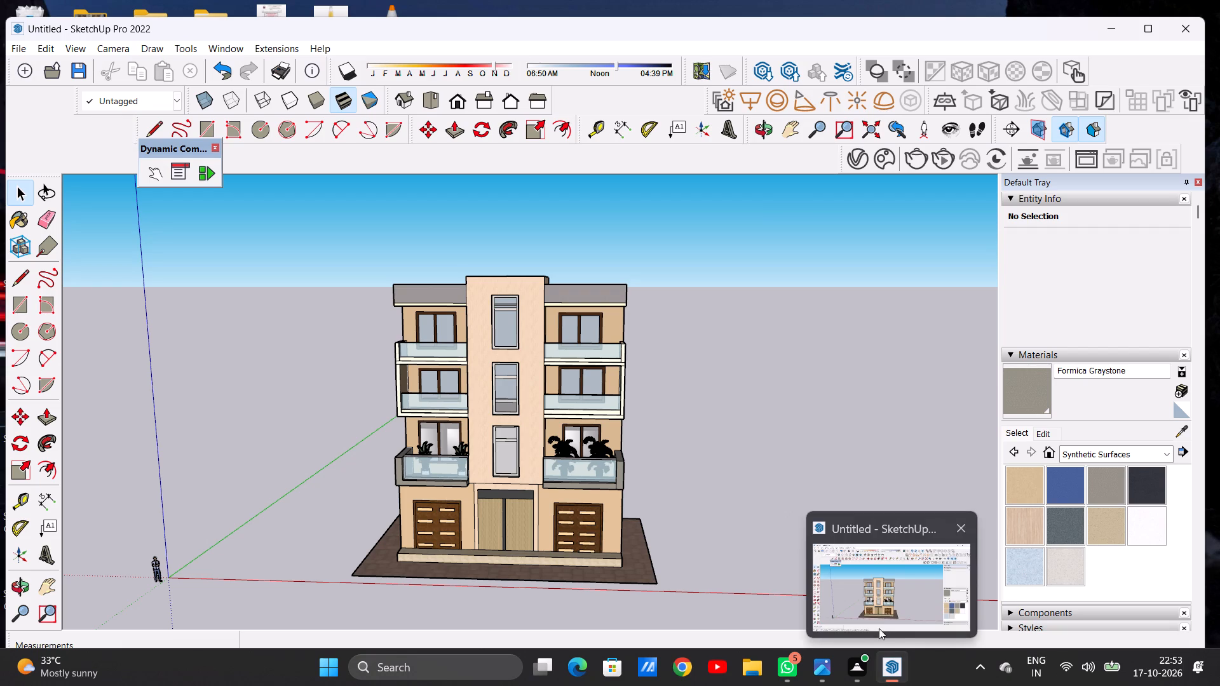
Examine the front facade from both oblique sides and head-on, checking the plants on the two first-floor balconies.
click(864, 610)
middle_drag(725, 454, 451, 459)
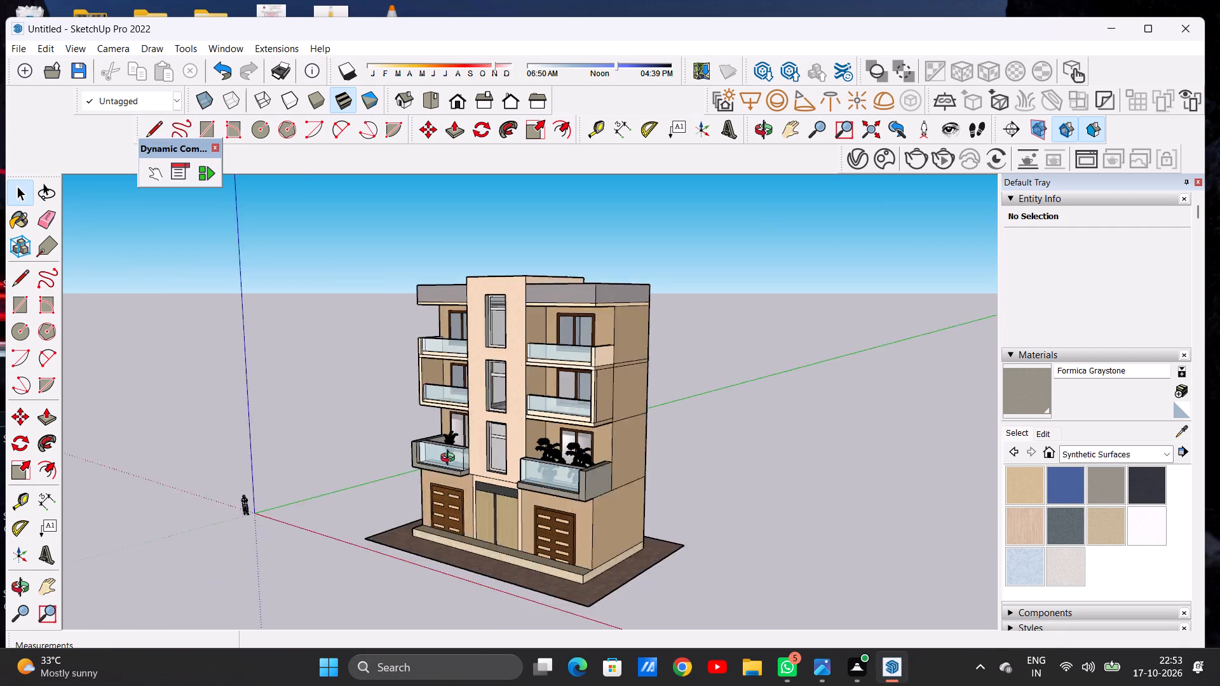
middle_drag(451, 459, 710, 460)
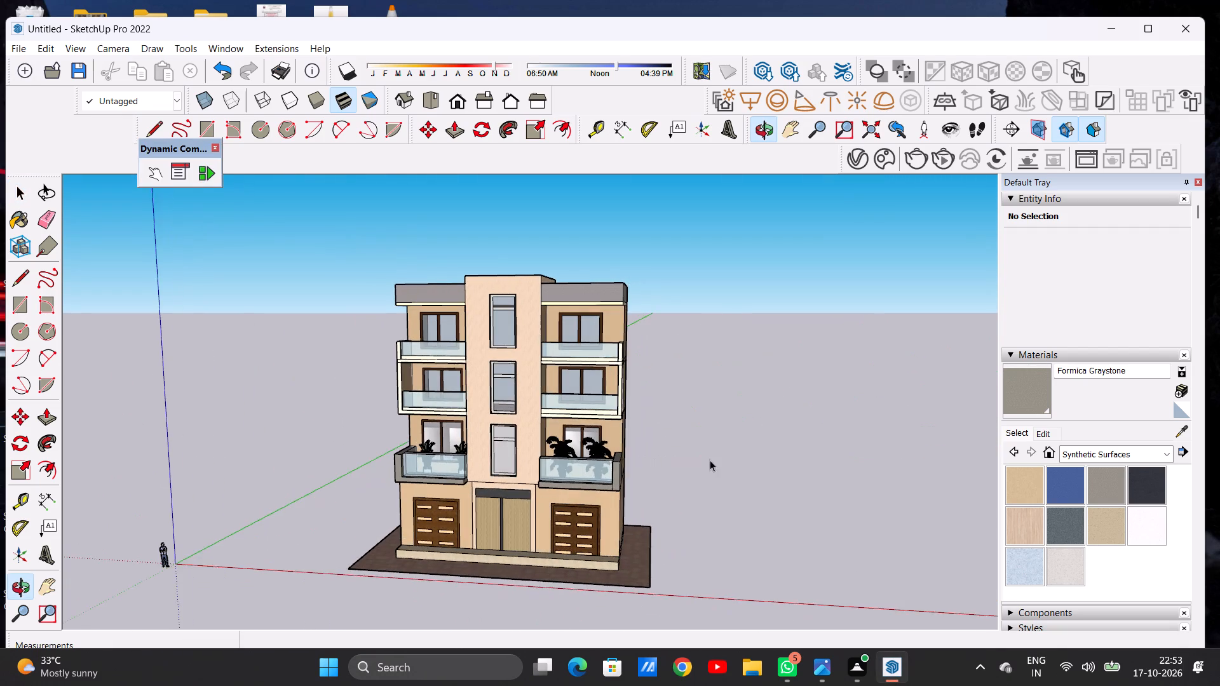
scroll(478, 447, up, 5)
middle_drag(480, 463, 640, 472)
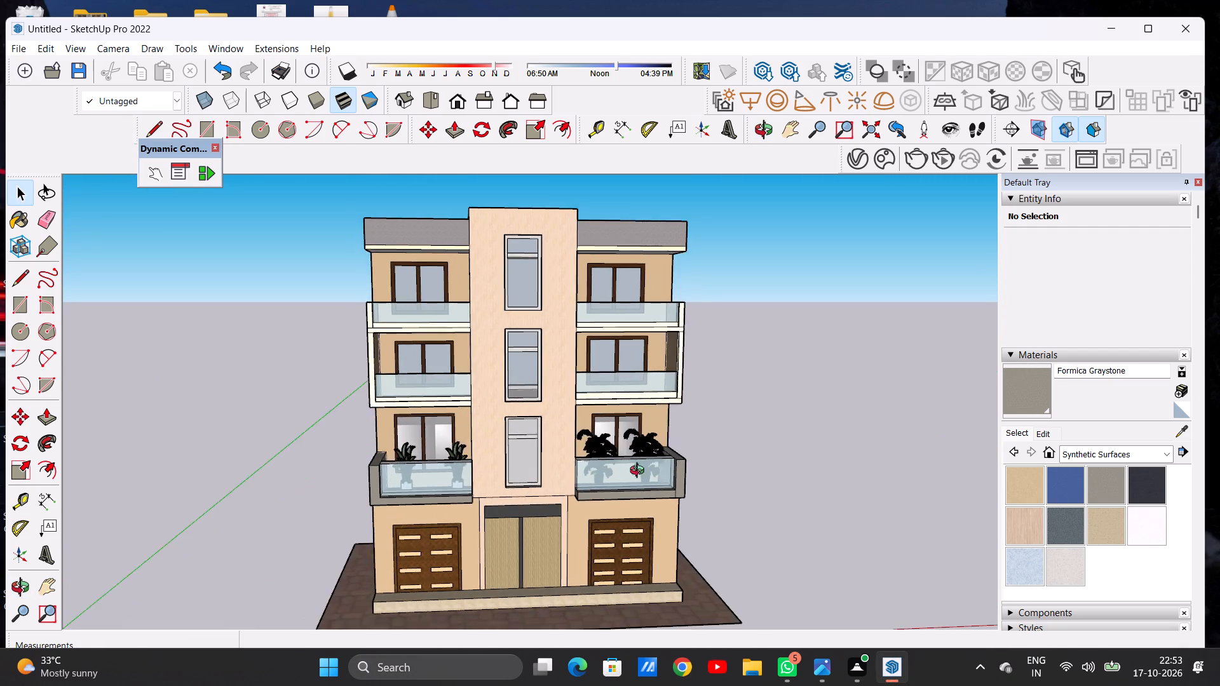
middle_drag(640, 472, 457, 492)
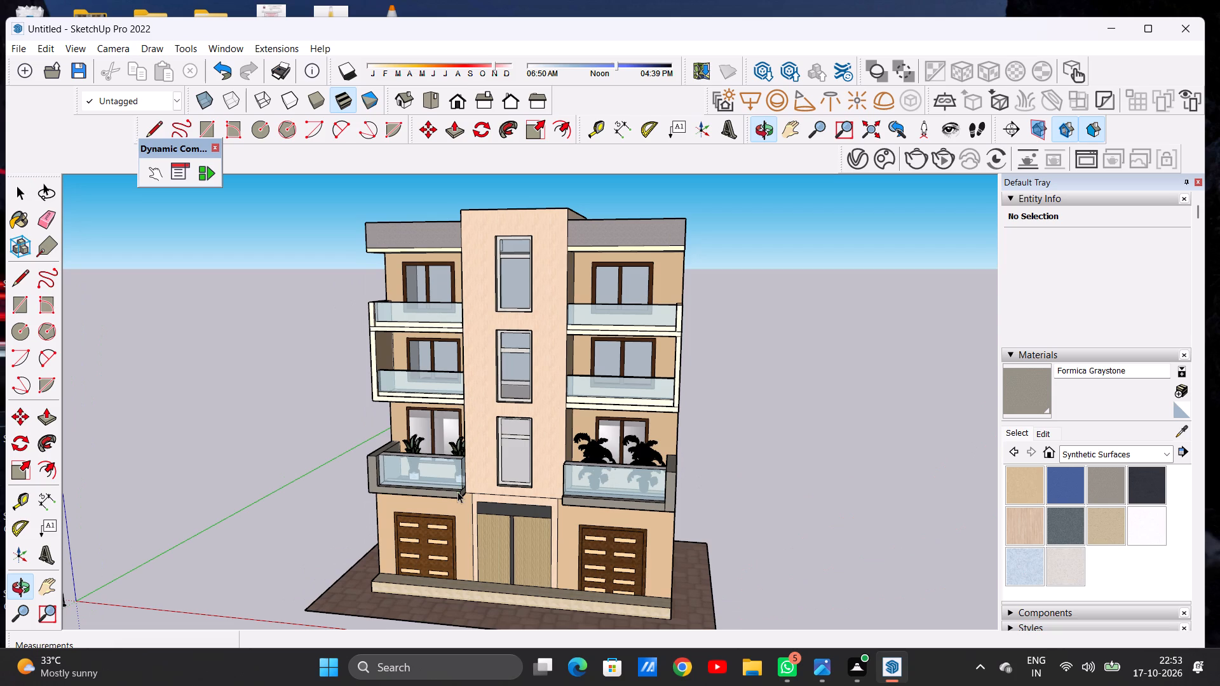
middle_drag(457, 492, 575, 490)
scroll(560, 497, down, 5)
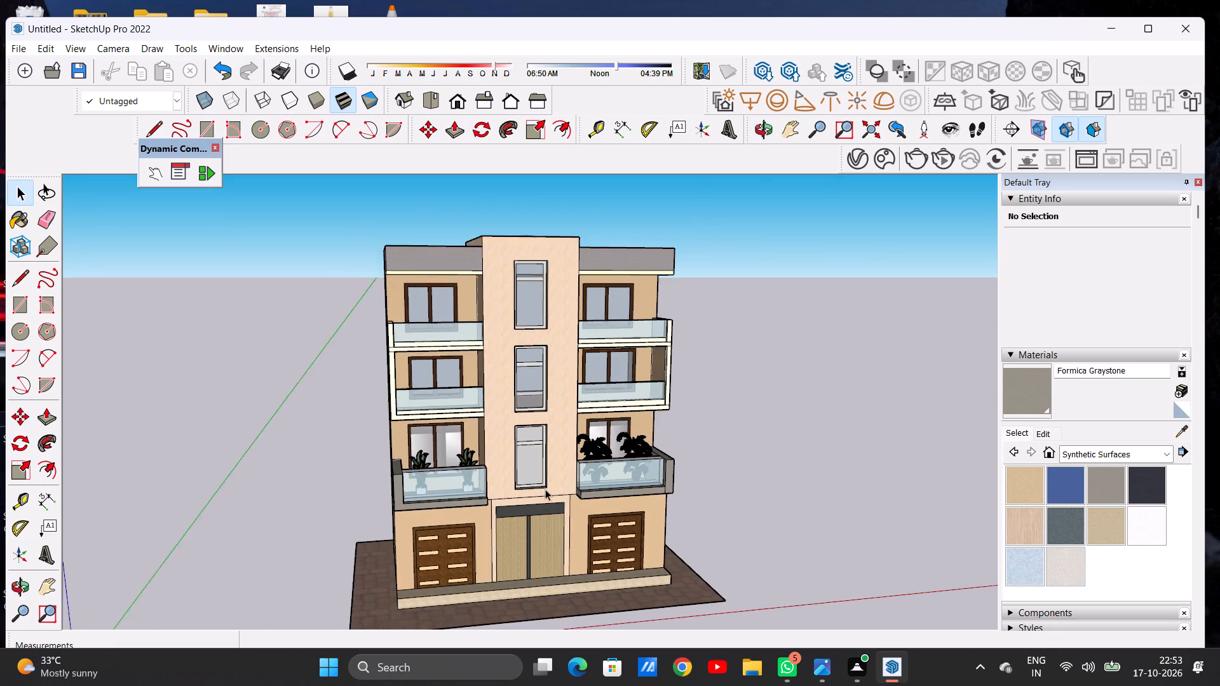
scroll(545, 489, down, 7)
middle_drag(632, 534, 550, 518)
scroll(531, 513, up, 13)
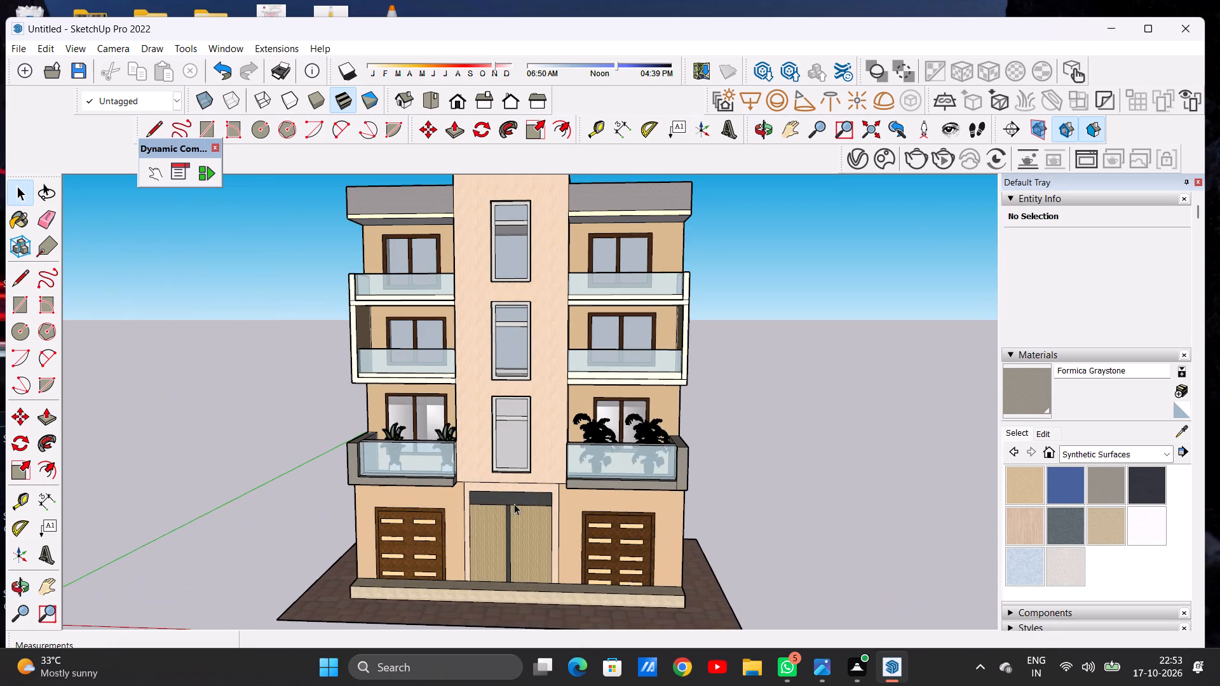
scroll(548, 444, down, 4)
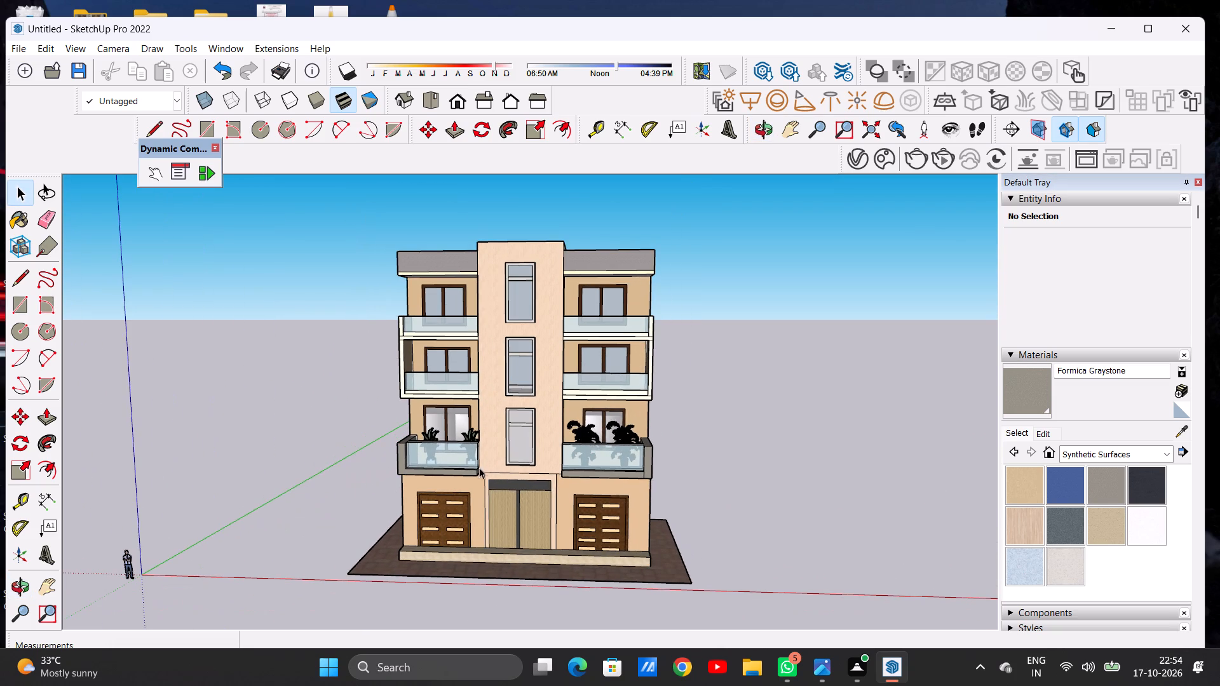
Copy the leafy potted plant beside the central tower about 4' 11" along the red axis, between the two existing plants.
scroll(451, 466, up, 5)
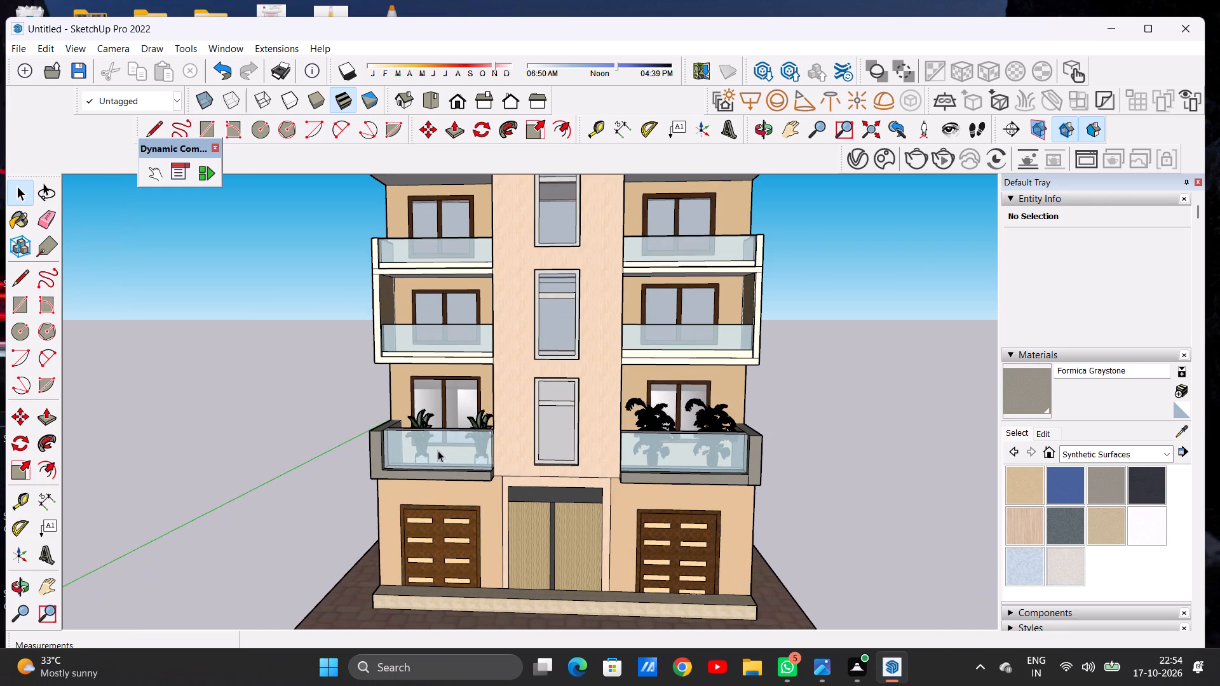
middle_drag(475, 450, 515, 499)
middle_drag(515, 499, 512, 507)
scroll(473, 430, up, 11)
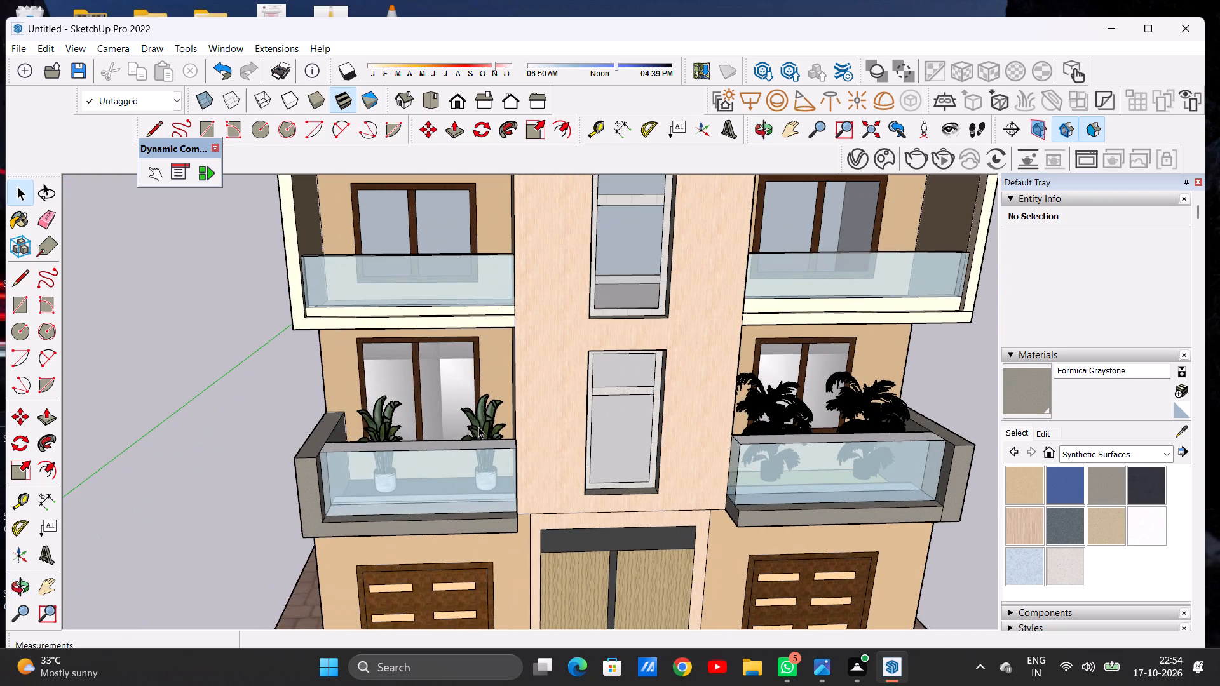
click(478, 427)
middle_drag(364, 431, 583, 552)
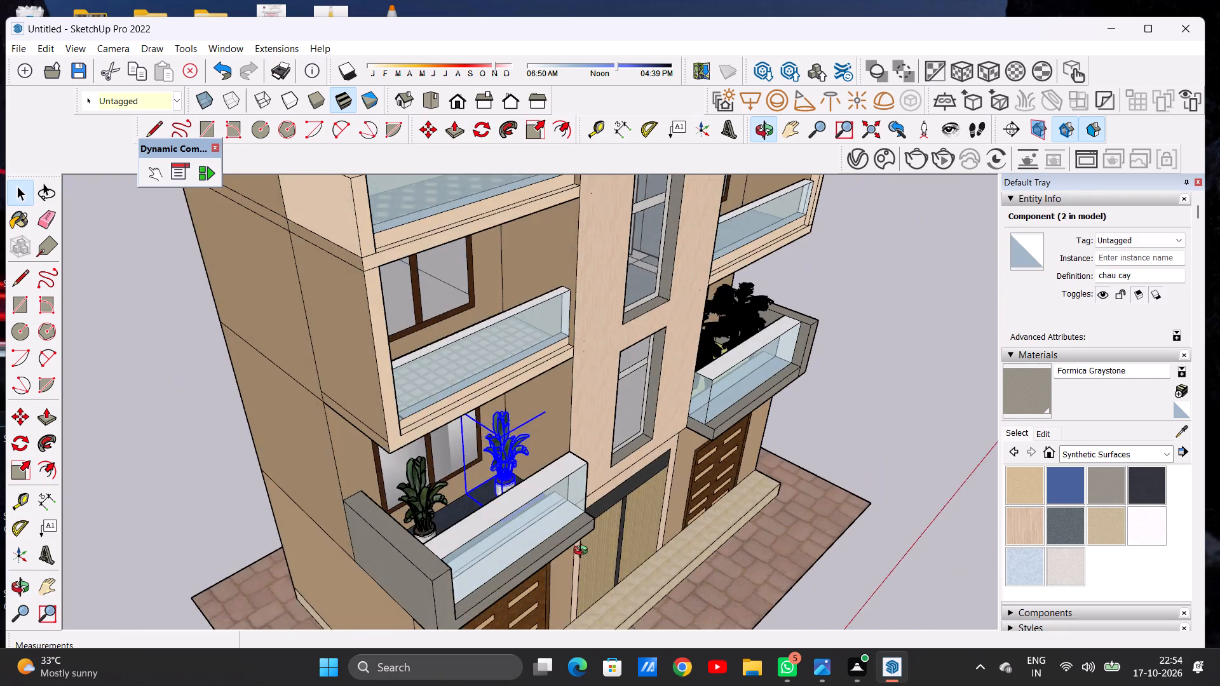
middle_drag(583, 552, 584, 555)
middle_drag(584, 560, 585, 583)
scroll(494, 515, up, 1)
middle_drag(528, 543, 446, 487)
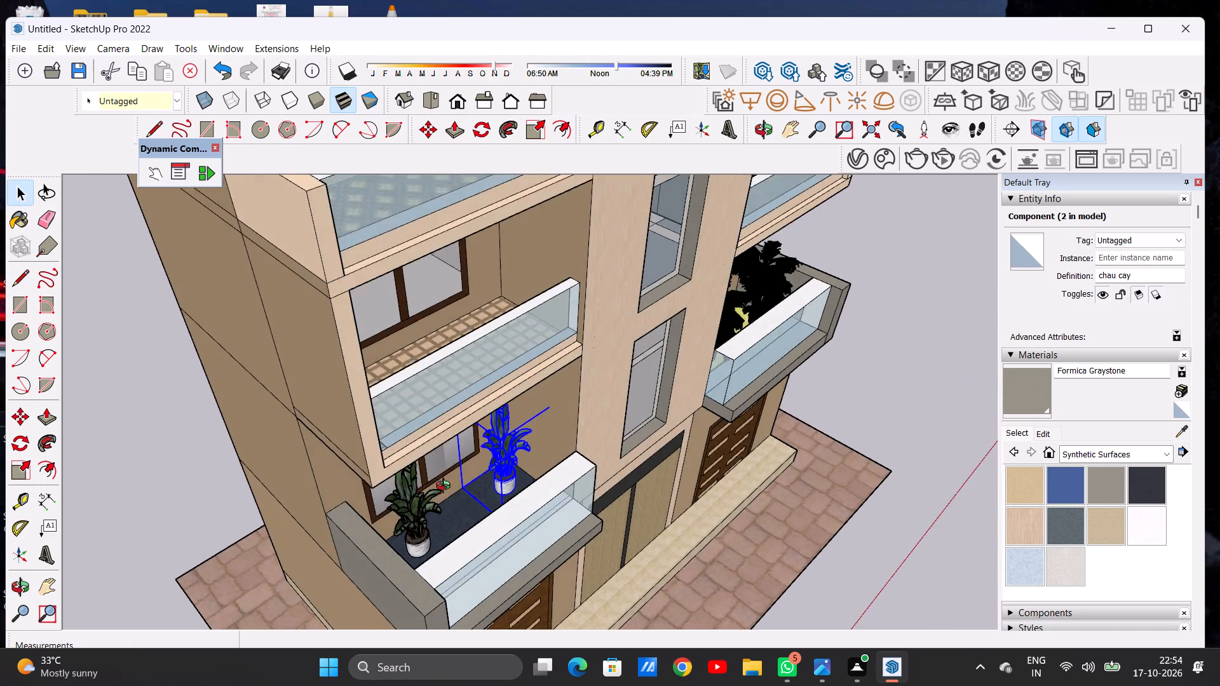
middle_drag(446, 487, 320, 419)
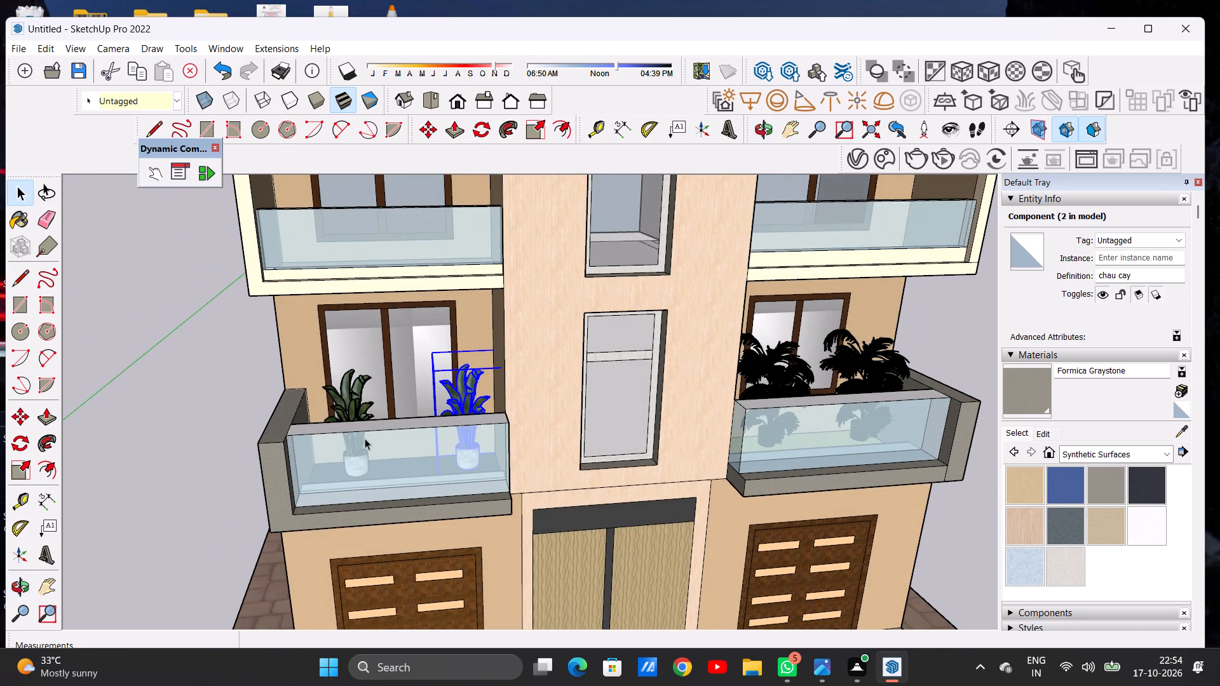
key(m)
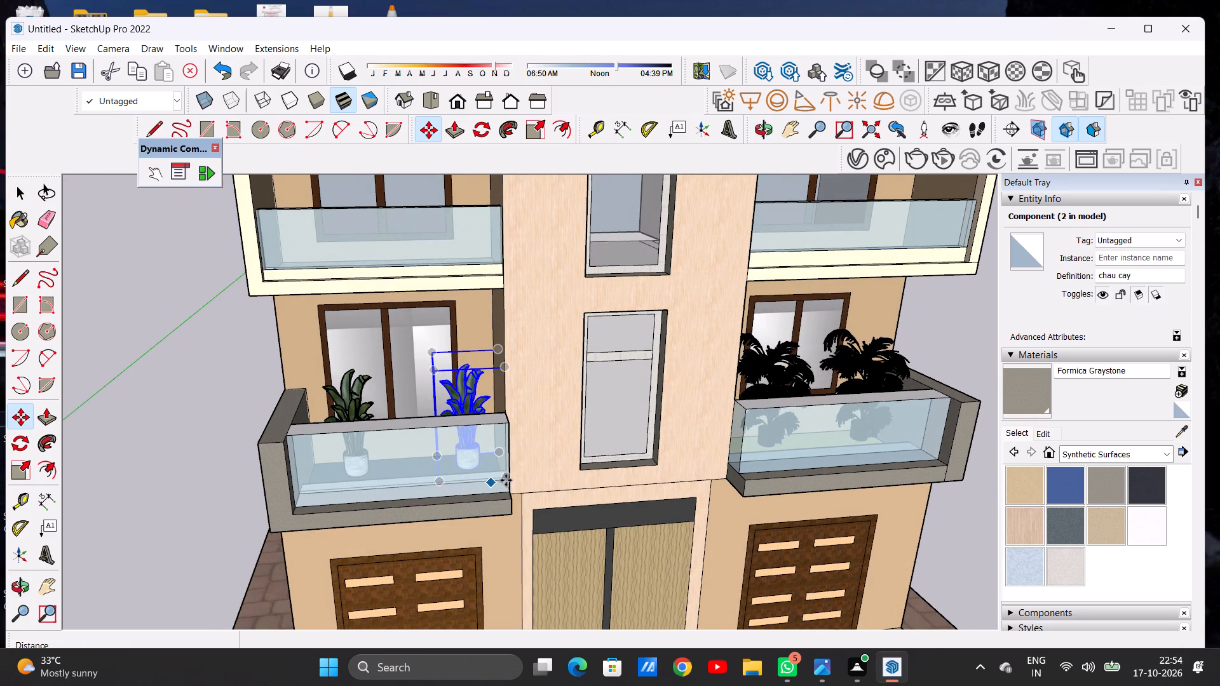
click(510, 479)
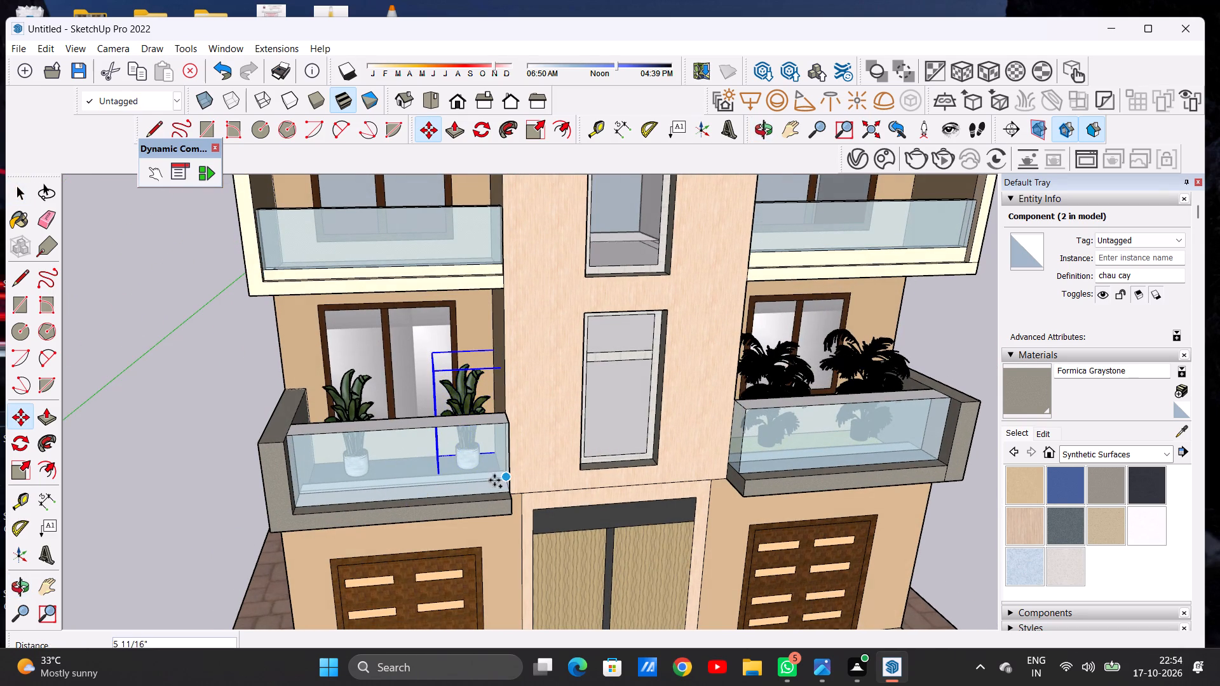
click(447, 476)
key(space)
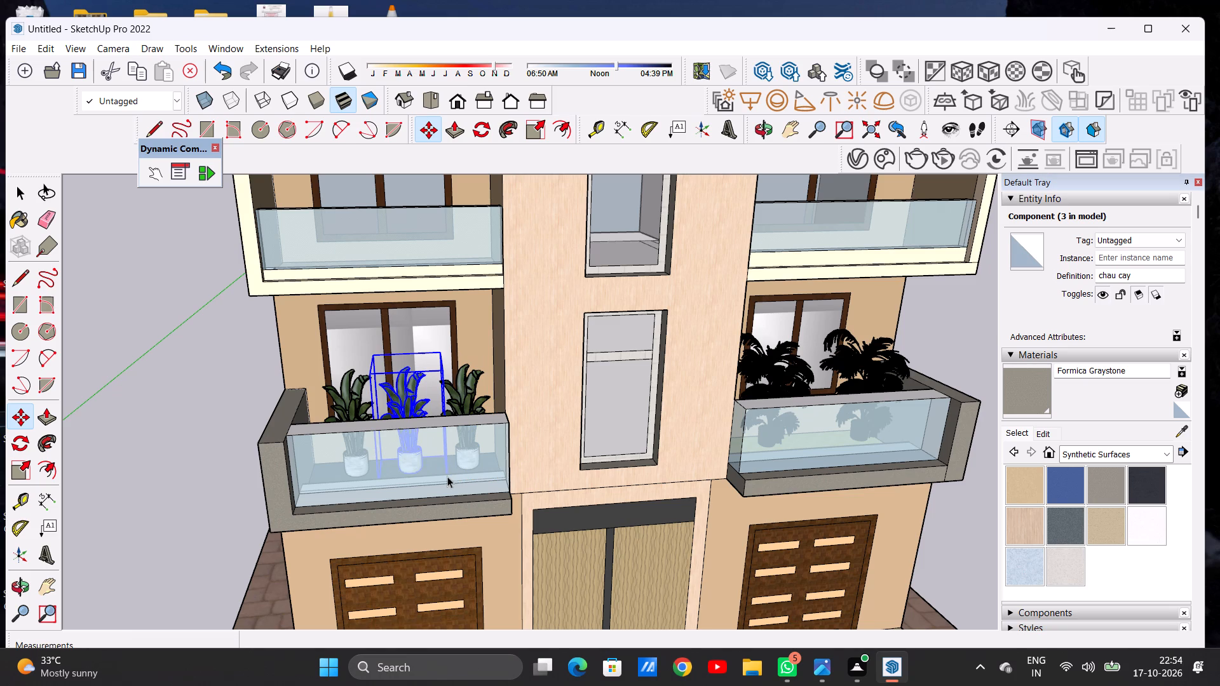
click(213, 433)
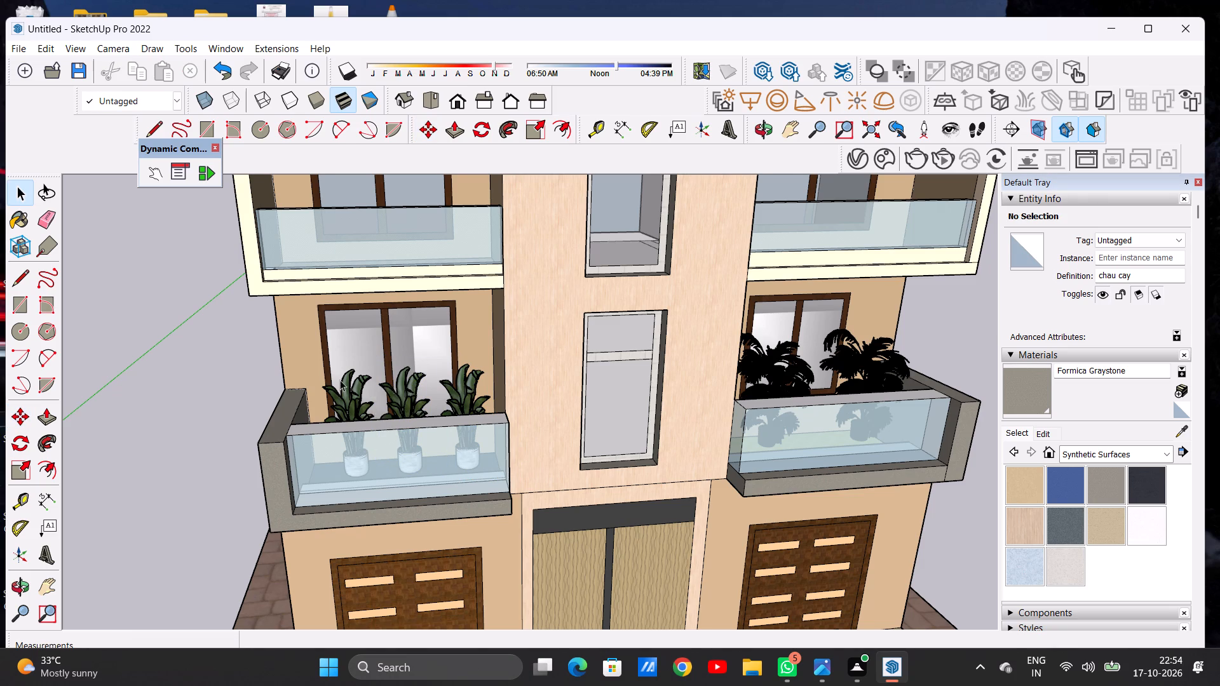
Examine the row of three leafy potted plants from the outer end wall, from the front and against the whole facade.
middle_drag(340, 381, 464, 464)
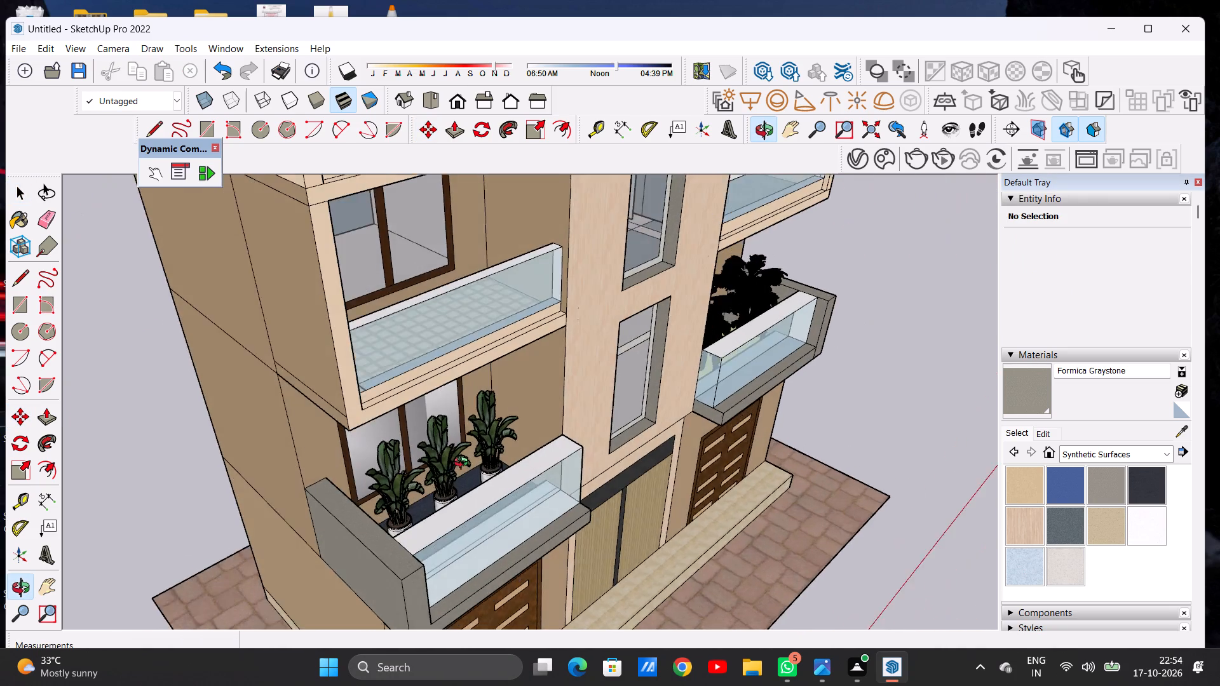
middle_drag(464, 464, 299, 432)
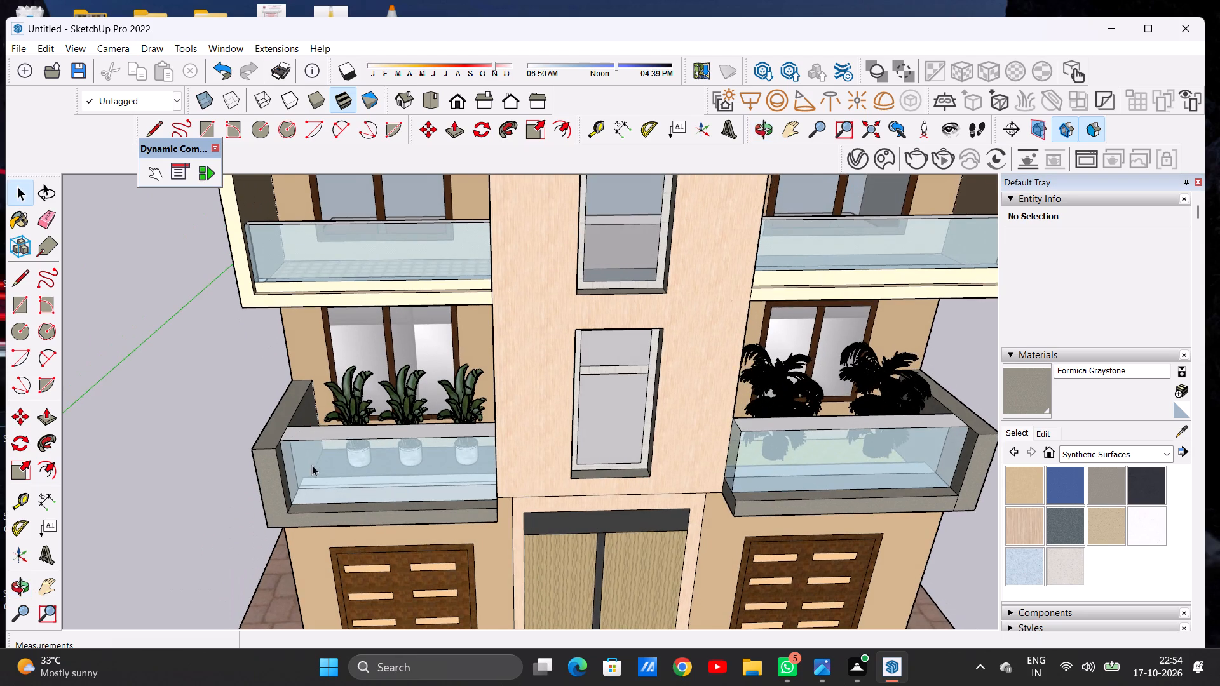
scroll(312, 465, down, 7)
scroll(403, 448, down, 7)
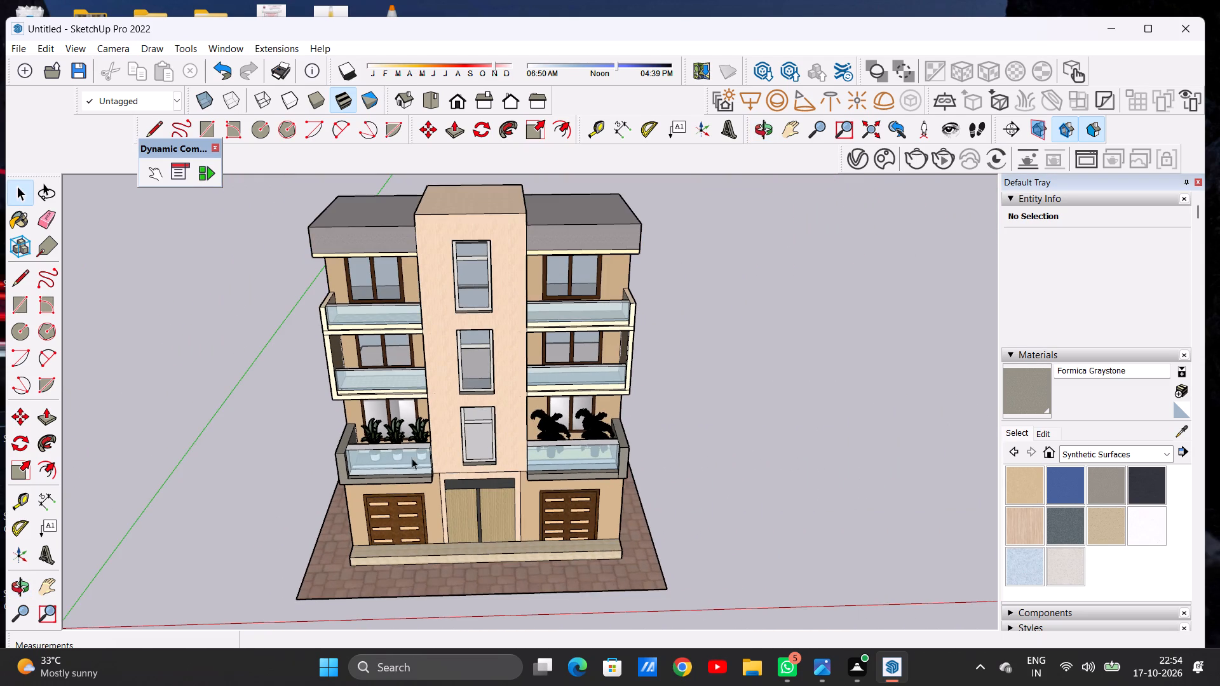
scroll(582, 456, up, 3)
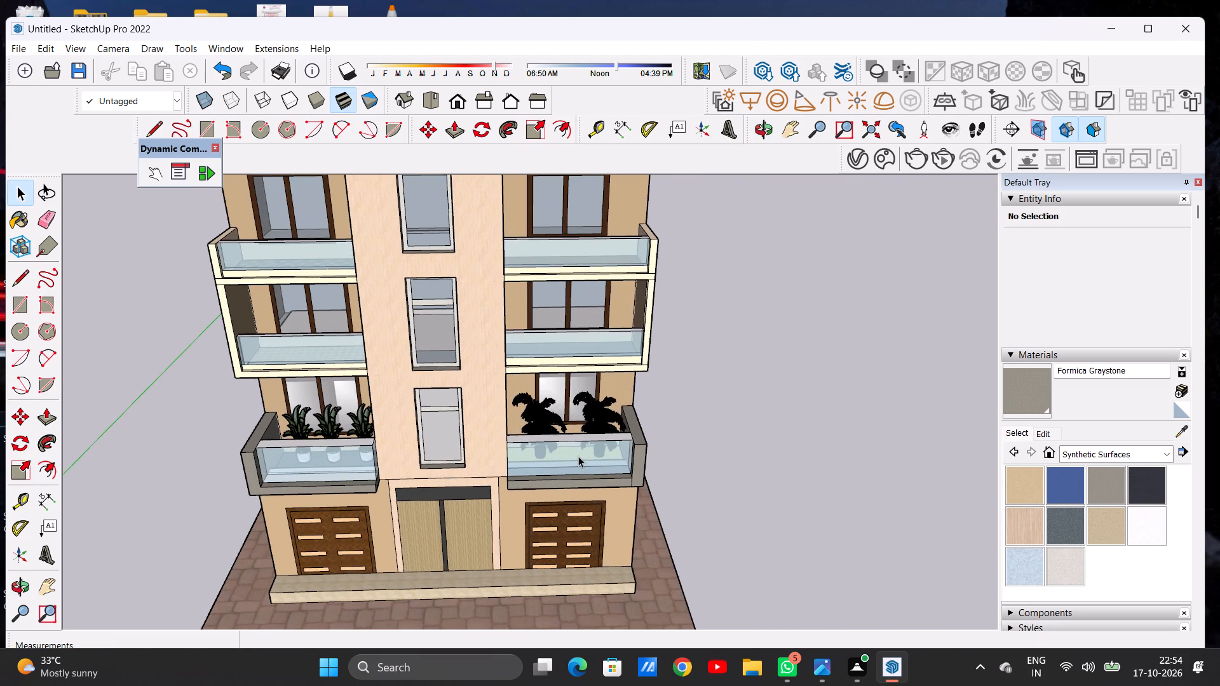
scroll(492, 495, down, 6)
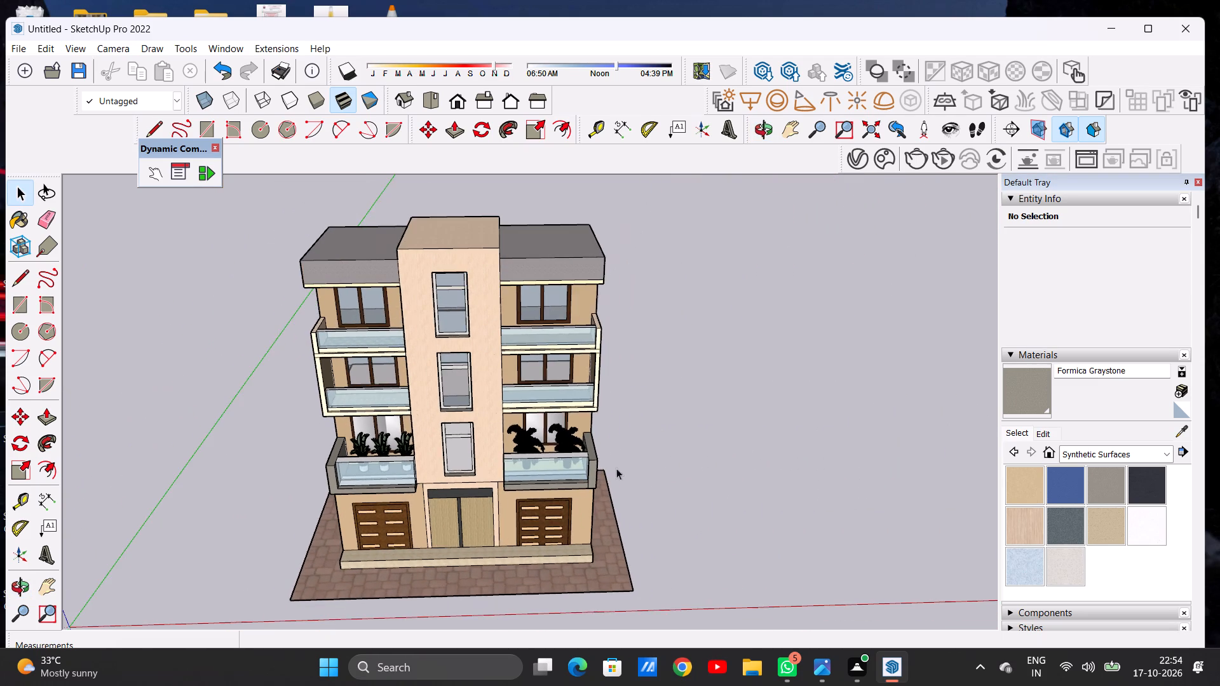
Examine the two potted palms on the opposite first-floor balcony up close from its outer end wall.
middle_drag(632, 463, 385, 473)
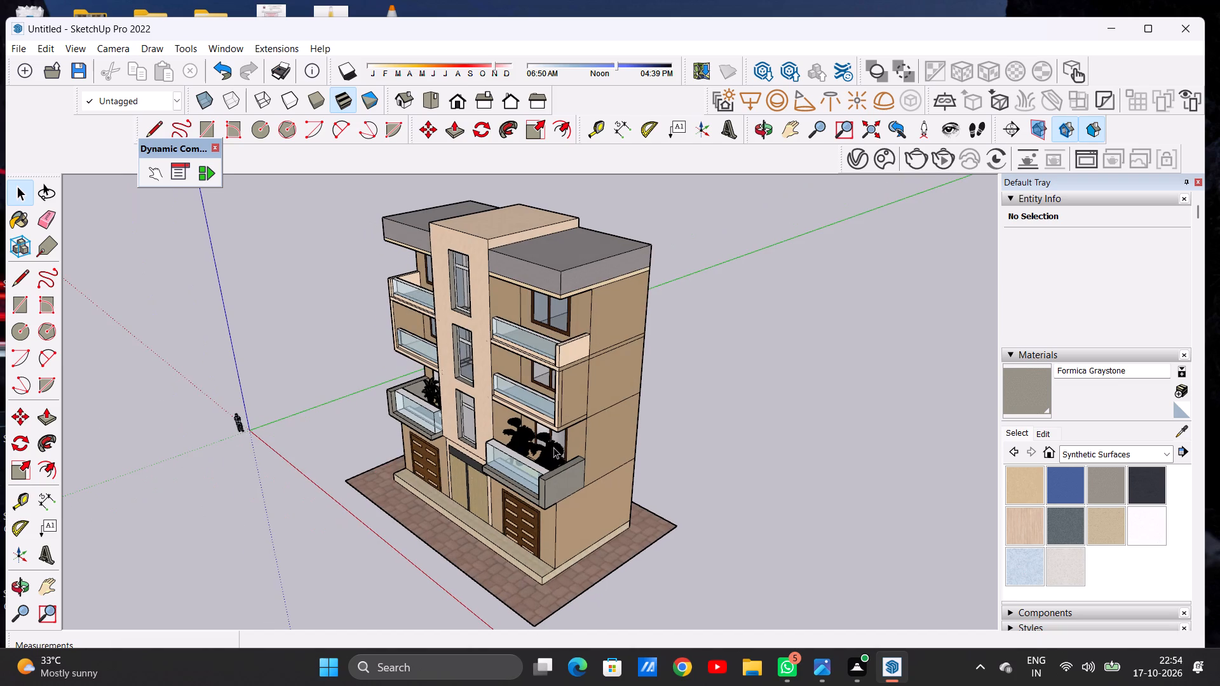
scroll(553, 447, up, 14)
scroll(540, 462, up, 7)
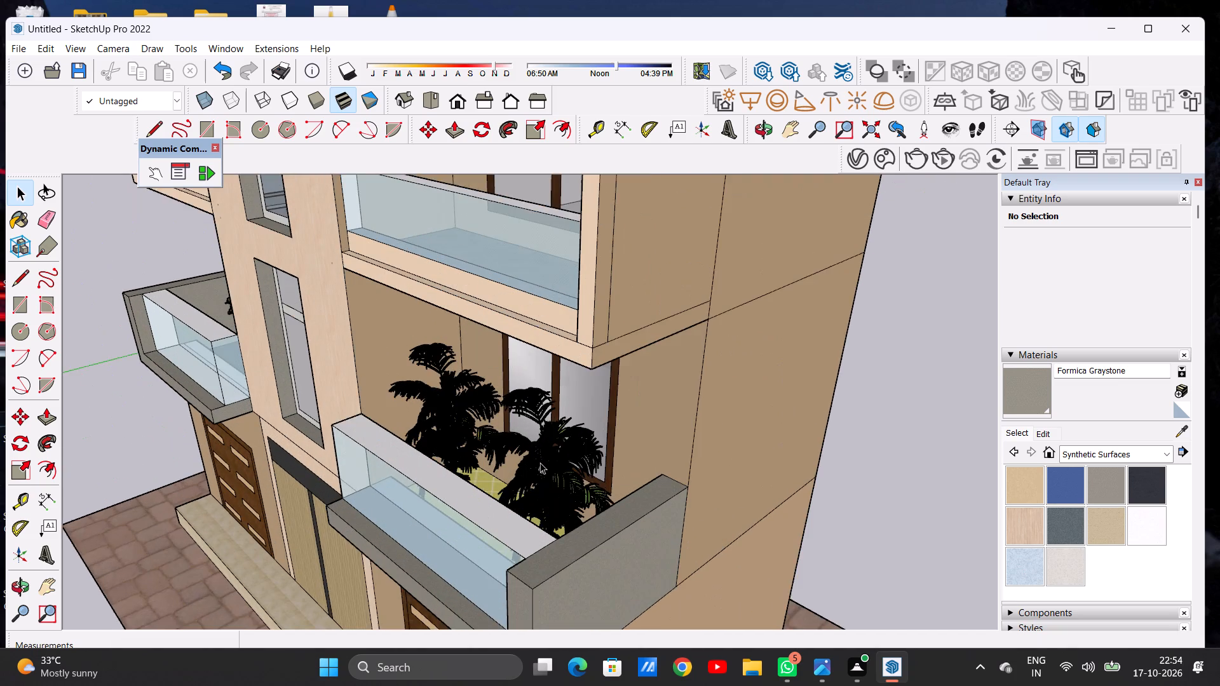
scroll(540, 462, up, 6)
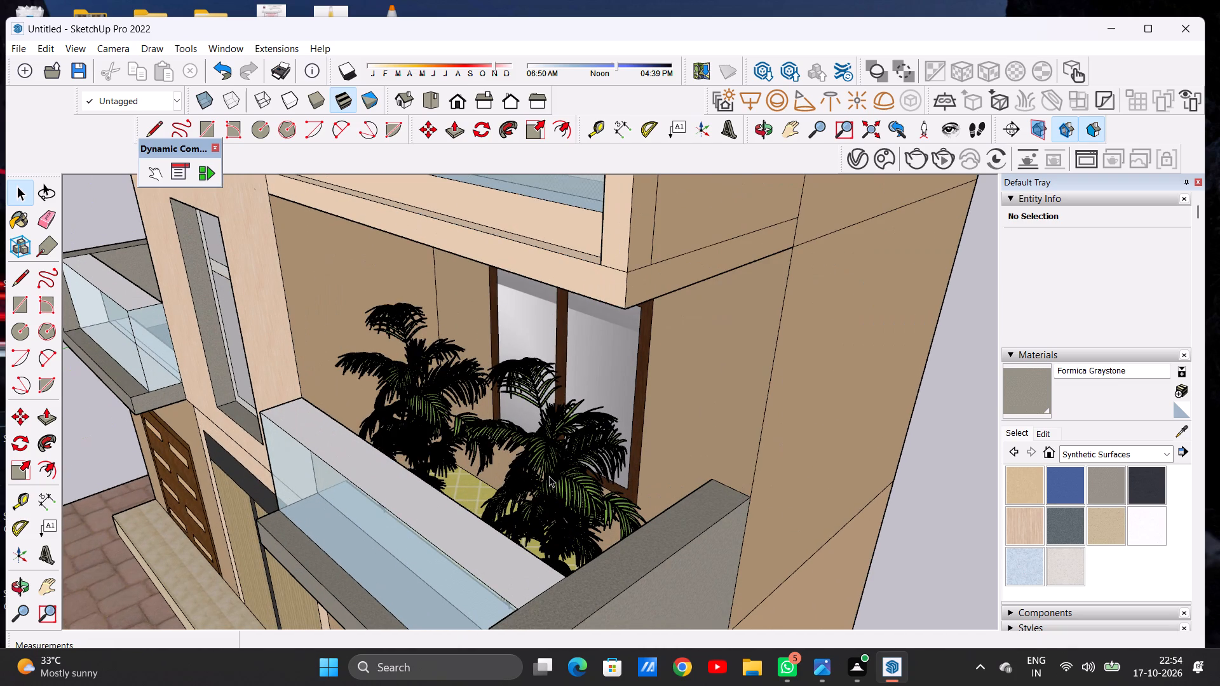
scroll(549, 476, up, 3)
scroll(541, 484, down, 9)
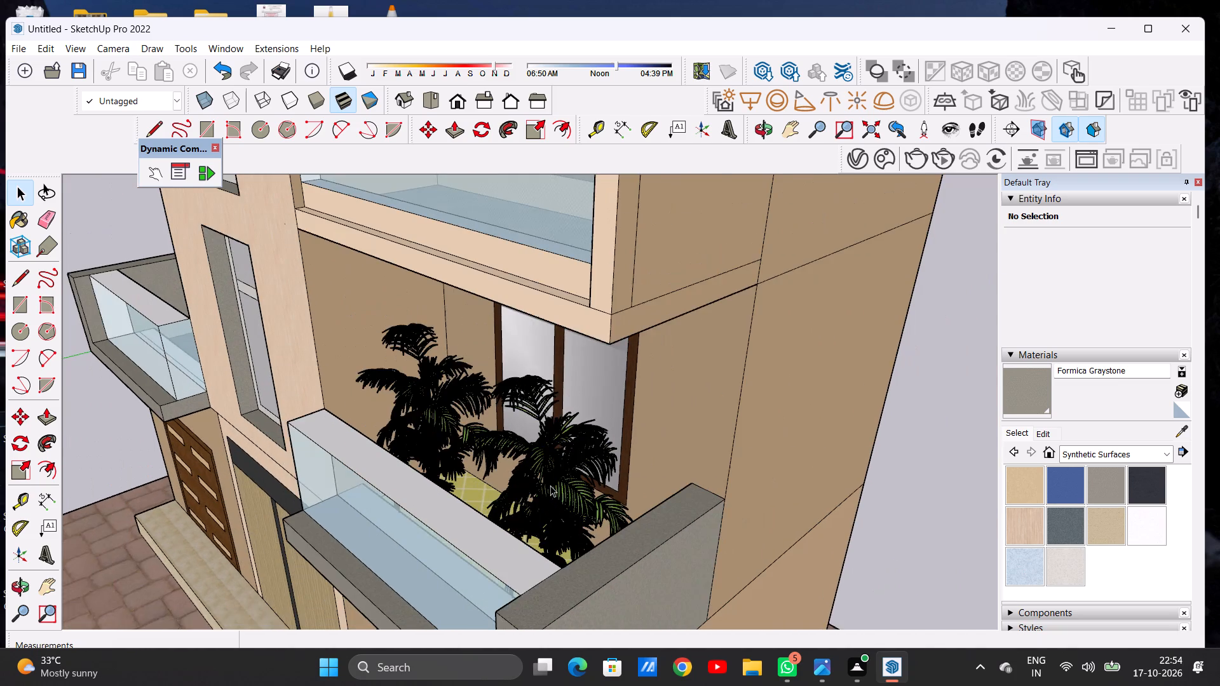
scroll(550, 485, down, 16)
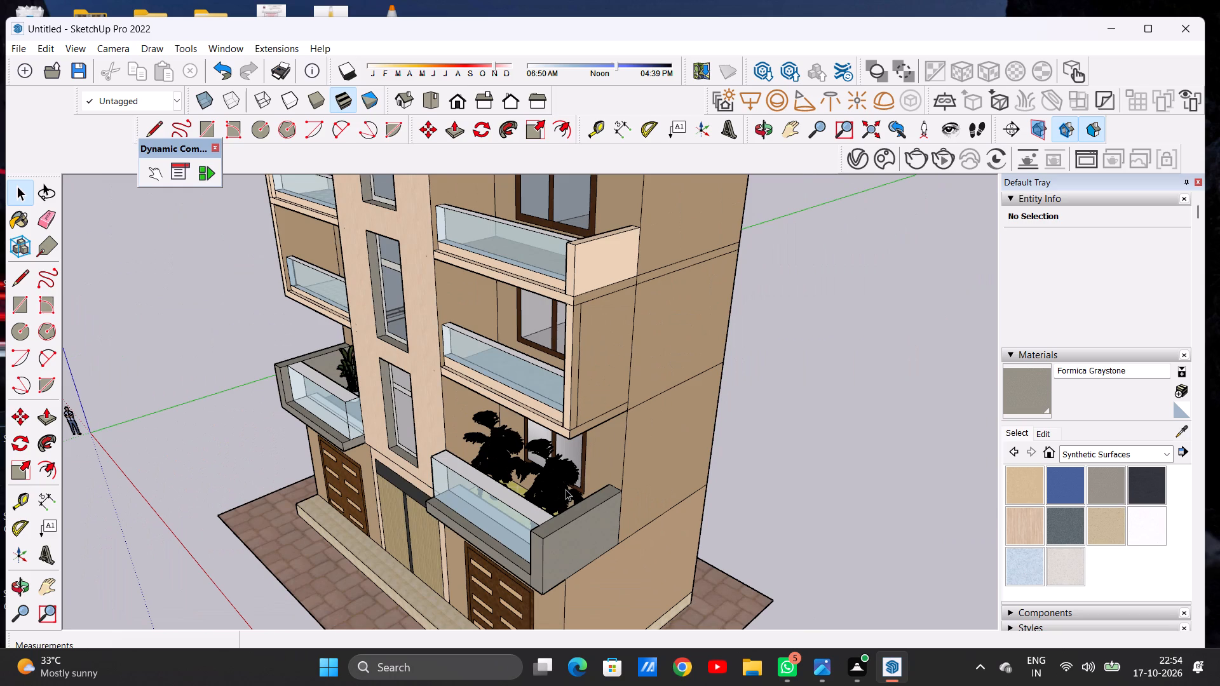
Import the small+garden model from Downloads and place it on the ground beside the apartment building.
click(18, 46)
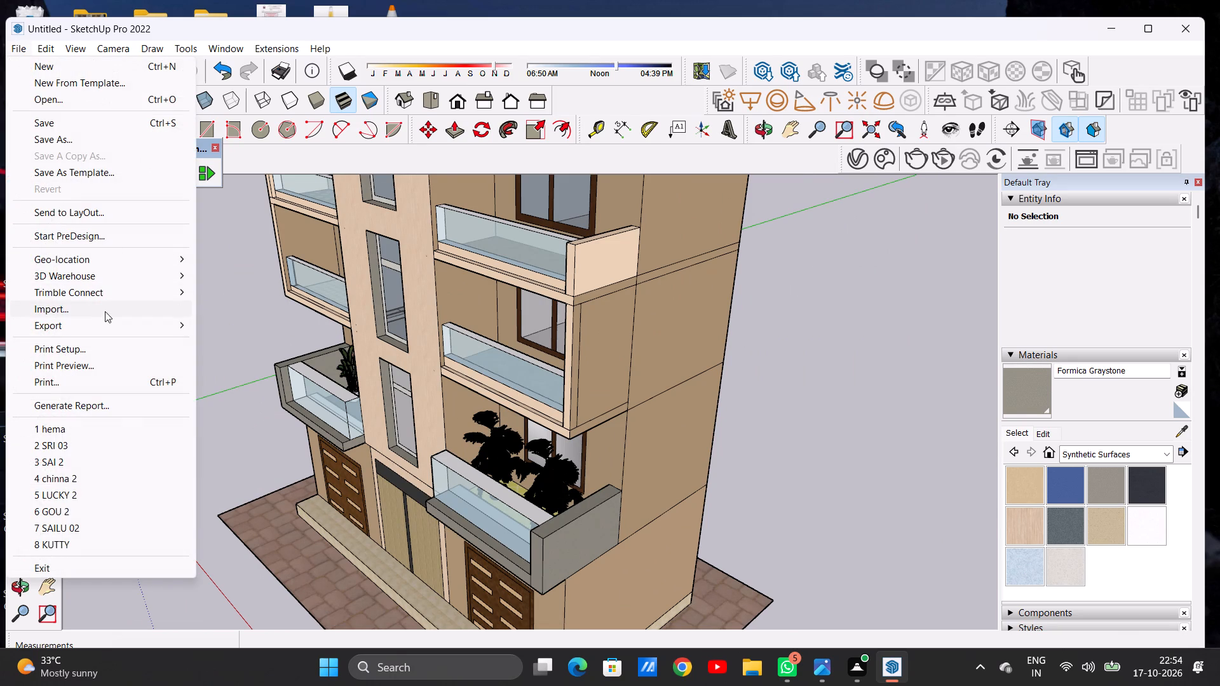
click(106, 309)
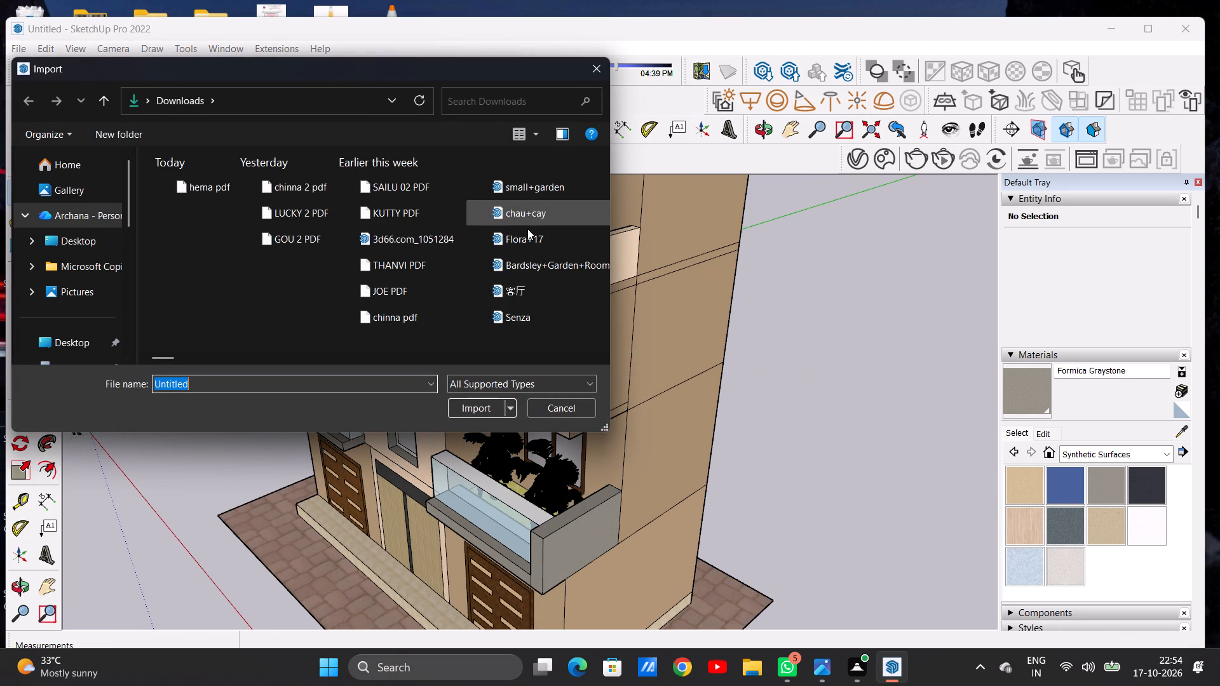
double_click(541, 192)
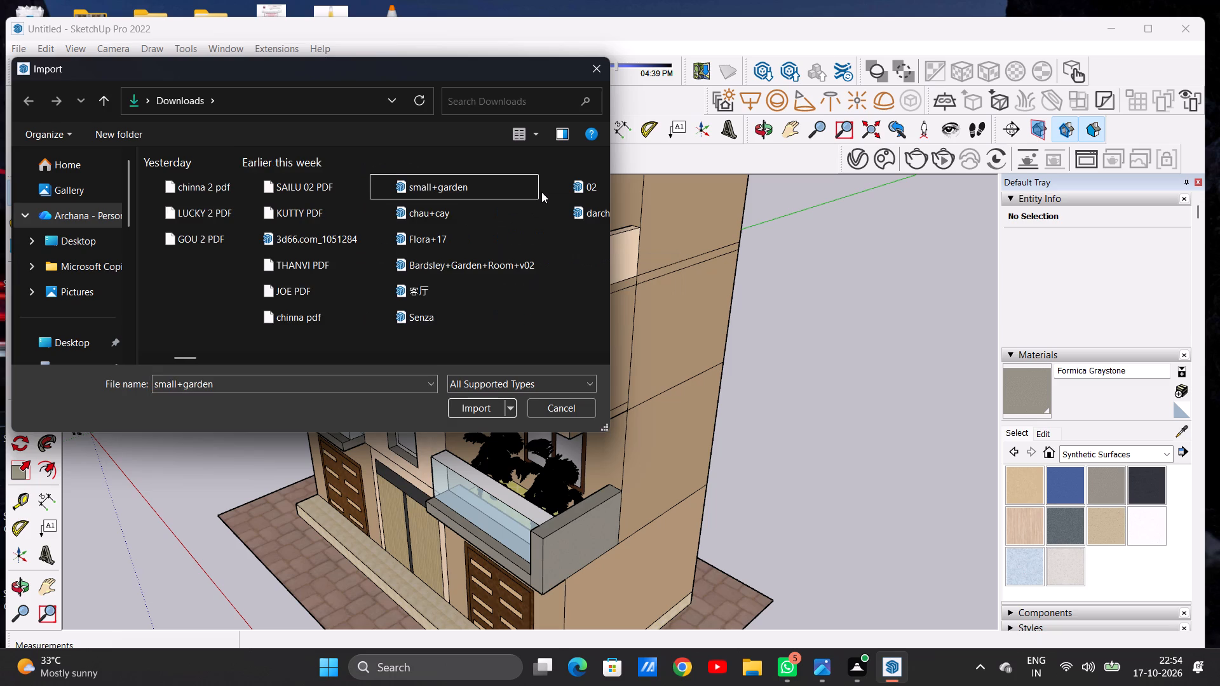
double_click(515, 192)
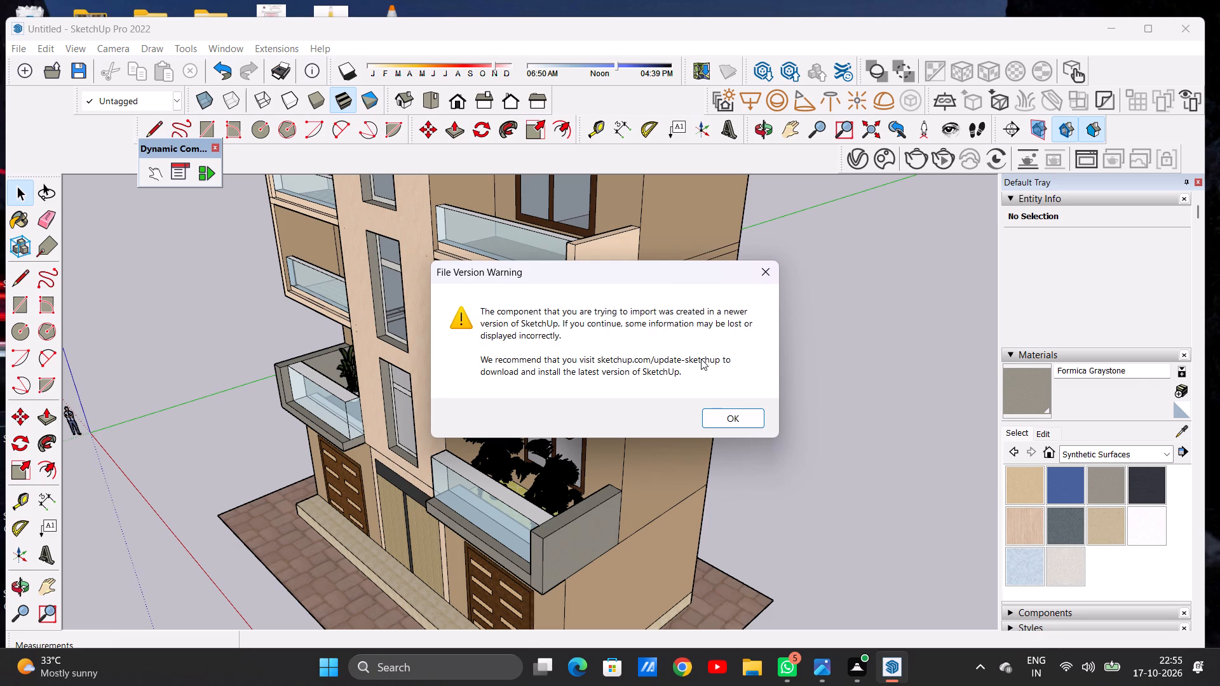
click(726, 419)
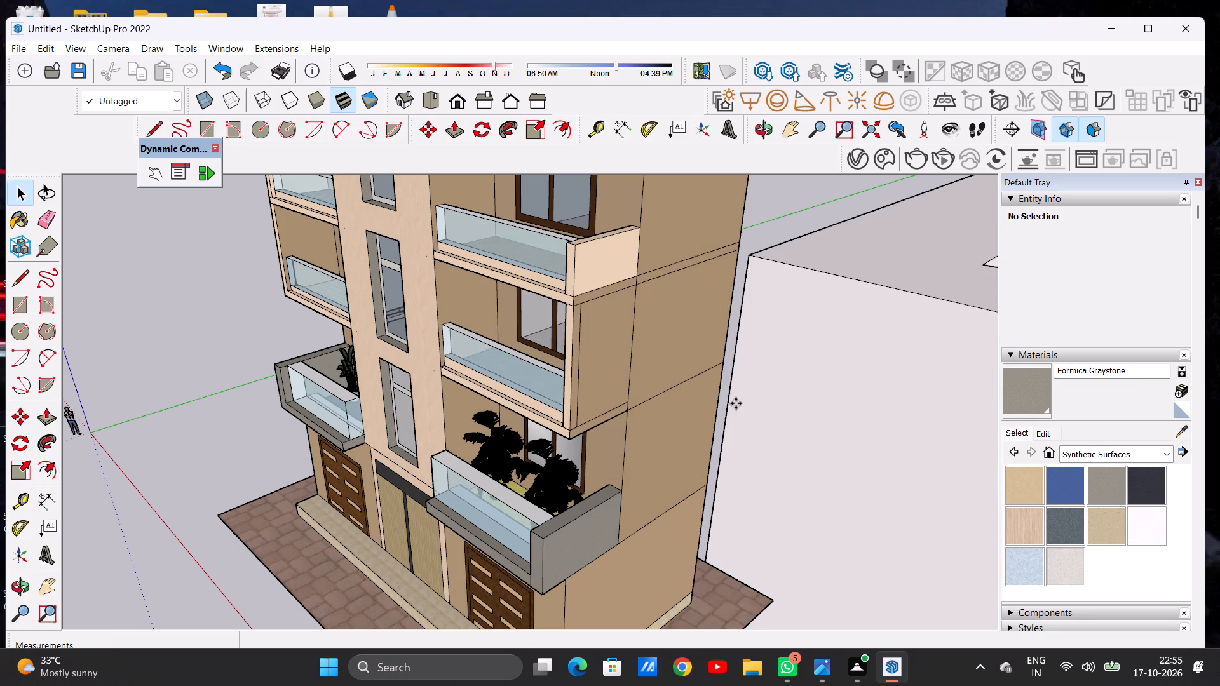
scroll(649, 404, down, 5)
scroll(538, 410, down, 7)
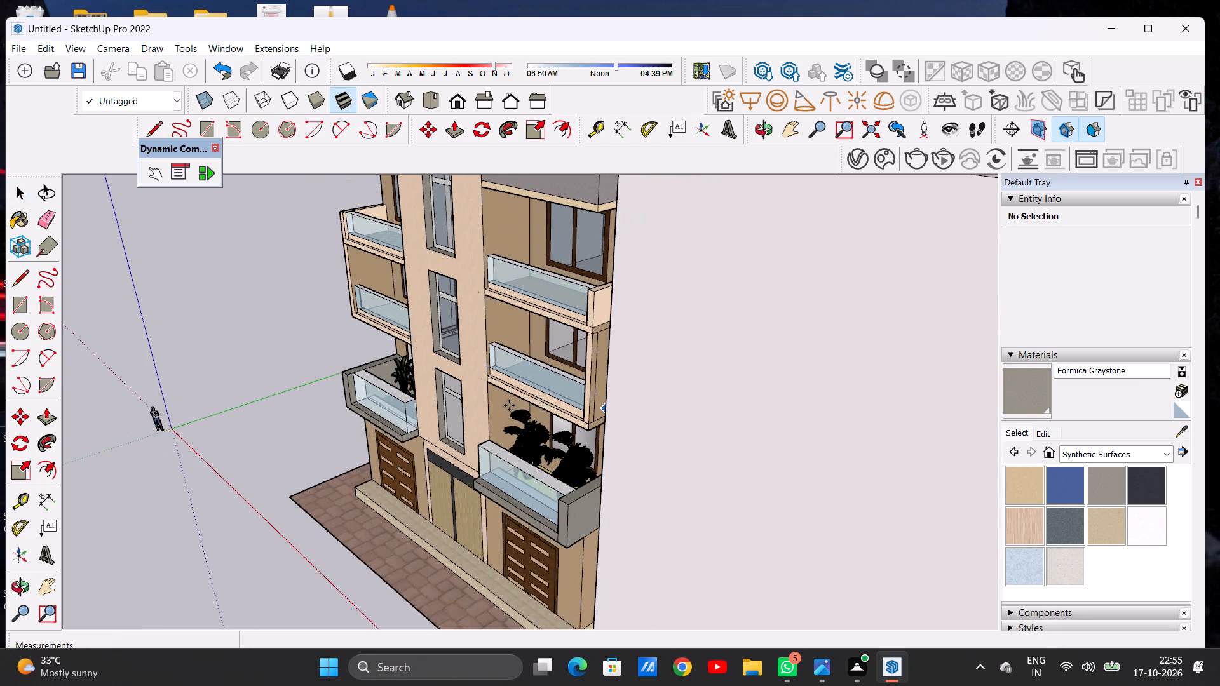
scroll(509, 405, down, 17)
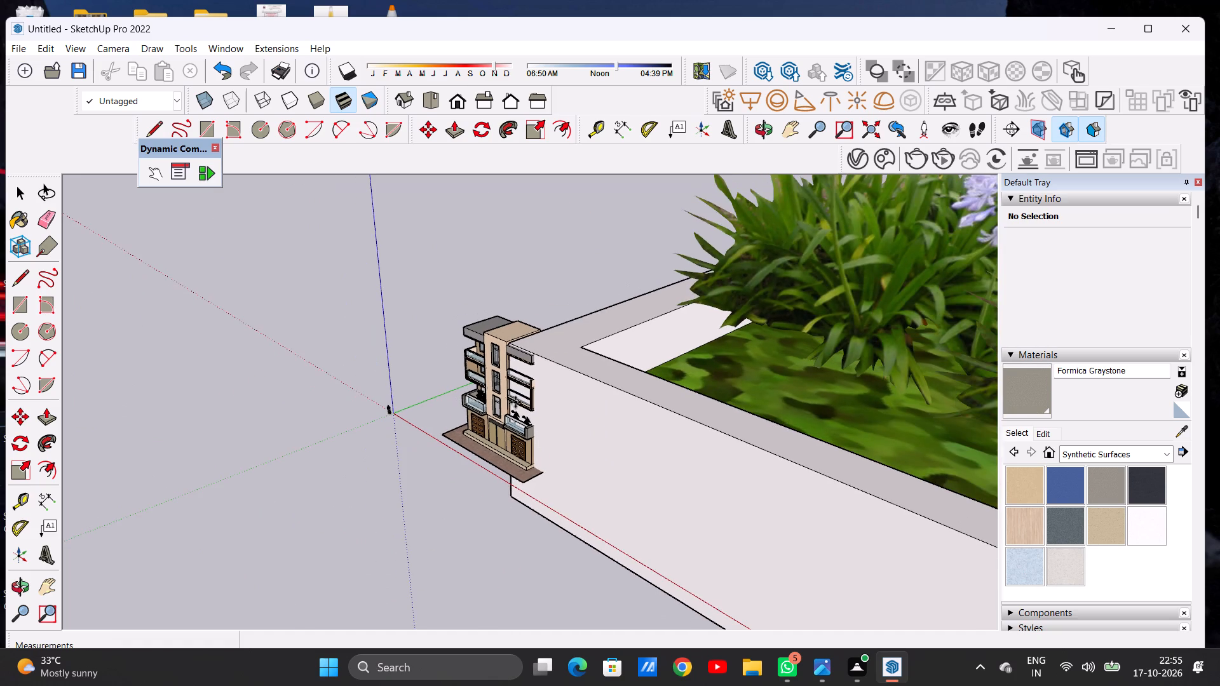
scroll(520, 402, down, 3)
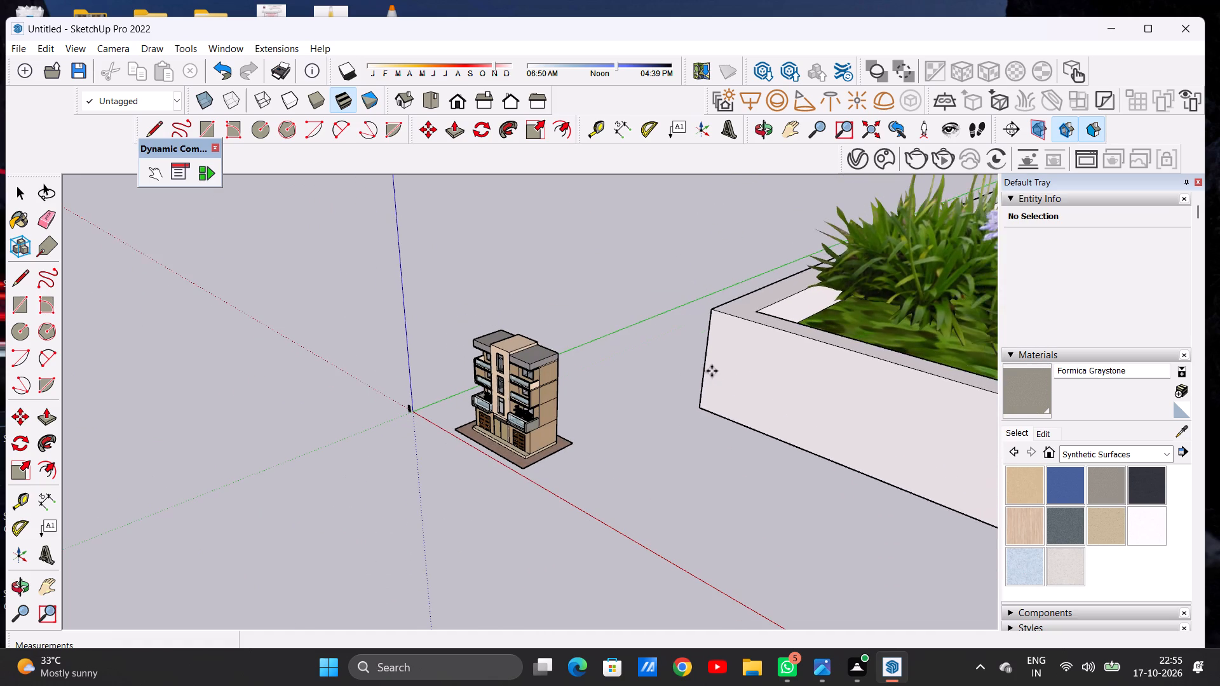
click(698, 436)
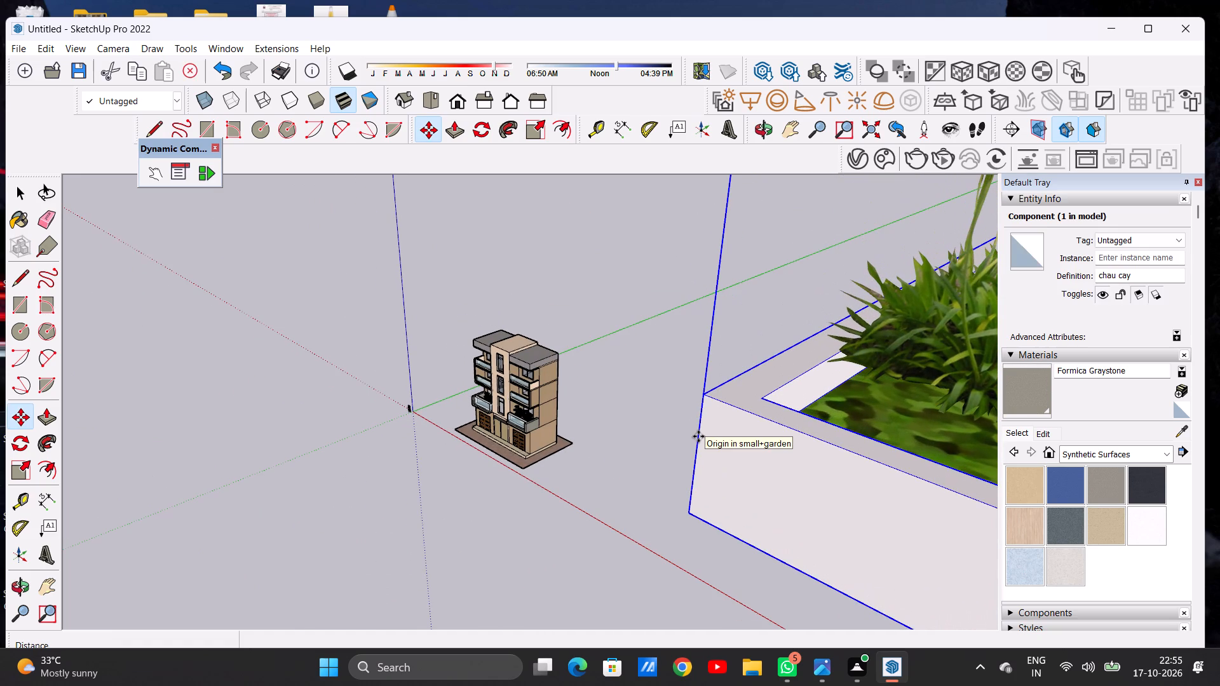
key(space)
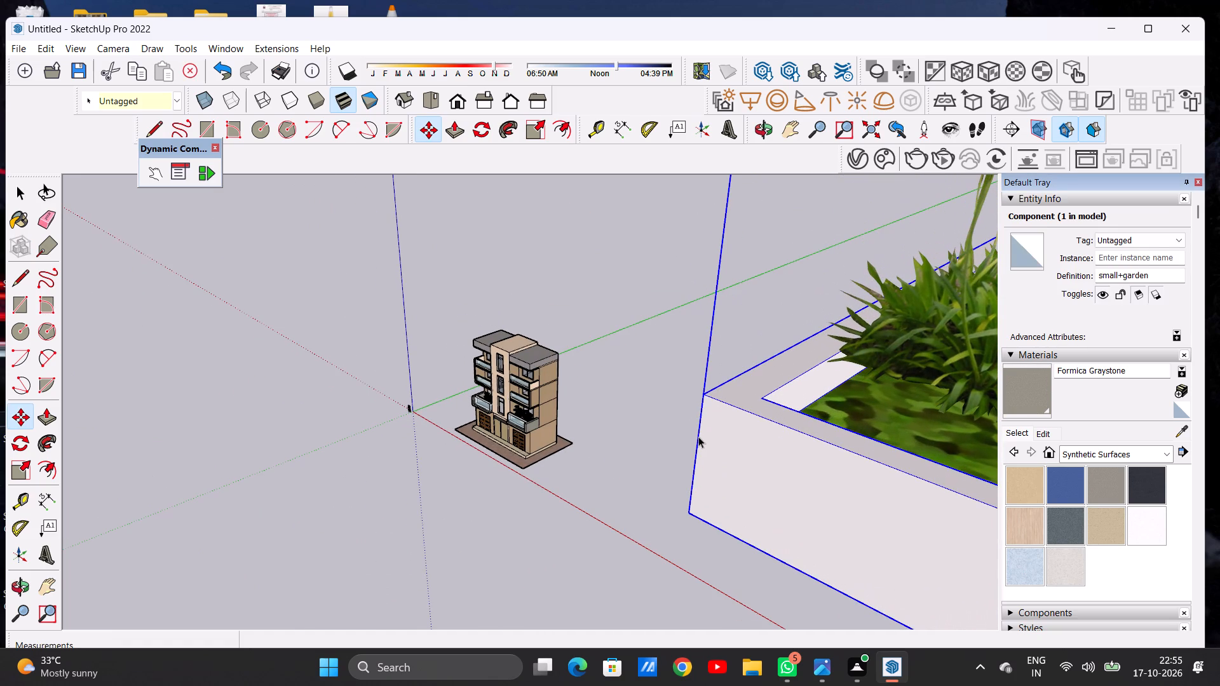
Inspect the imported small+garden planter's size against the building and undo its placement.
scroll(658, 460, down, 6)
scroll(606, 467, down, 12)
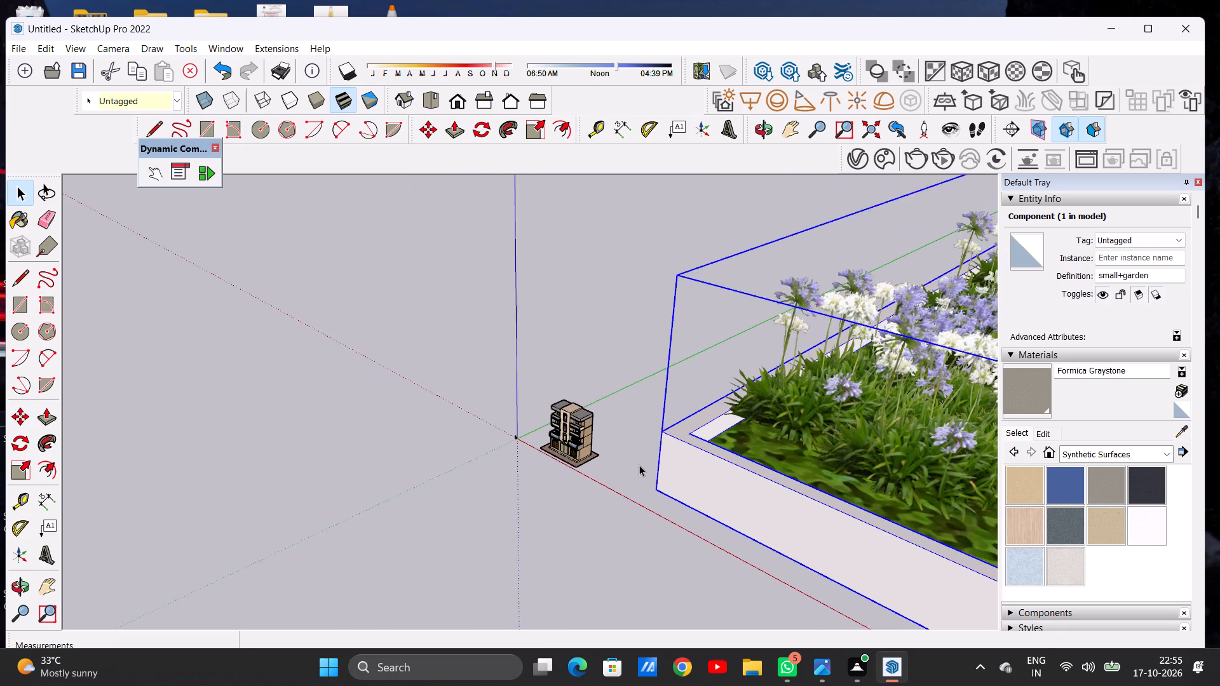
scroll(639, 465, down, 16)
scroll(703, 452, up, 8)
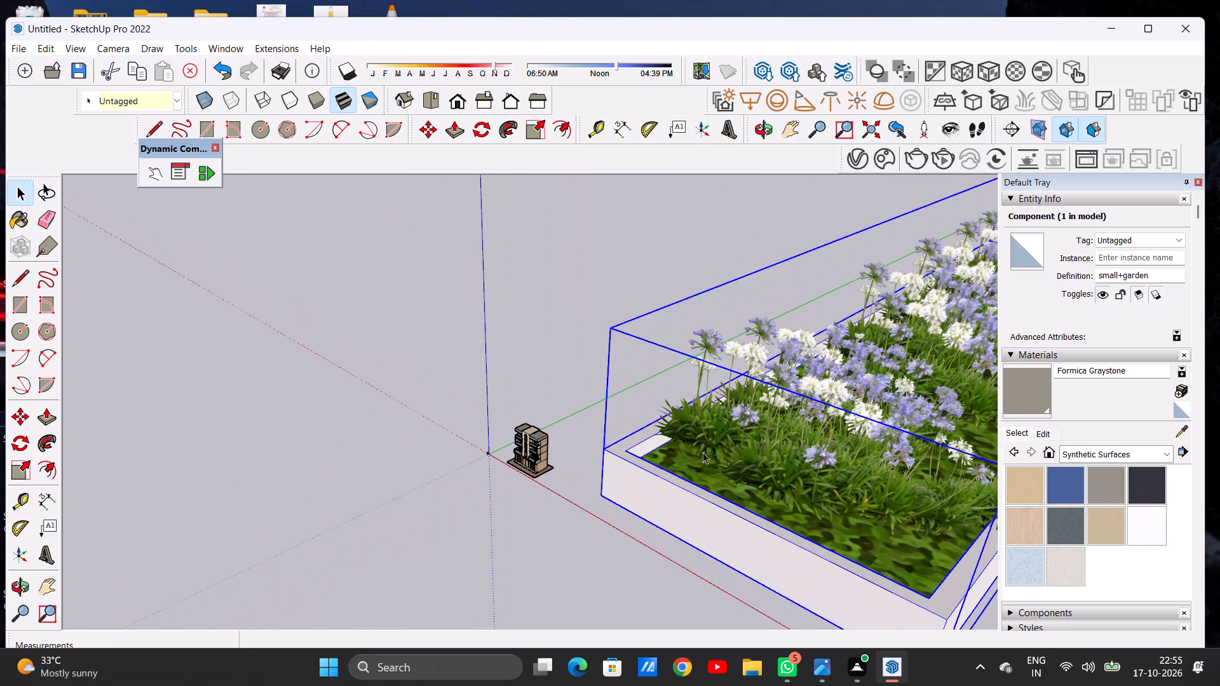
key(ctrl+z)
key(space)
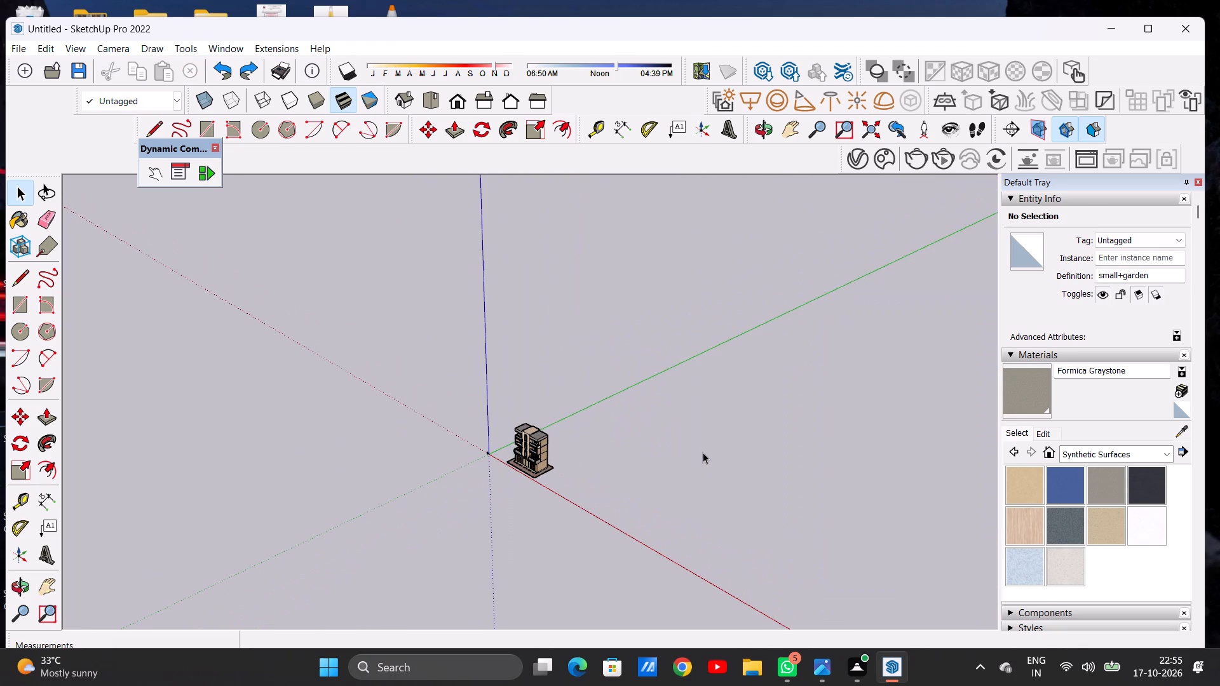
Examine the building's facade obliquely, in the standard front view and from above, checking the balcony plants.
scroll(503, 439, up, 11)
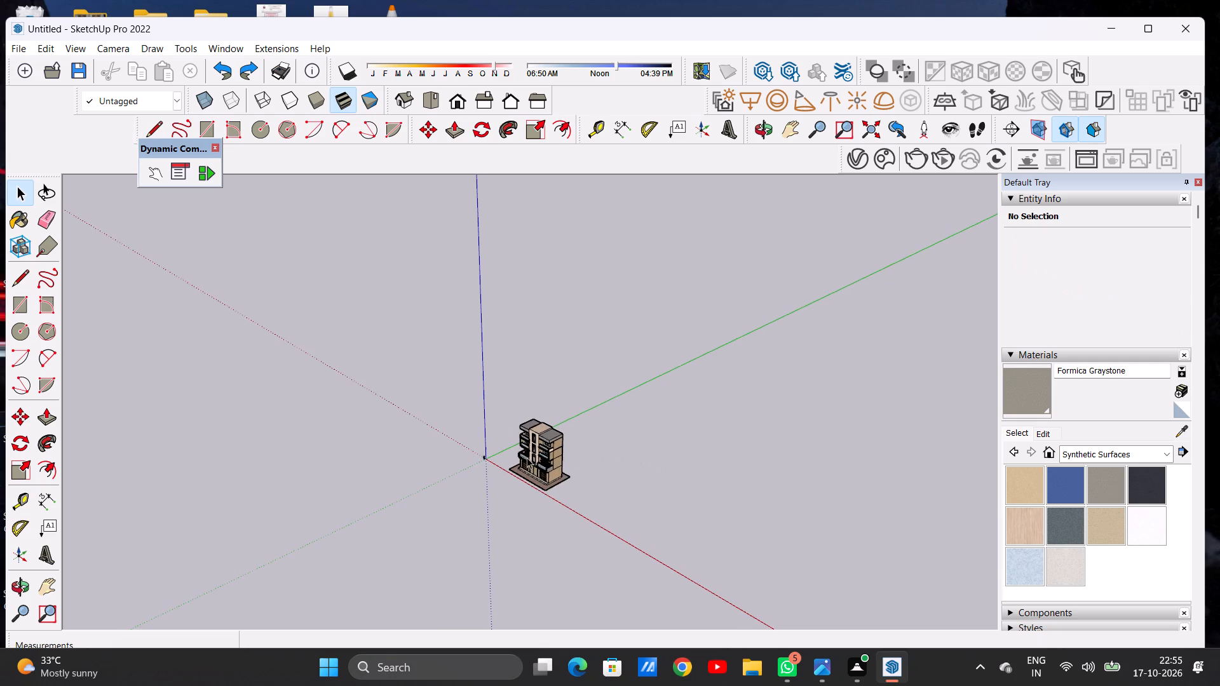
scroll(527, 457, up, 2)
scroll(568, 488, up, 14)
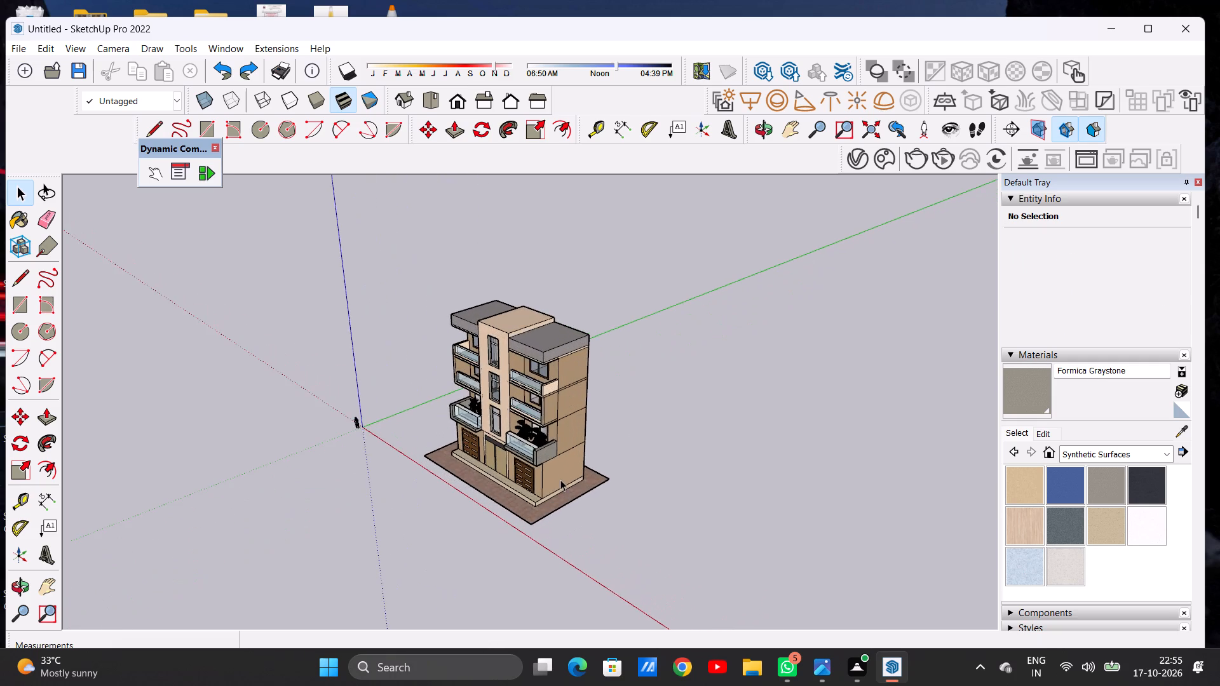
scroll(558, 469, up, 7)
middle_drag(508, 455, 602, 440)
scroll(513, 455, up, 1)
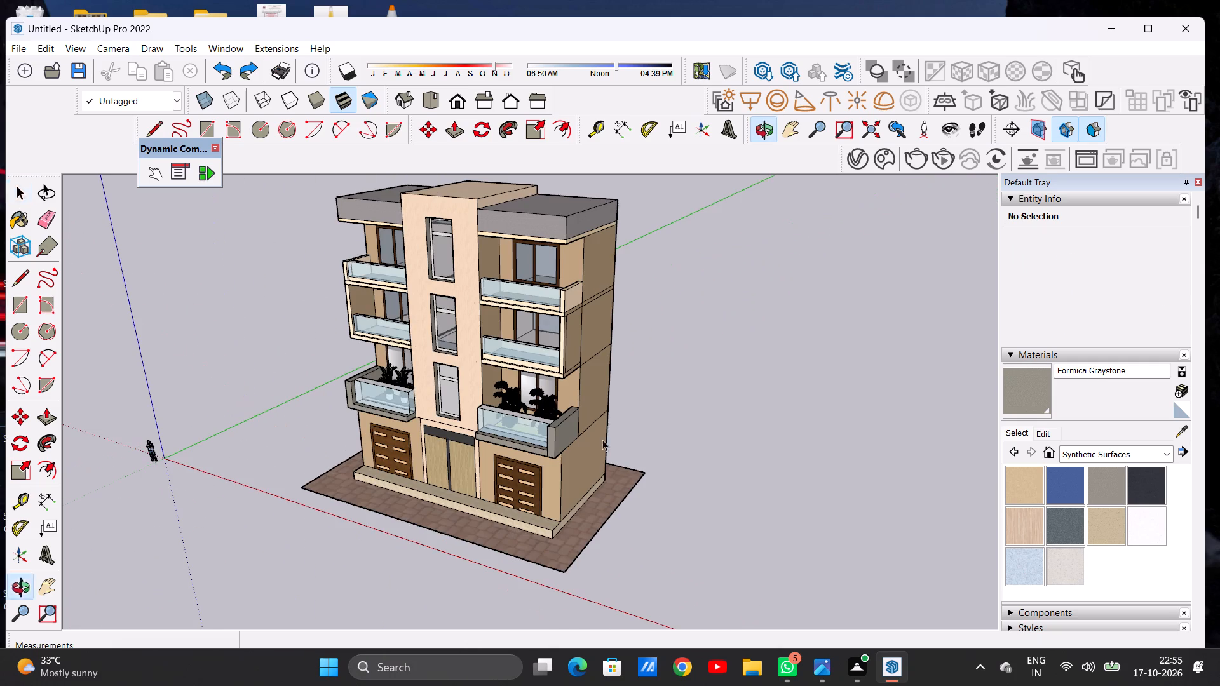
click(429, 100)
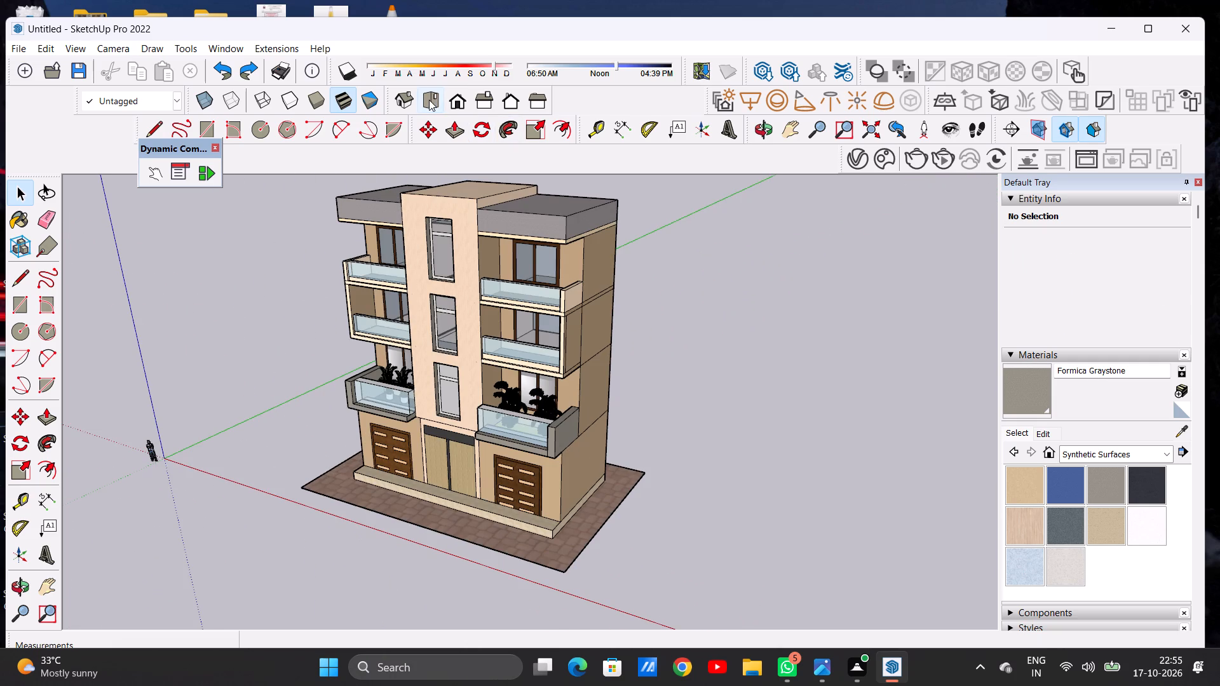
click(457, 97)
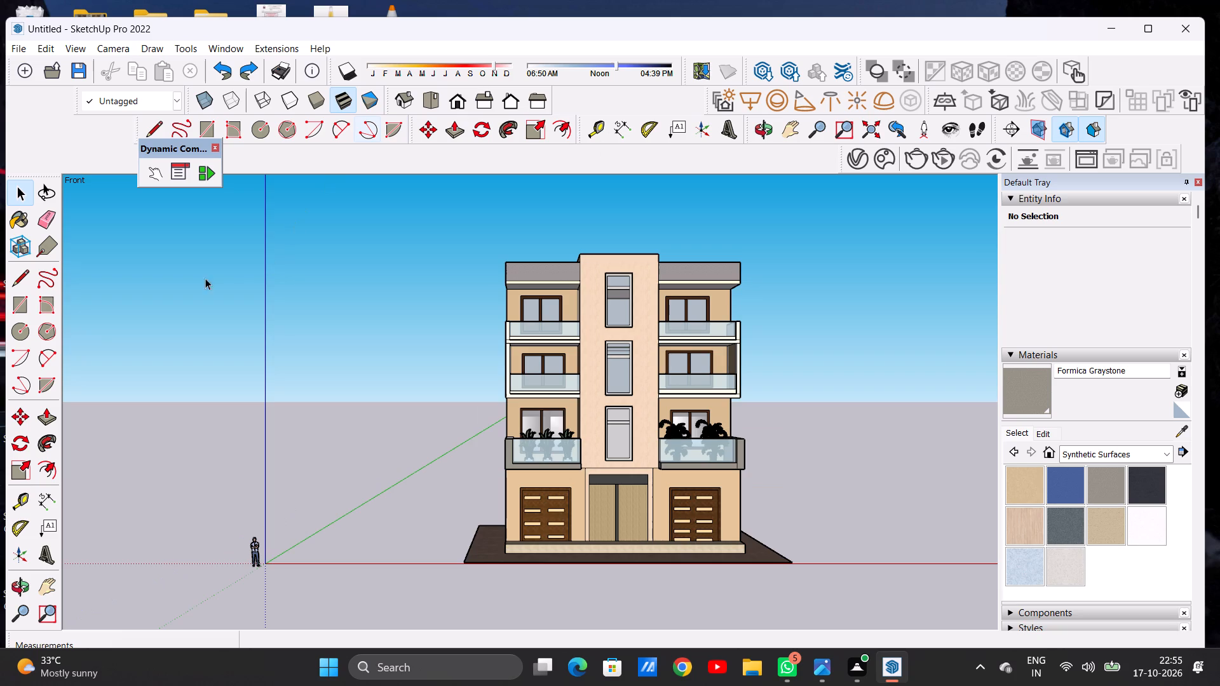
scroll(179, 356, down, 5)
scroll(166, 417, down, 3)
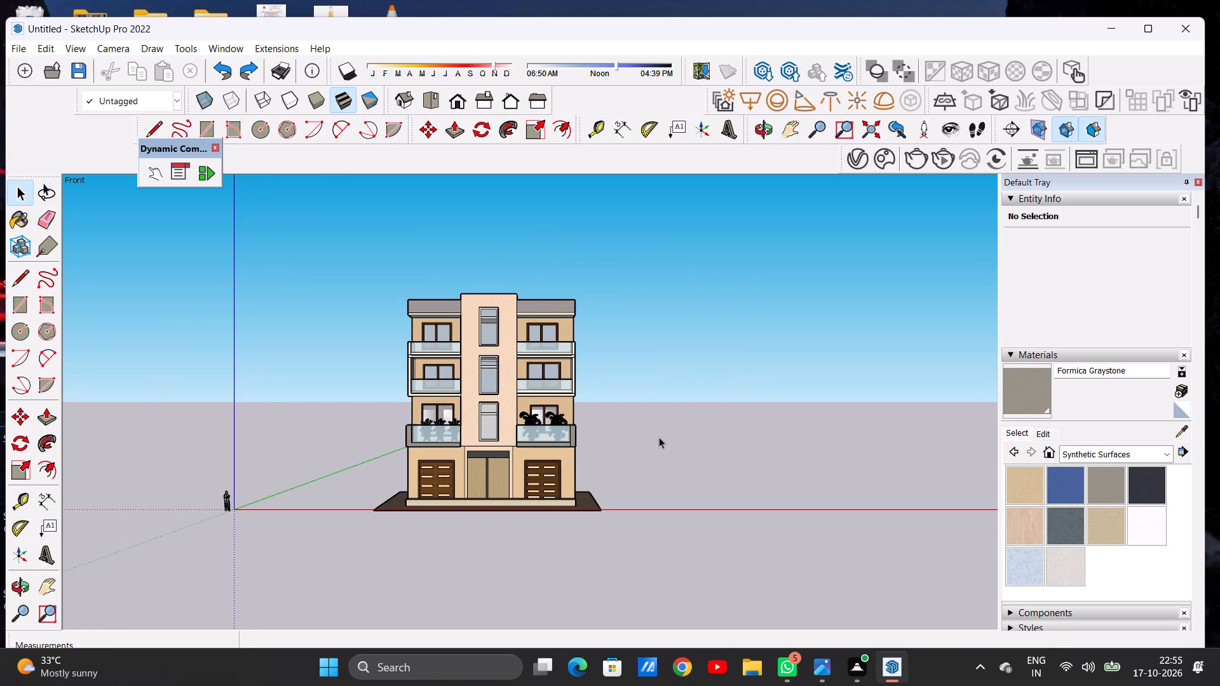
scroll(659, 437, up, 6)
scroll(416, 422, up, 4)
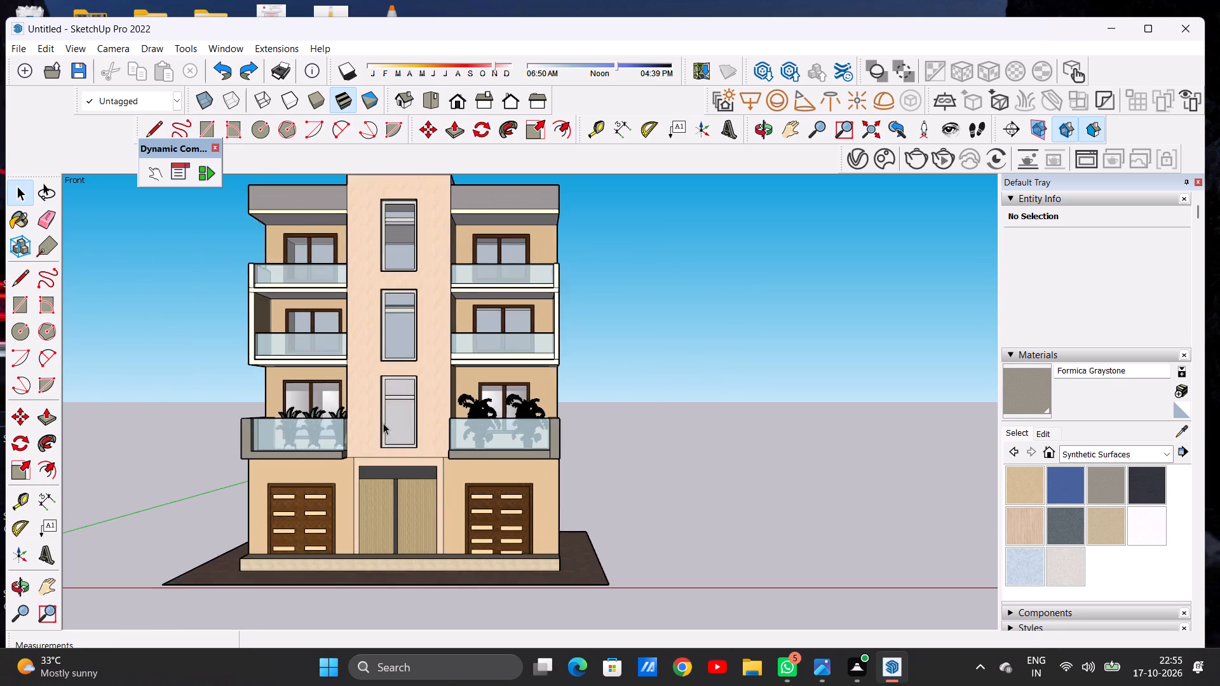
scroll(383, 423, up, 3)
scroll(275, 433, down, 10)
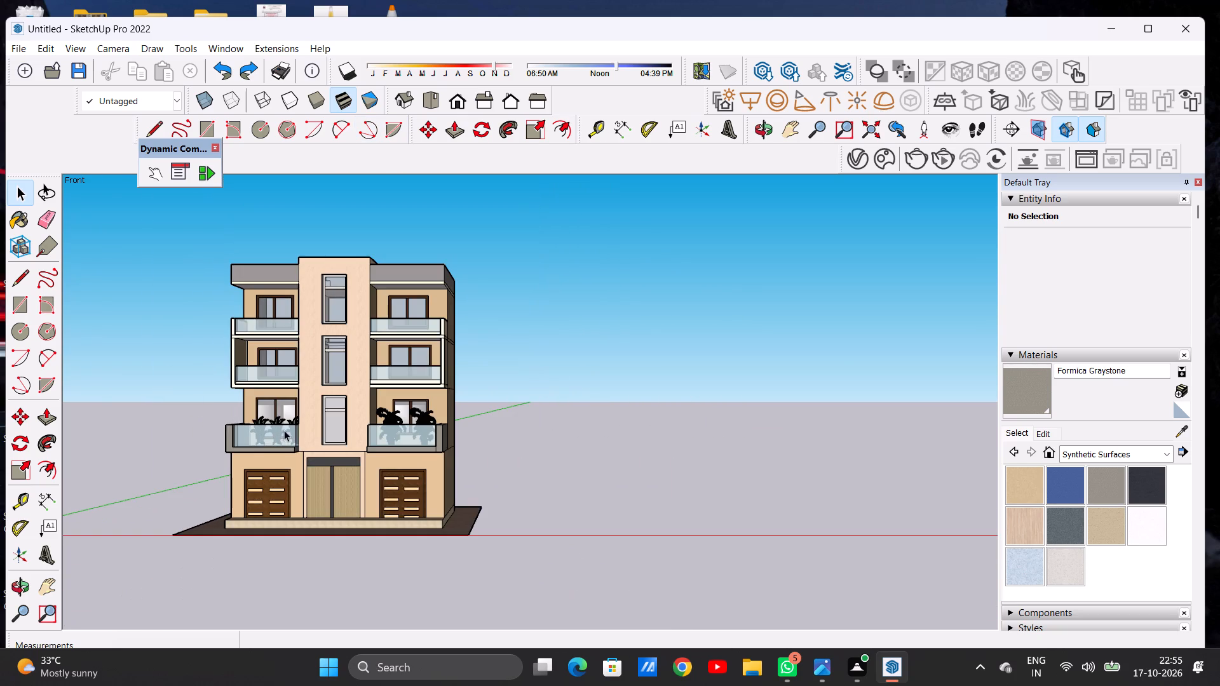
scroll(284, 430, down, 2)
middle_drag(515, 393, 481, 579)
middle_drag(555, 503, 640, 503)
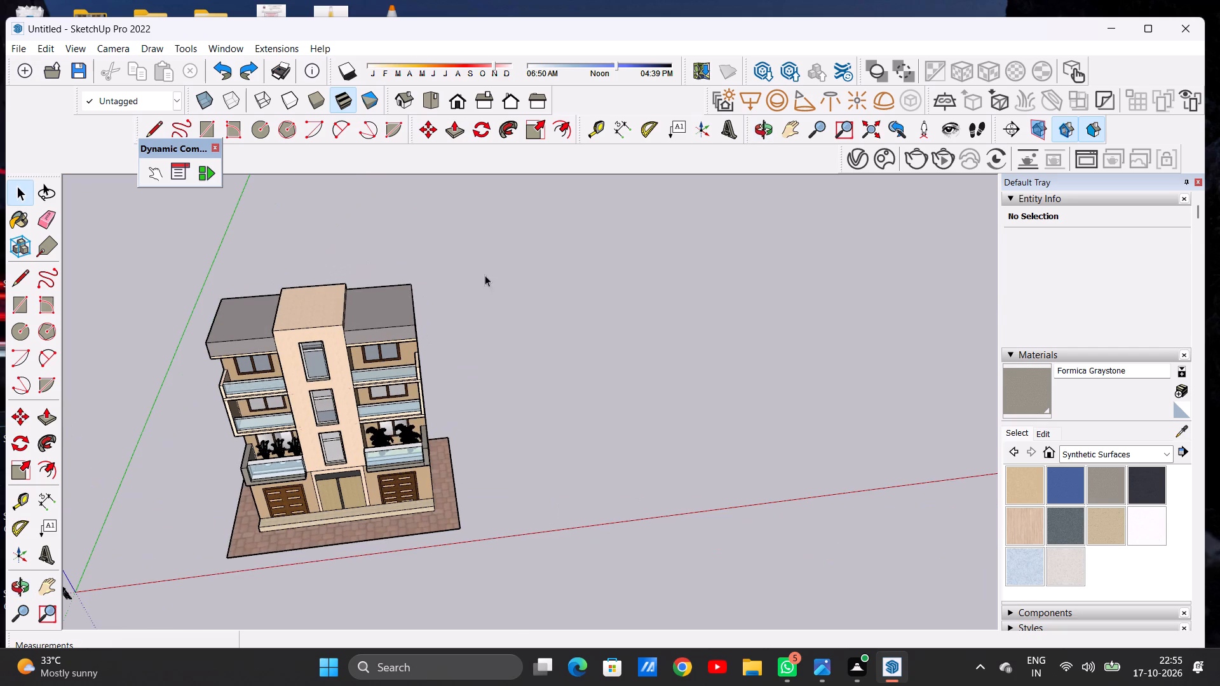
Draw a circle of about 8' 4" radius flat on the open ground beside the building, on the potted-palm side.
click(453, 100)
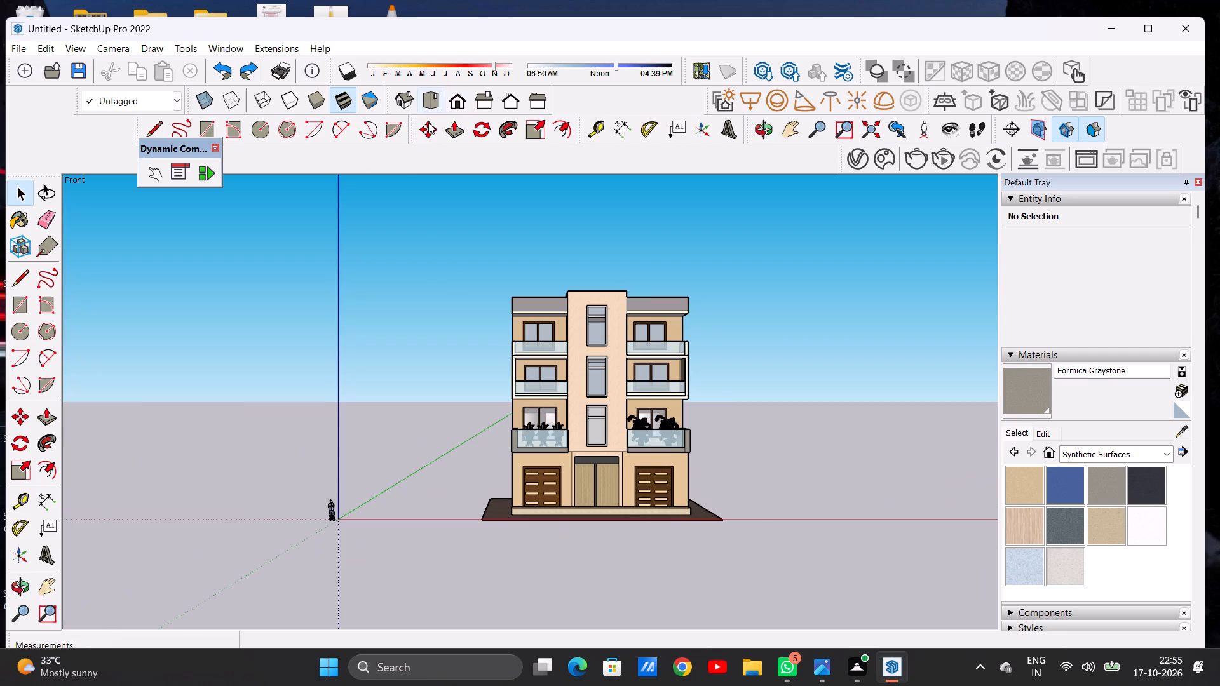
scroll(865, 417, up, 6)
scroll(898, 505, up, 5)
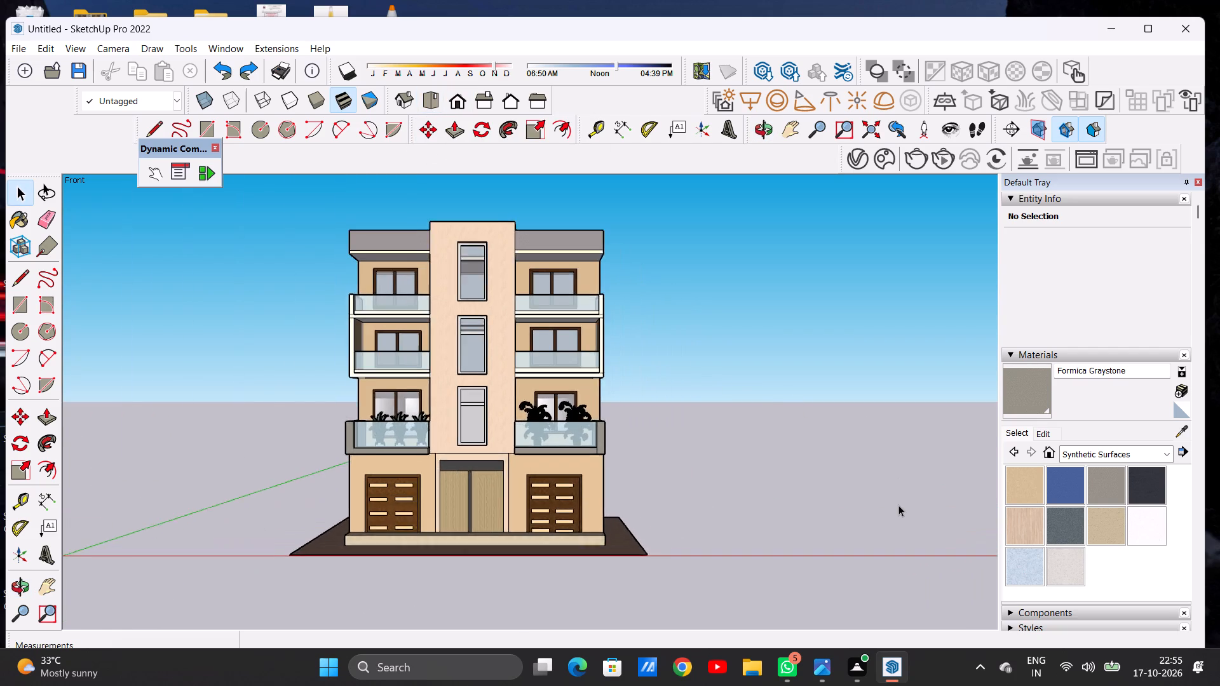
scroll(898, 505, up, 9)
middle_drag(771, 428, 777, 506)
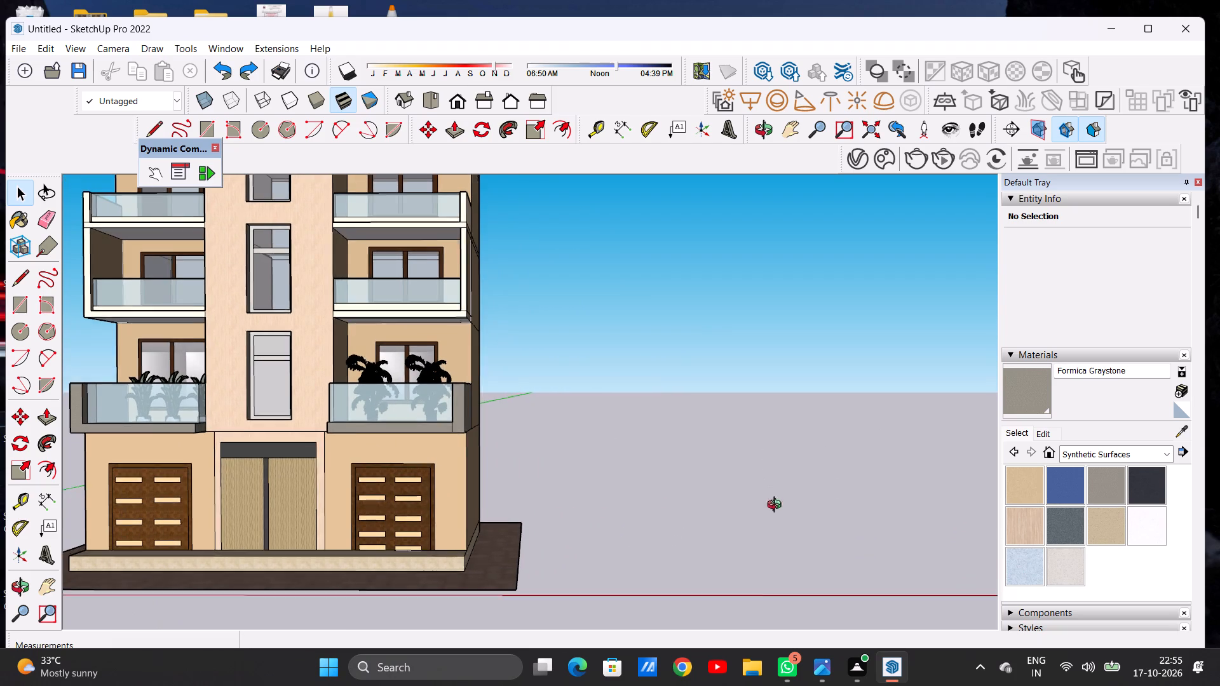
middle_drag(777, 506, 778, 570)
scroll(622, 454, down, 6)
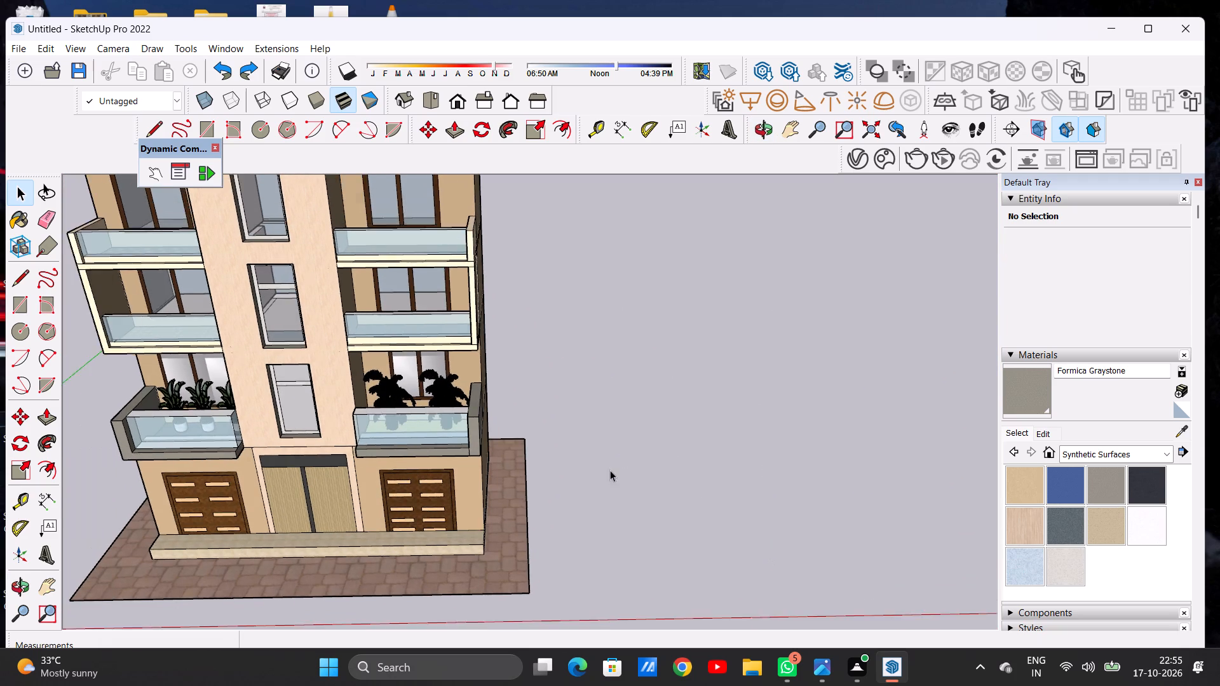
scroll(776, 510, up, 4)
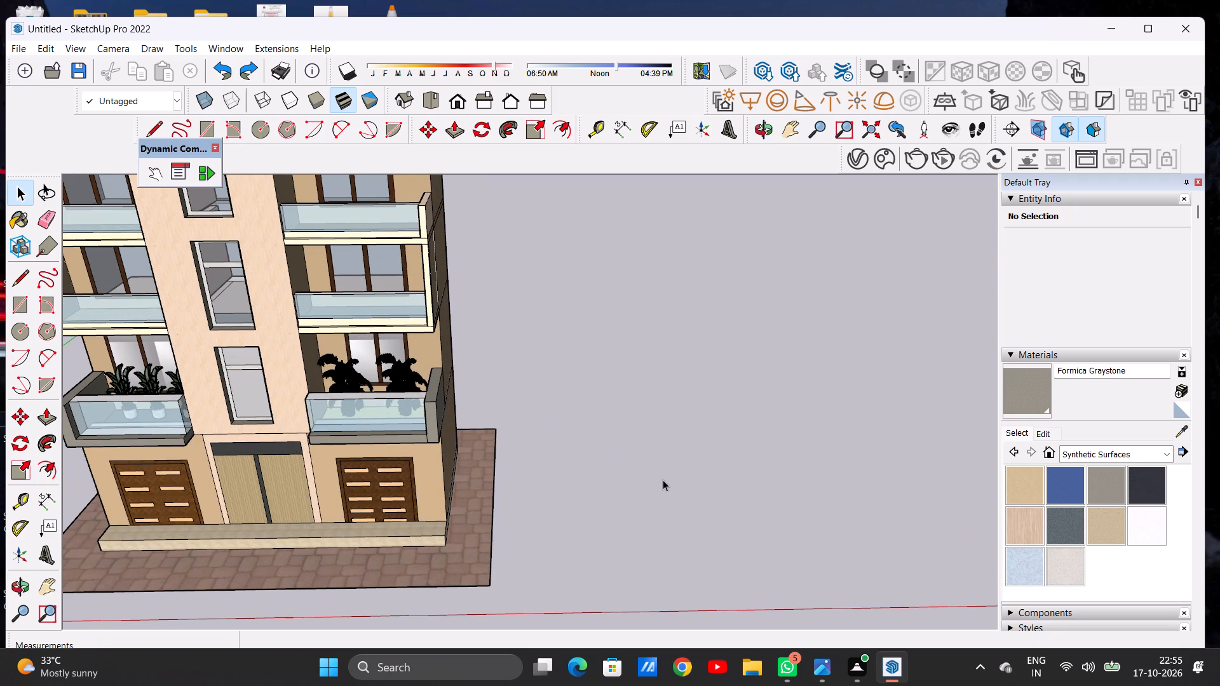
key(c)
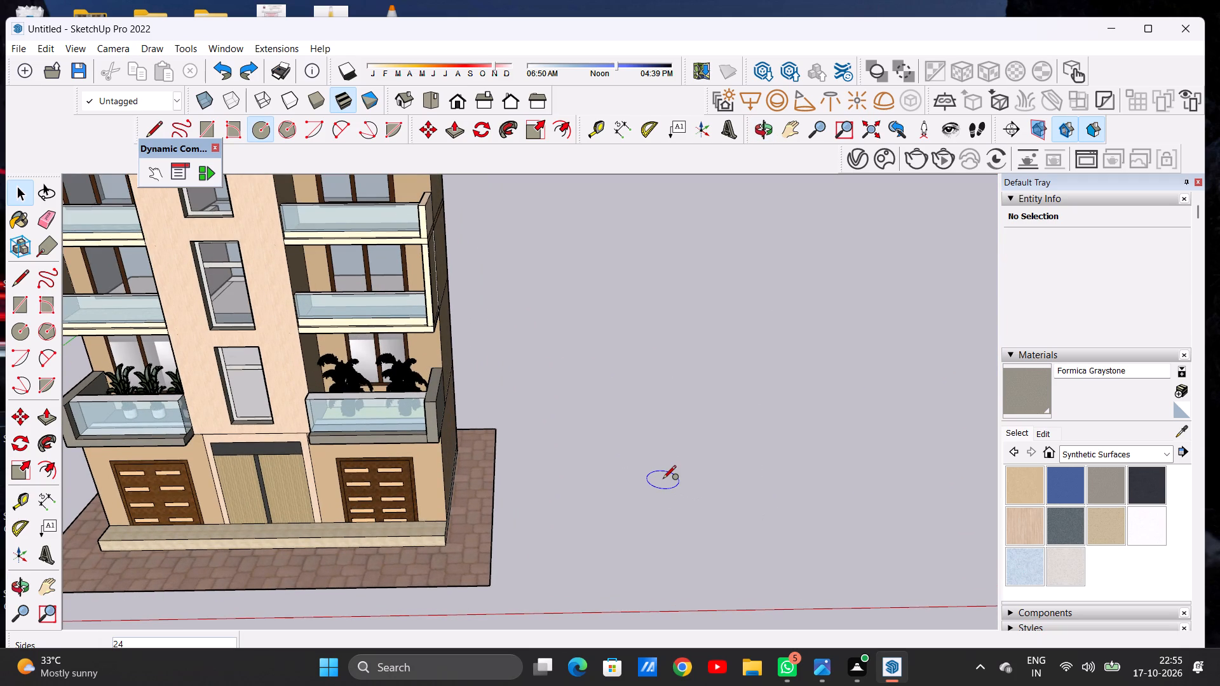
click(682, 492)
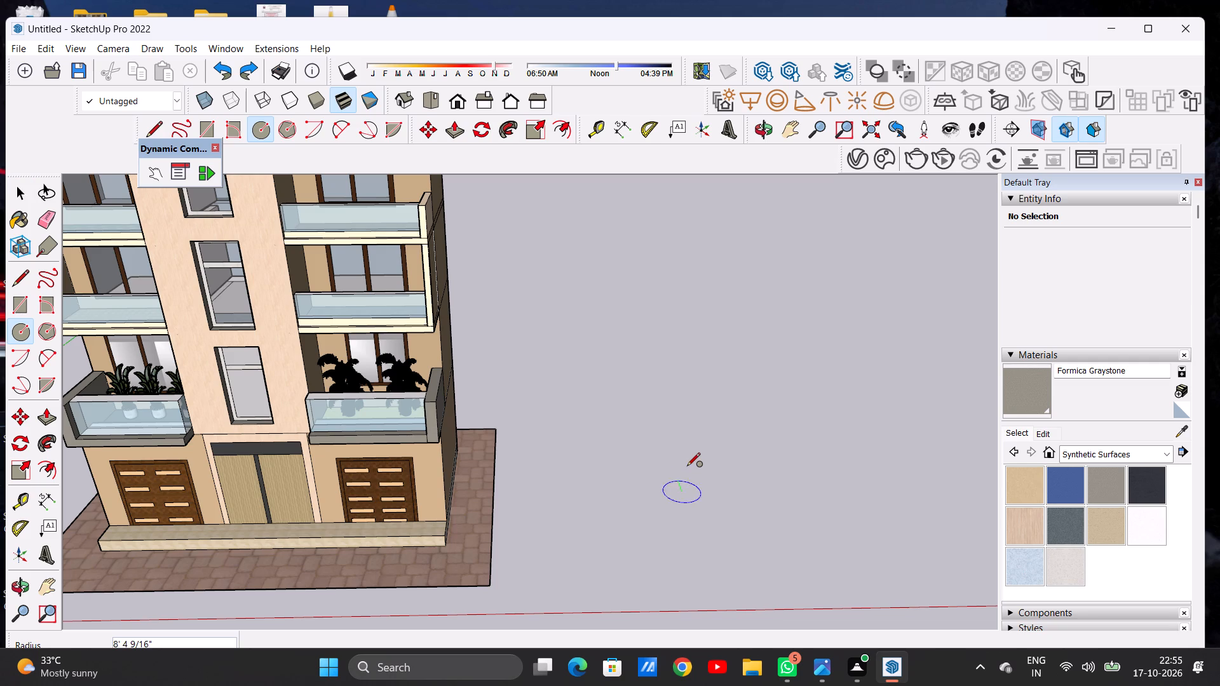
click(688, 464)
key(space)
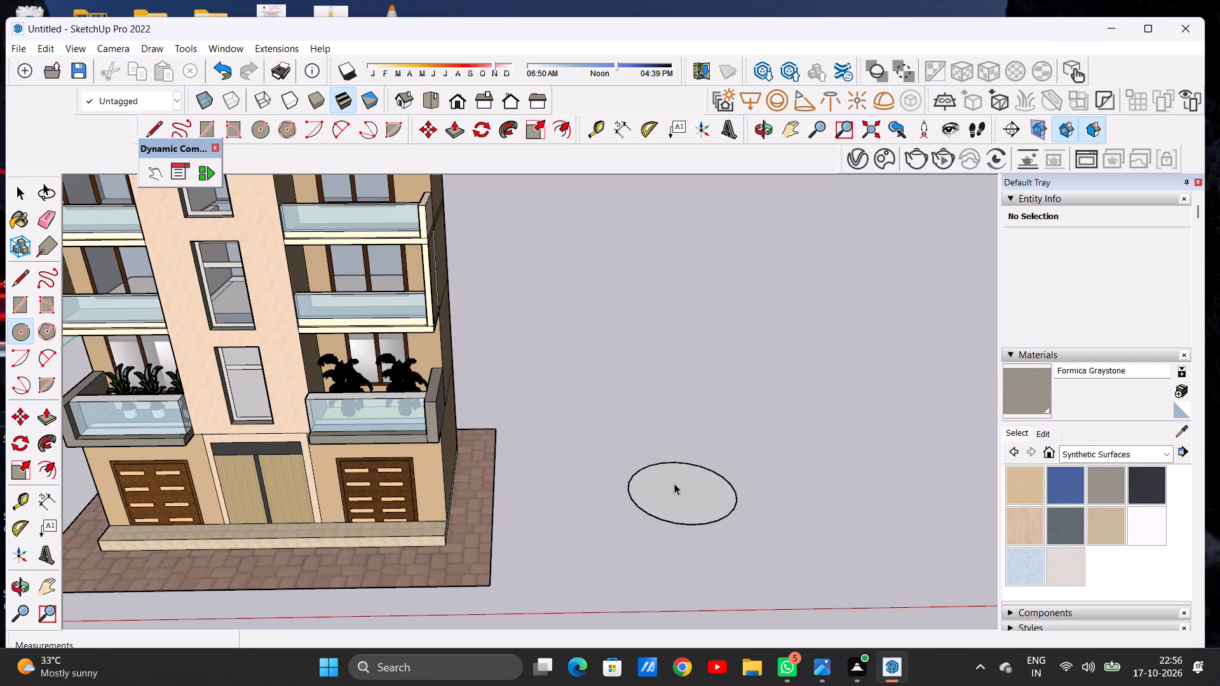
Draw a vertical line about 17' 6" high along the blue axis from the centre of the circle.
key(l)
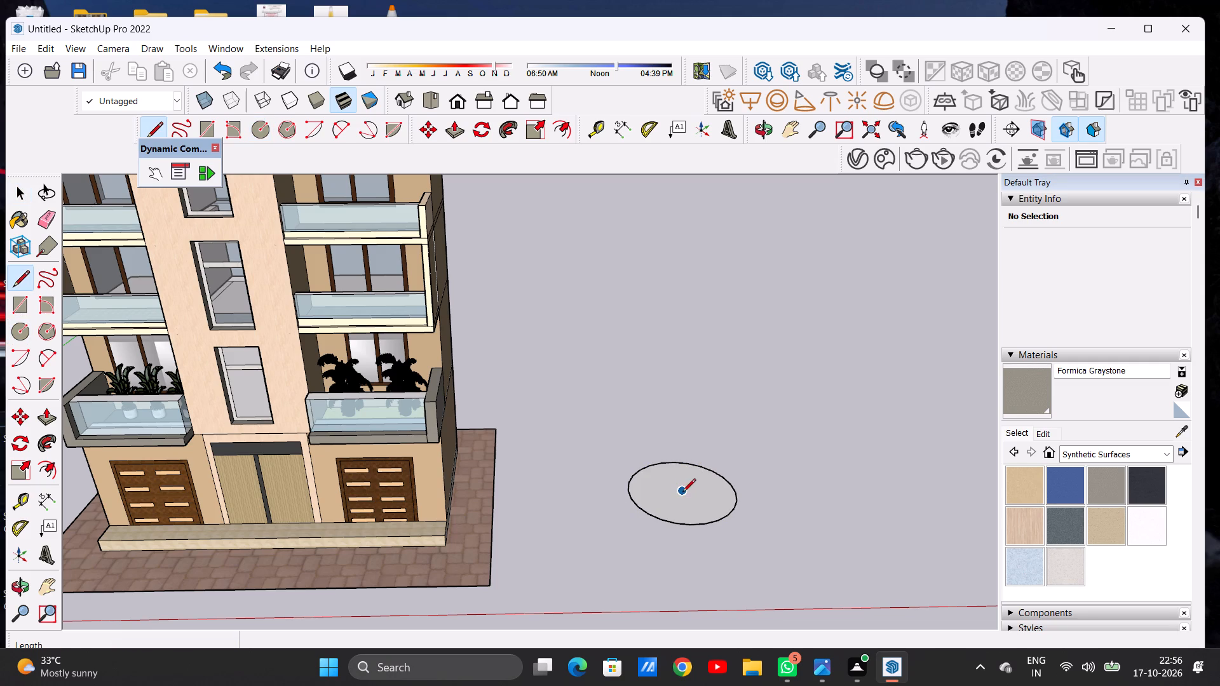
click(682, 493)
click(706, 407)
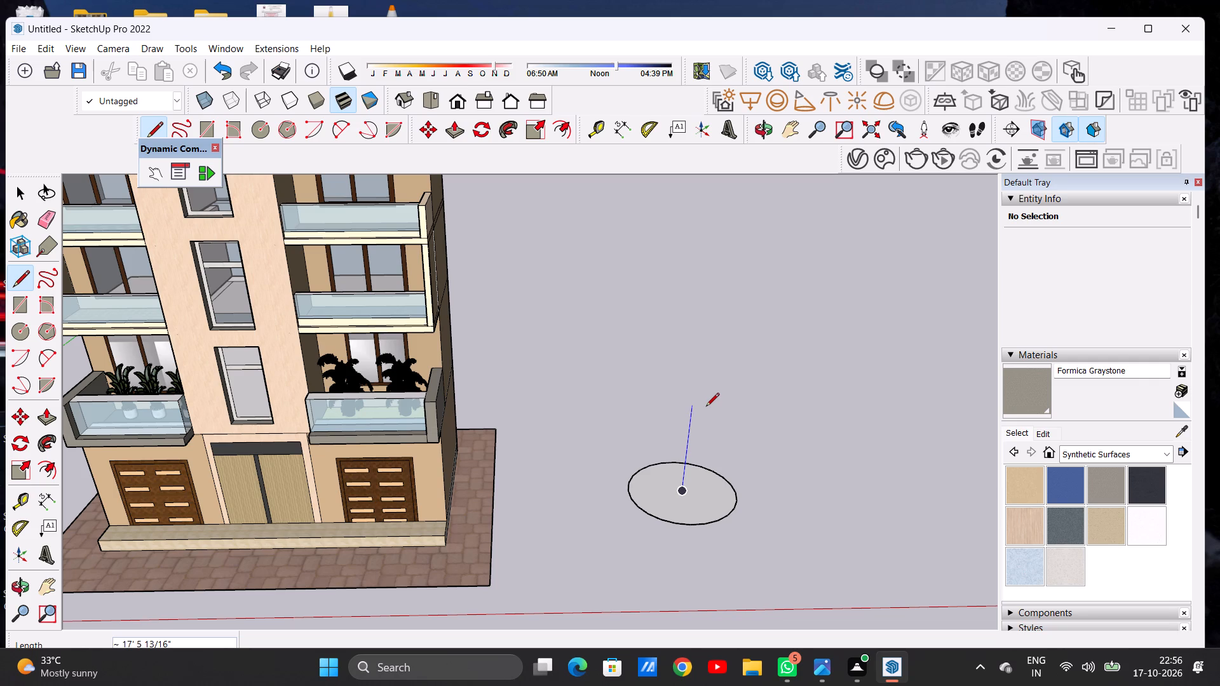
key(space)
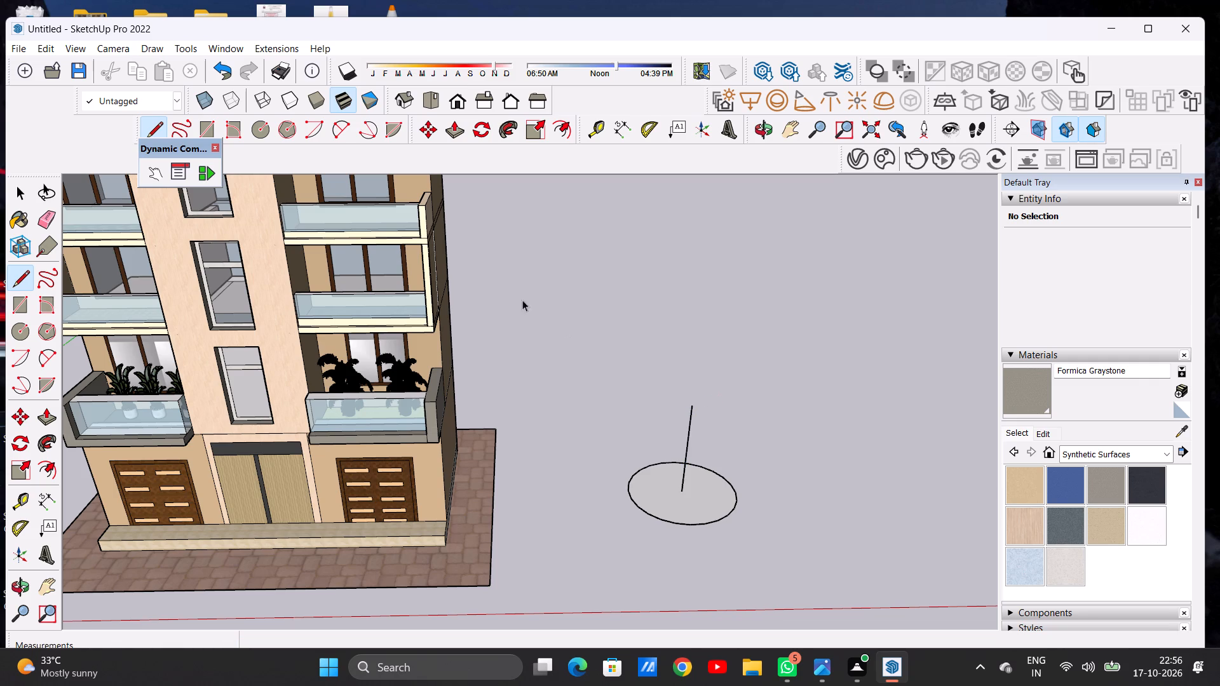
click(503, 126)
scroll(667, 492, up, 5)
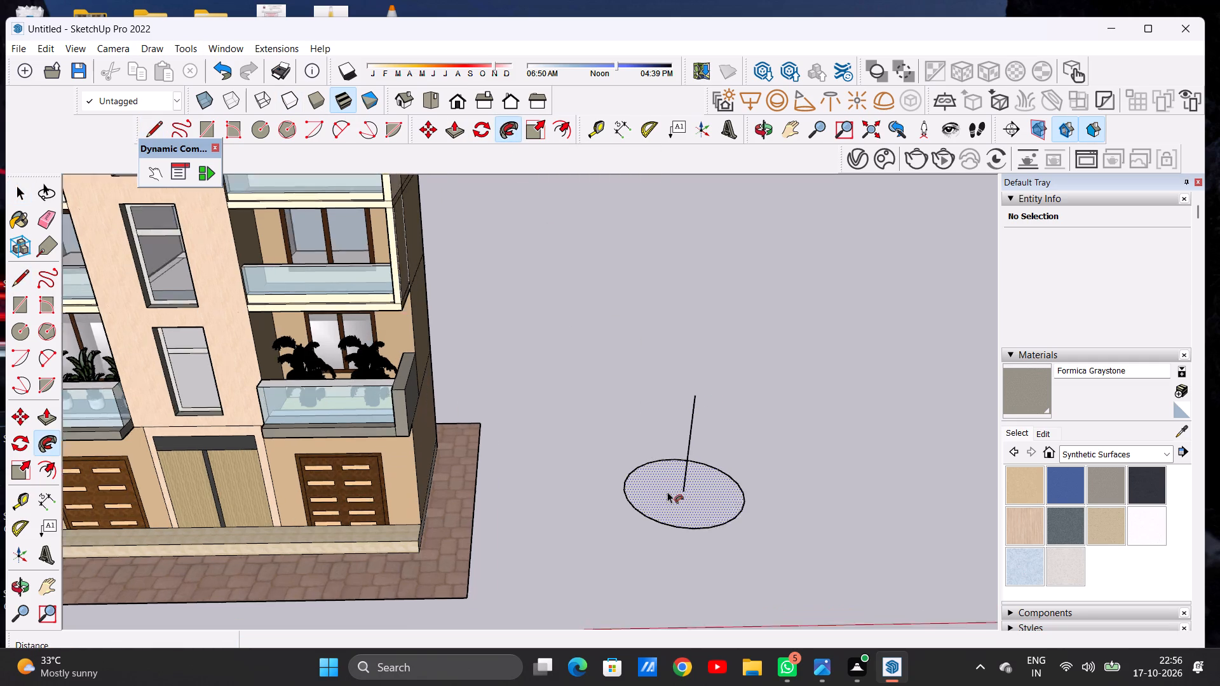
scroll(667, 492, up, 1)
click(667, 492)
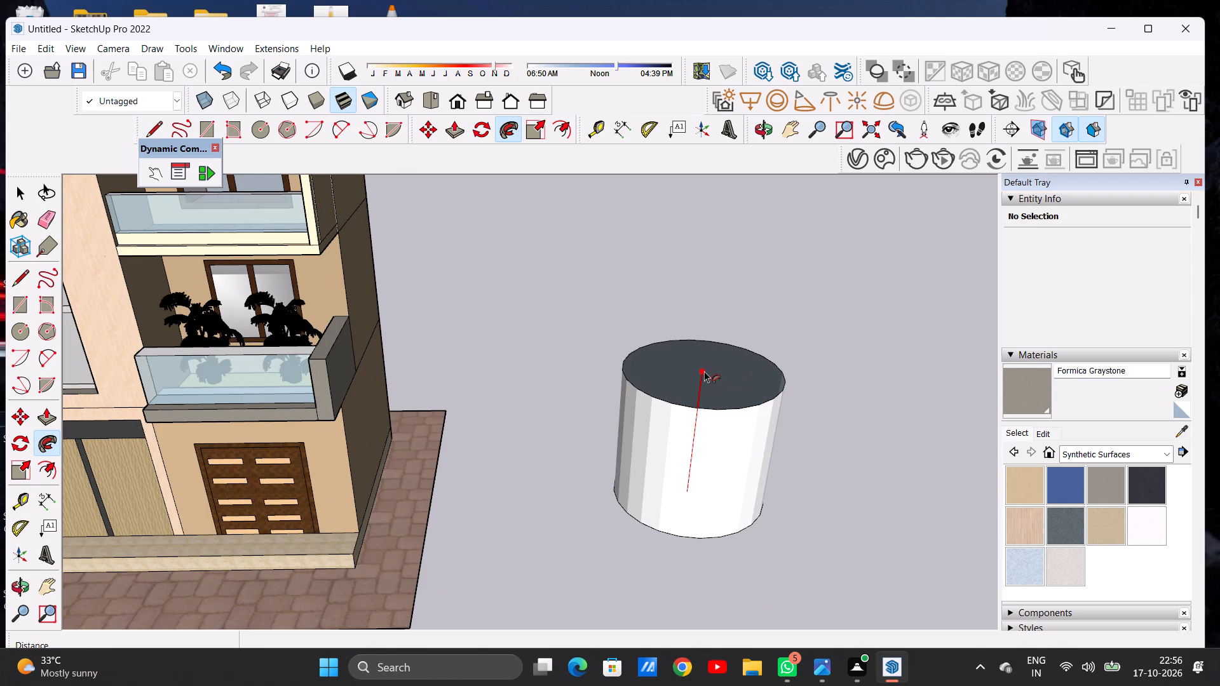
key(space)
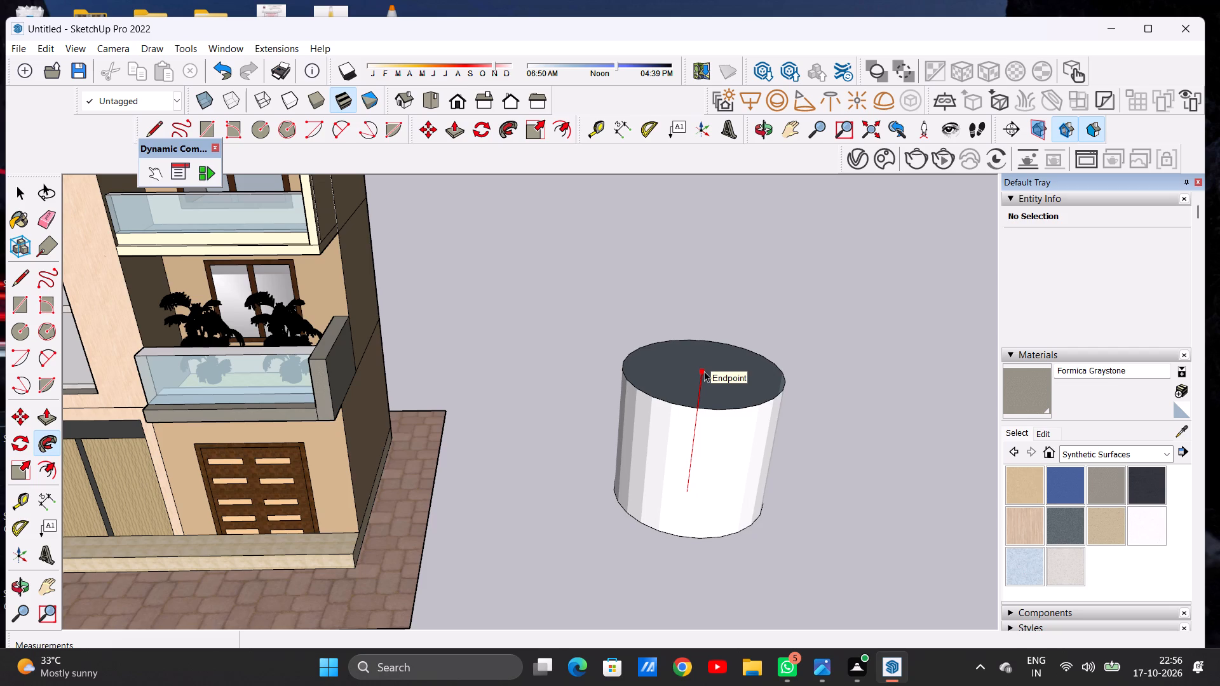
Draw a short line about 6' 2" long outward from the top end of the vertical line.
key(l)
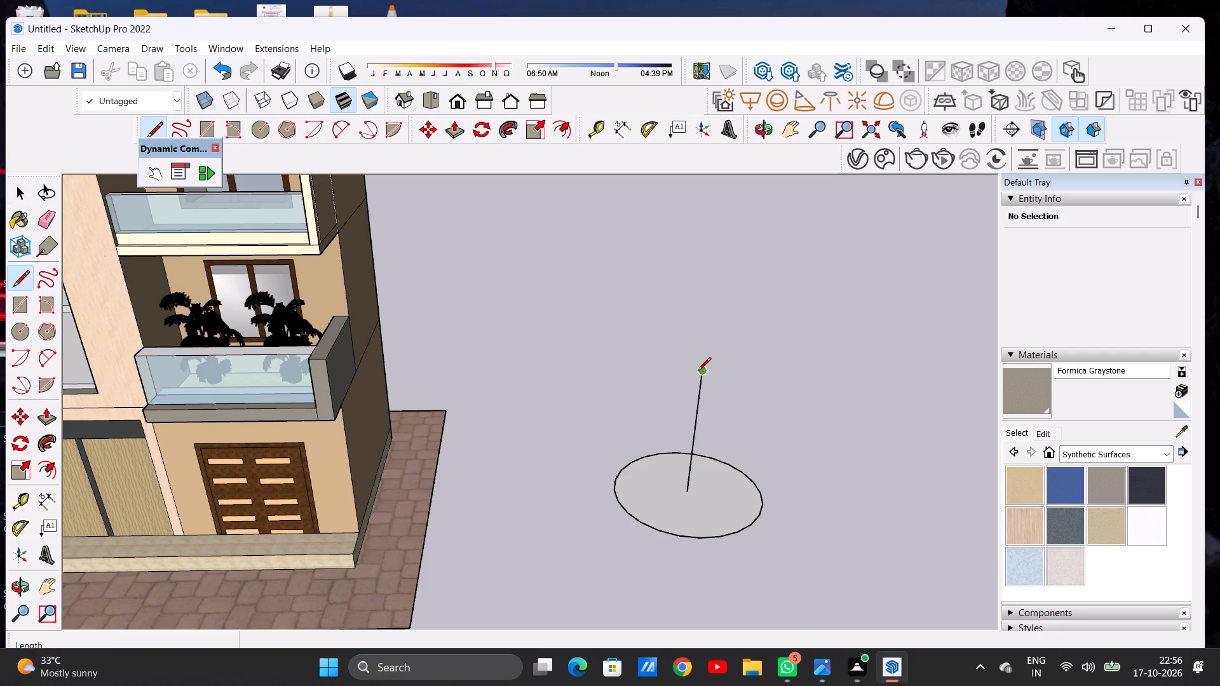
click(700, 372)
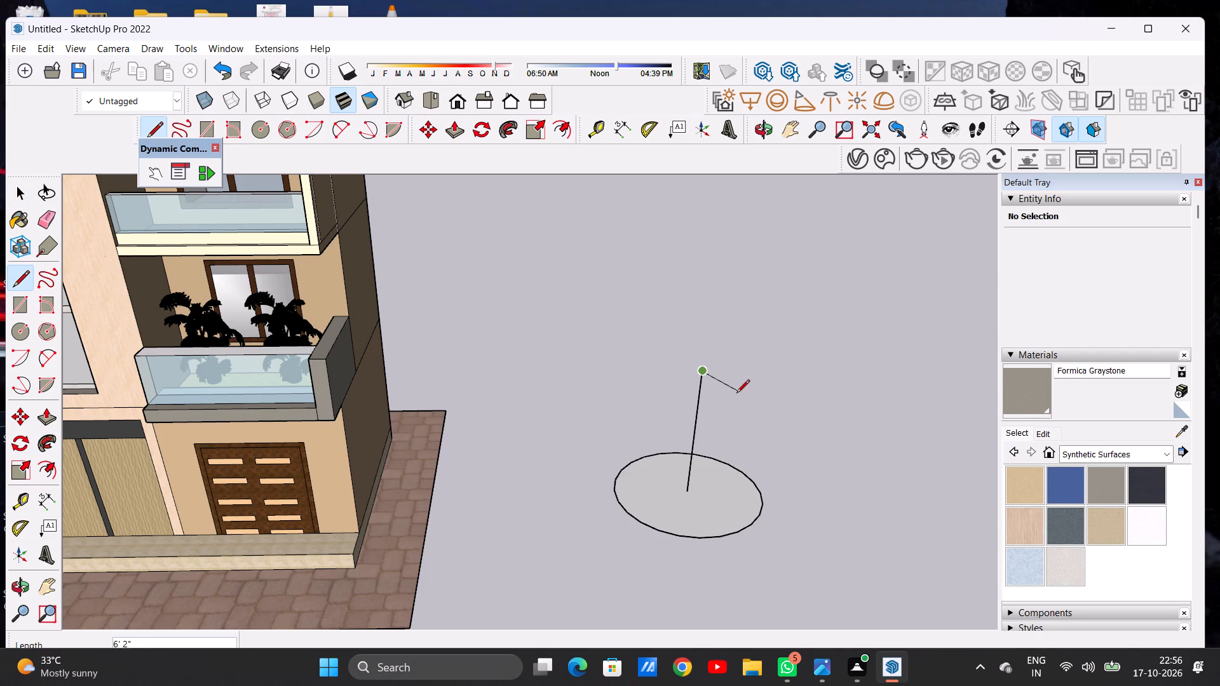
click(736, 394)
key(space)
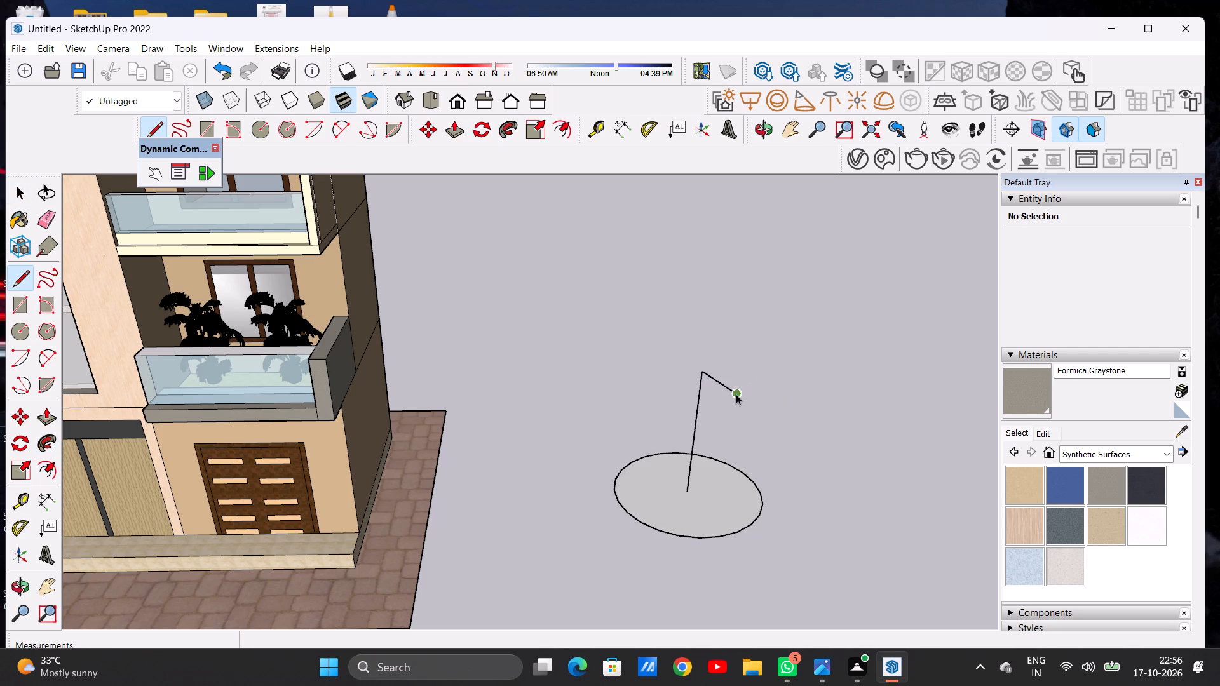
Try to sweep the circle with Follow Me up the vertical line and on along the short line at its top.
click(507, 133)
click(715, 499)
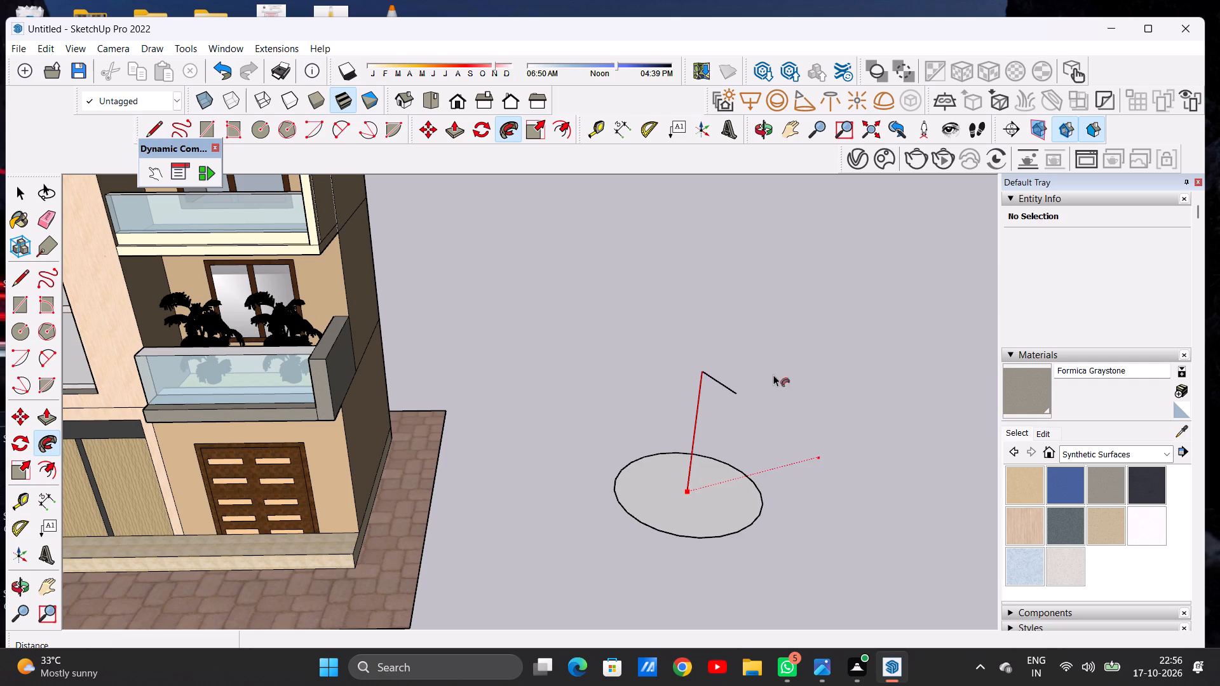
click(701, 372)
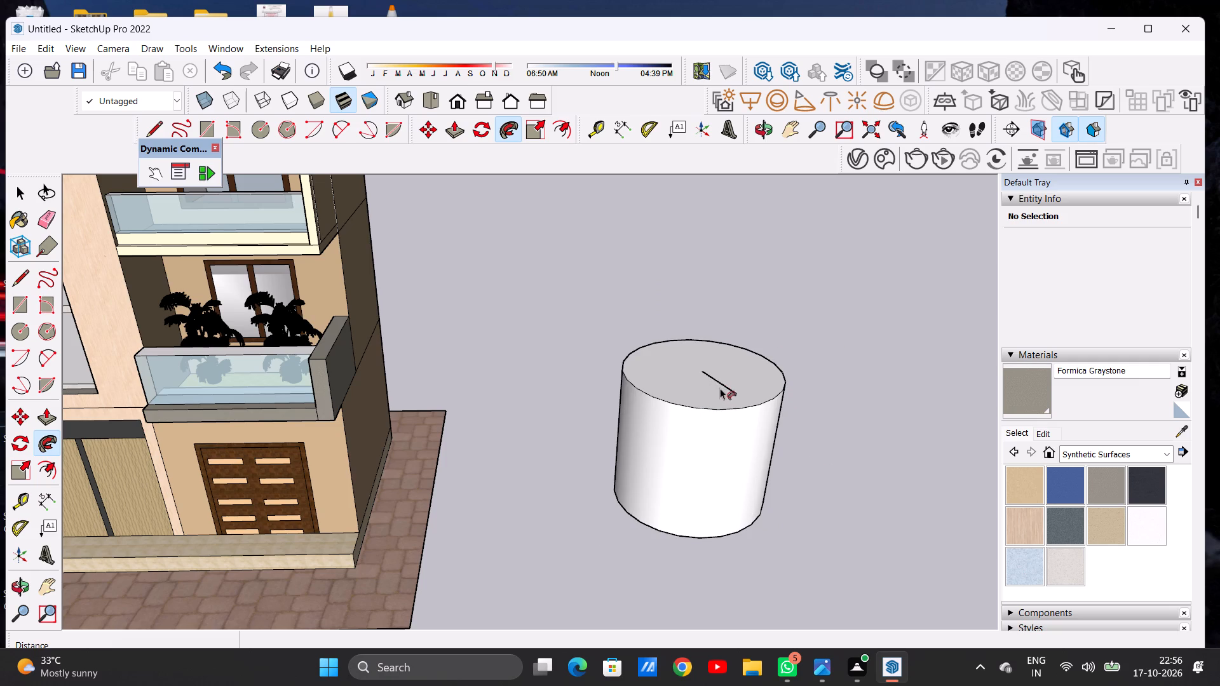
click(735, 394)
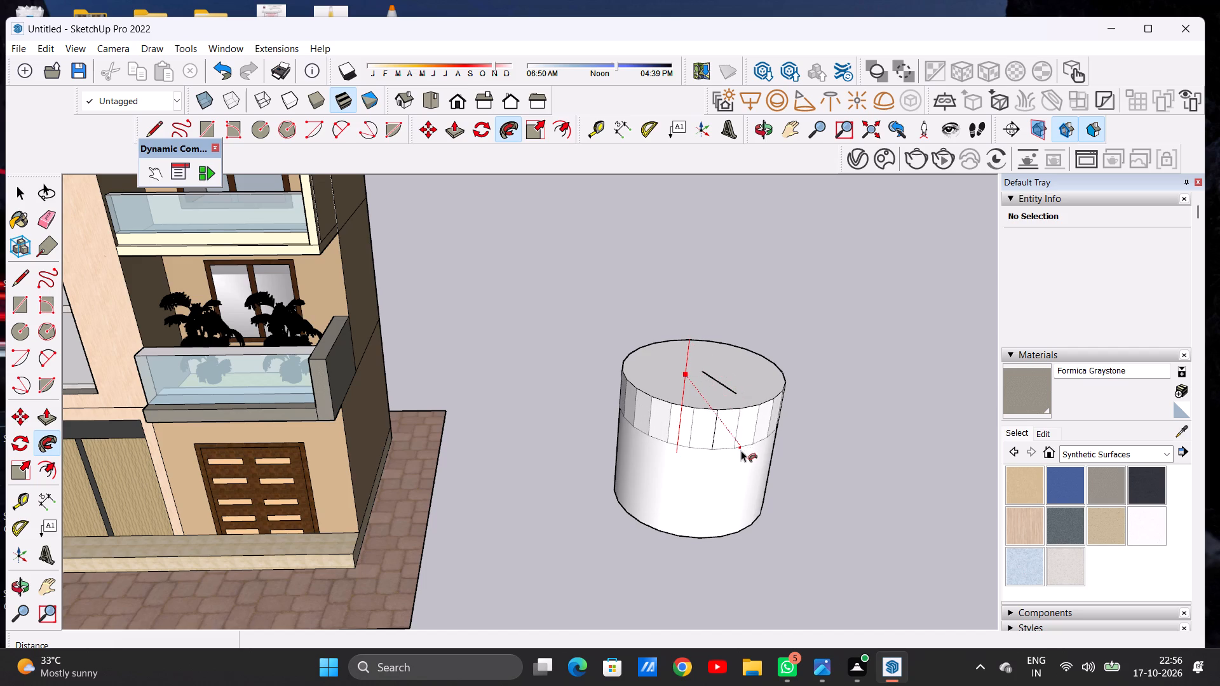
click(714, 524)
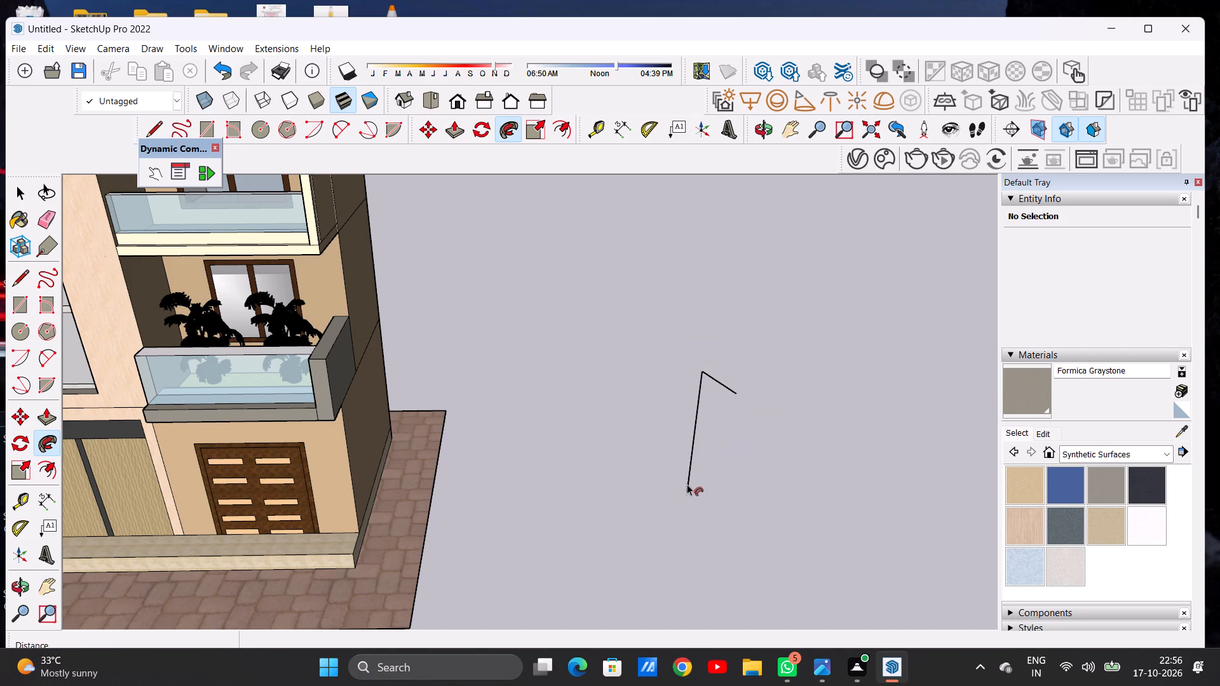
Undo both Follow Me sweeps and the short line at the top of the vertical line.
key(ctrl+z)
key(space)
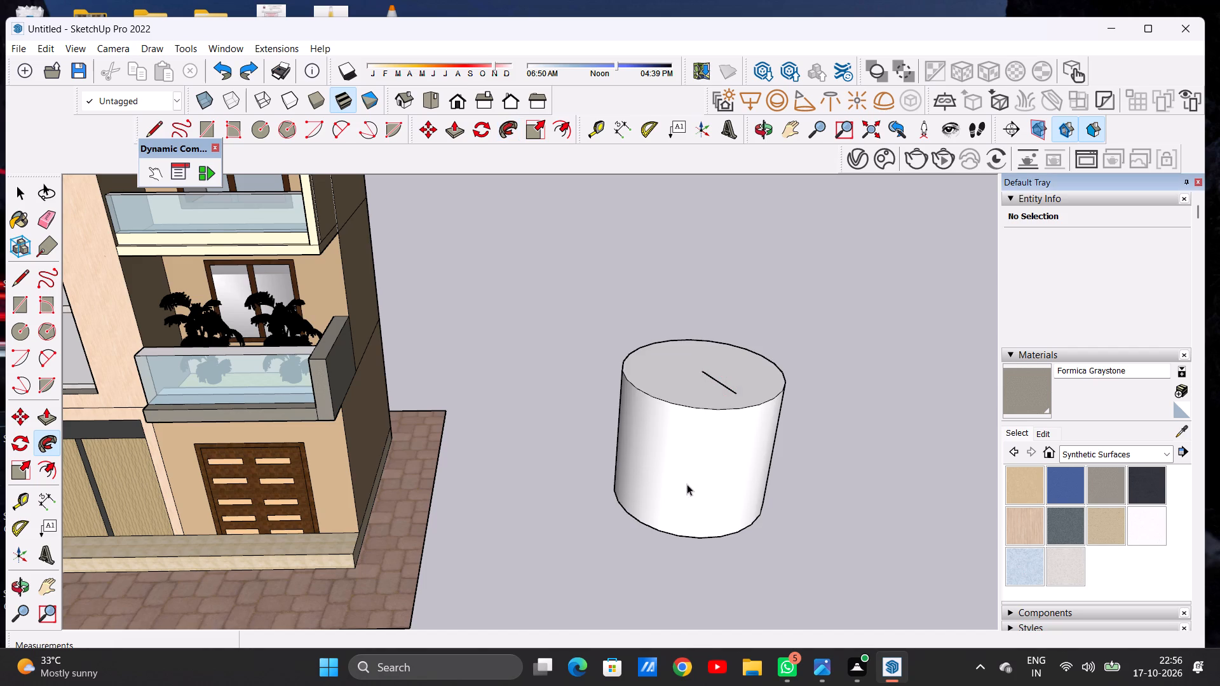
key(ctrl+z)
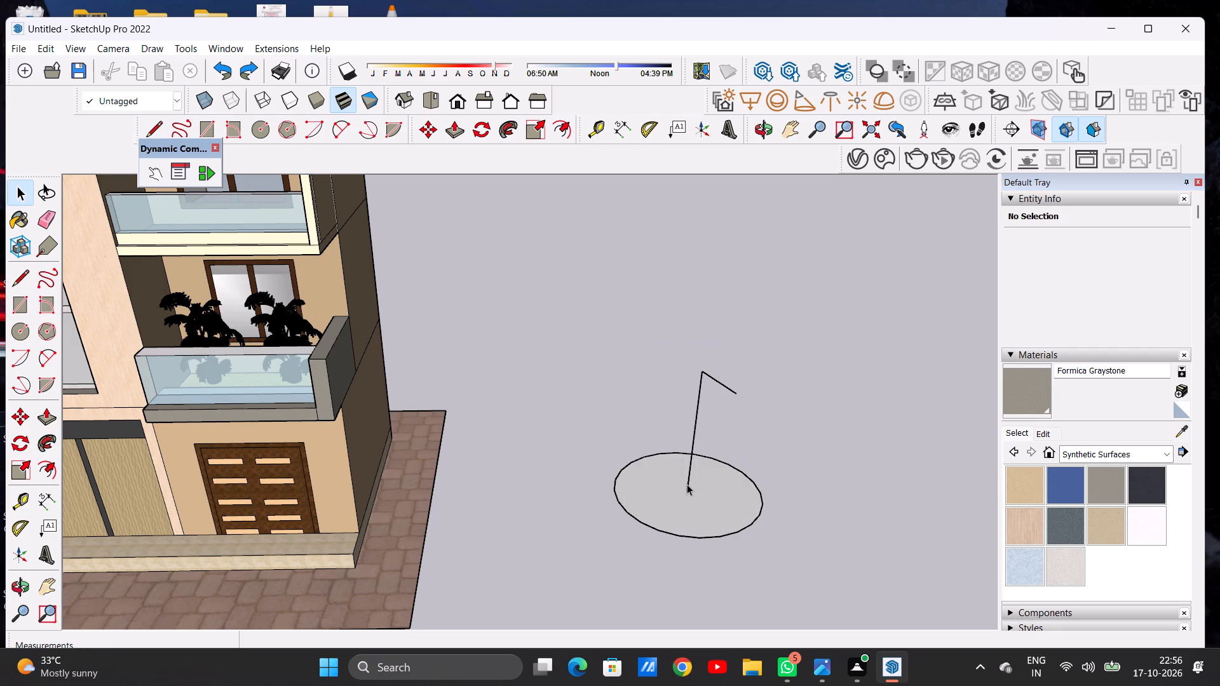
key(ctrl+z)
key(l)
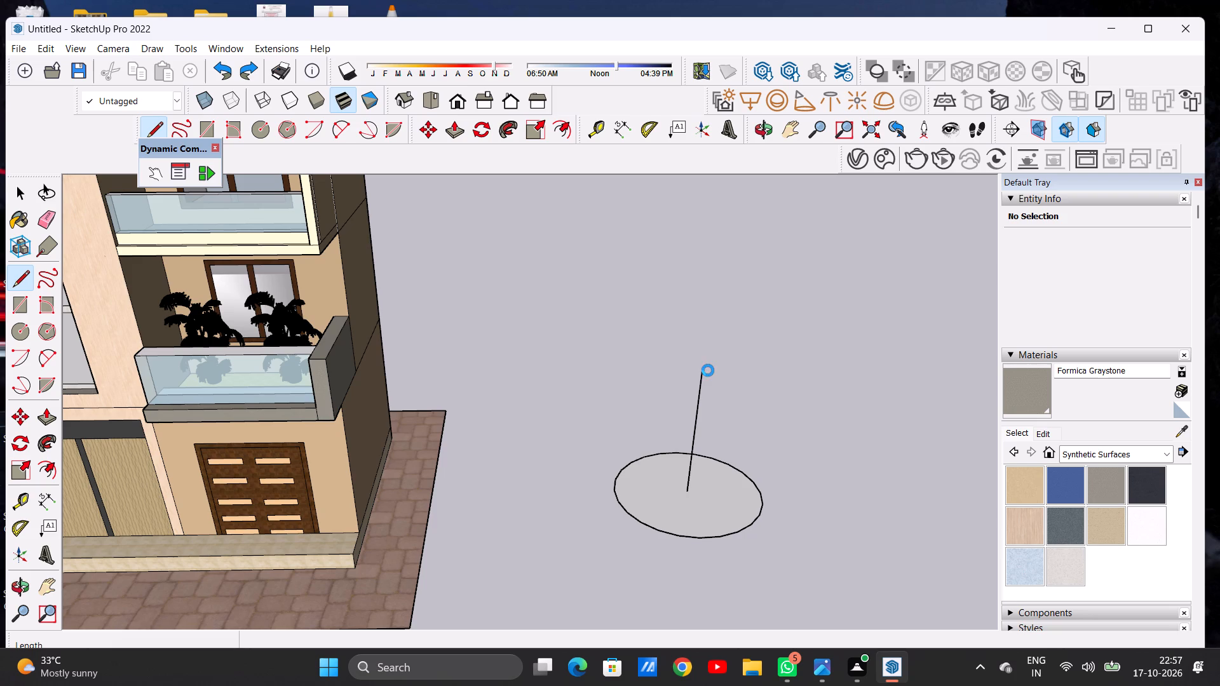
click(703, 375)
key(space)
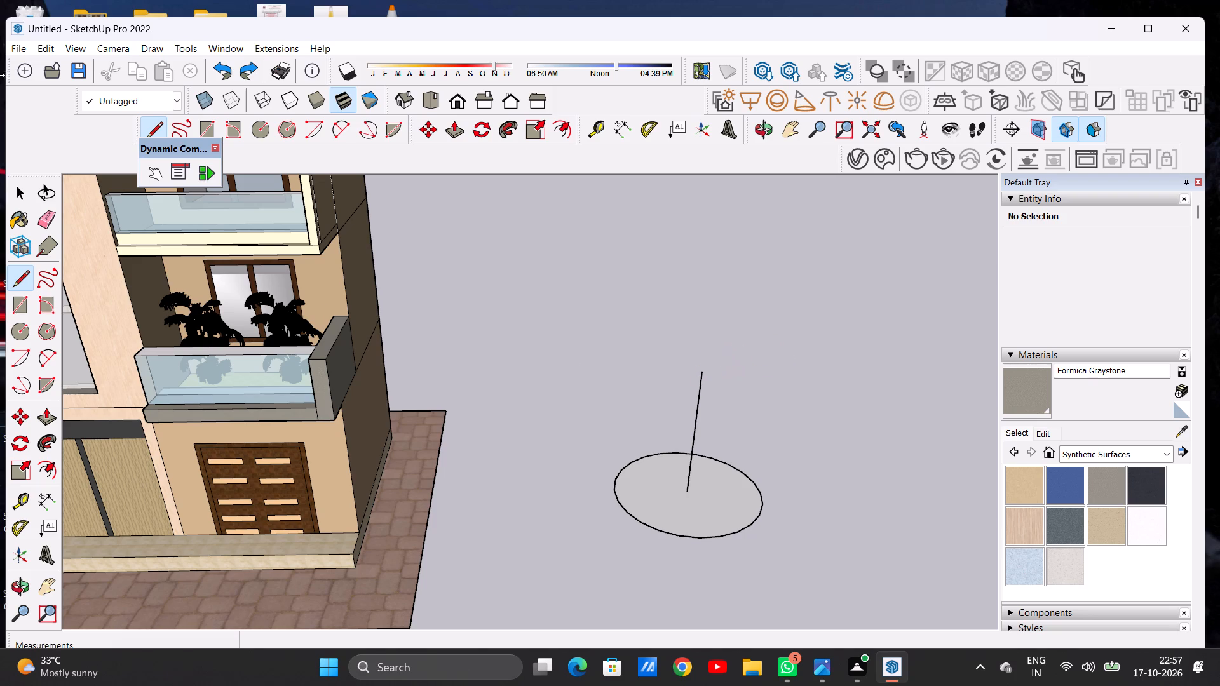
Draw an upright two-point arc starting at the vertical line's top end, bulging upward about 5' 2", to form a hook.
click(330, 127)
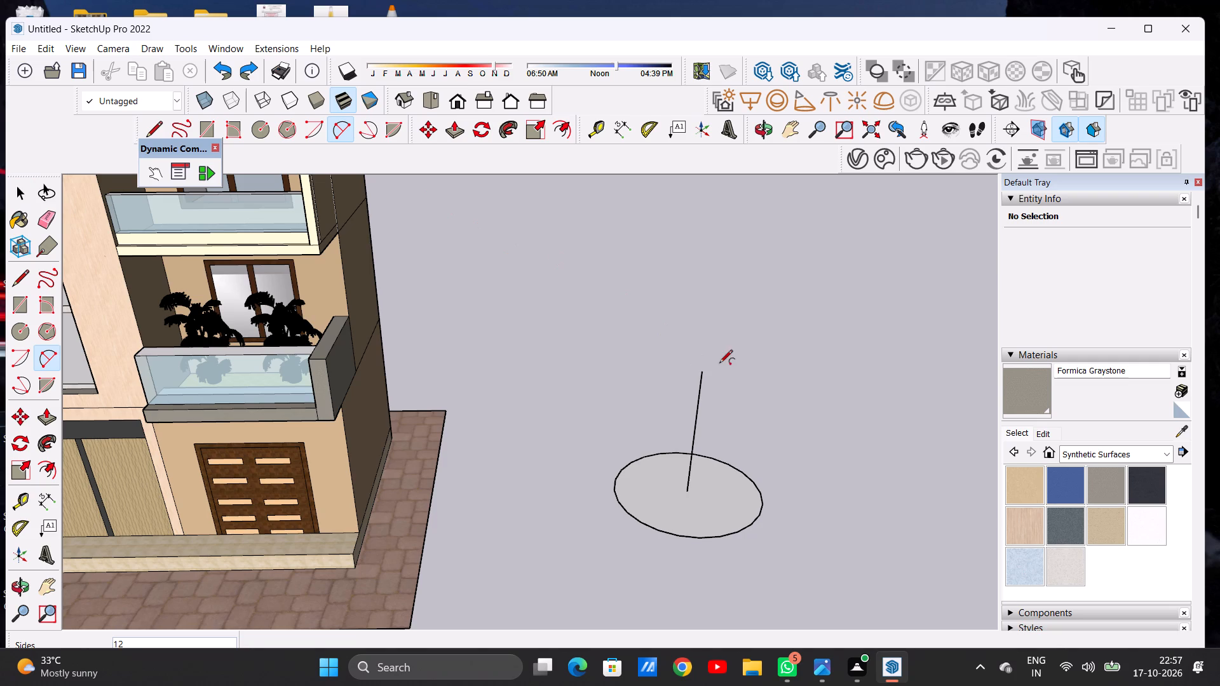
click(702, 373)
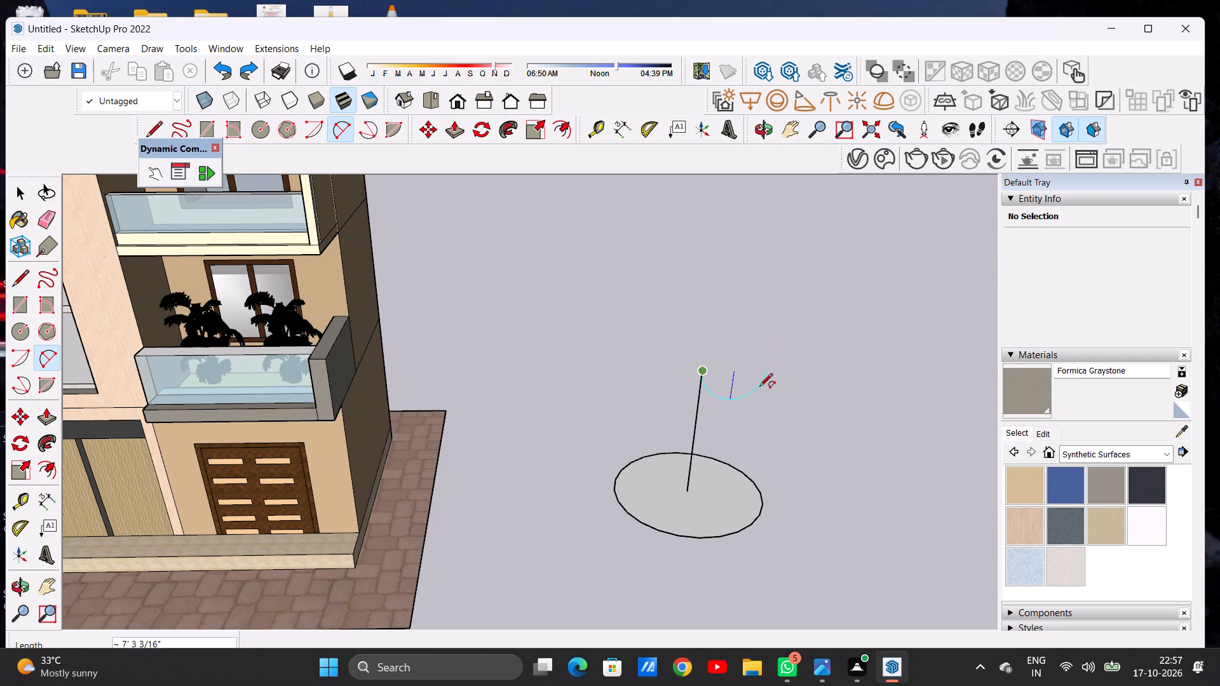
click(770, 383)
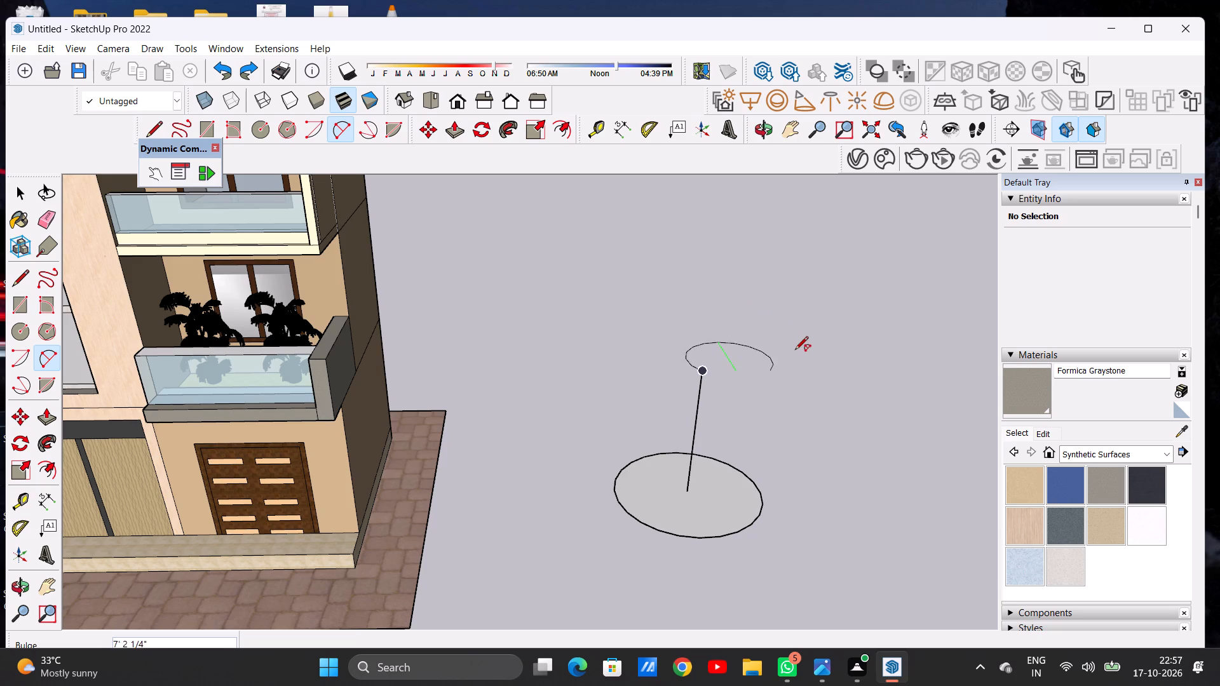
click(739, 331)
key(space)
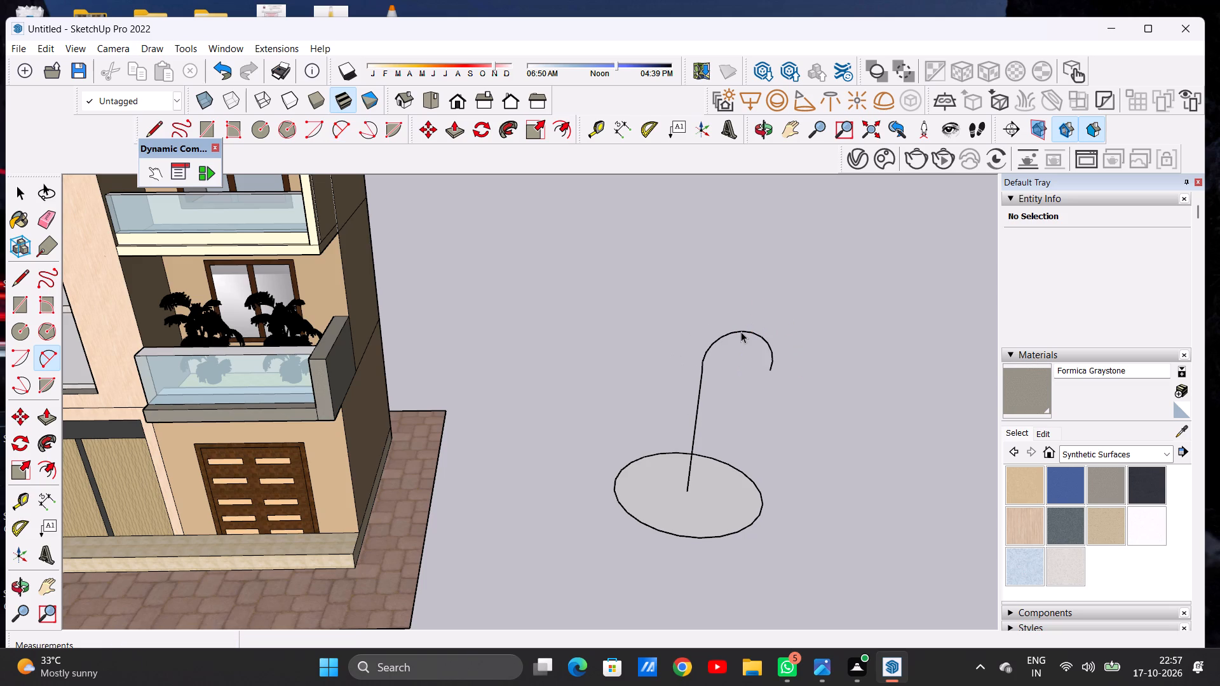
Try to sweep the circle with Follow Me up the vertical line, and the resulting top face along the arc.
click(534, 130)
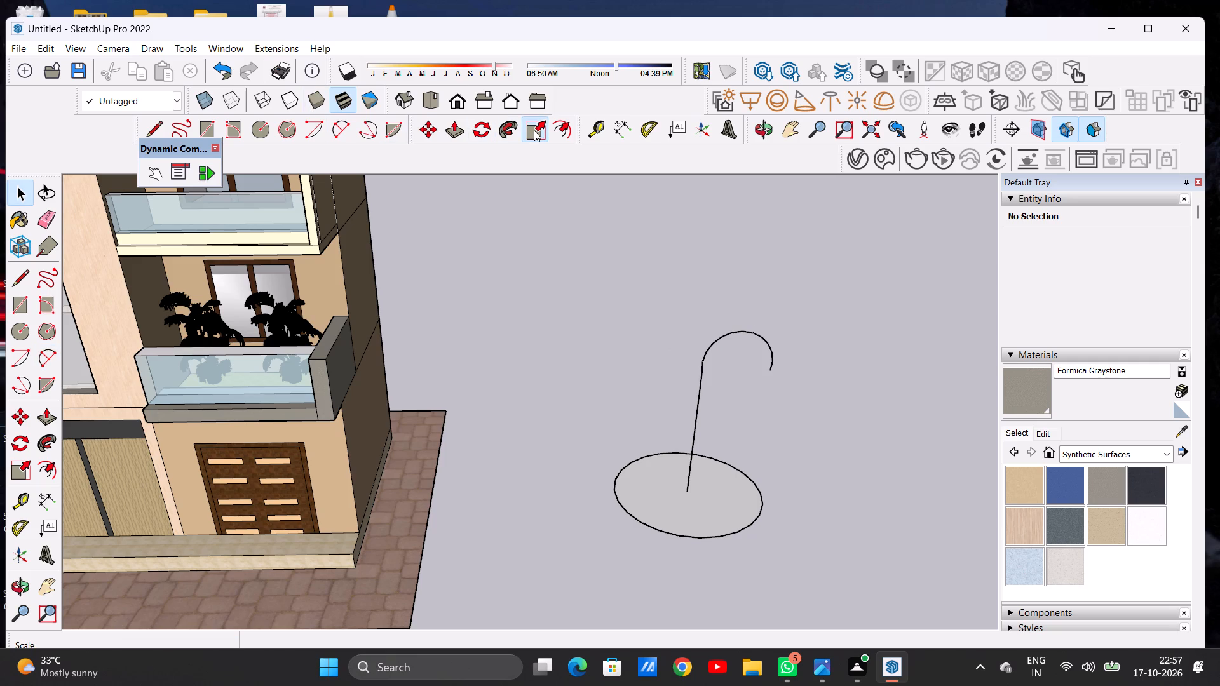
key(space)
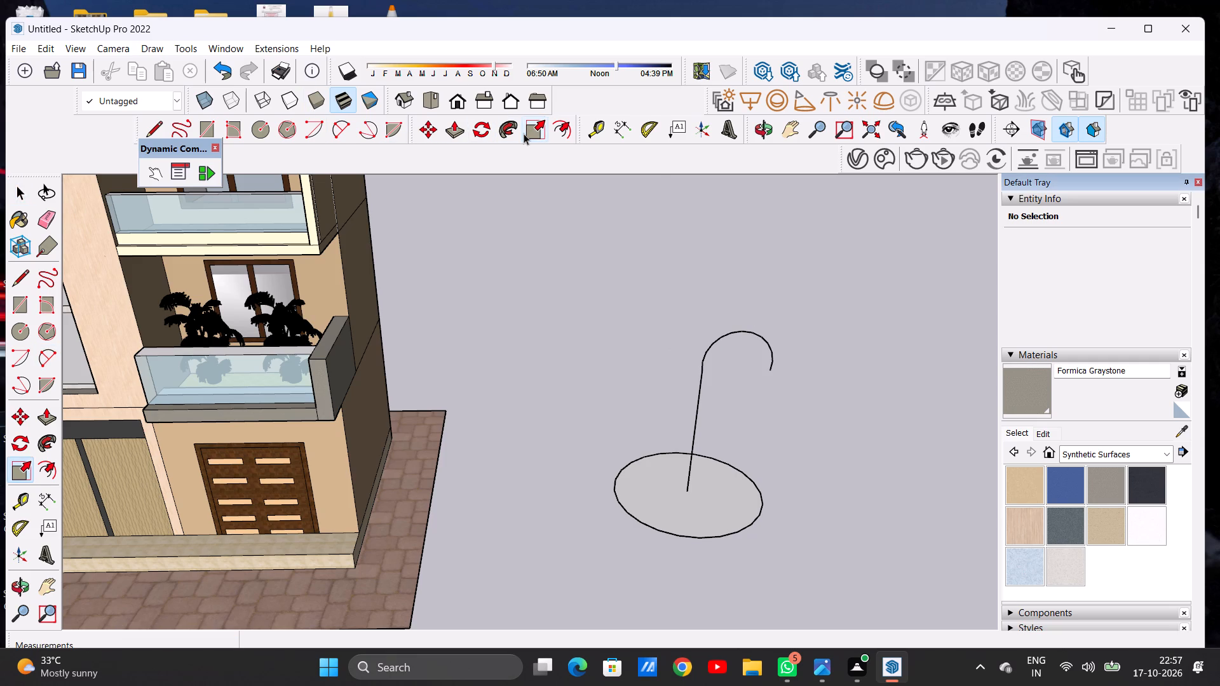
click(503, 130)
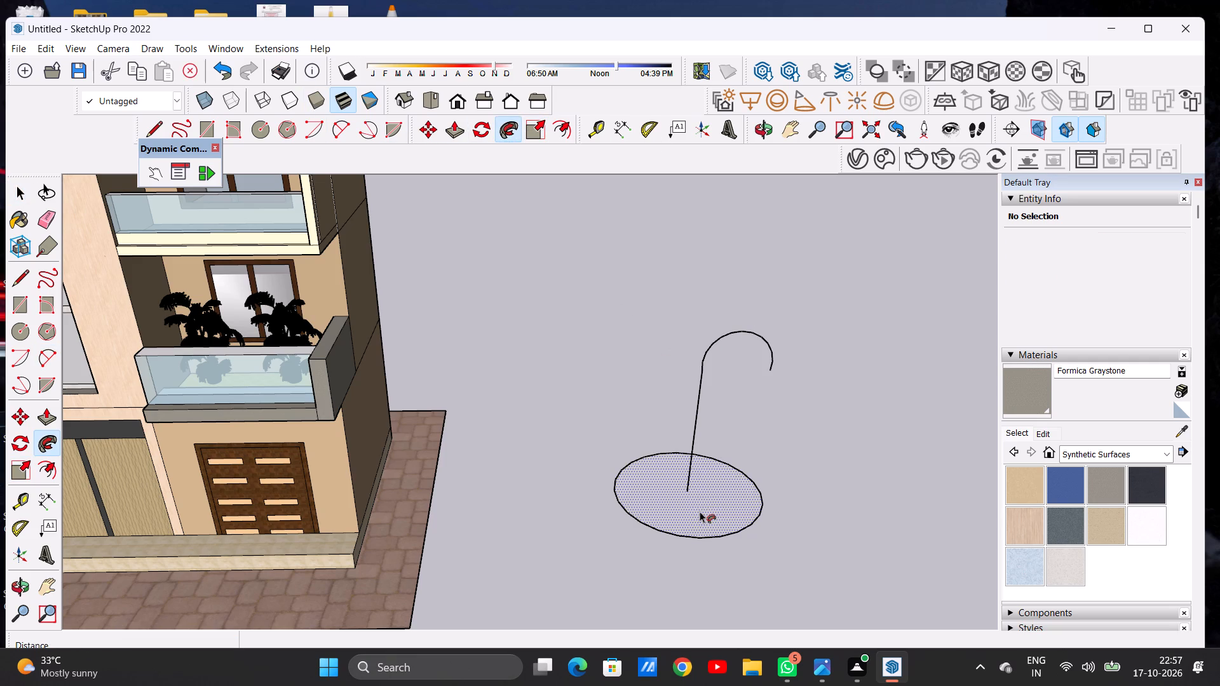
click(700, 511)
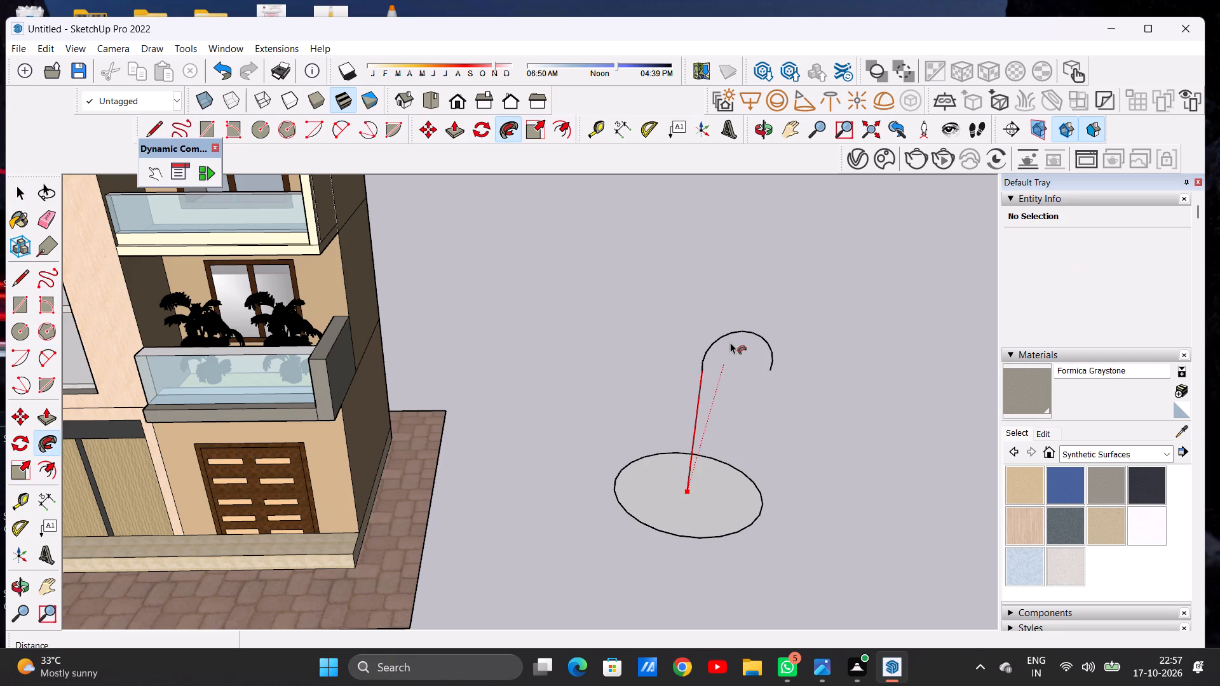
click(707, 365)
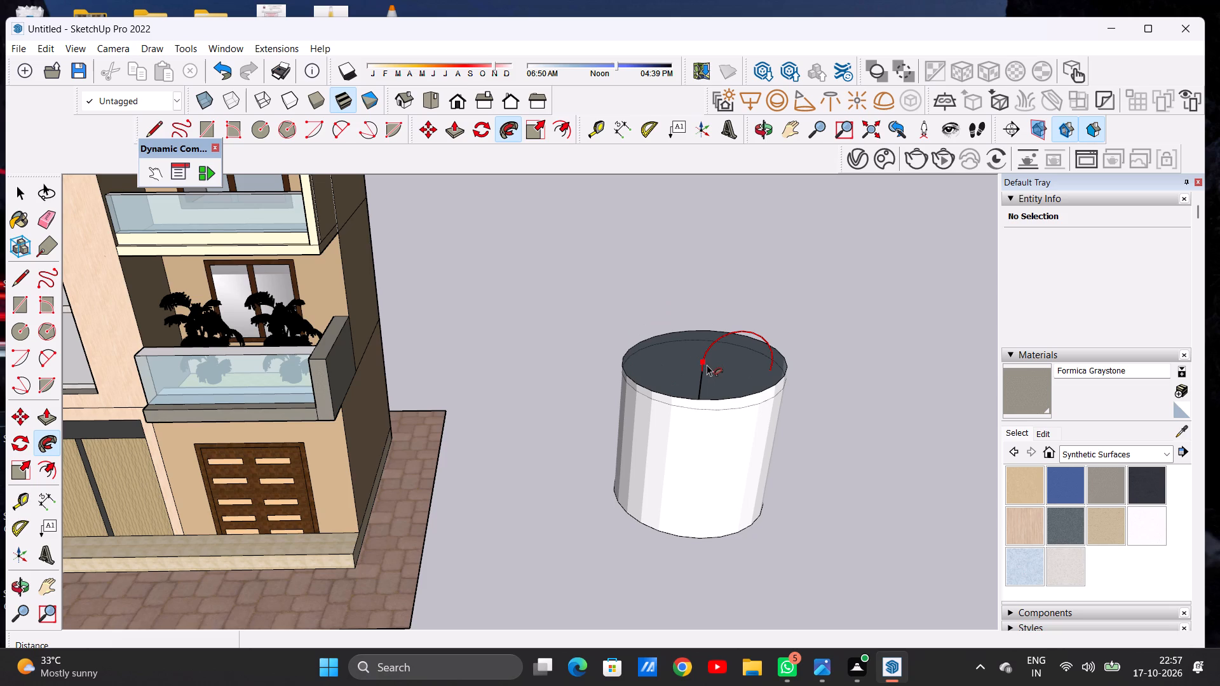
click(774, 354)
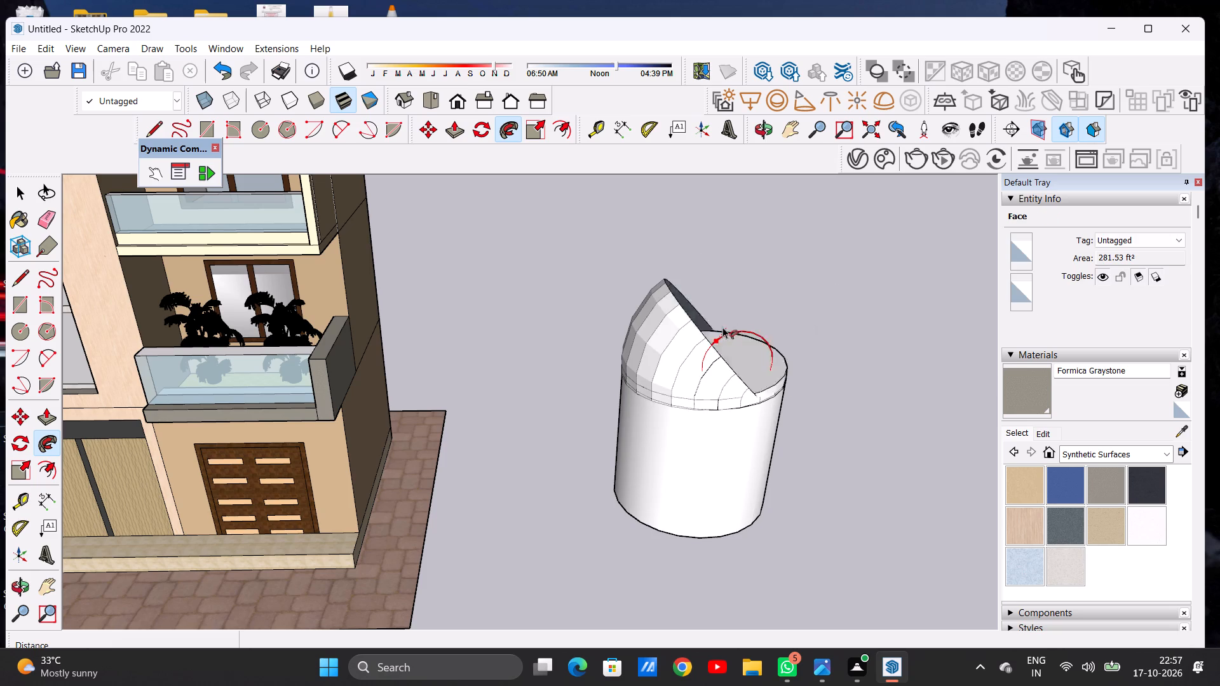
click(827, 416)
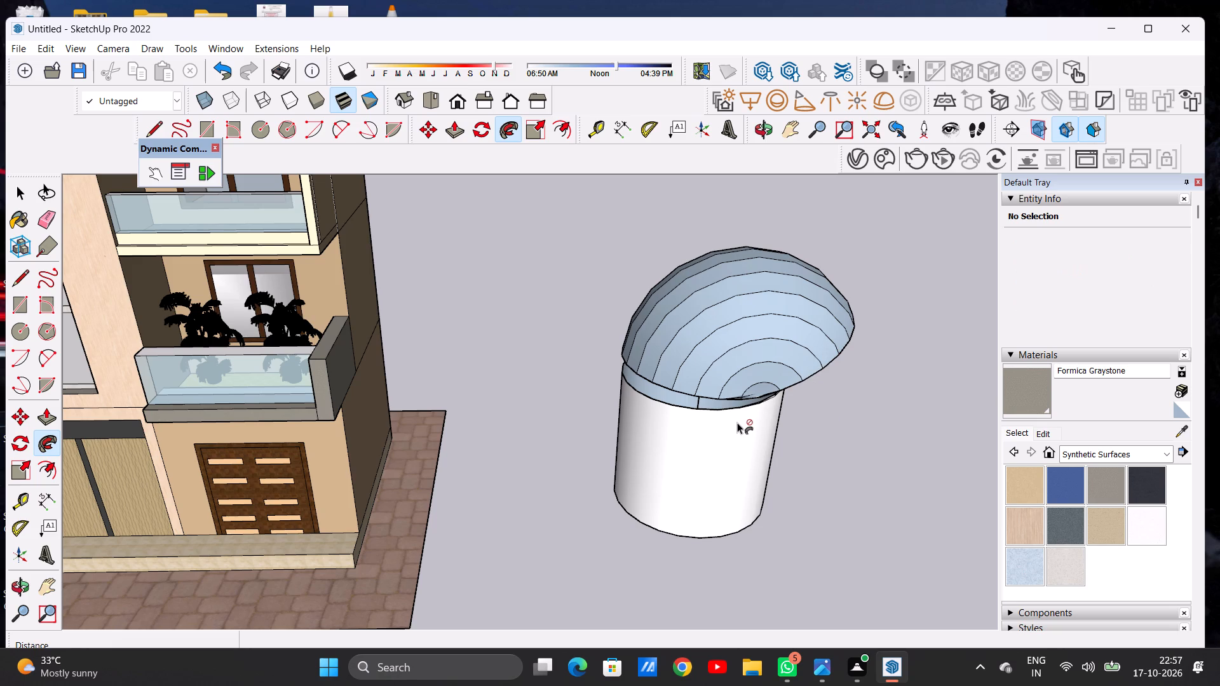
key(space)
Examine the swept cylinder and its curved top from several angles beside the building.
scroll(512, 432, down, 3)
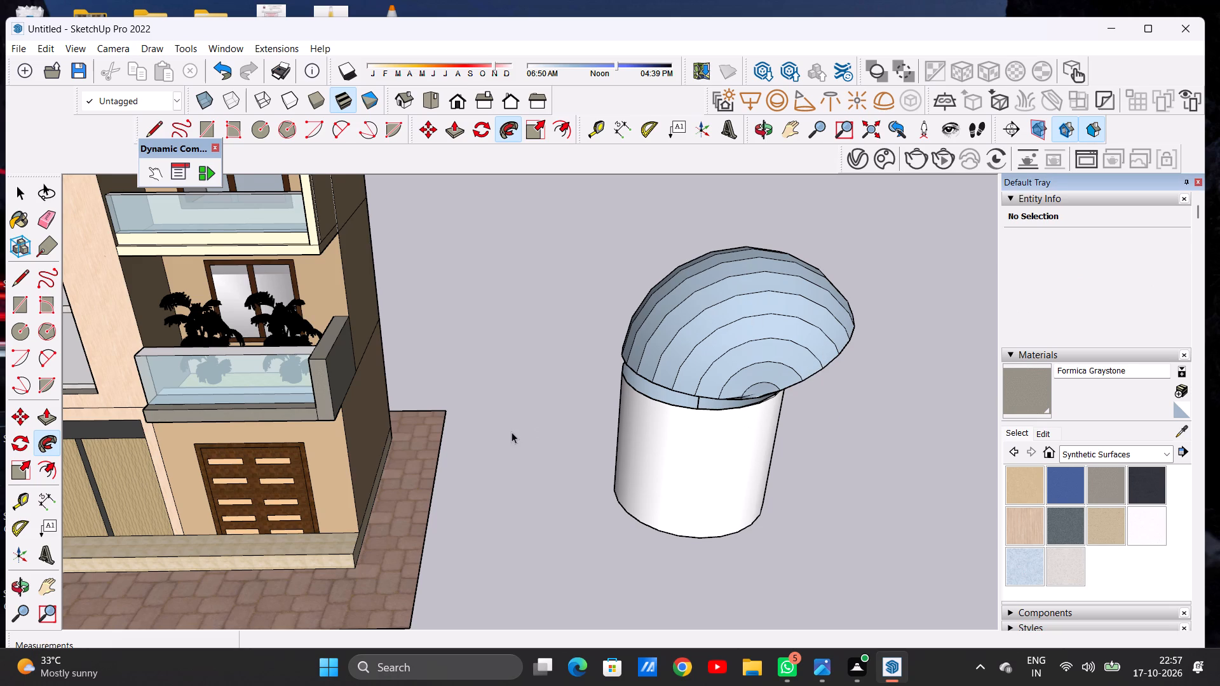
scroll(512, 432, down, 8)
middle_drag(689, 418, 466, 326)
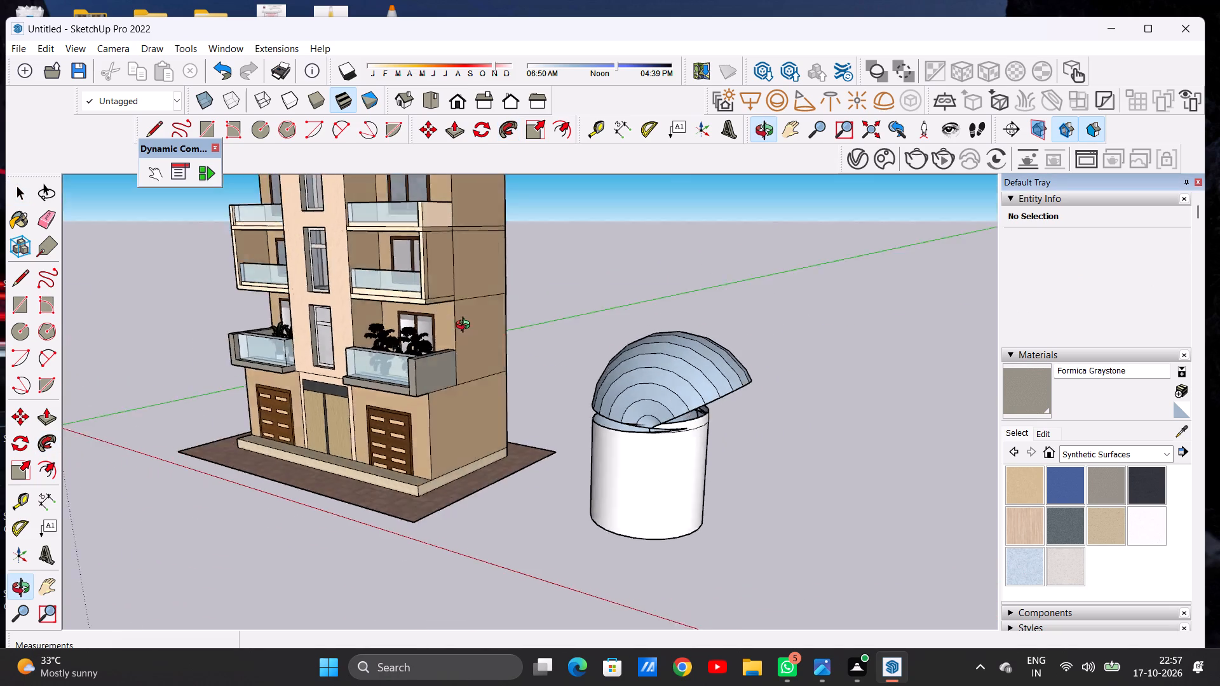
middle_drag(466, 326, 387, 287)
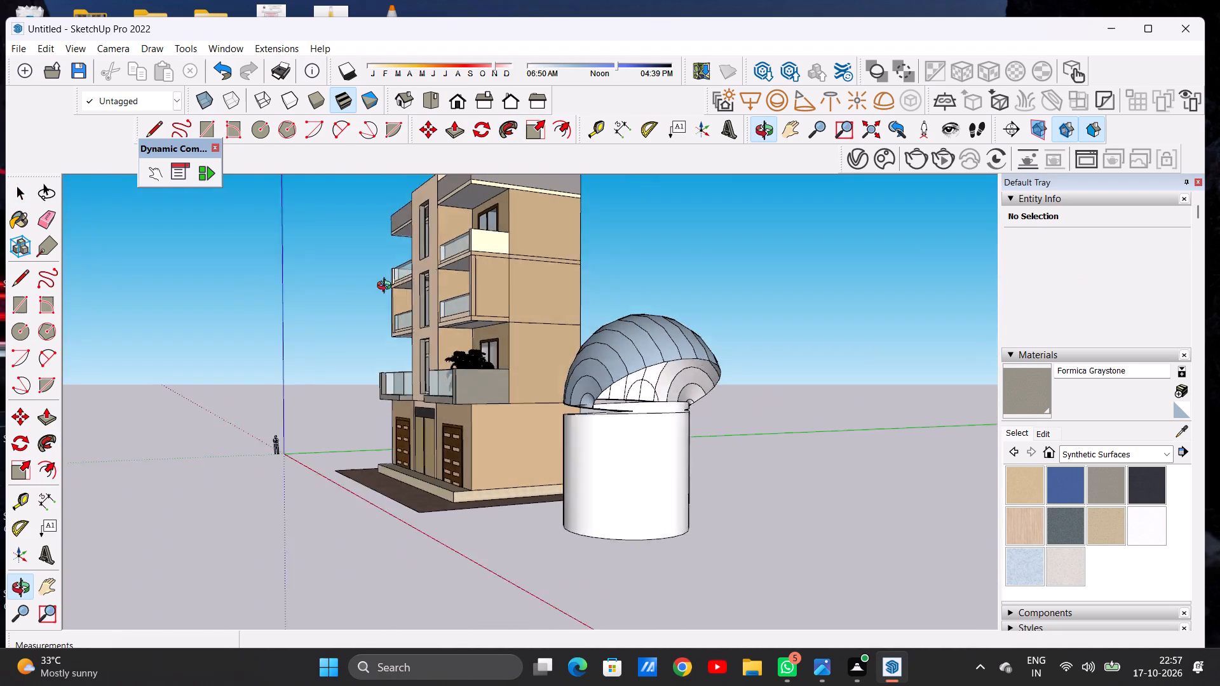
middle_drag(387, 287, 775, 319)
middle_drag(745, 319, 682, 326)
scroll(646, 442, up, 4)
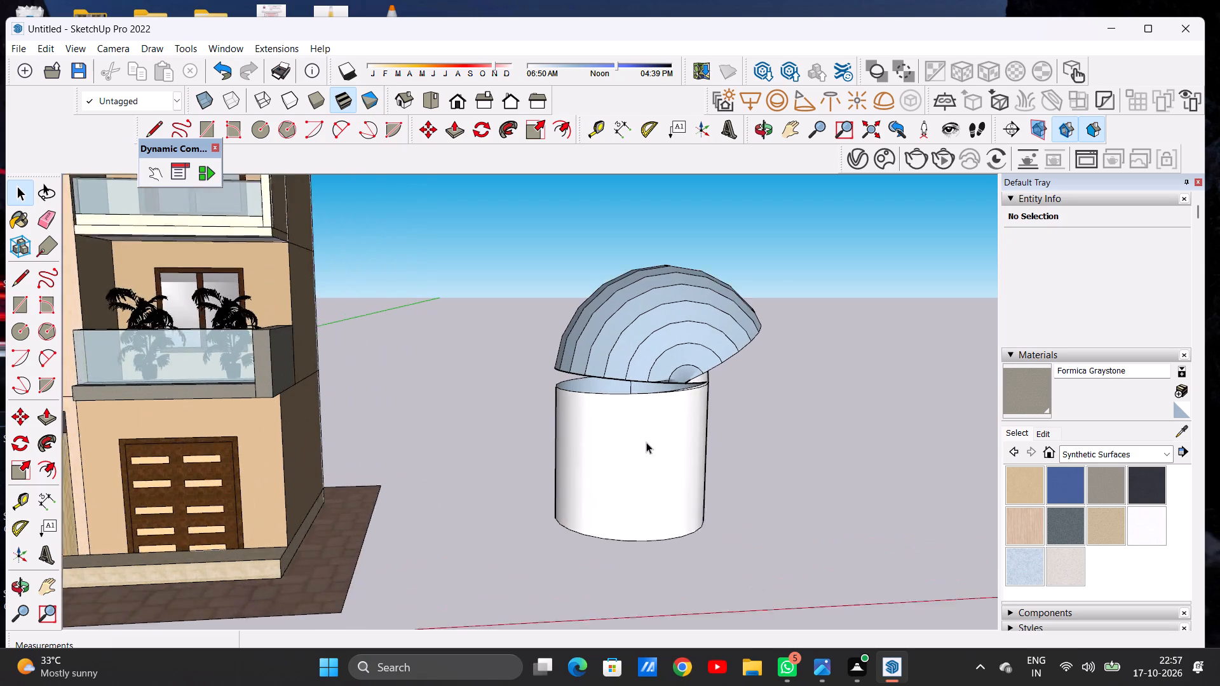
scroll(646, 442, up, 2)
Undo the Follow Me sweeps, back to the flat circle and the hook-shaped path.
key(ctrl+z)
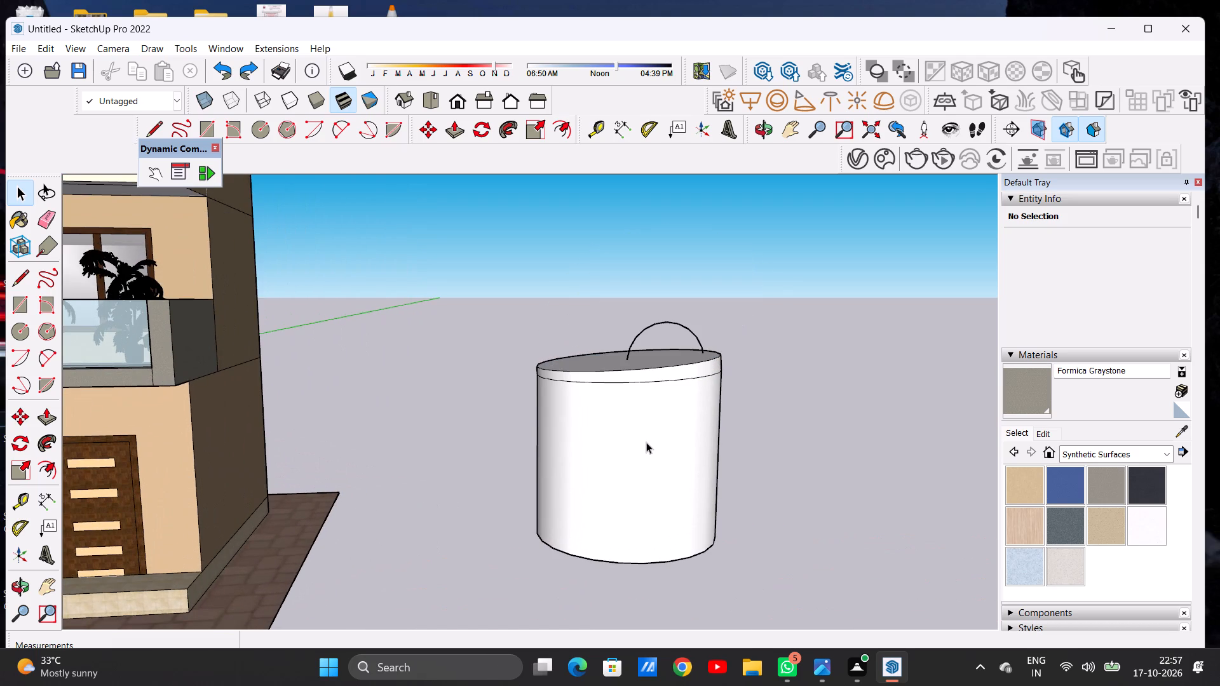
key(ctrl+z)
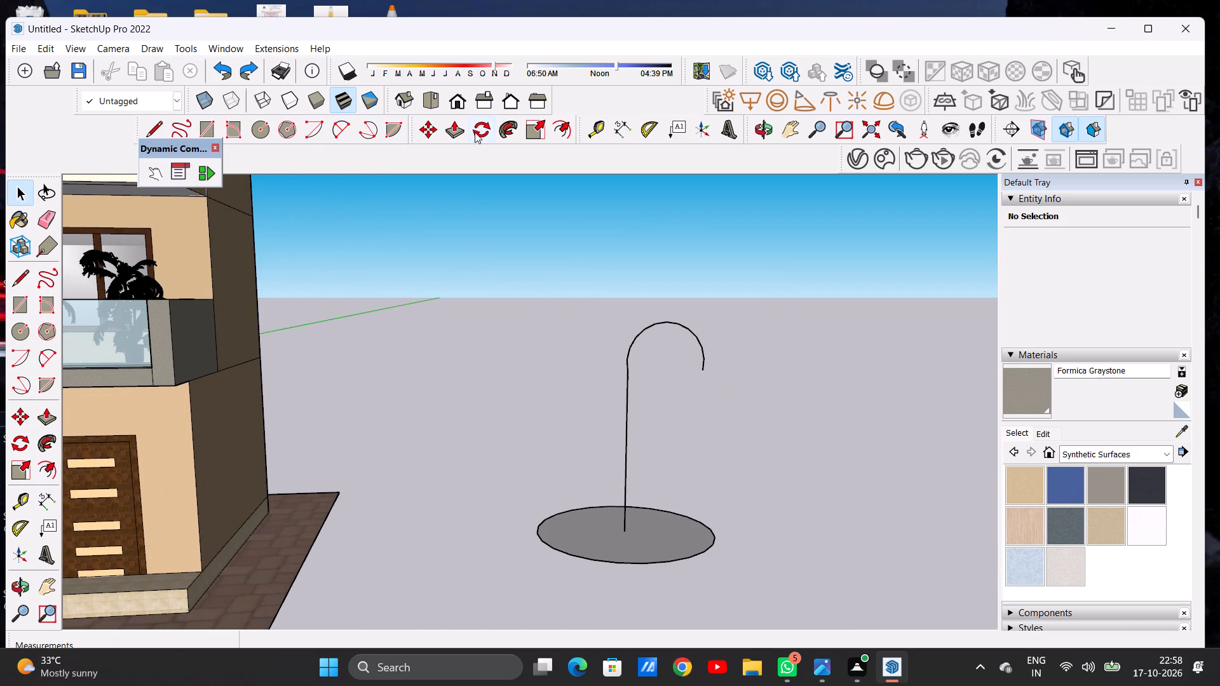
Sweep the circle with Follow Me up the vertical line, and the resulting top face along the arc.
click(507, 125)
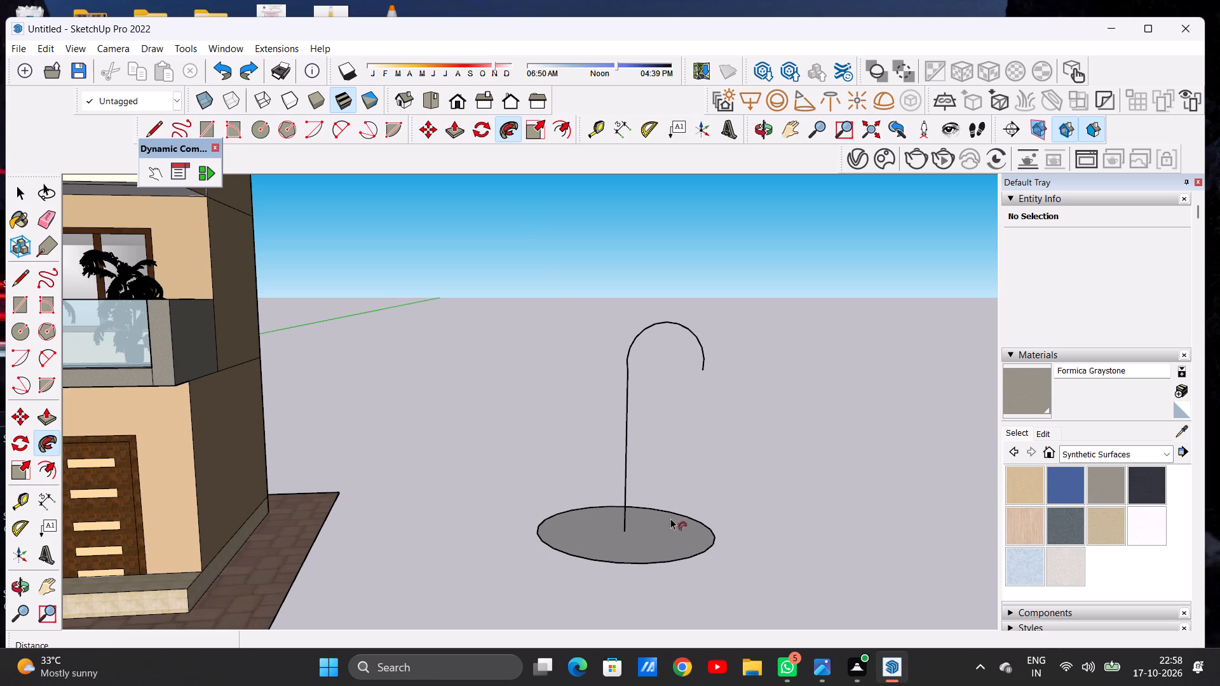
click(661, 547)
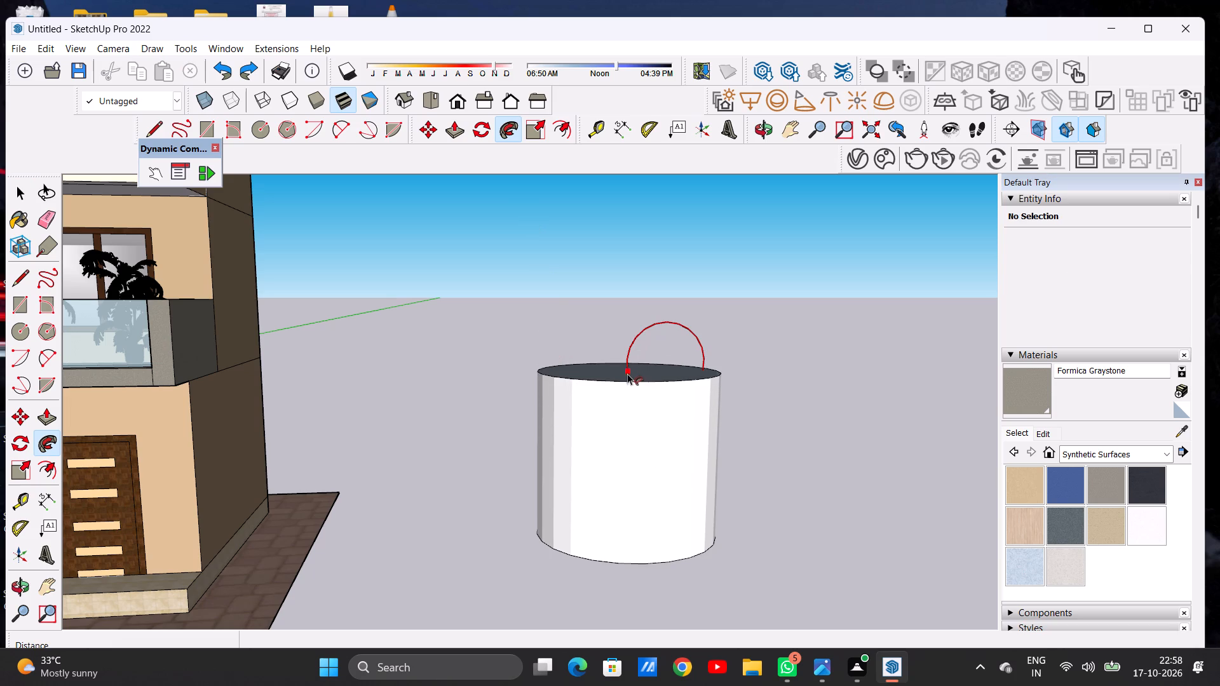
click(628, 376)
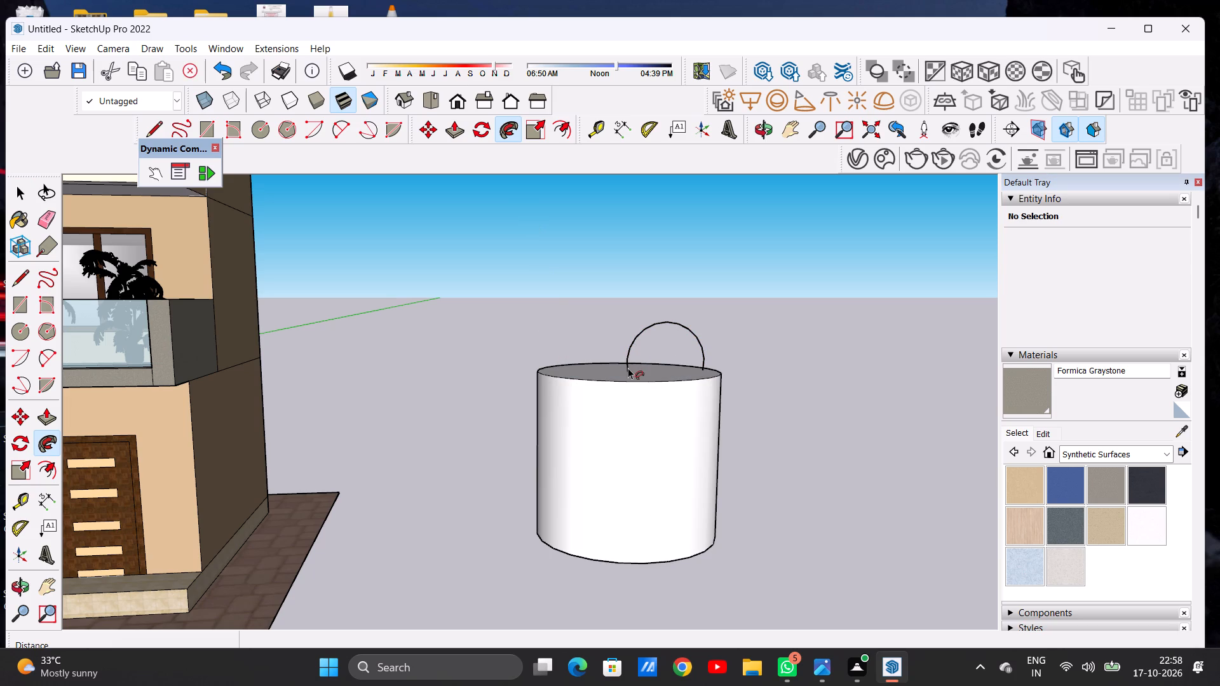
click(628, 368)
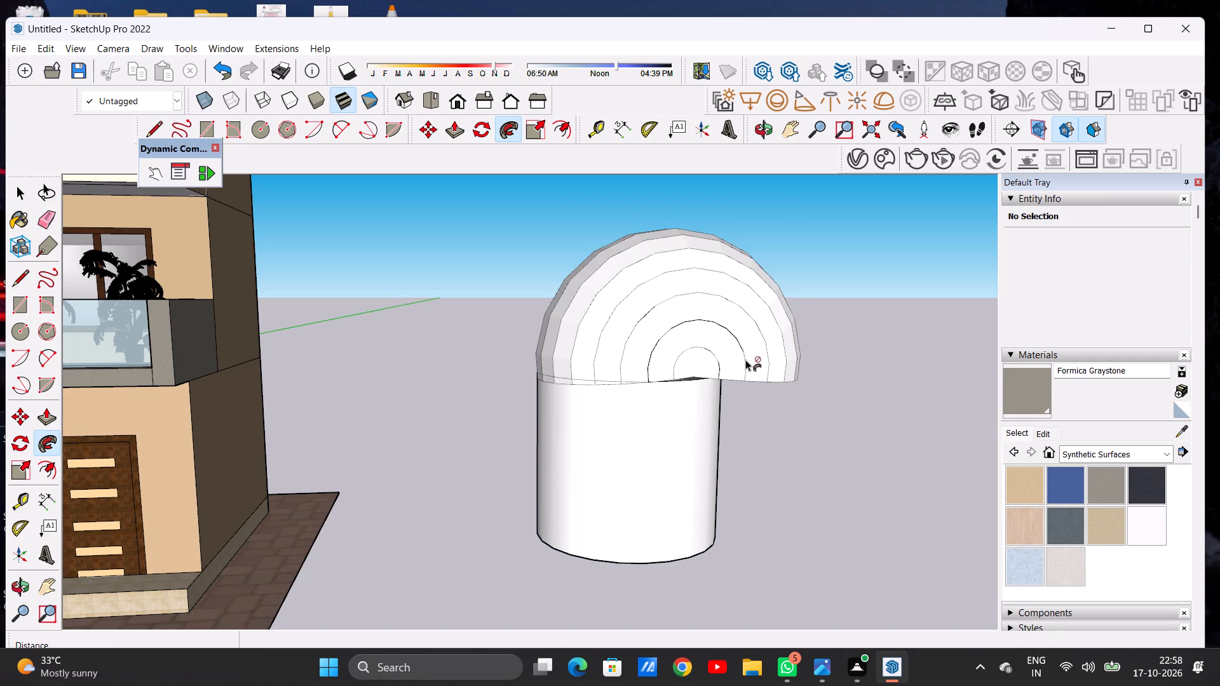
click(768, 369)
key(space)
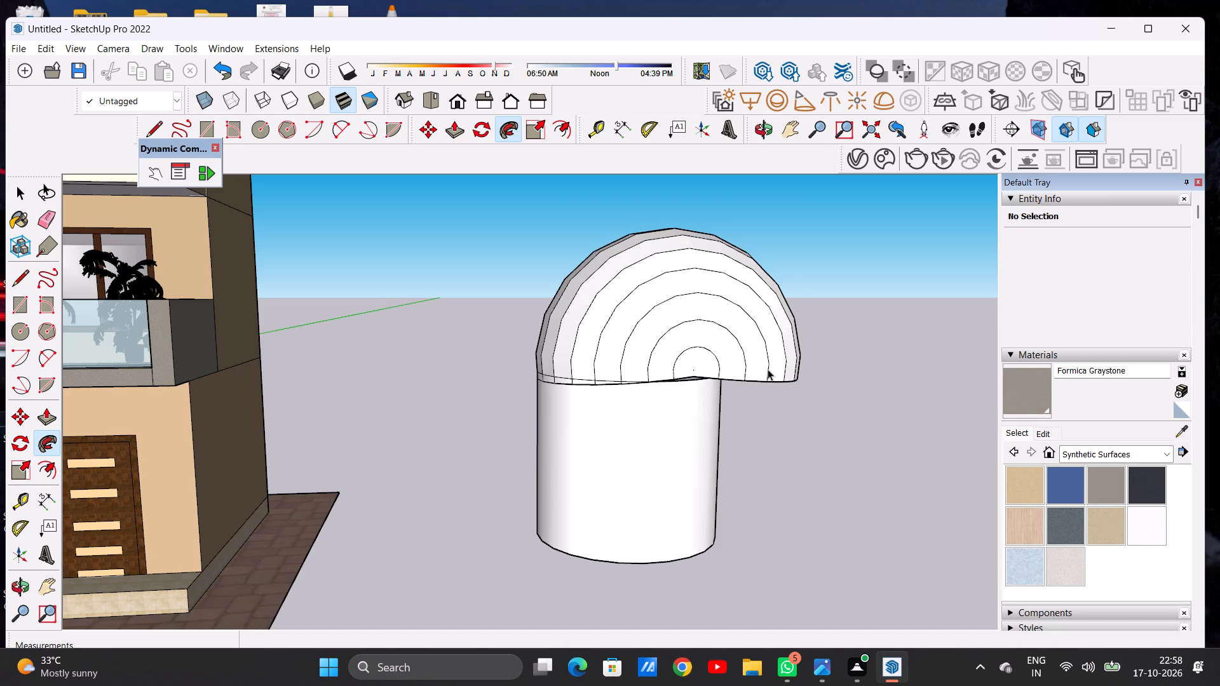
Examine the swept cylinder and its domed hook top from several sides beside the building.
scroll(582, 408, down, 13)
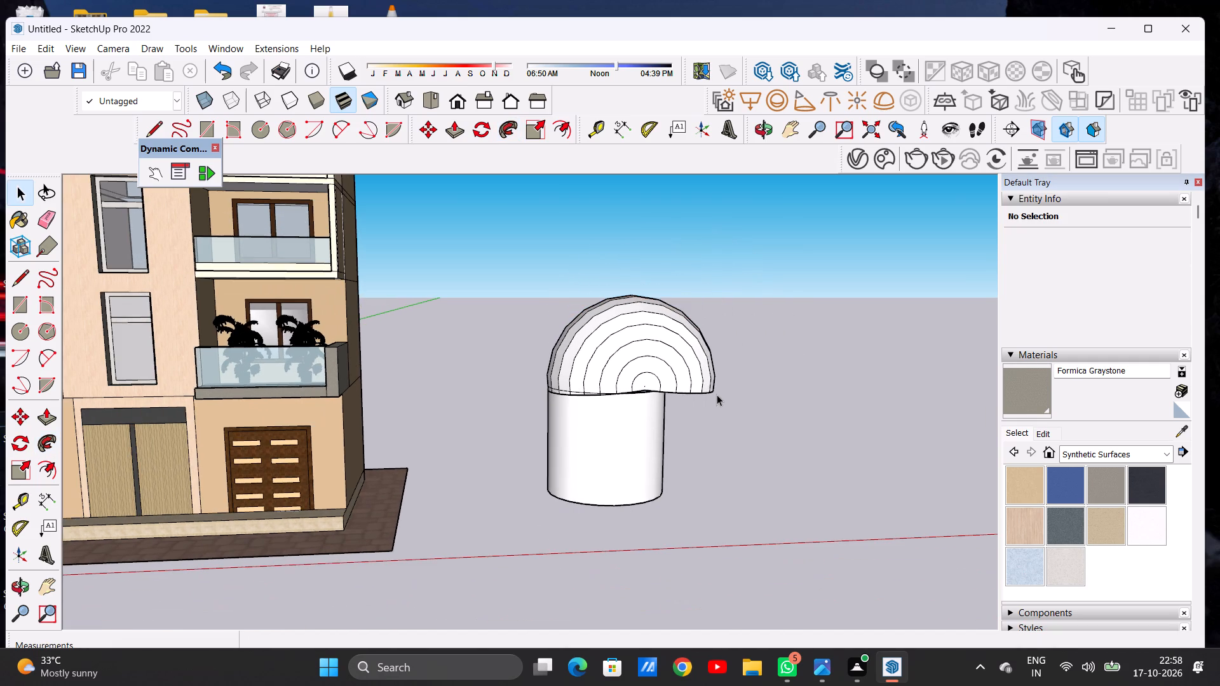
middle_drag(717, 394, 170, 419)
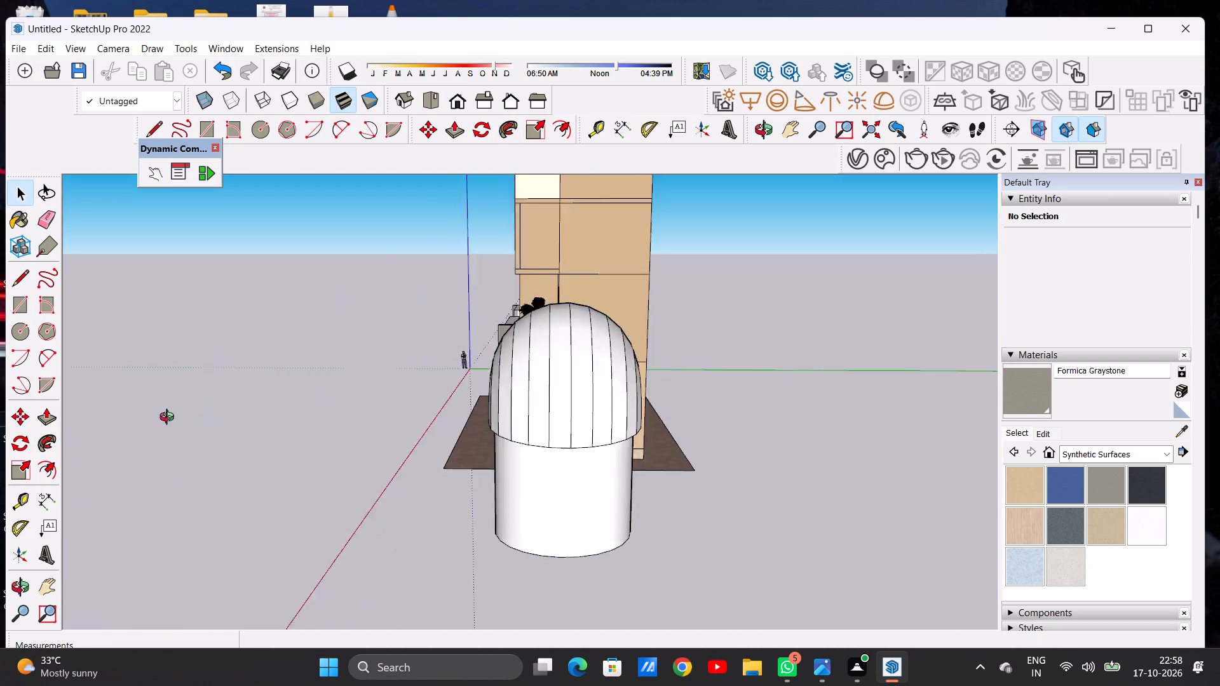
middle_drag(170, 419, 7, 415)
middle_drag(489, 429, 181, 426)
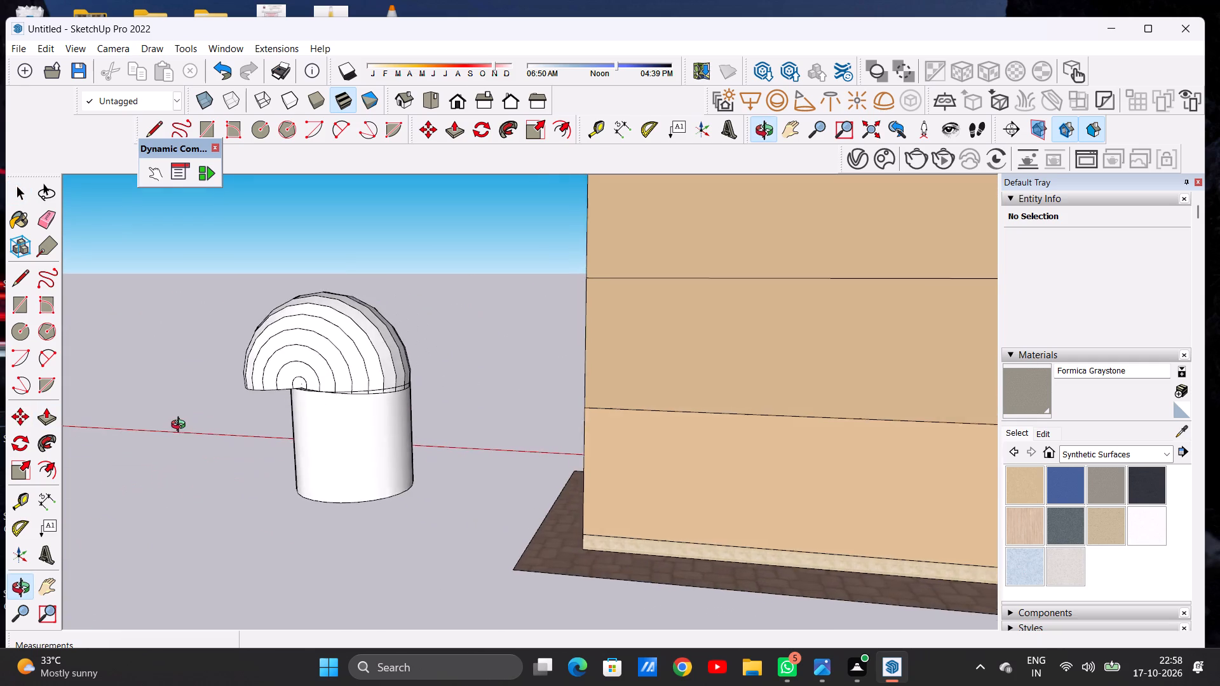
middle_drag(181, 426, 609, 422)
middle_drag(413, 431, 736, 444)
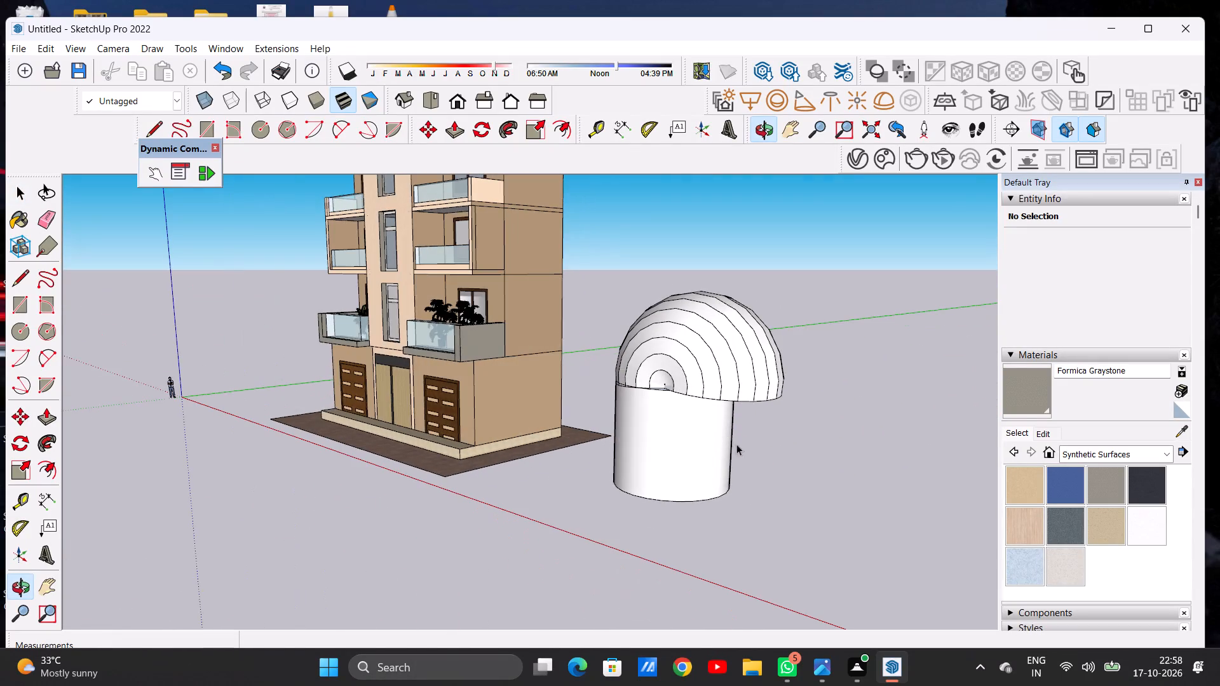
middle_drag(736, 444, 736, 445)
middle_drag(521, 444, 750, 457)
scroll(628, 470, down, 2)
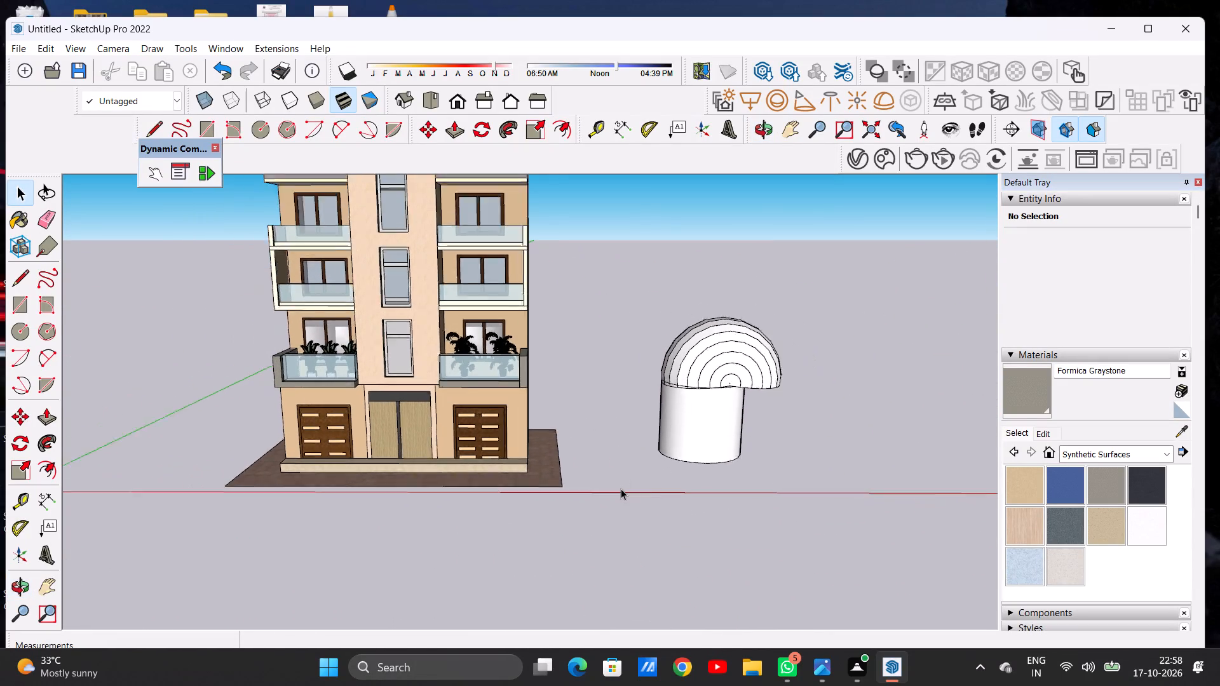
scroll(621, 488, down, 11)
scroll(685, 455, up, 12)
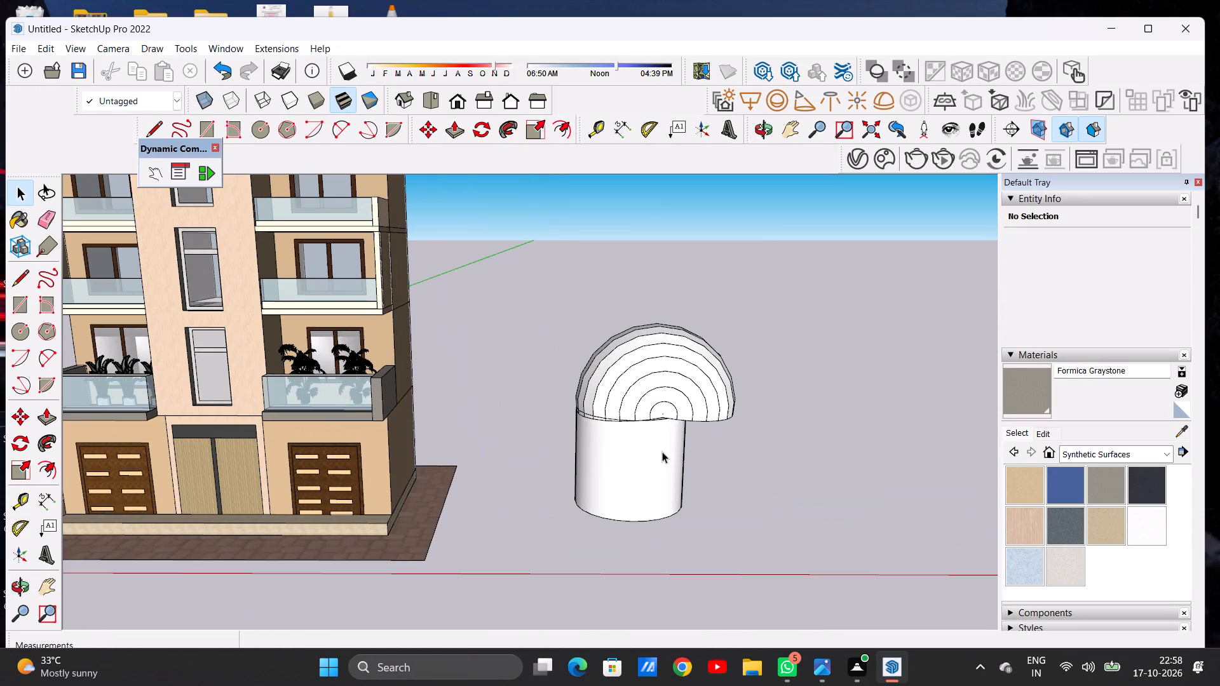
Undo the Follow Me sweeps, the hook-shaped path and the circle, back to empty ground beside the building.
key(ctrl+z)
key(ctrl+z)
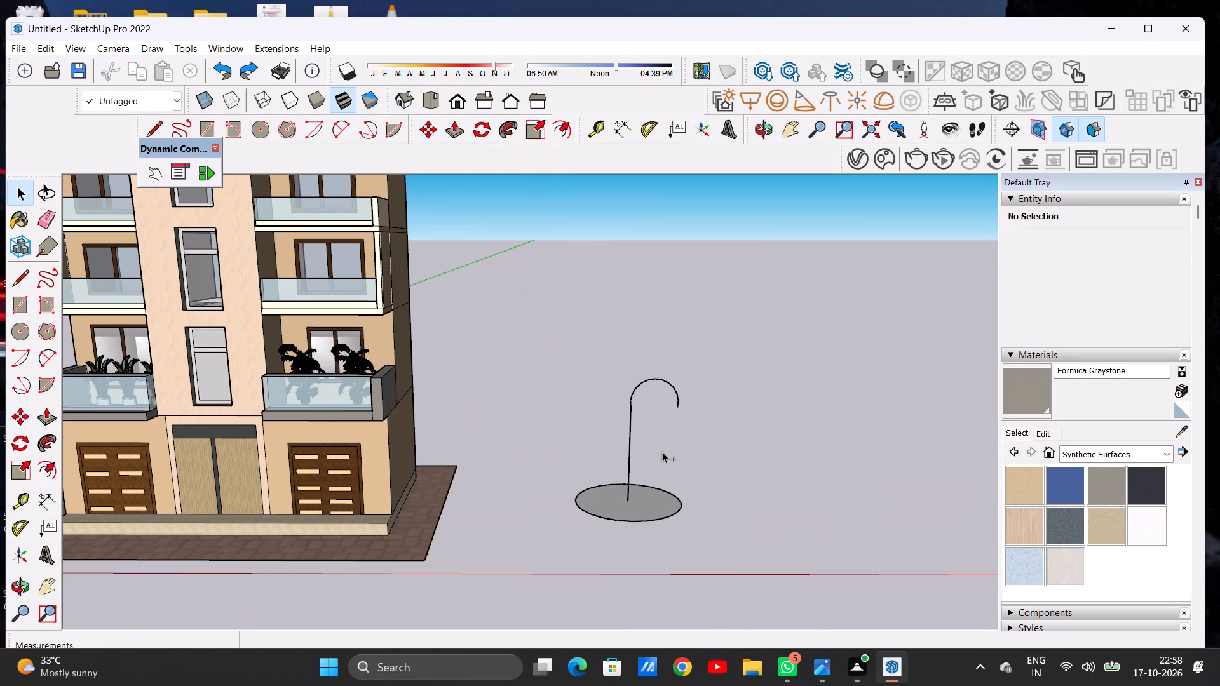
key(ctrl+z)
key(ctrl+z)
key(ctrl+z)
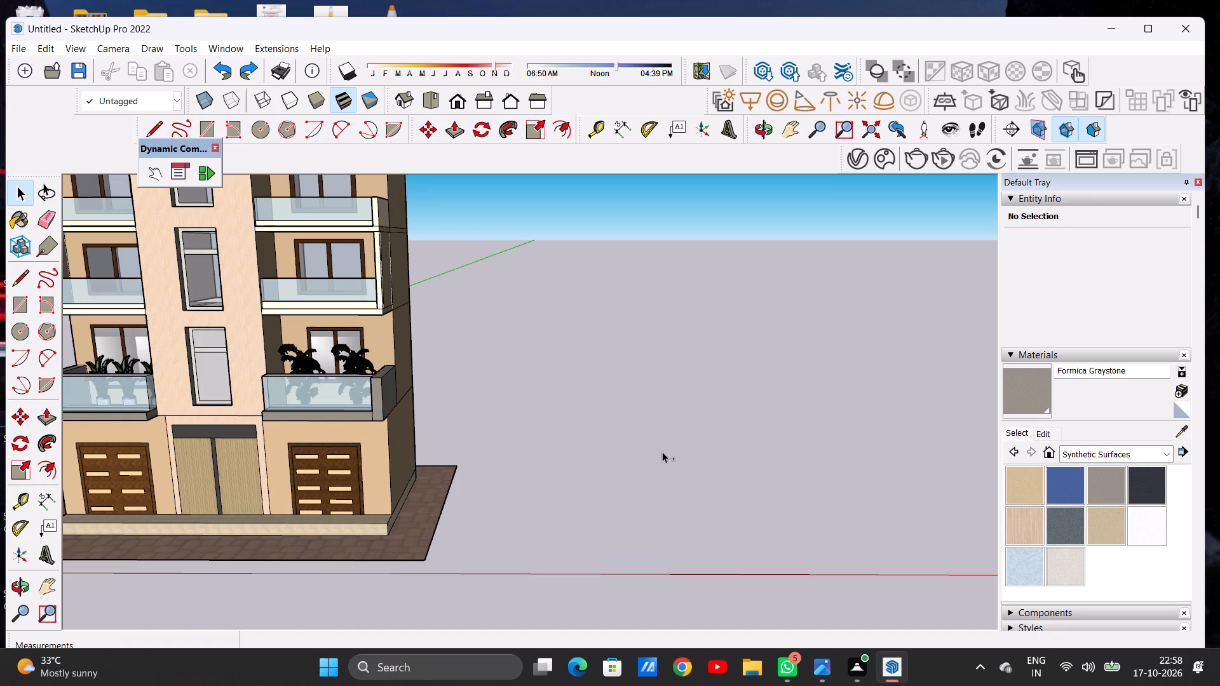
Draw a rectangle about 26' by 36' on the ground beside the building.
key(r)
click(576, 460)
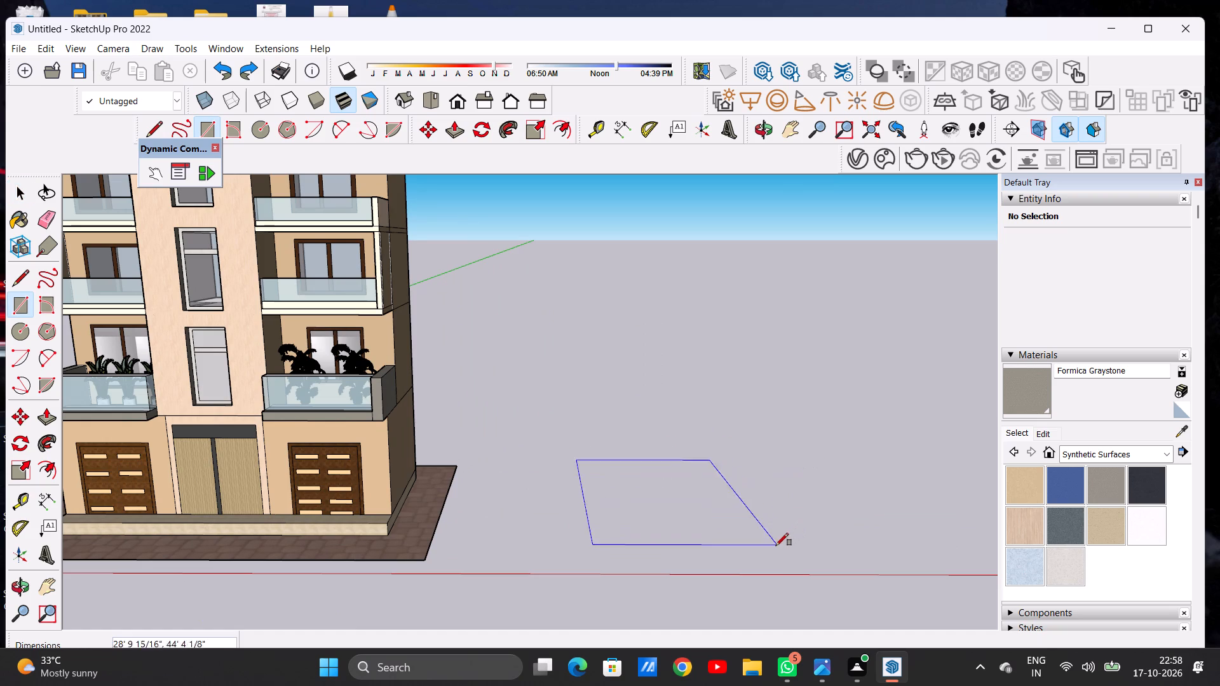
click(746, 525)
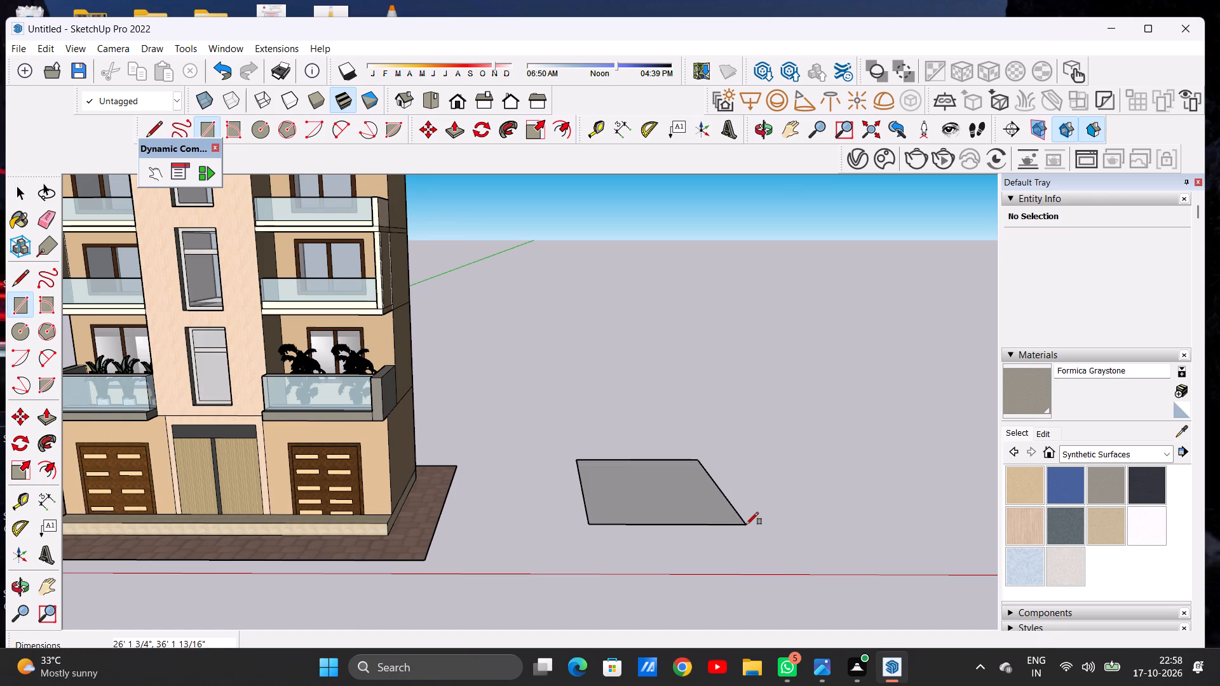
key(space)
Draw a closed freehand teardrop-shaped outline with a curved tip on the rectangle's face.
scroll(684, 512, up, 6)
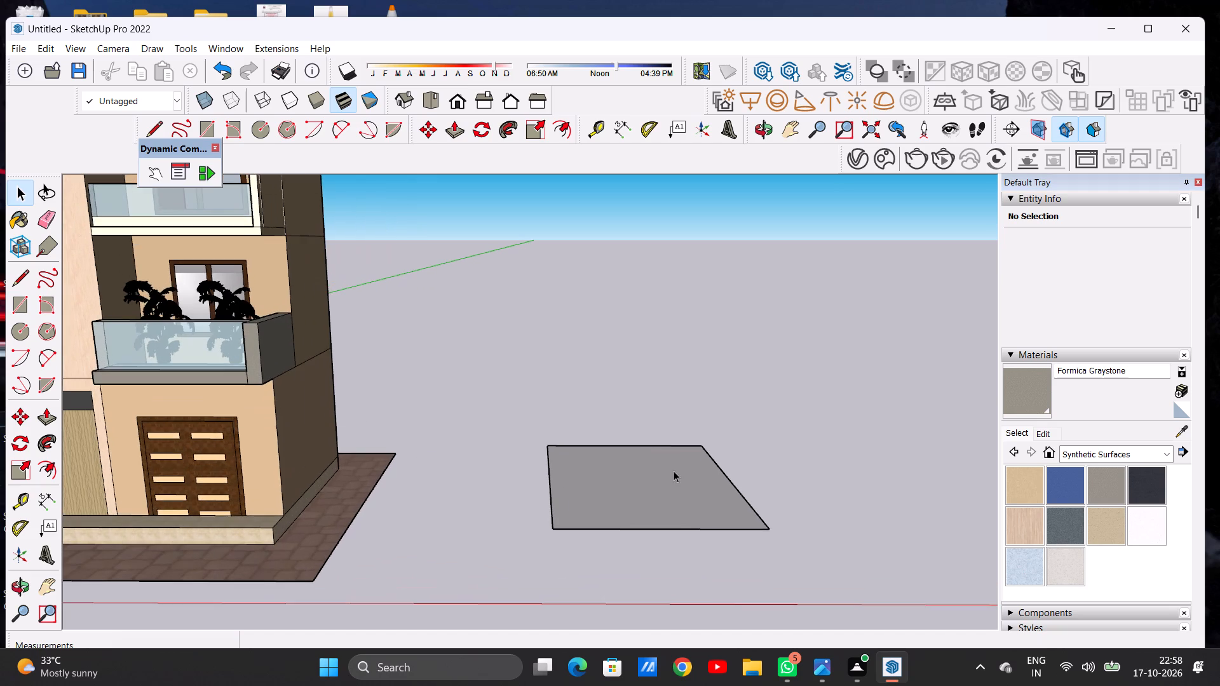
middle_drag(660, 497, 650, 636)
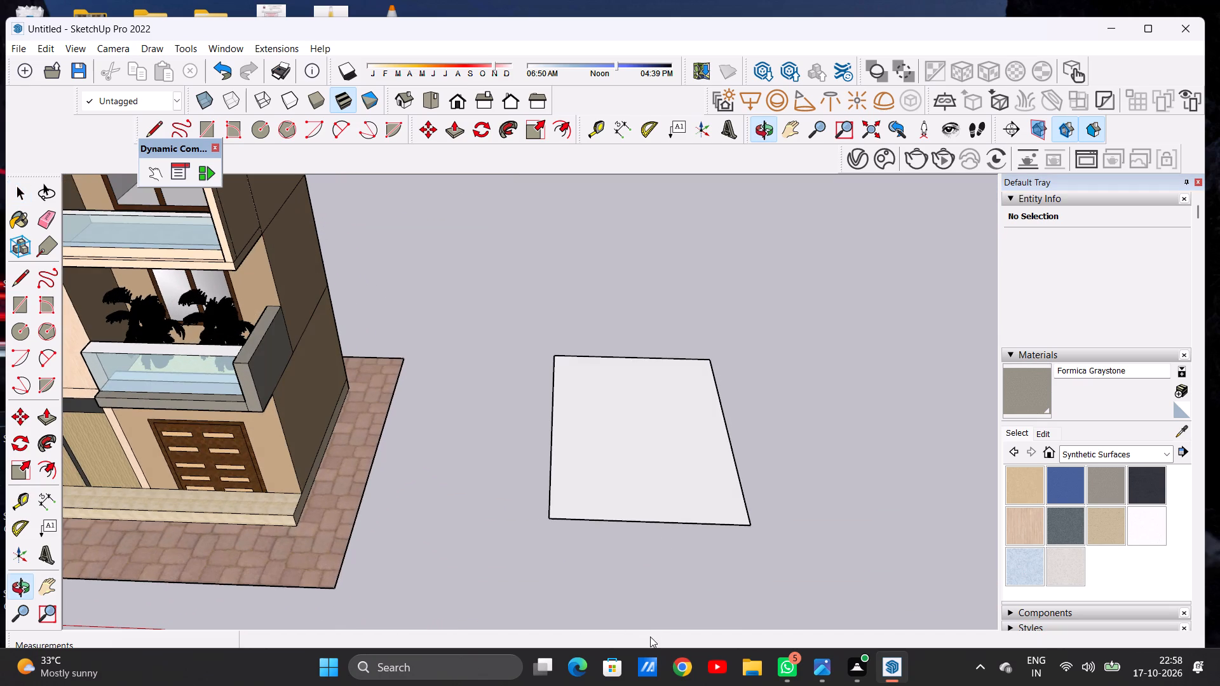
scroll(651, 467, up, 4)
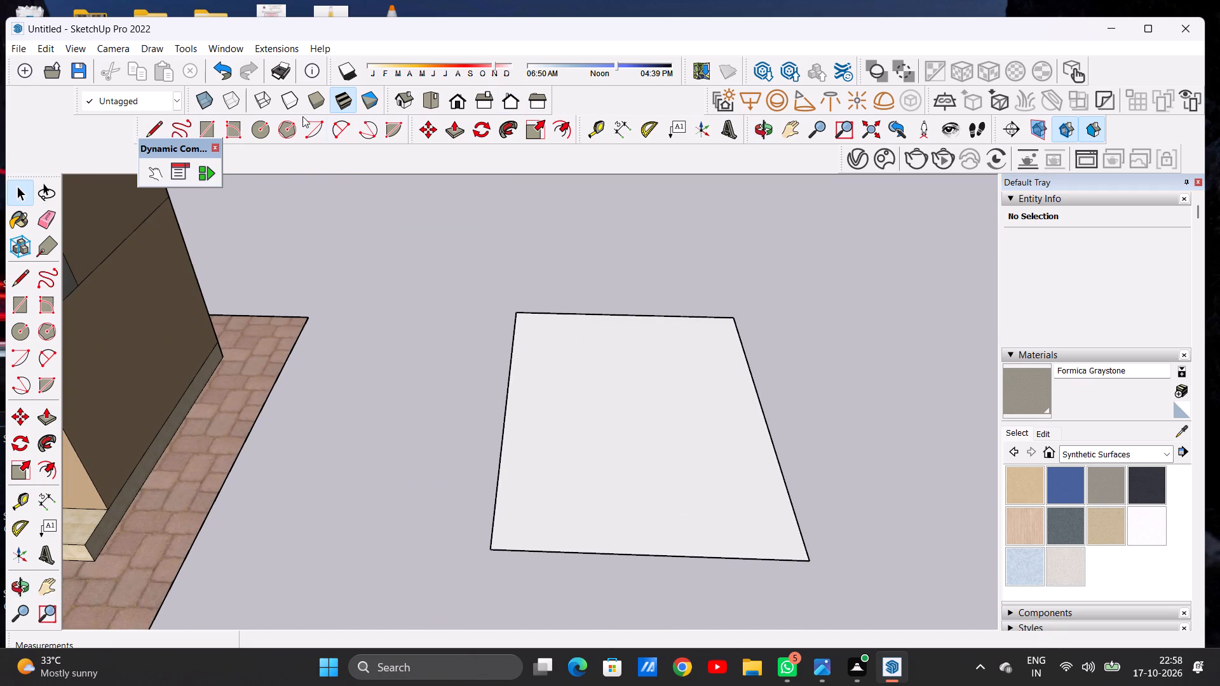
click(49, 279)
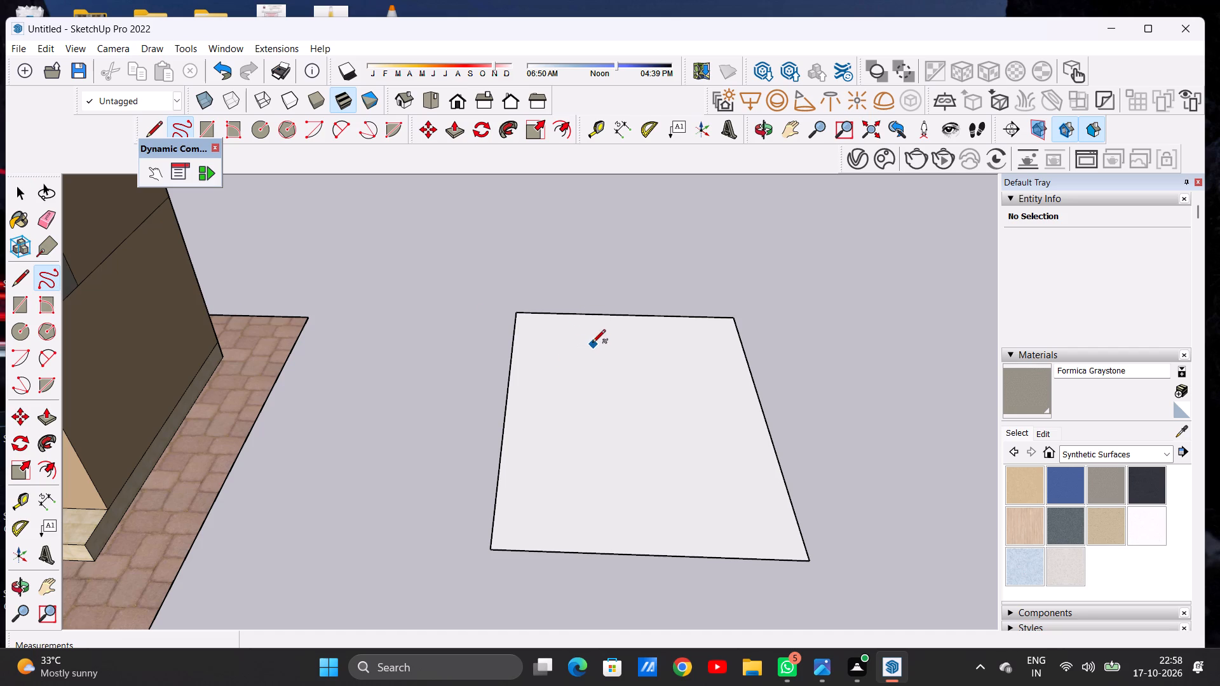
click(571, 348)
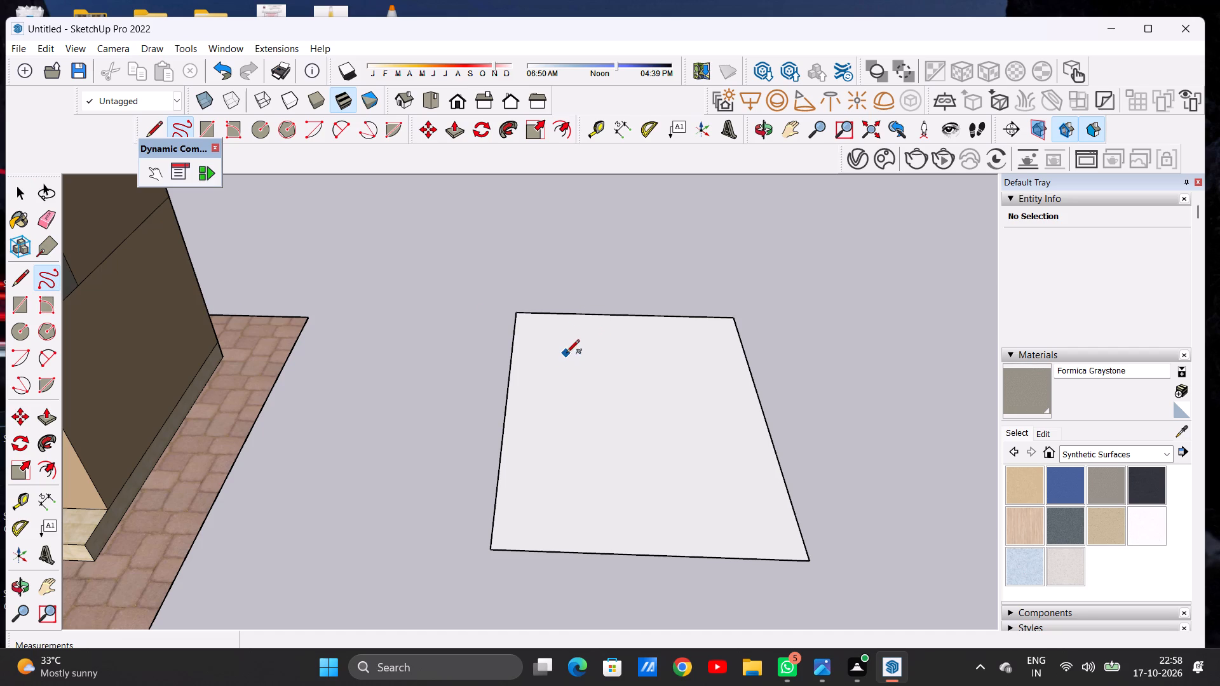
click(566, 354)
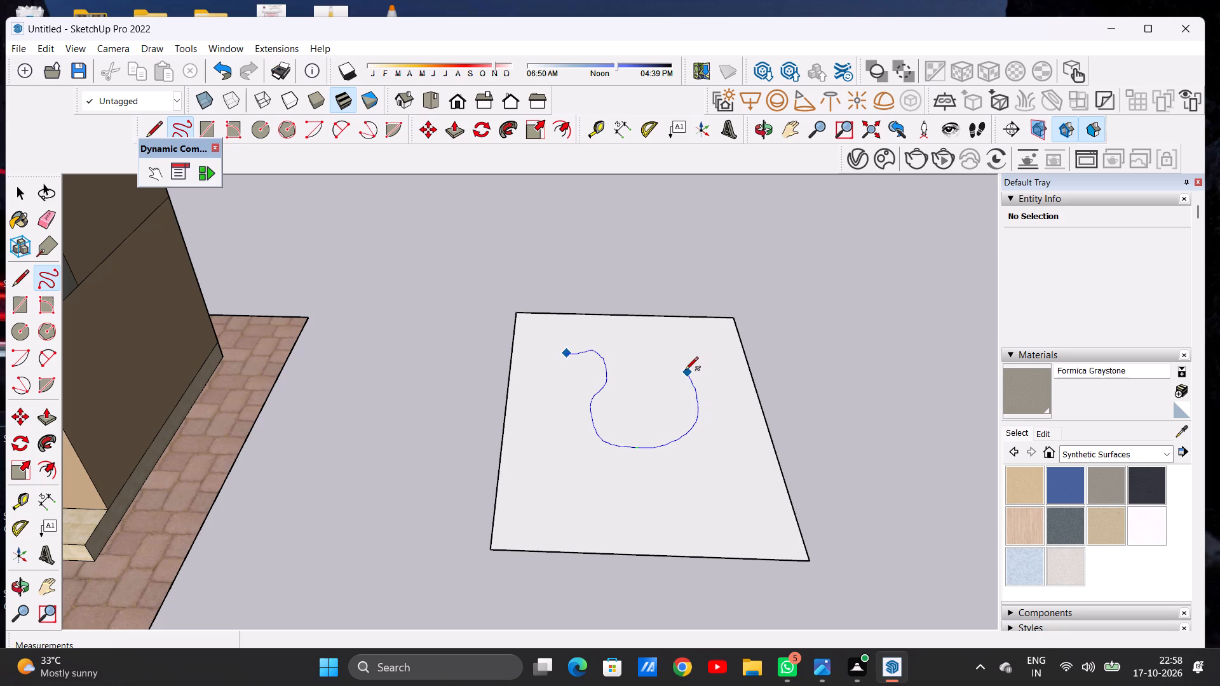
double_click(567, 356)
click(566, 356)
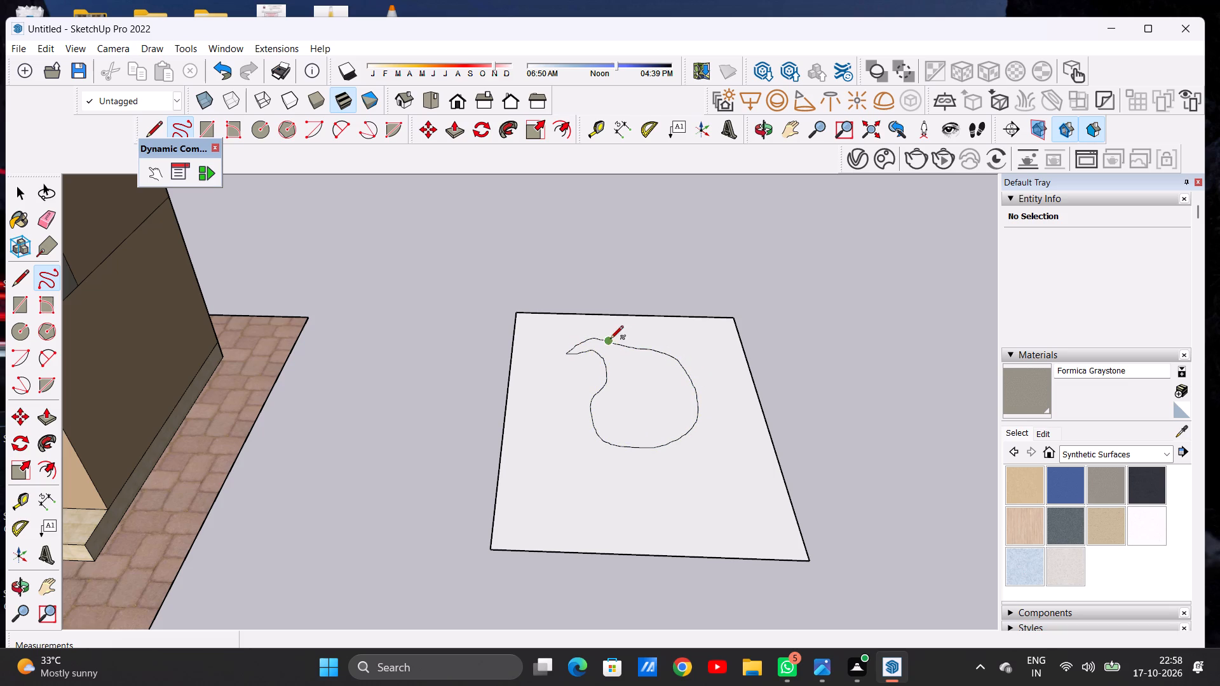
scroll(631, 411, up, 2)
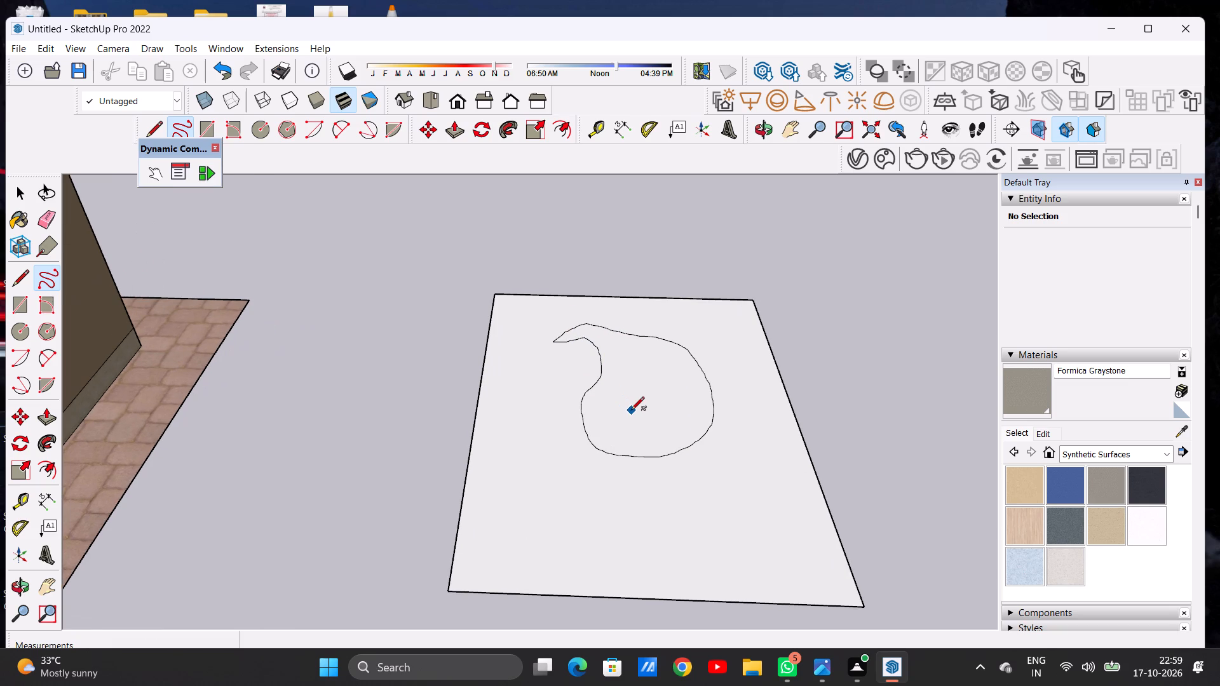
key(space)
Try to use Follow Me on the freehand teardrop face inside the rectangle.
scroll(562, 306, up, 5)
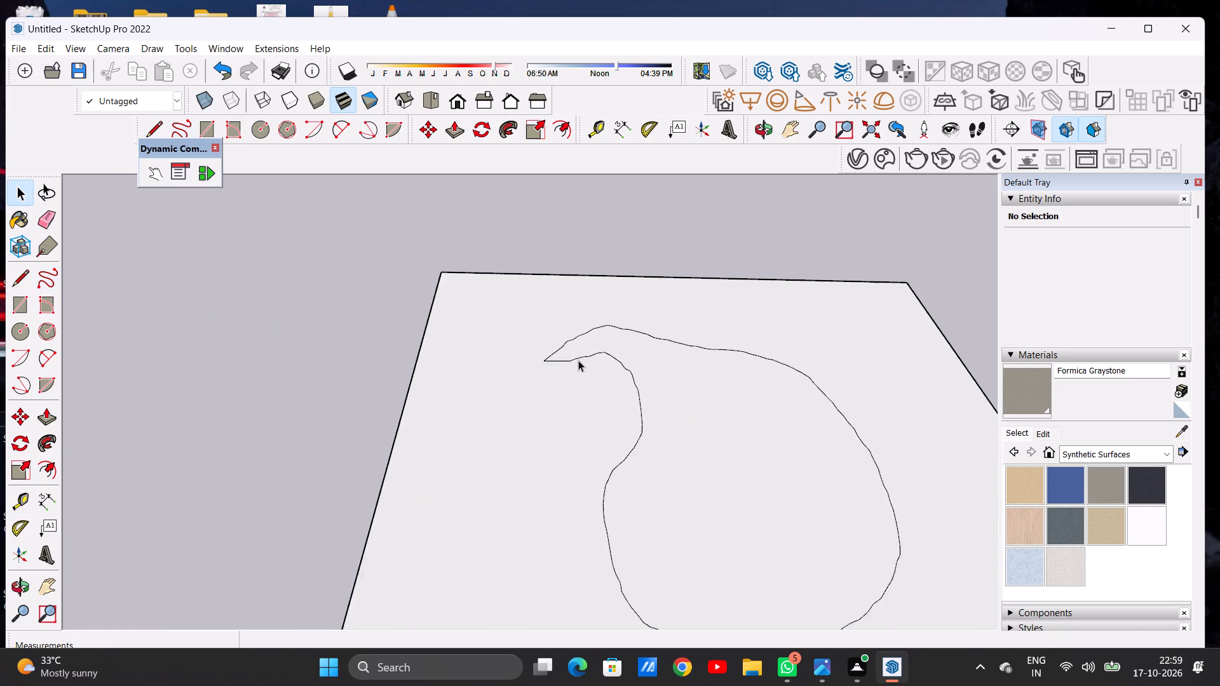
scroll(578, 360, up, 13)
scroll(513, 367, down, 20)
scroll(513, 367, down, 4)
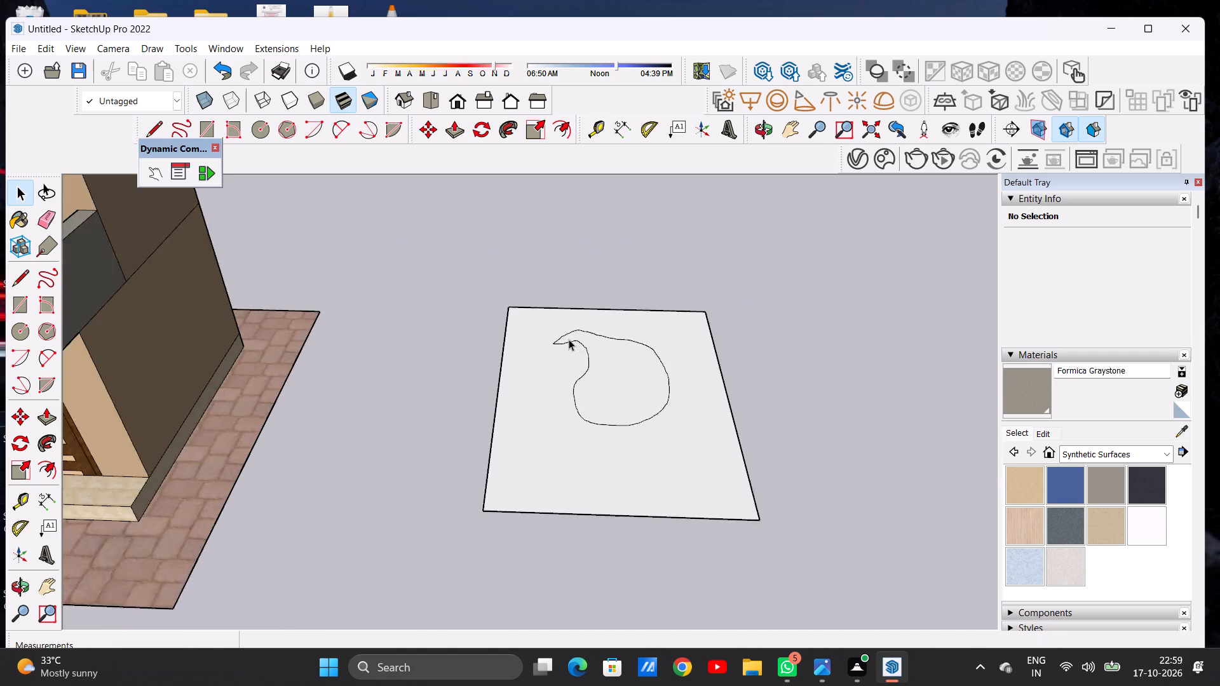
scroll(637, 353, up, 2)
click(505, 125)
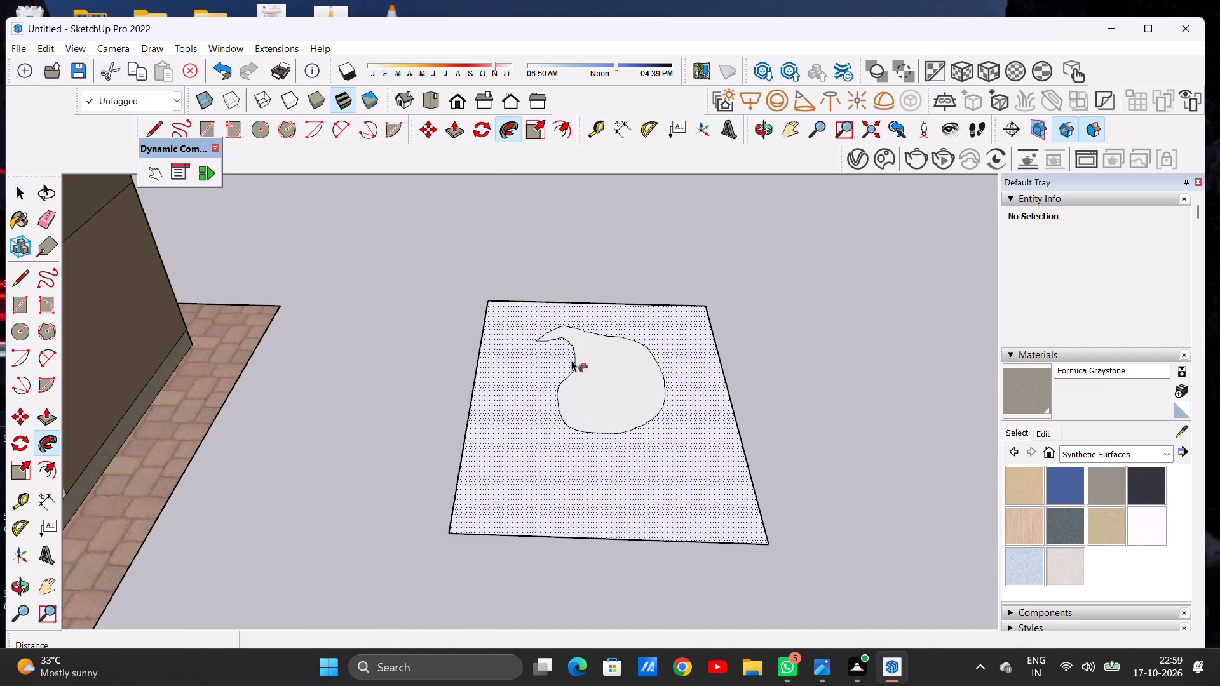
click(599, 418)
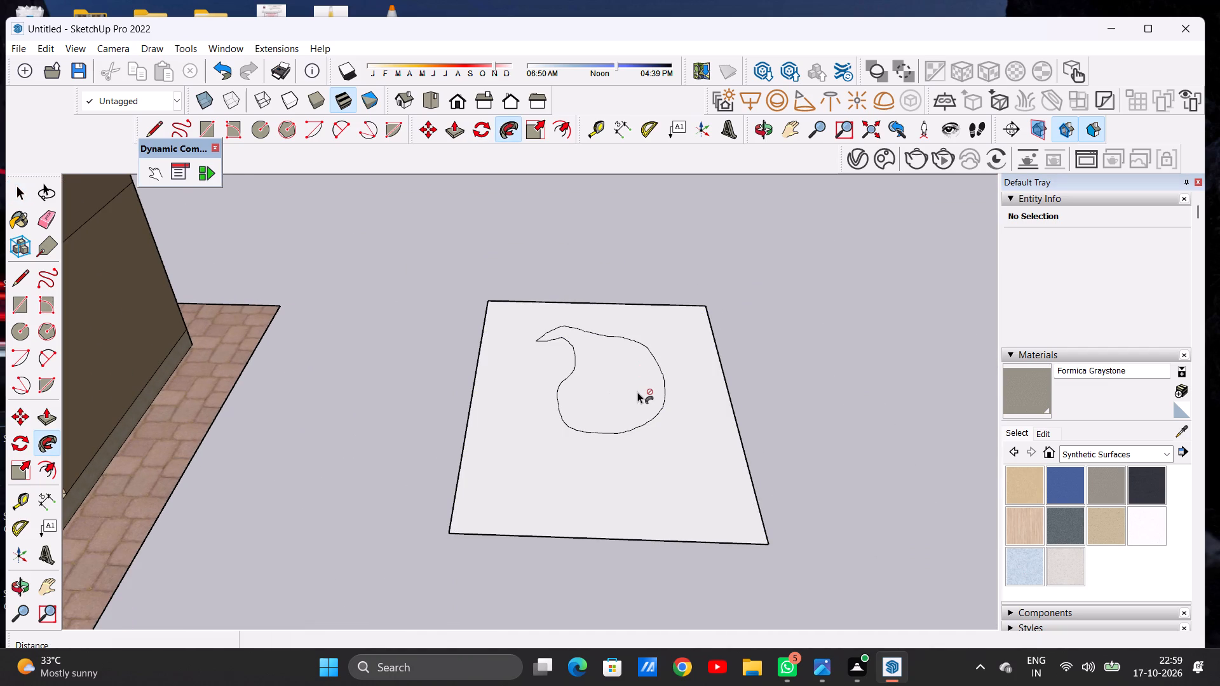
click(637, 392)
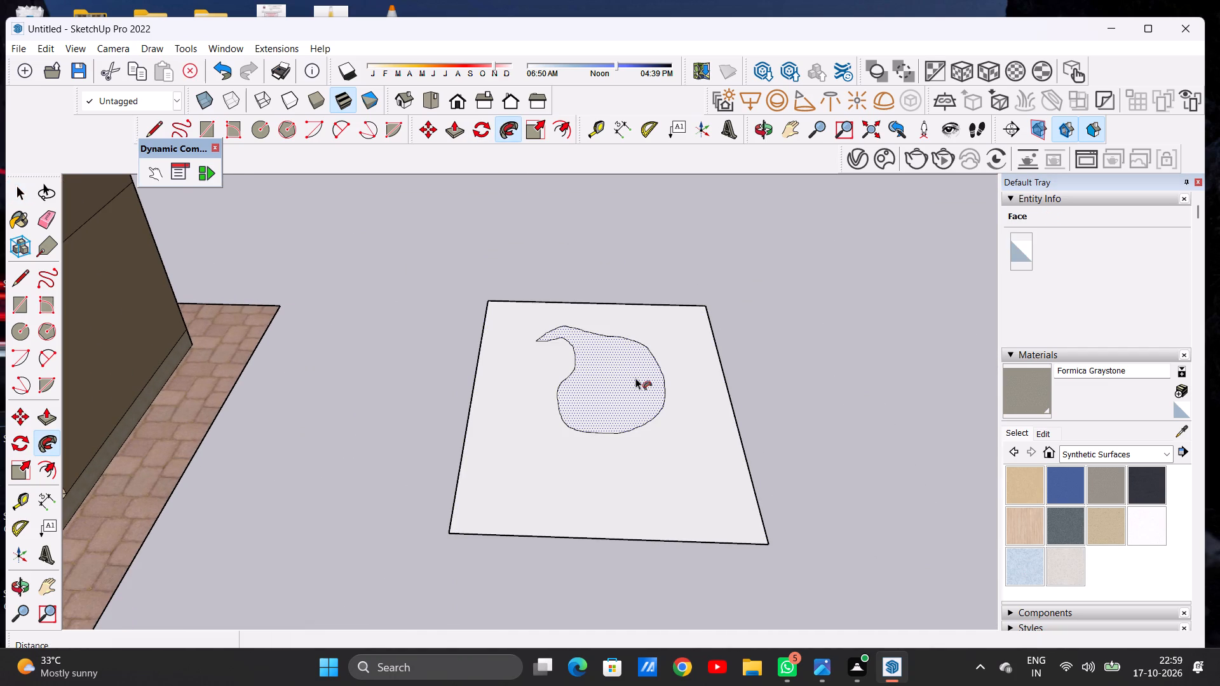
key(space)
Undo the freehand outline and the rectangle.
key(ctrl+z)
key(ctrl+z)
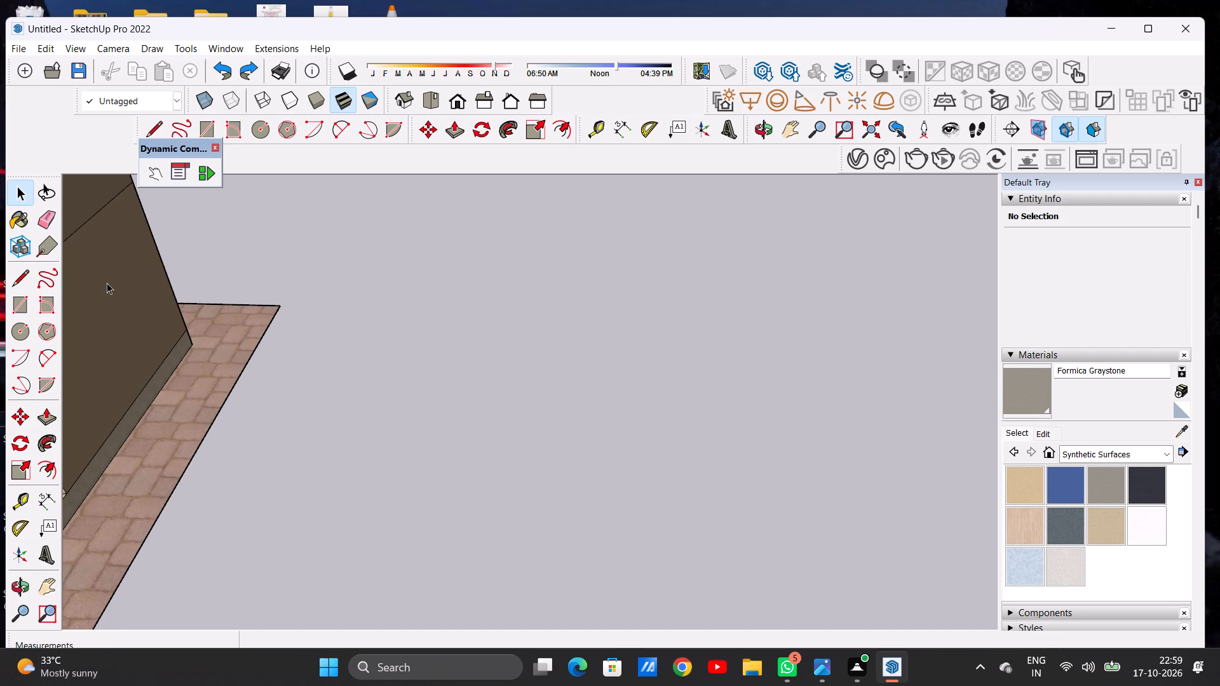
Draw a closed freehand teardrop shape with a curved tip directly on the ground beside the building.
click(48, 274)
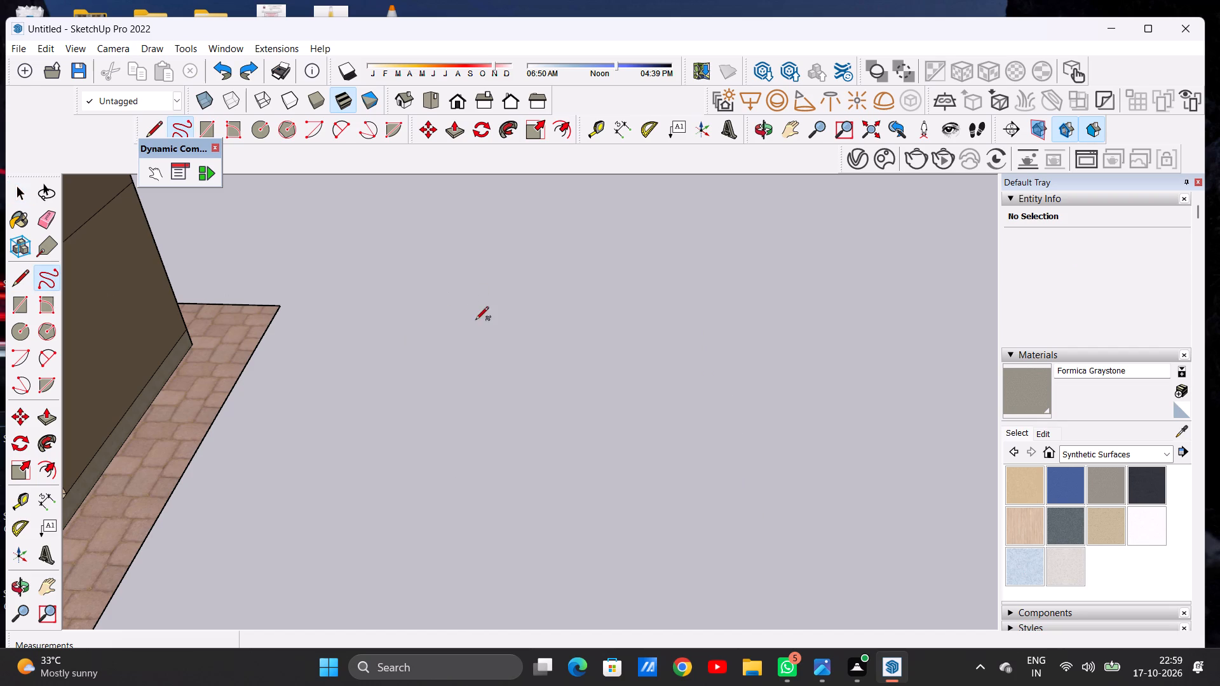
click(485, 395)
click(485, 396)
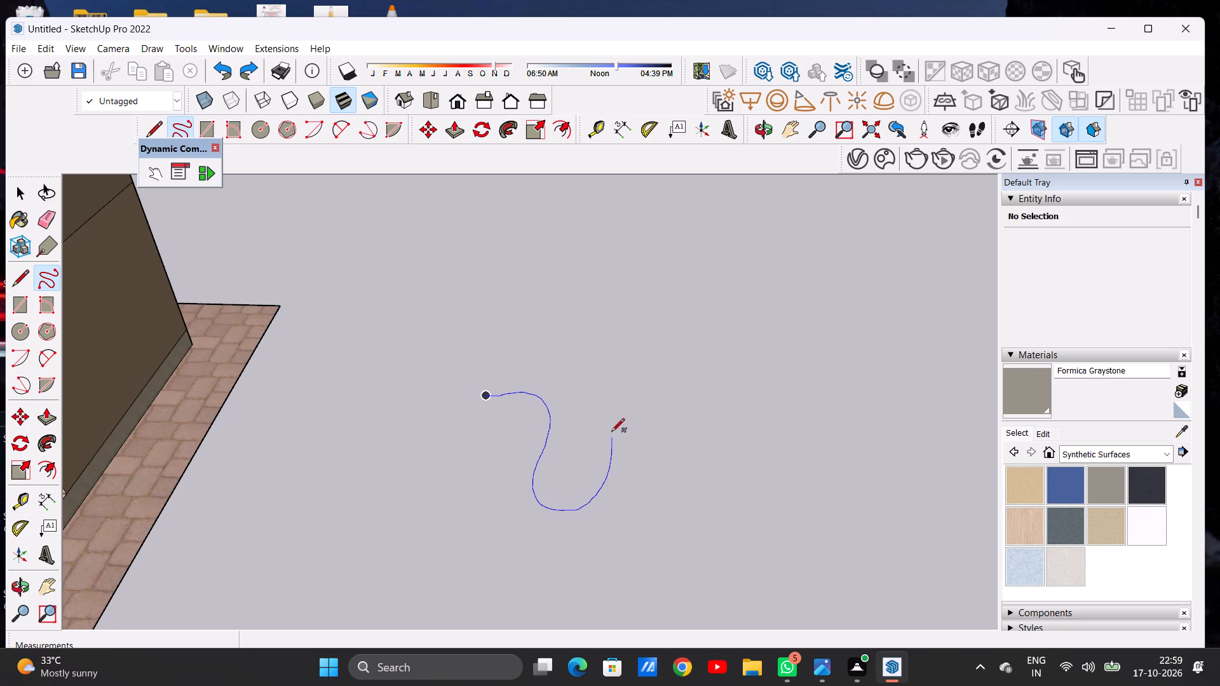
click(485, 396)
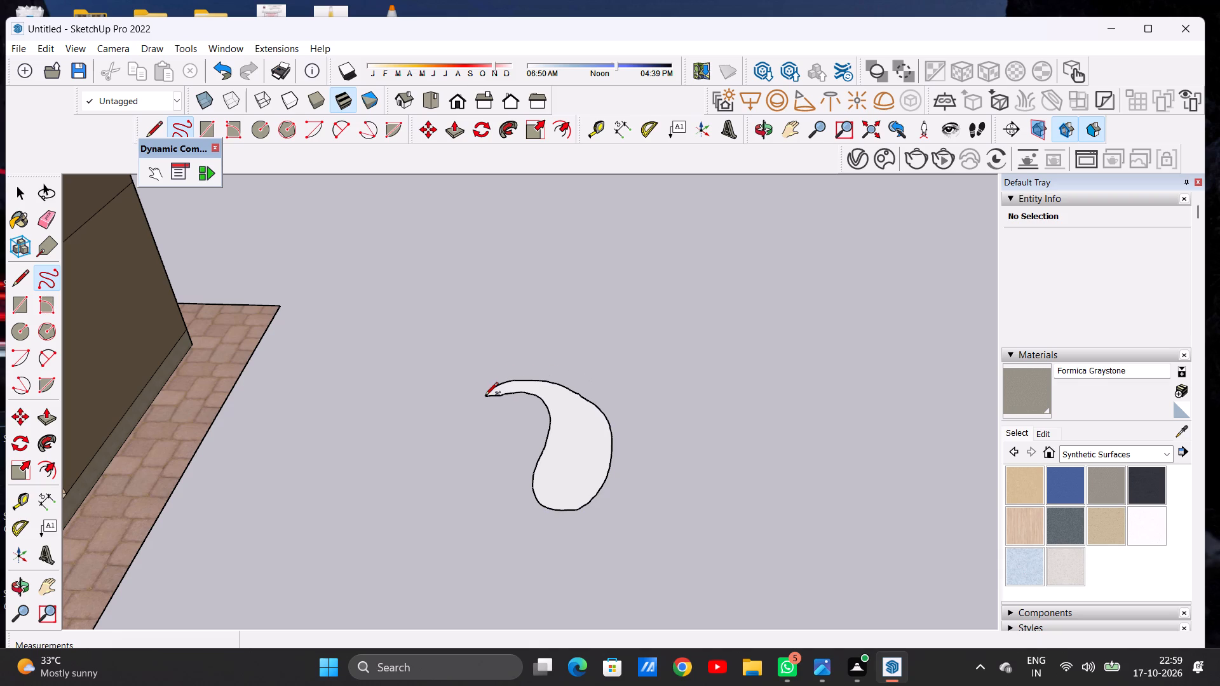
key(space)
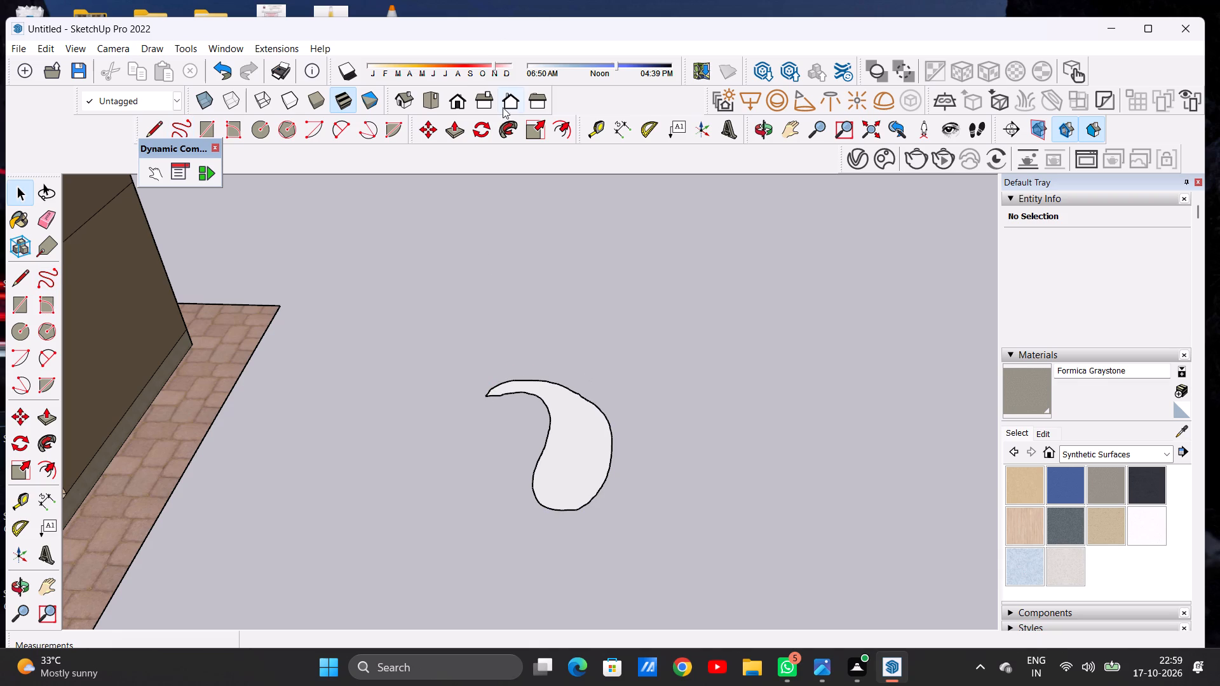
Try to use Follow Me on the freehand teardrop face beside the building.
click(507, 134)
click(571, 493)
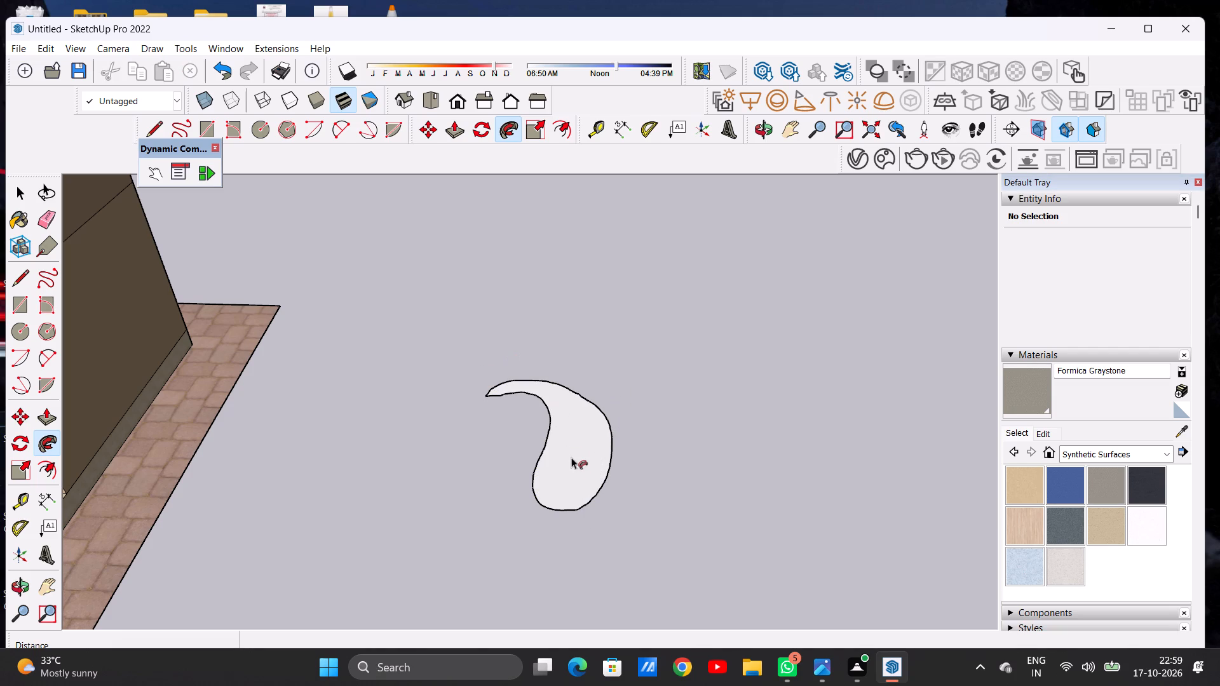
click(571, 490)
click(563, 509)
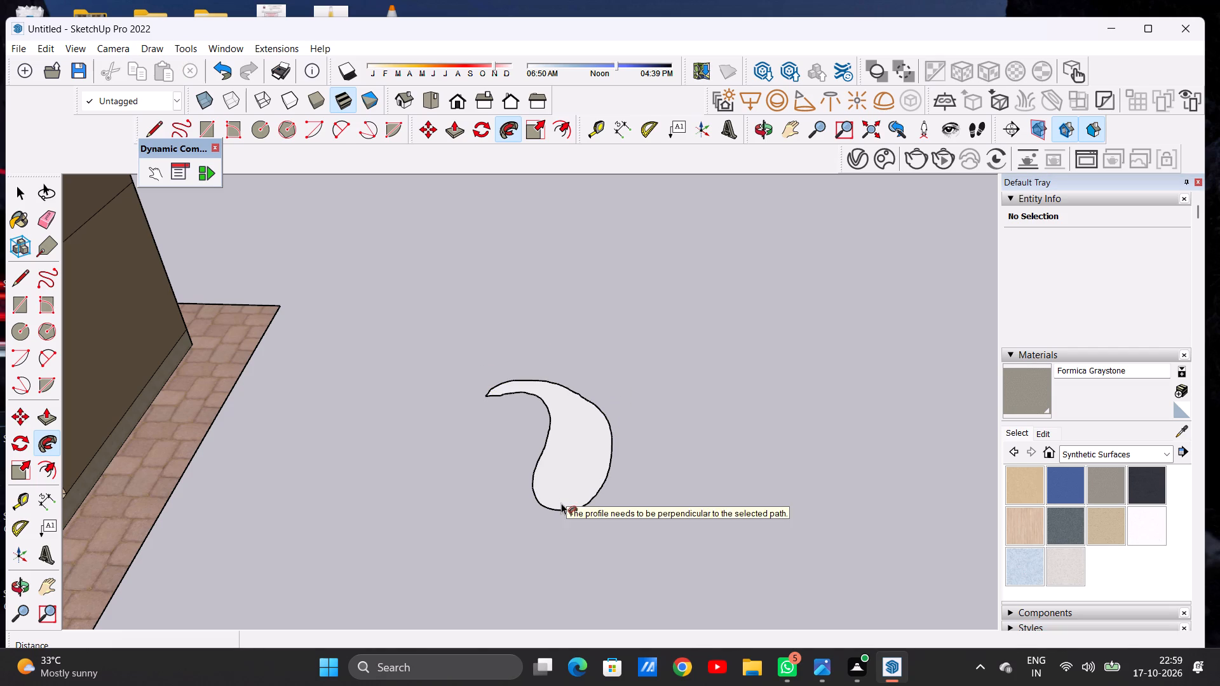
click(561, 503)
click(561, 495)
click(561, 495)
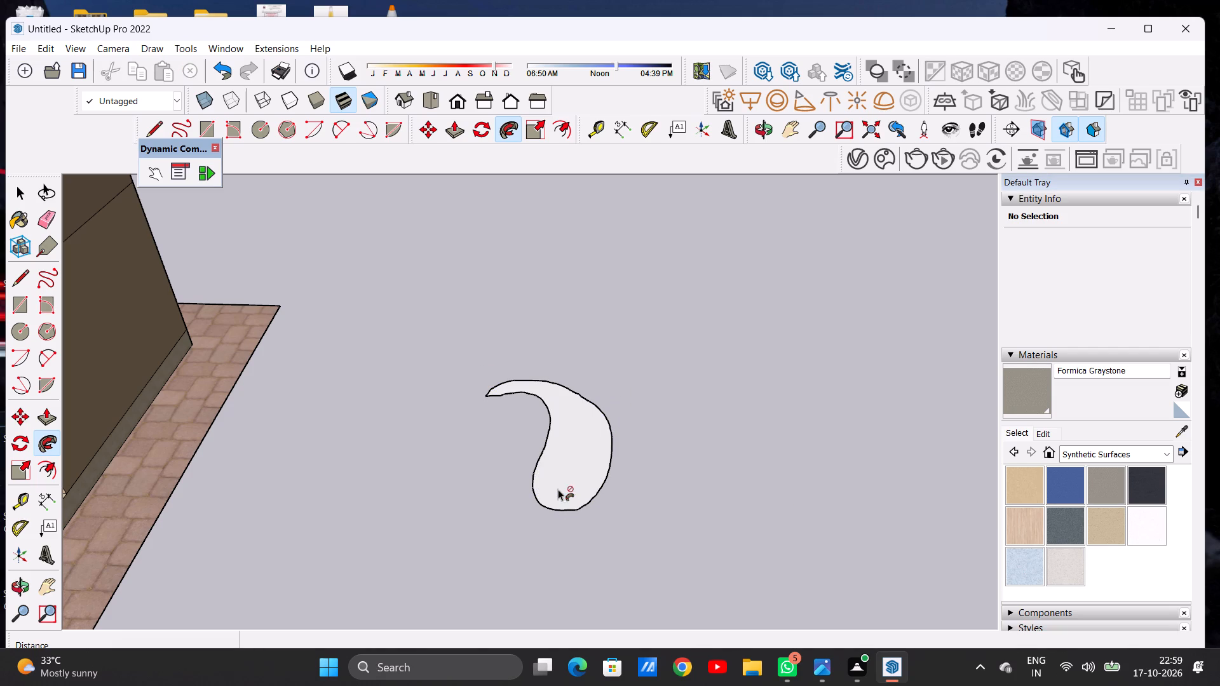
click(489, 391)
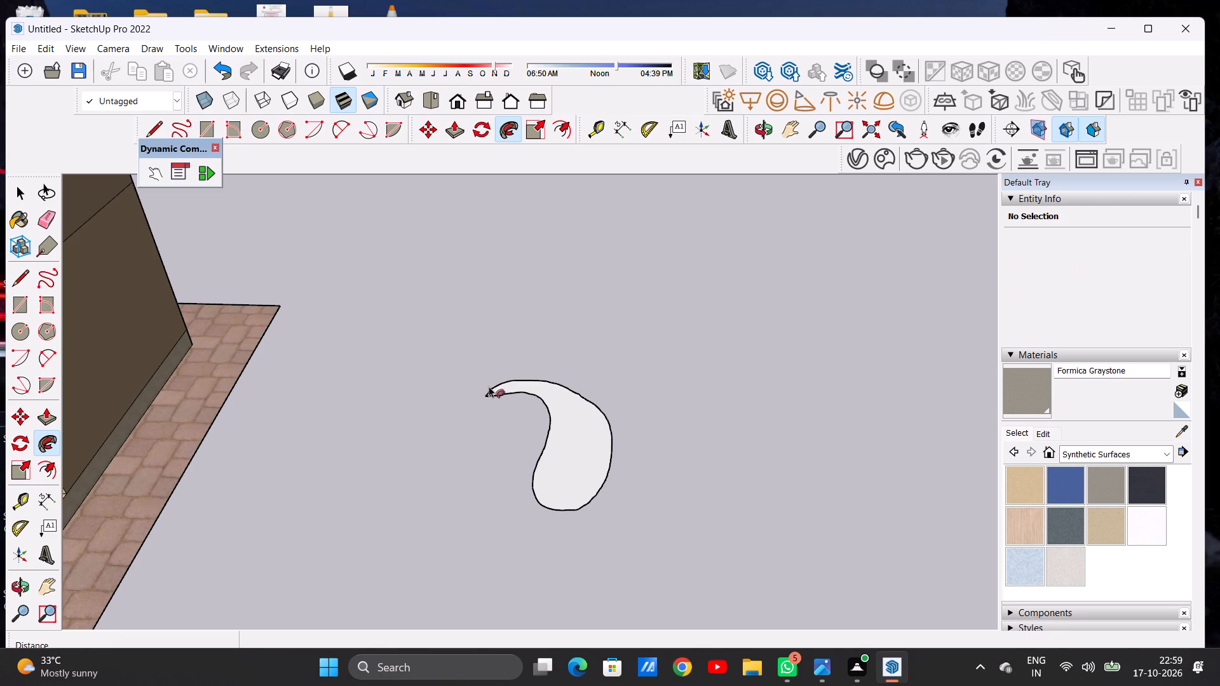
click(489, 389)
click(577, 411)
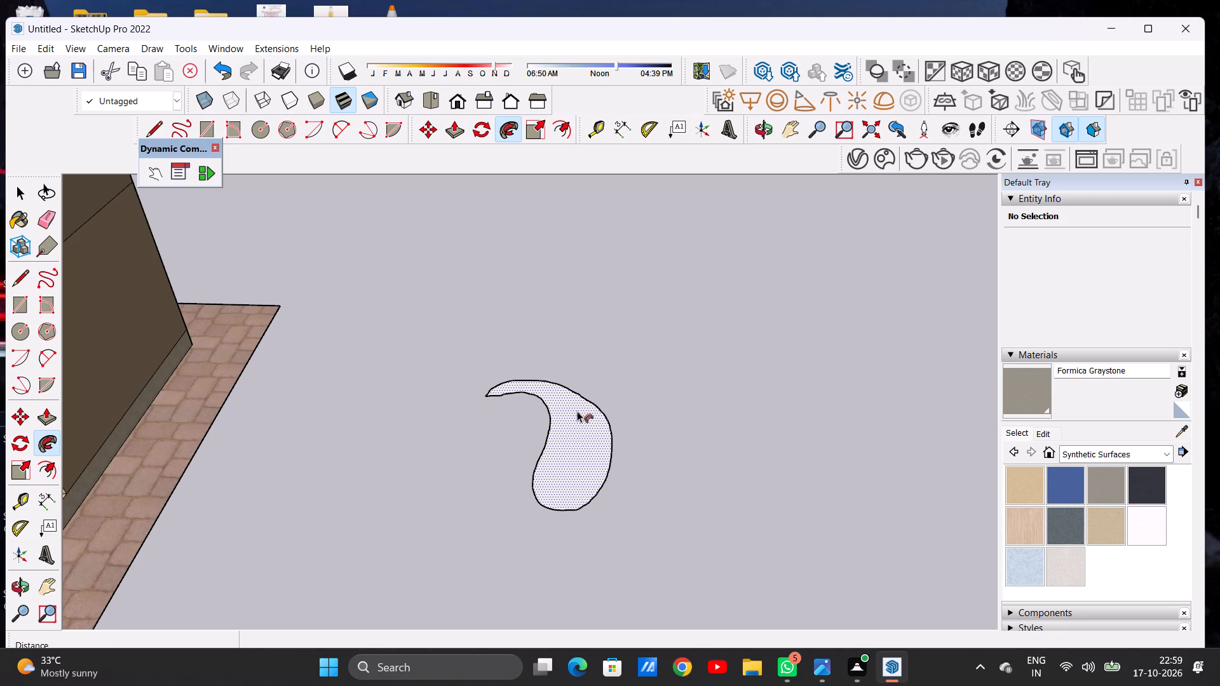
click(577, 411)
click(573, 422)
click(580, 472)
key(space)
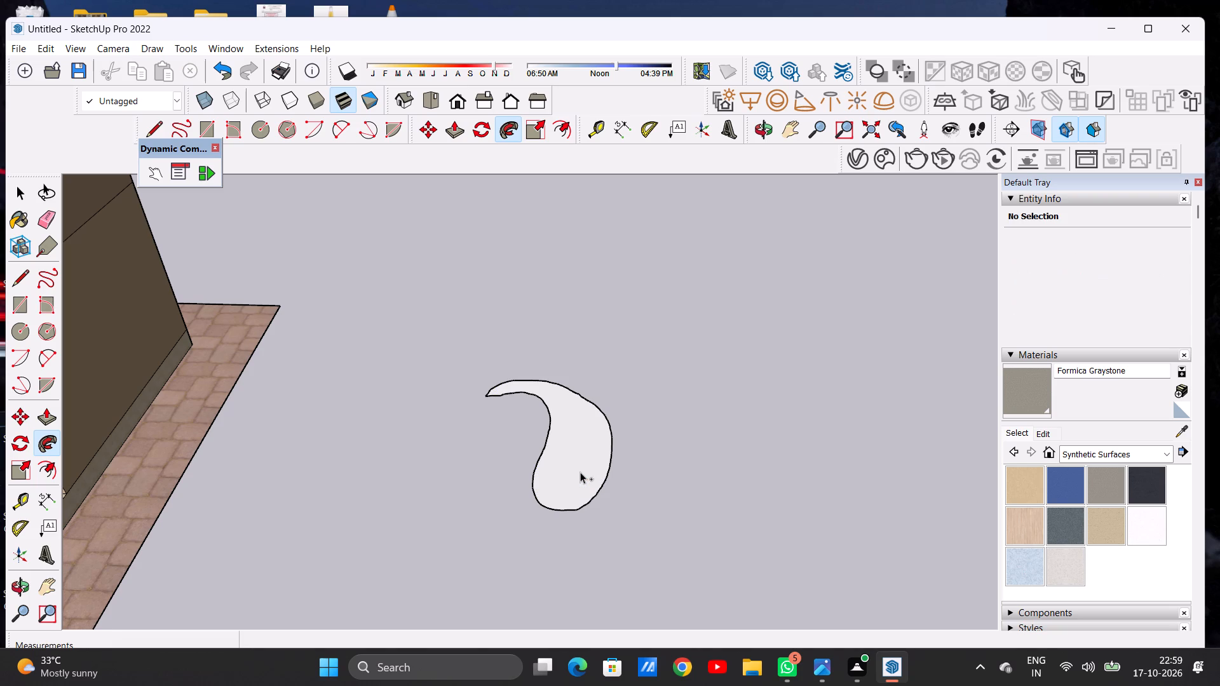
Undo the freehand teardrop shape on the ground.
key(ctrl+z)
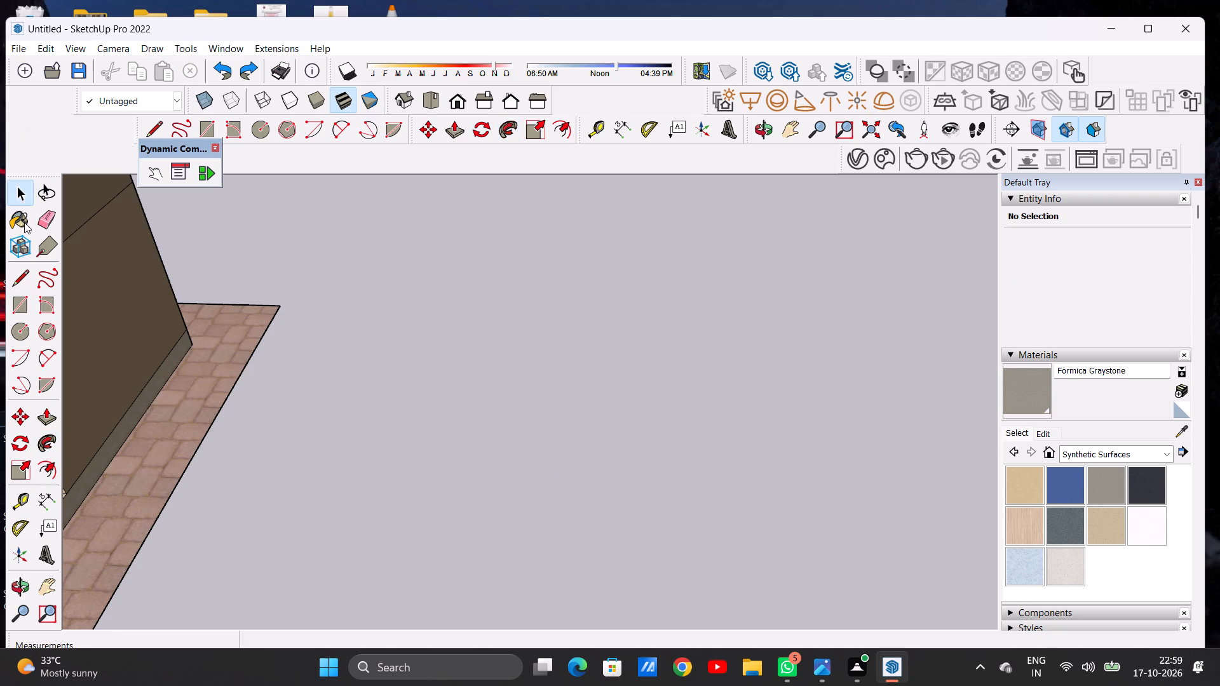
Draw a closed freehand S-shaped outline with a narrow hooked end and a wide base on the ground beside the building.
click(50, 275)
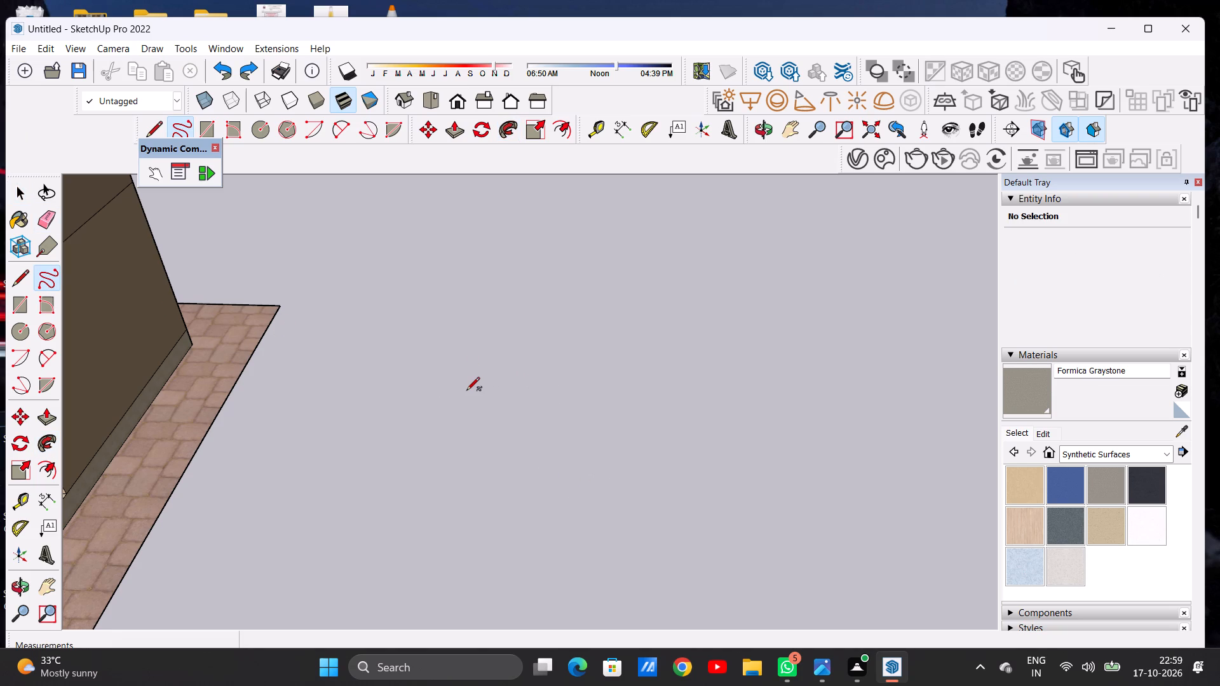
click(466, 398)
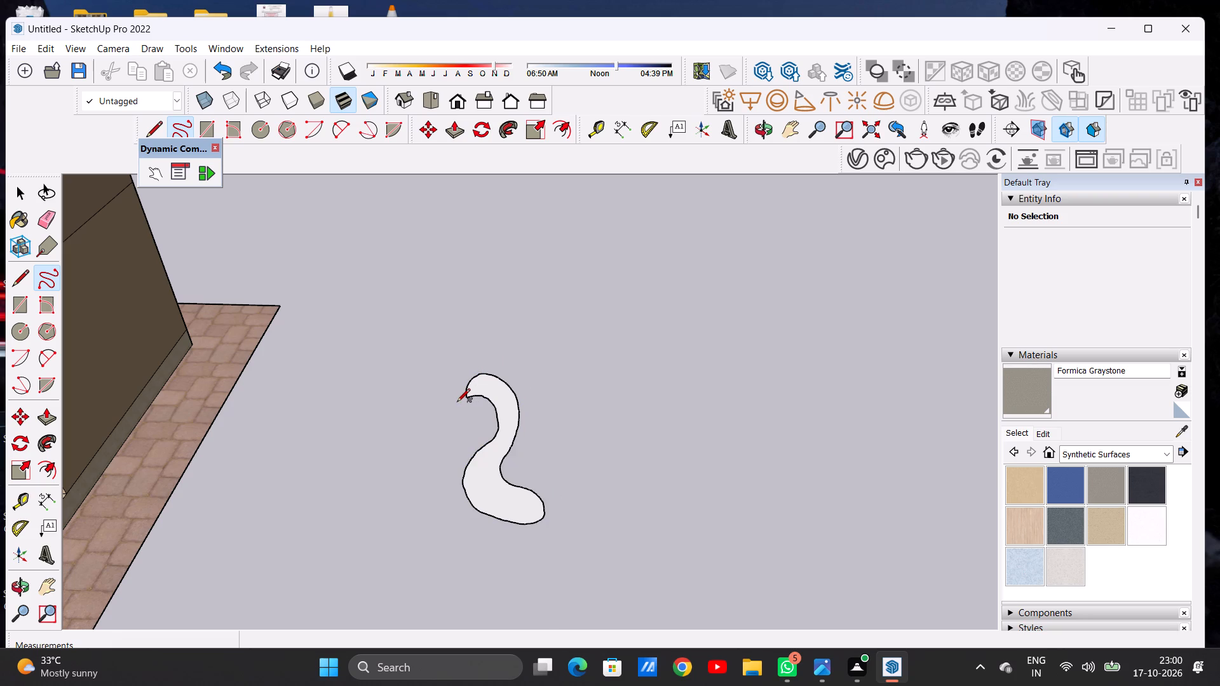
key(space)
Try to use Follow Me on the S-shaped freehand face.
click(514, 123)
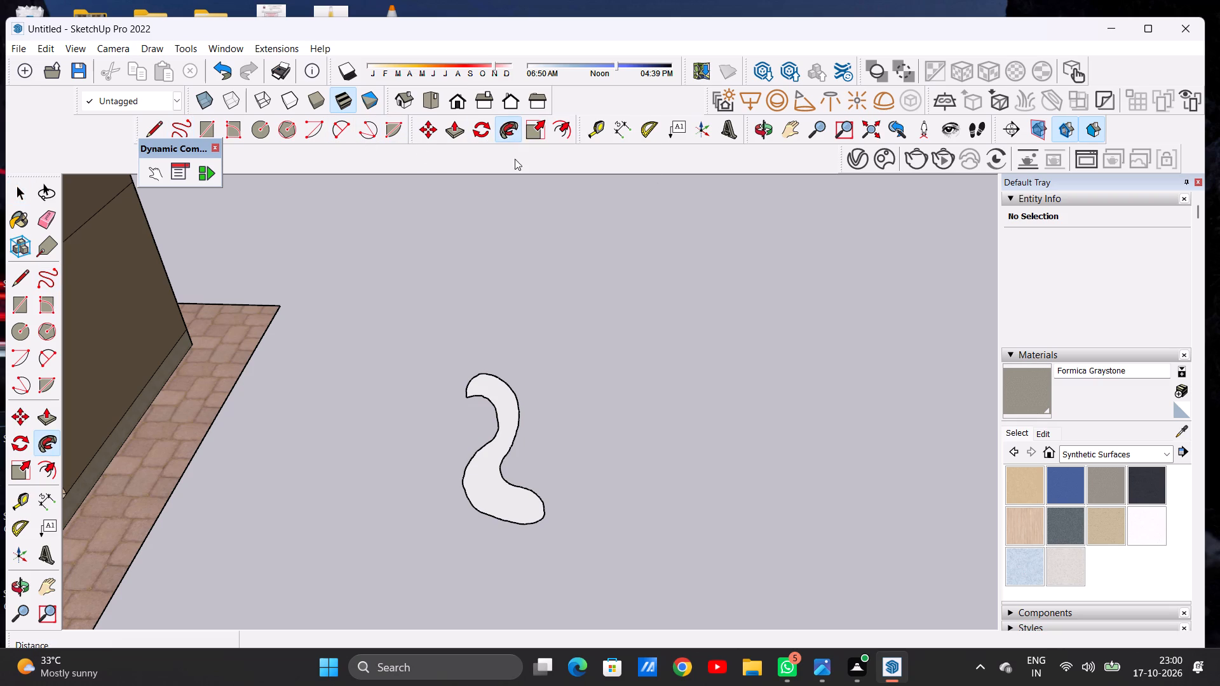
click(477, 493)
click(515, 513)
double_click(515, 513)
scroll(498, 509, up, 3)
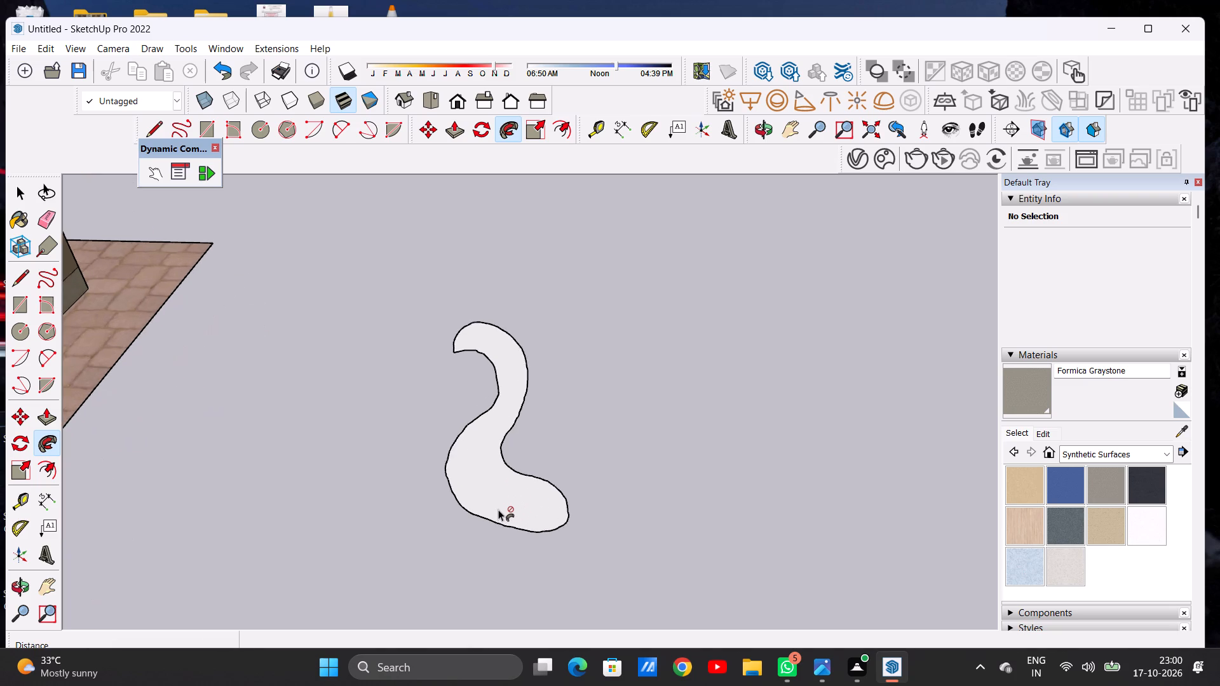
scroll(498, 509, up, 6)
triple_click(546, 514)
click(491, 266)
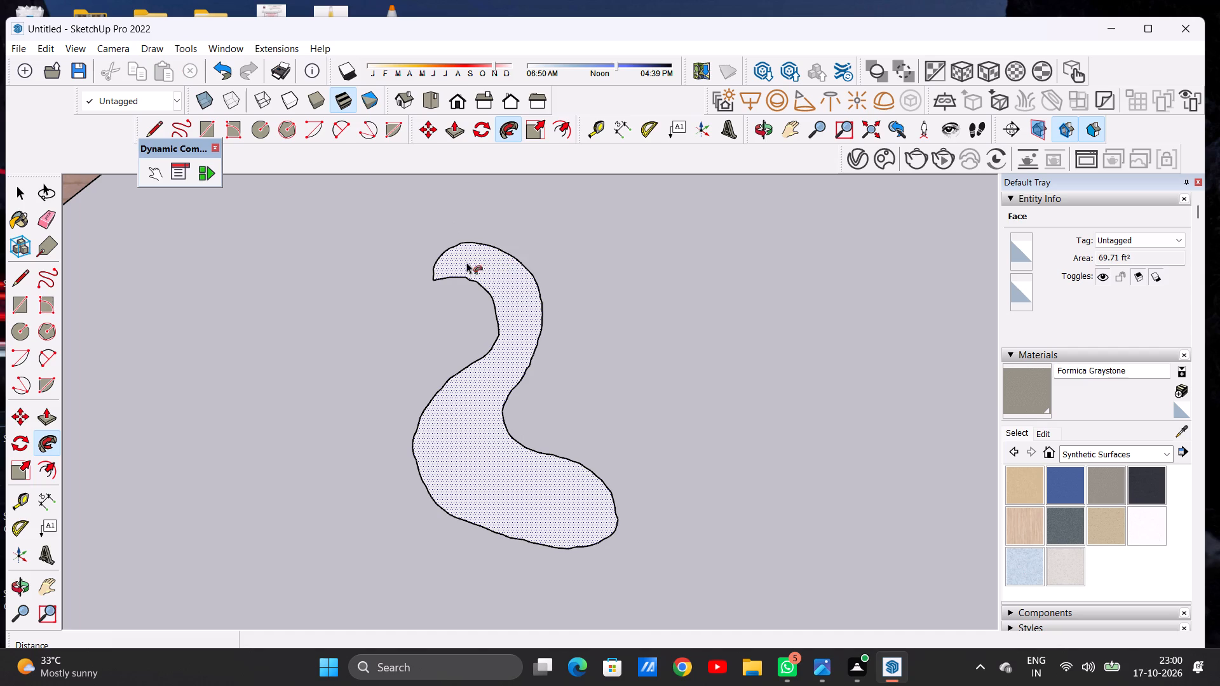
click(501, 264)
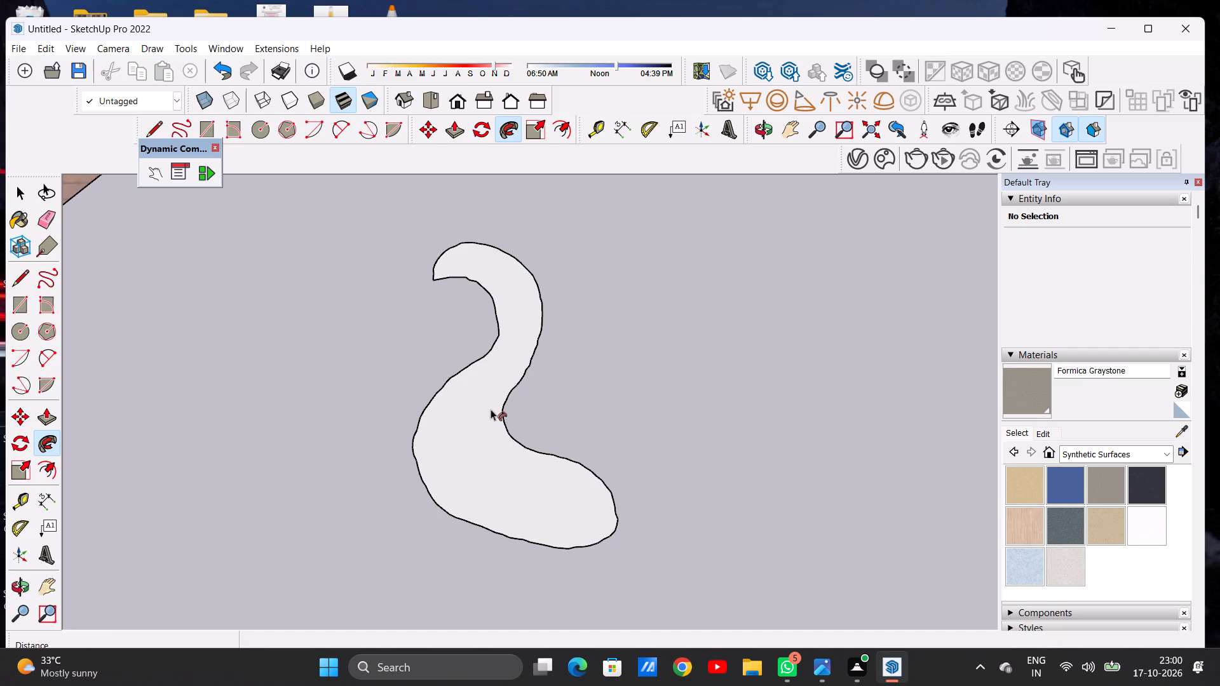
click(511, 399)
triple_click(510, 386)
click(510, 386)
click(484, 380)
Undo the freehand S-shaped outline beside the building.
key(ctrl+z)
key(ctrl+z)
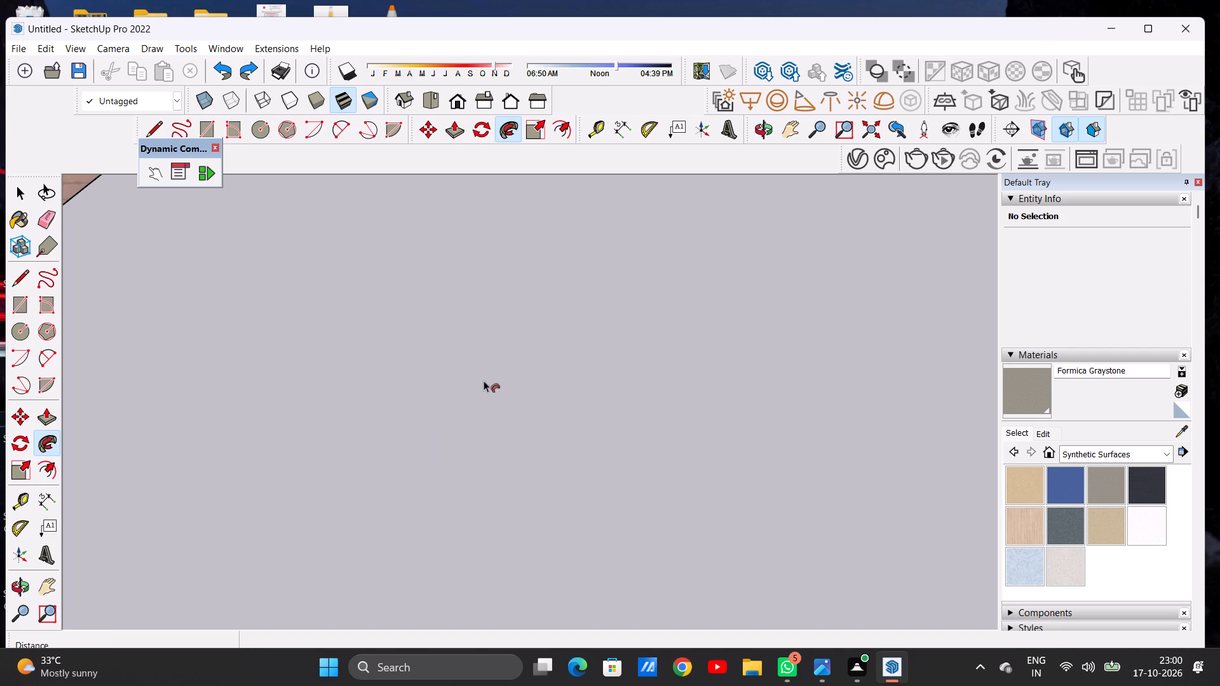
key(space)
Draw a circle with a radius of about 1' 7" on the ground beside the building.
key(c)
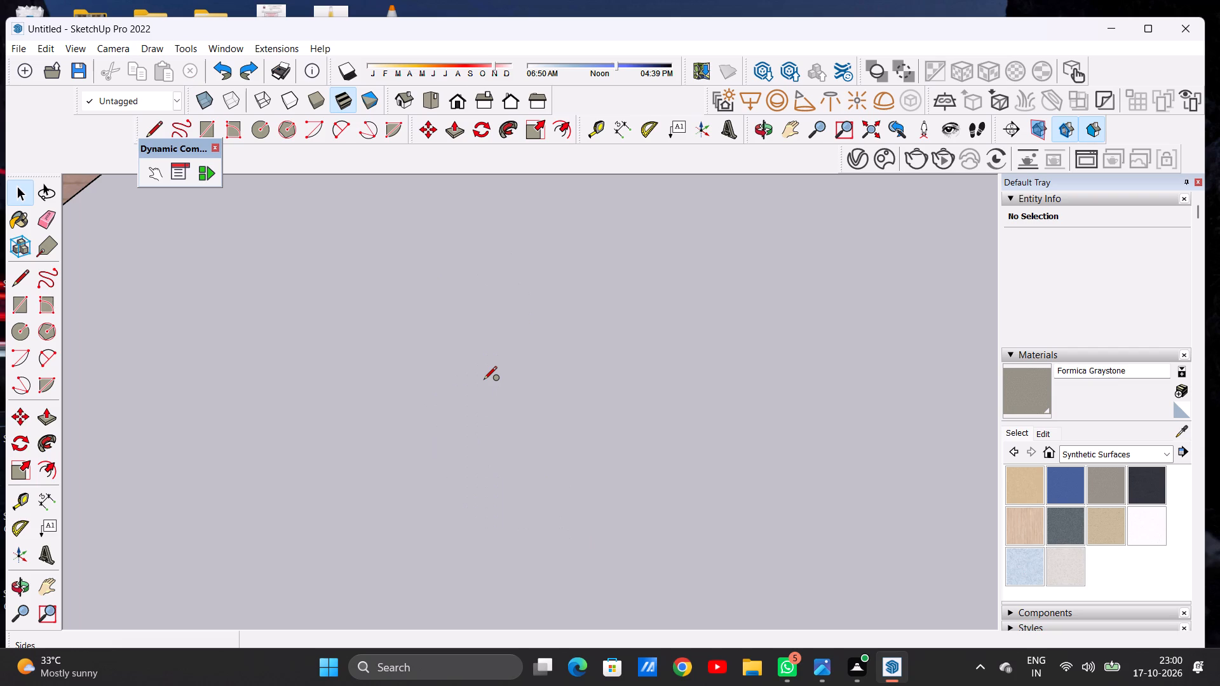
click(474, 494)
click(485, 462)
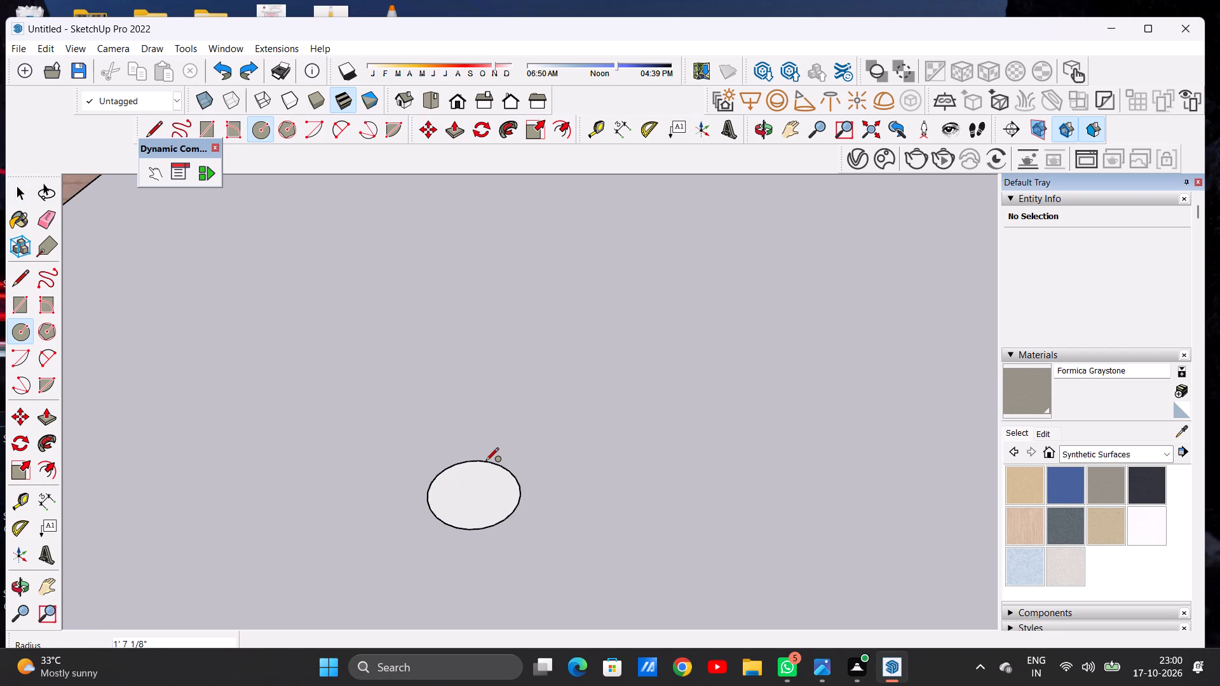
key(space)
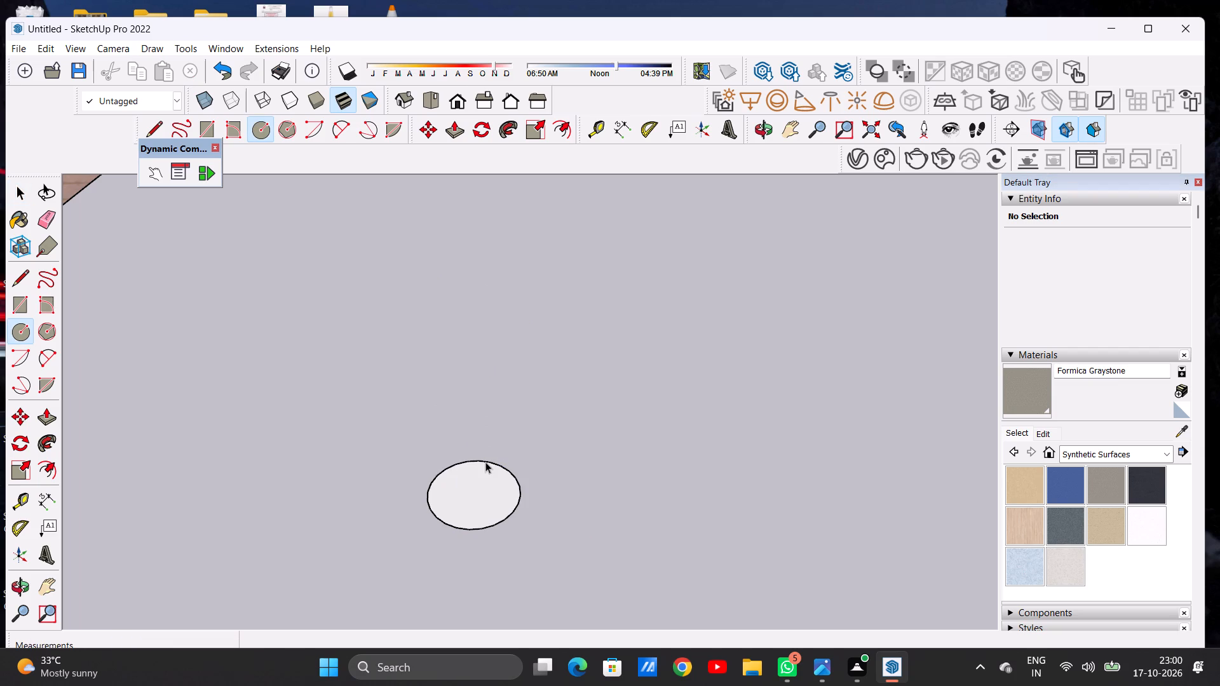
Draw a vertical line upward from the circle's centre.
key(l)
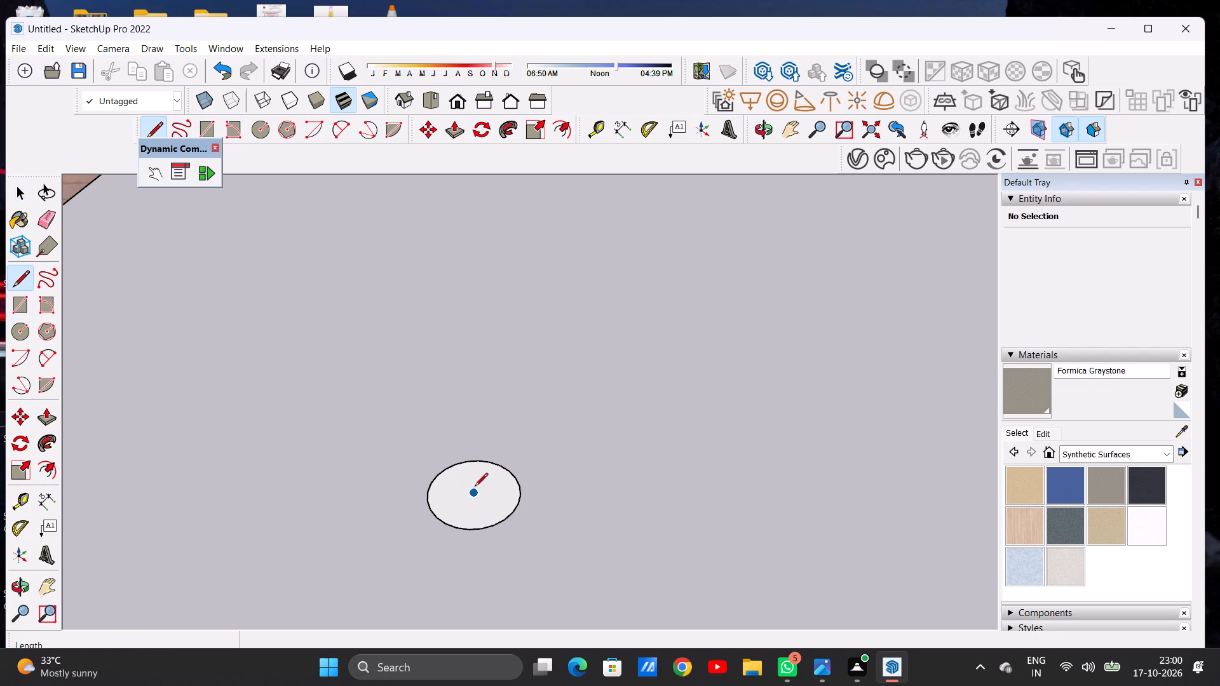
click(474, 492)
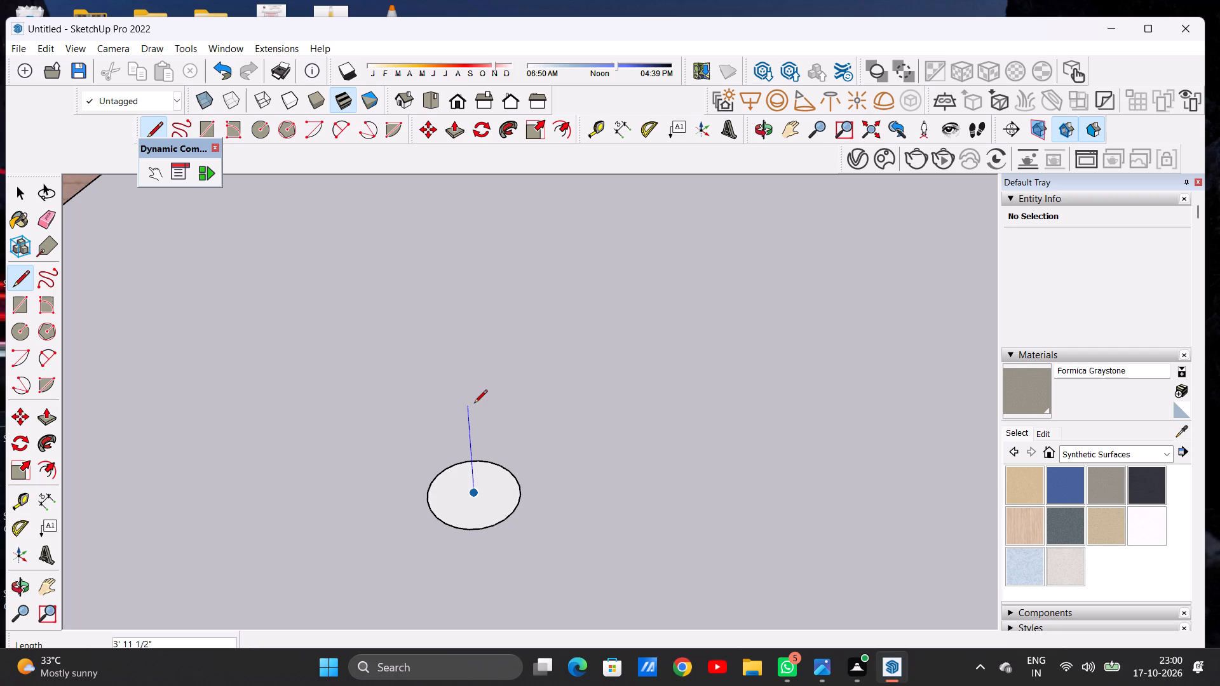
click(473, 380)
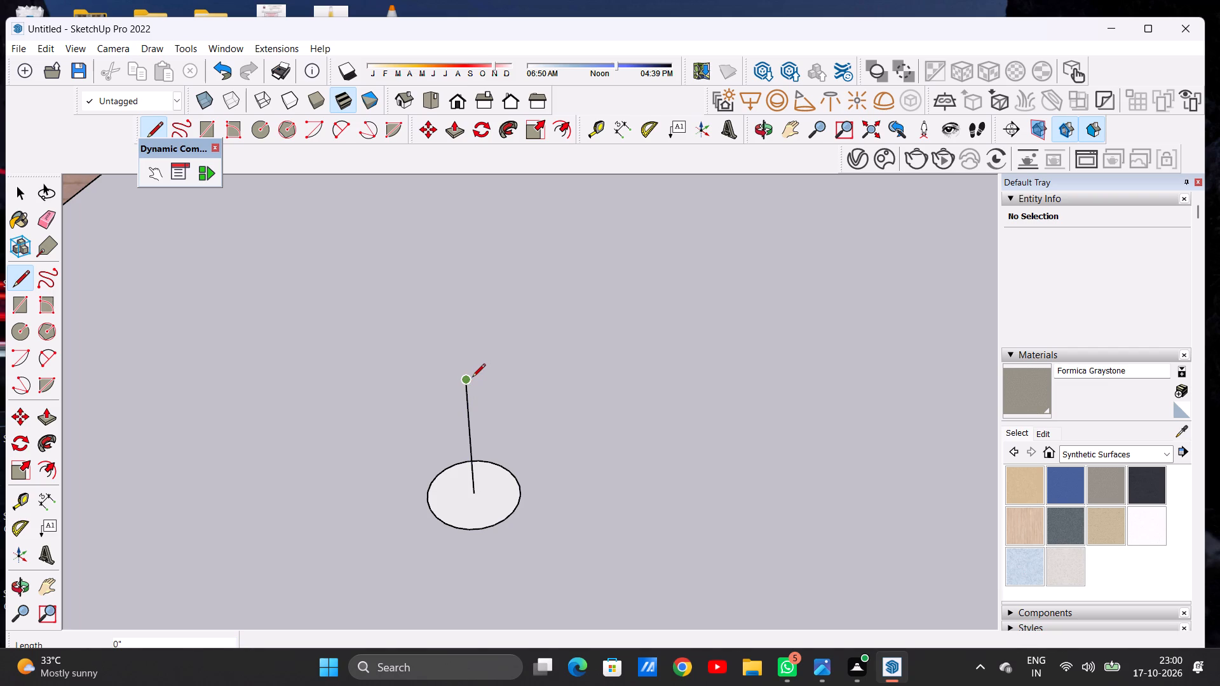
key(space)
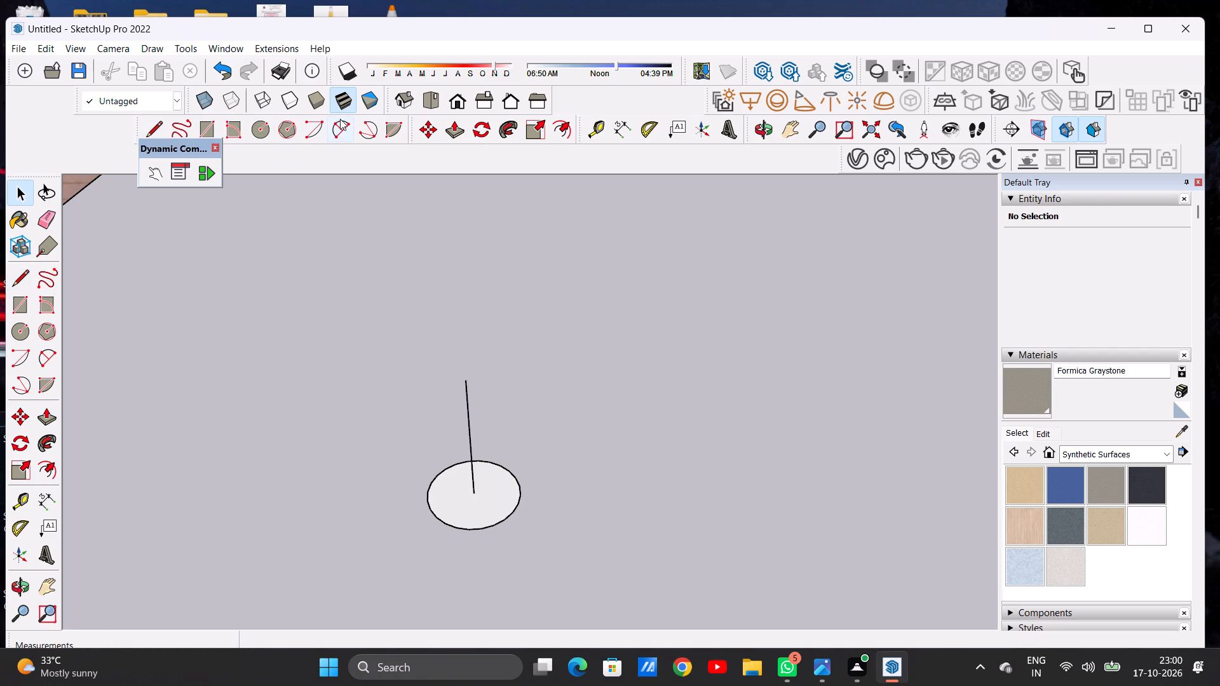
Draw a two-point arc from the vertical line's top end, forming an upright half-circle hook with a bulge of about 6 7/8".
click(338, 121)
click(468, 383)
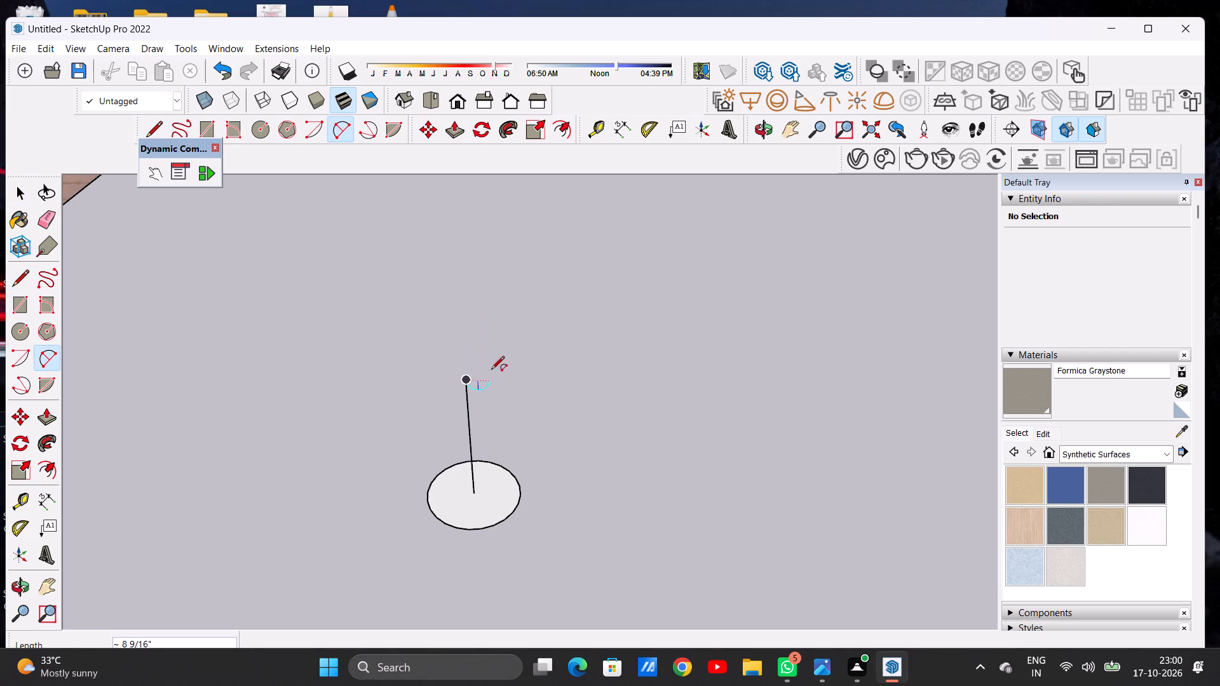
click(505, 367)
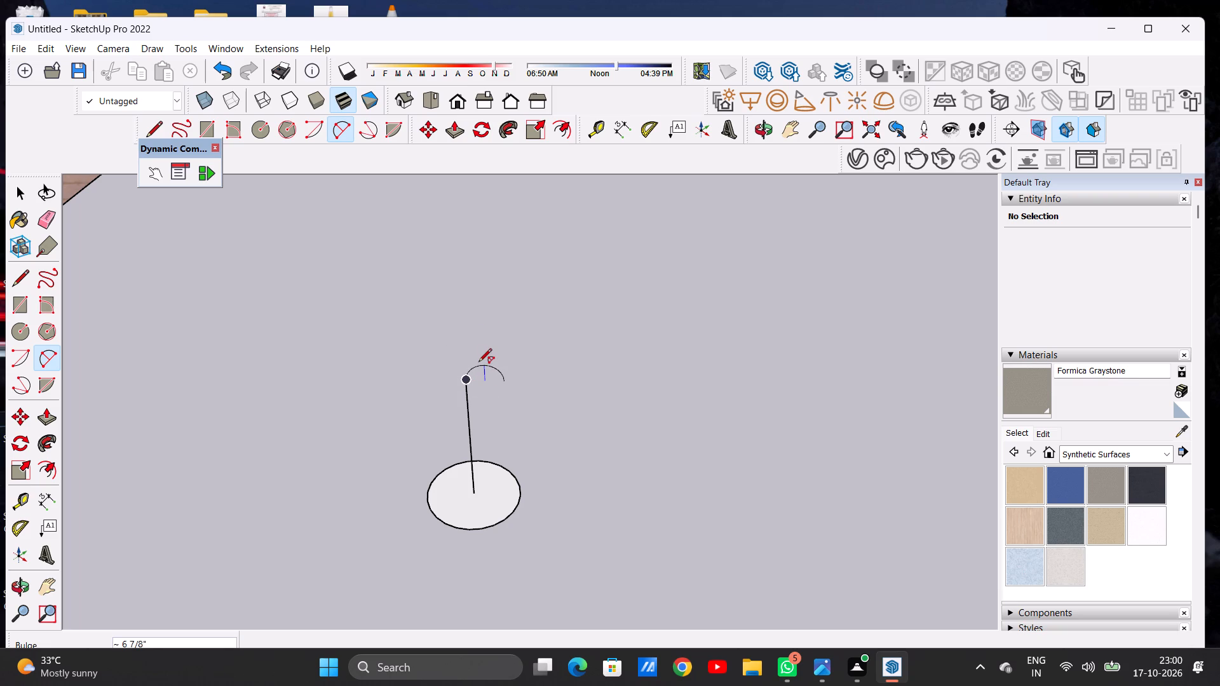
click(478, 363)
key(space)
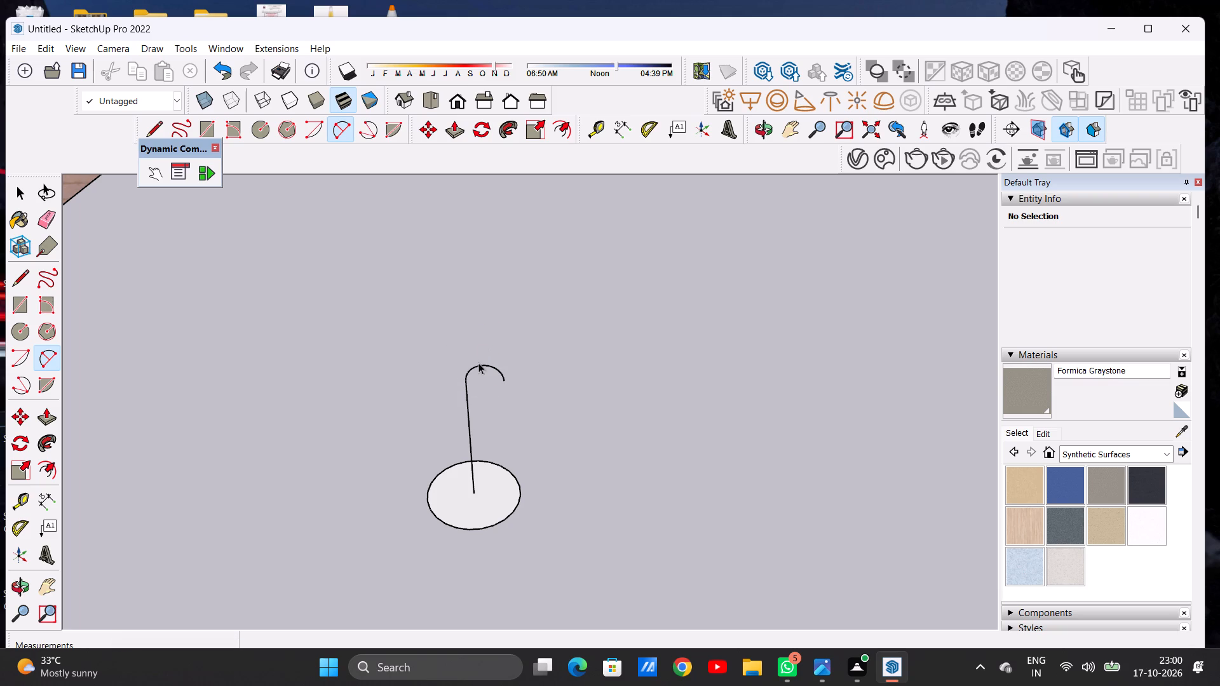
Set the hook arc's segment count to 60.
scroll(479, 410, up, 5)
scroll(510, 330, up, 4)
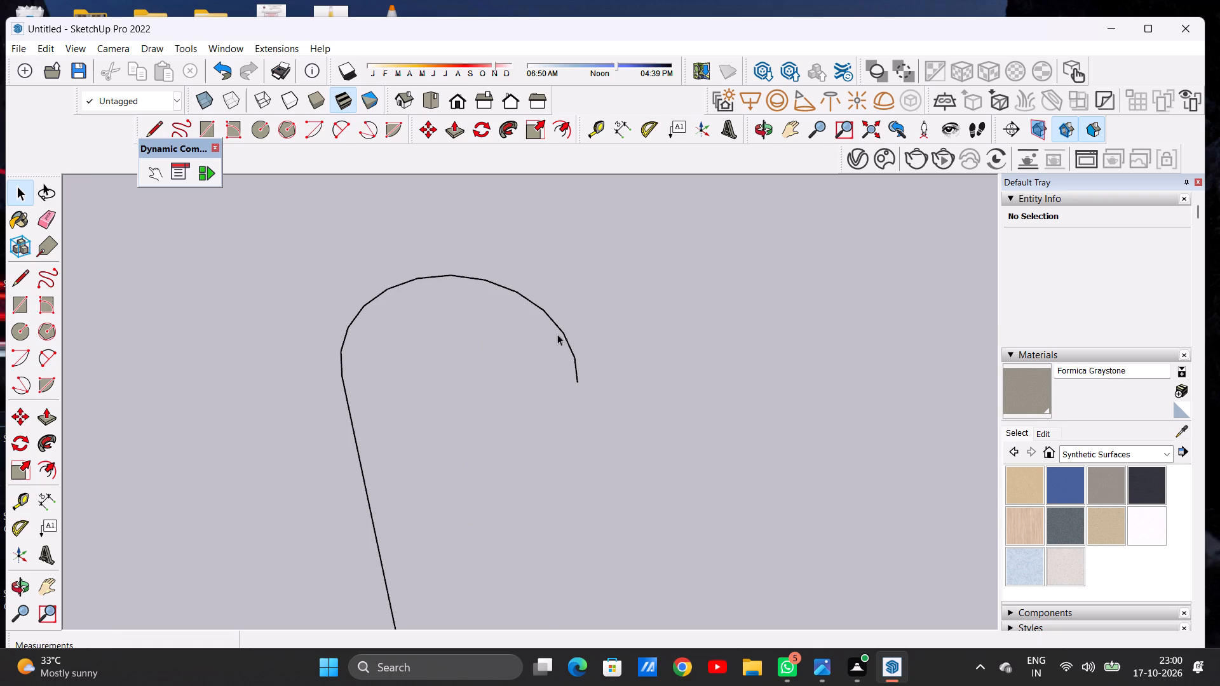
click(568, 346)
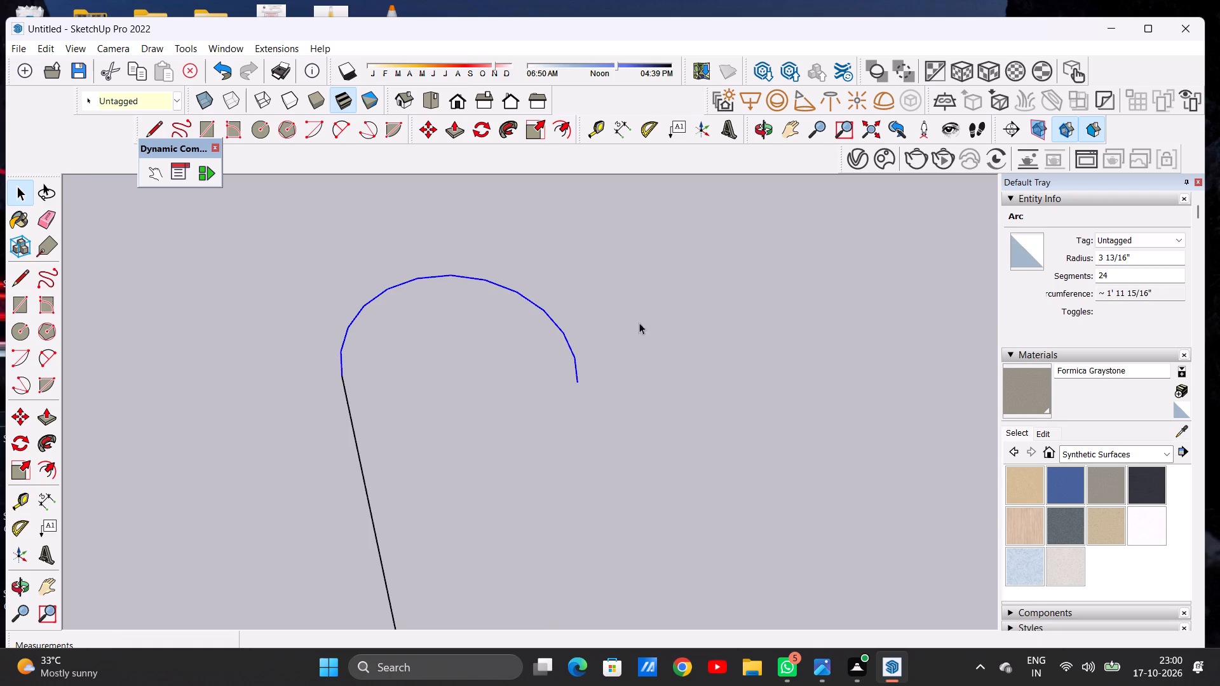
drag(1113, 276, 1099, 276)
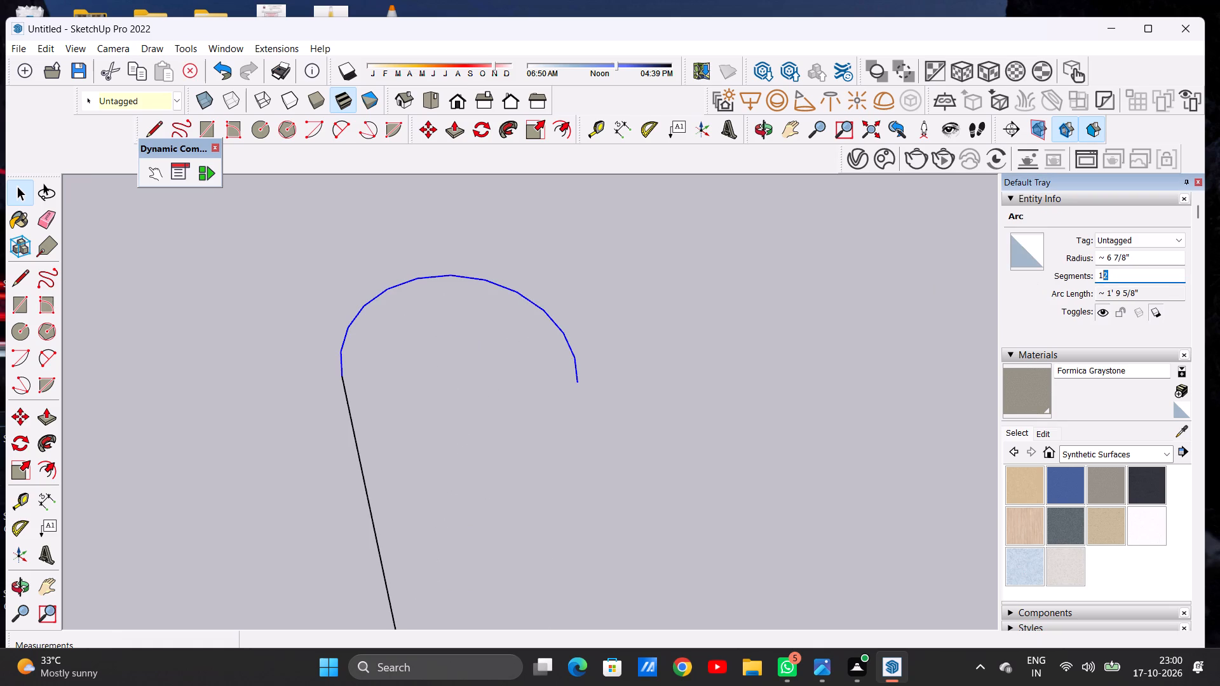
drag(1099, 276, 1085, 277)
text(60')
key(BackSpace)
key(BackSpace)
key(BackSpace)
text(60)
key(Return)
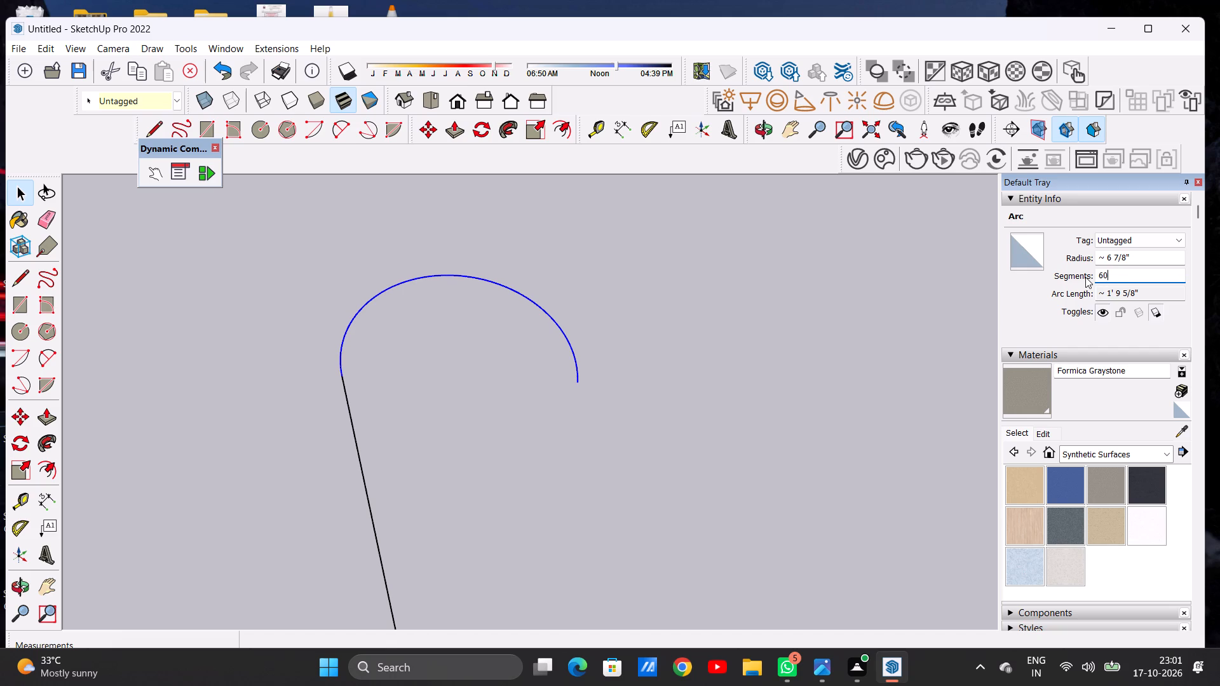
key(space)
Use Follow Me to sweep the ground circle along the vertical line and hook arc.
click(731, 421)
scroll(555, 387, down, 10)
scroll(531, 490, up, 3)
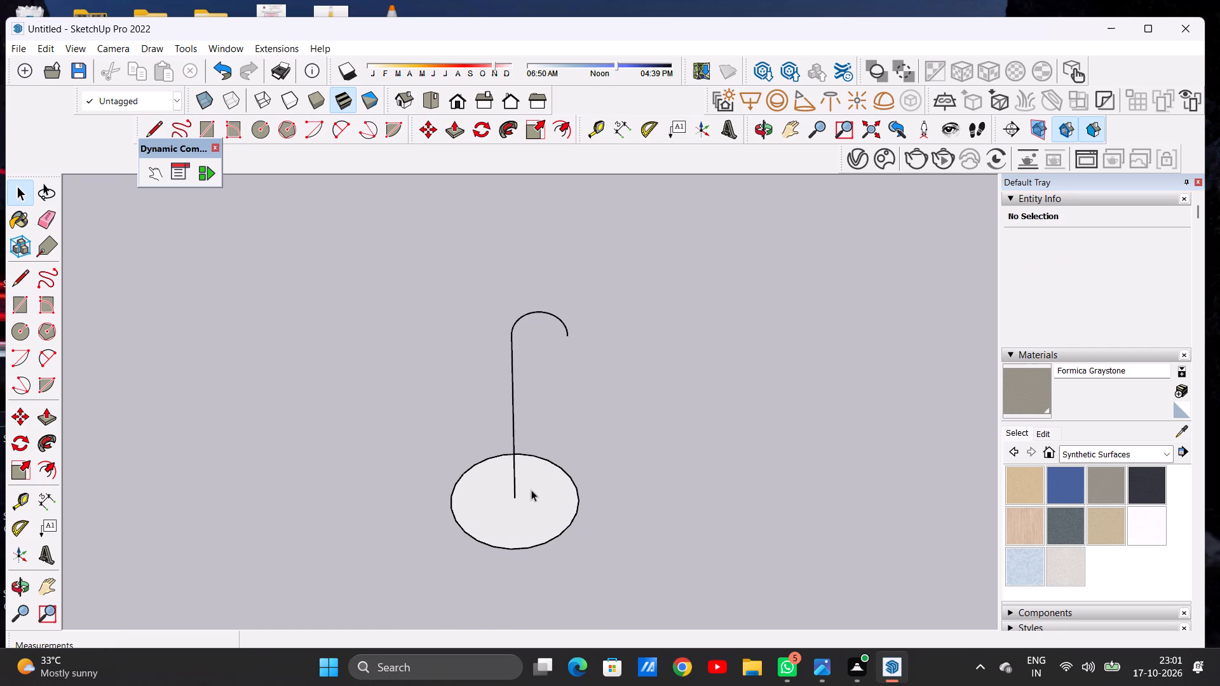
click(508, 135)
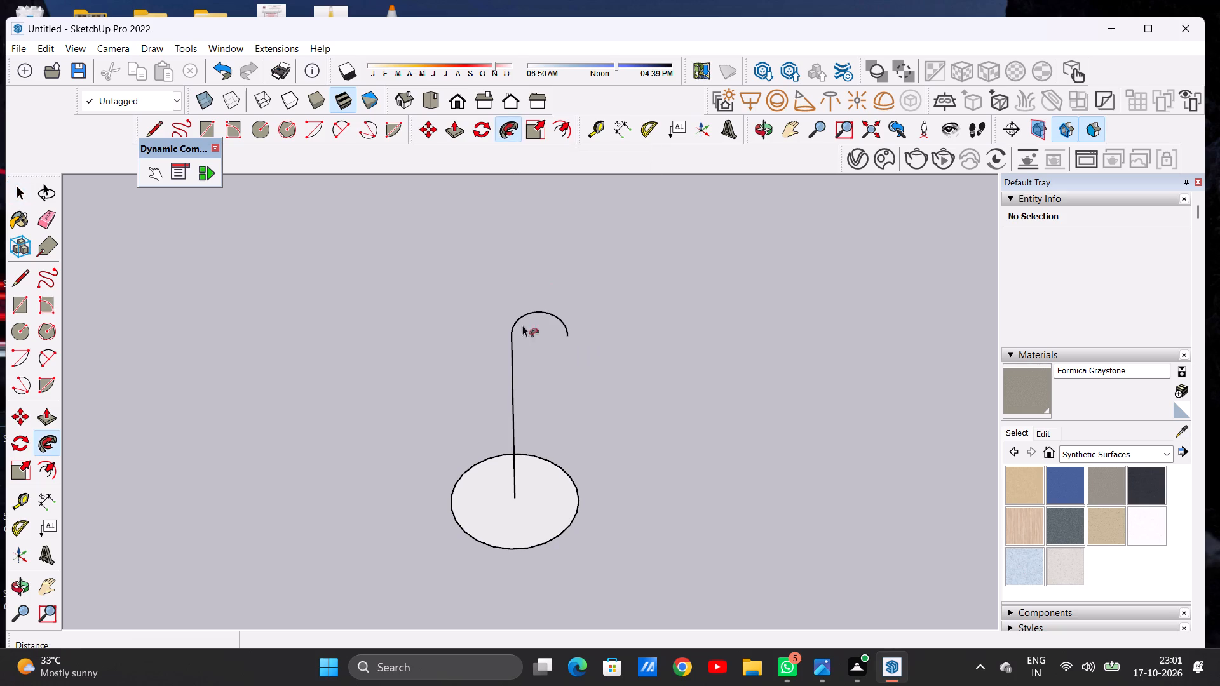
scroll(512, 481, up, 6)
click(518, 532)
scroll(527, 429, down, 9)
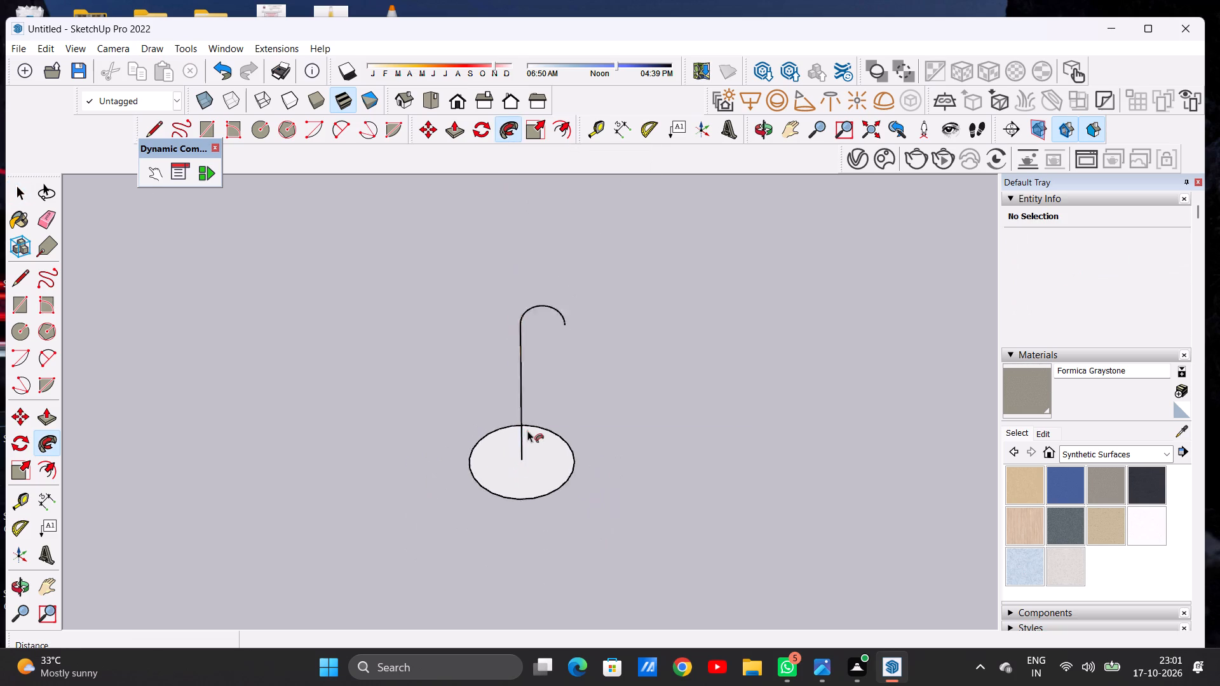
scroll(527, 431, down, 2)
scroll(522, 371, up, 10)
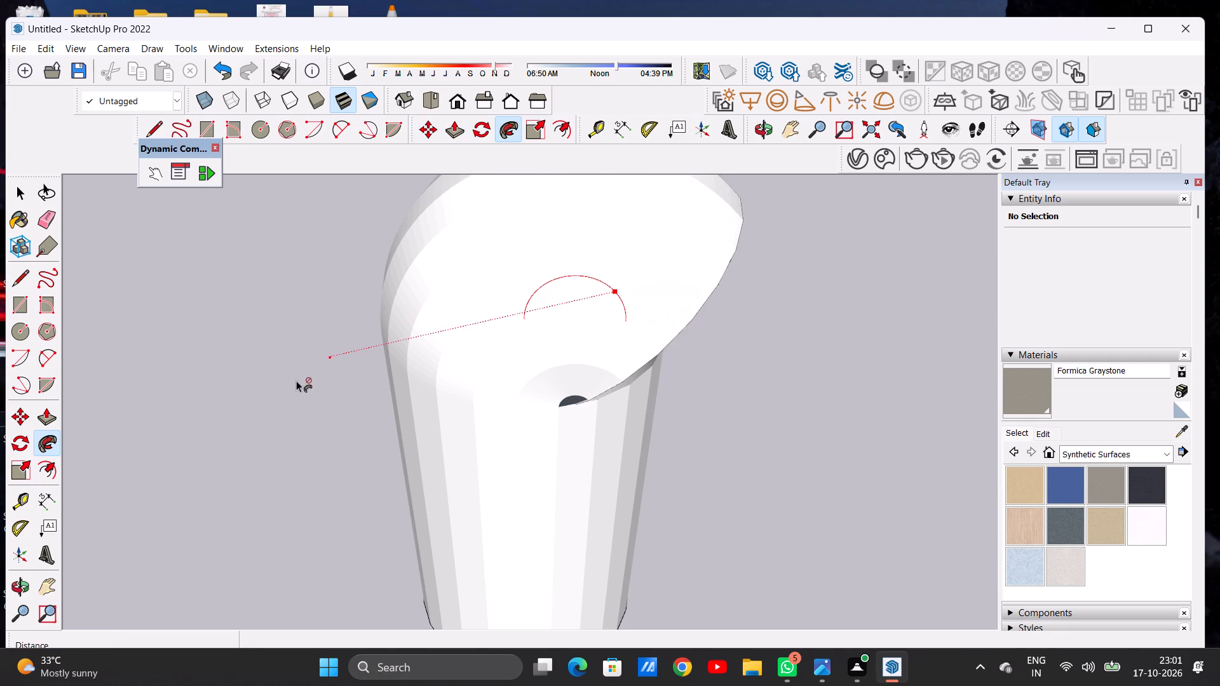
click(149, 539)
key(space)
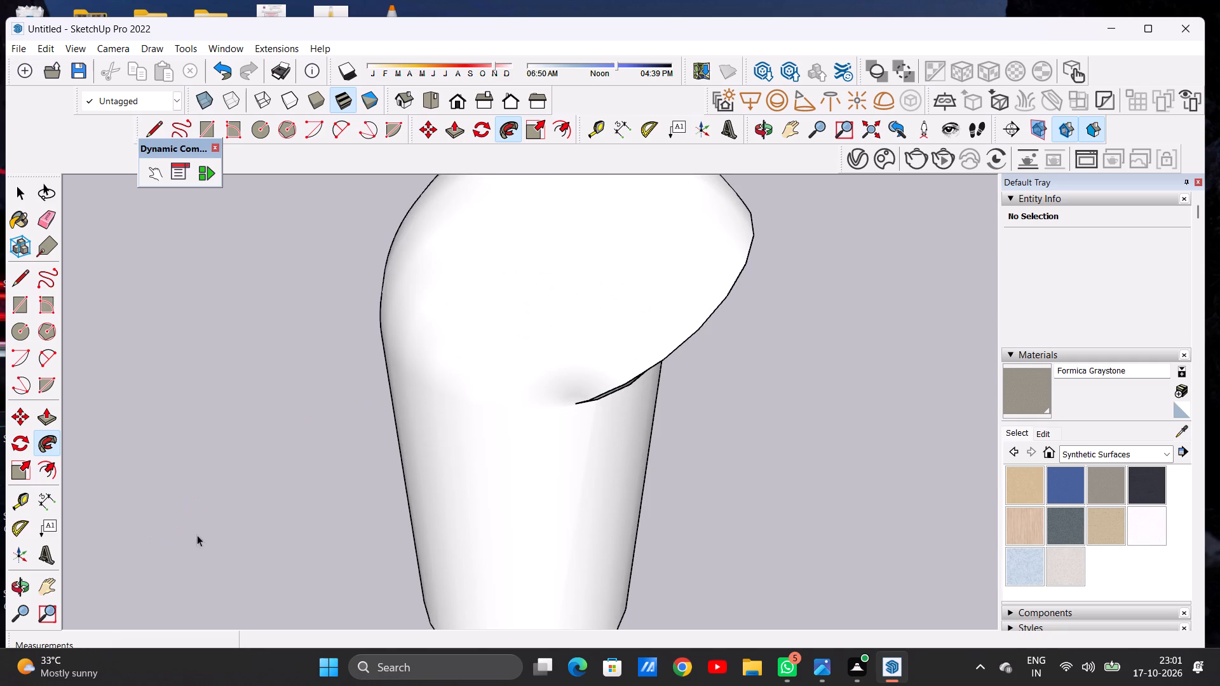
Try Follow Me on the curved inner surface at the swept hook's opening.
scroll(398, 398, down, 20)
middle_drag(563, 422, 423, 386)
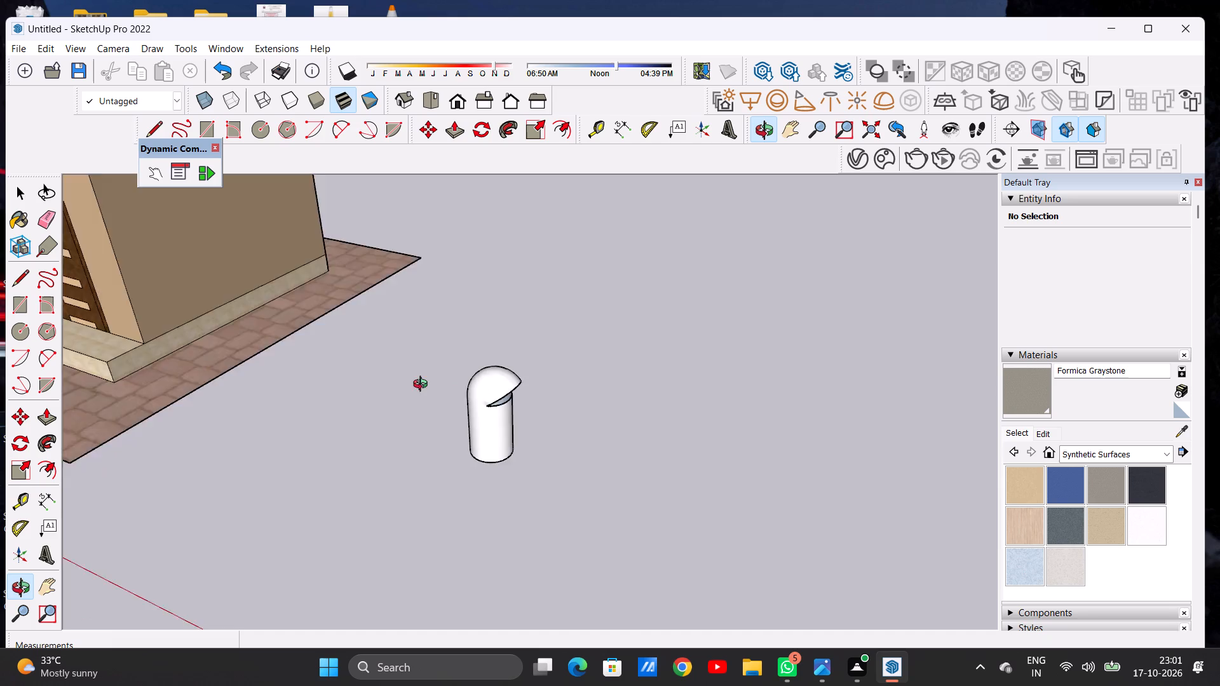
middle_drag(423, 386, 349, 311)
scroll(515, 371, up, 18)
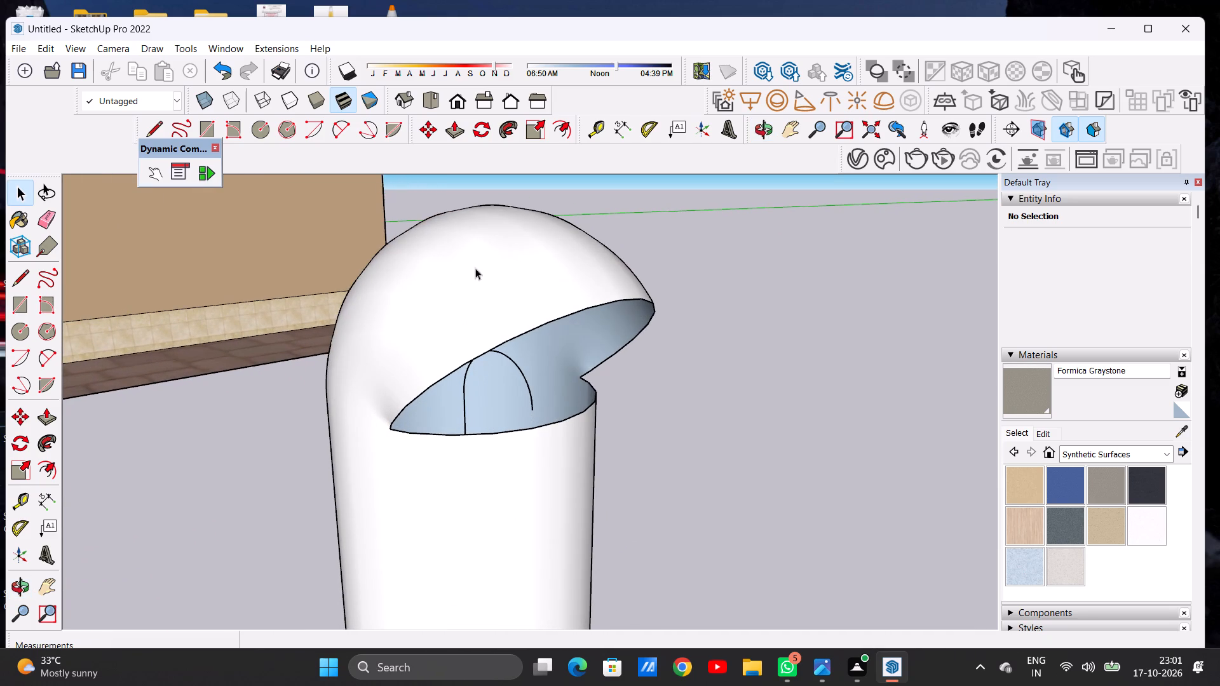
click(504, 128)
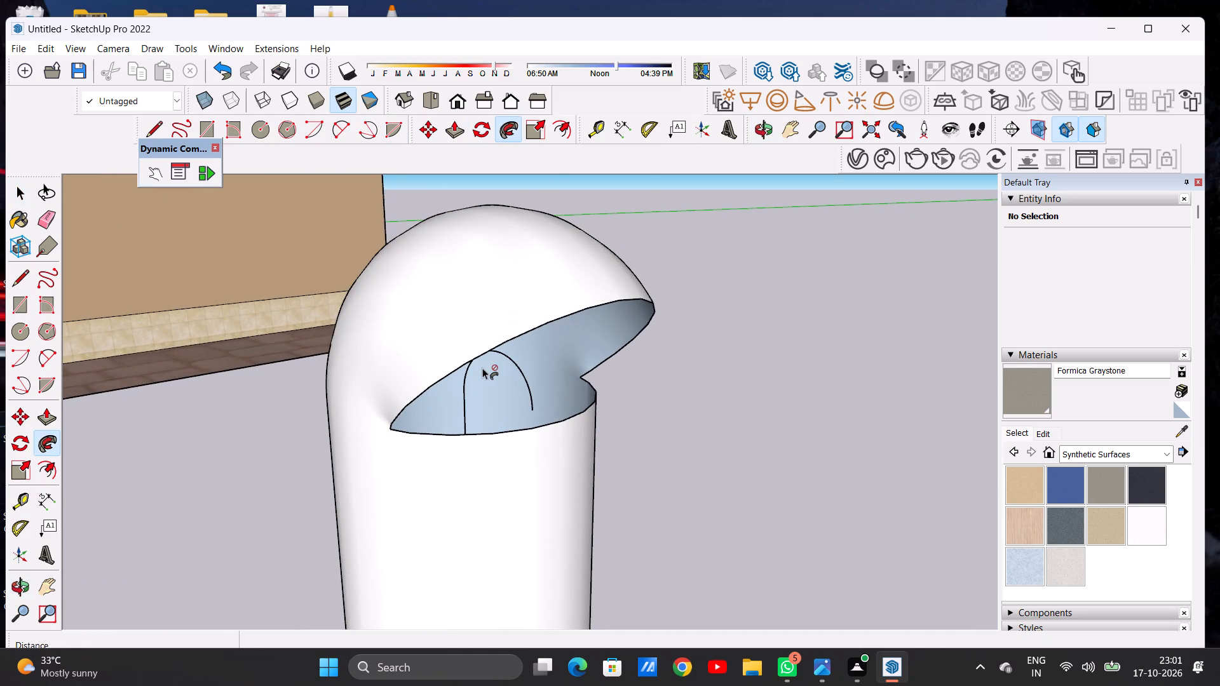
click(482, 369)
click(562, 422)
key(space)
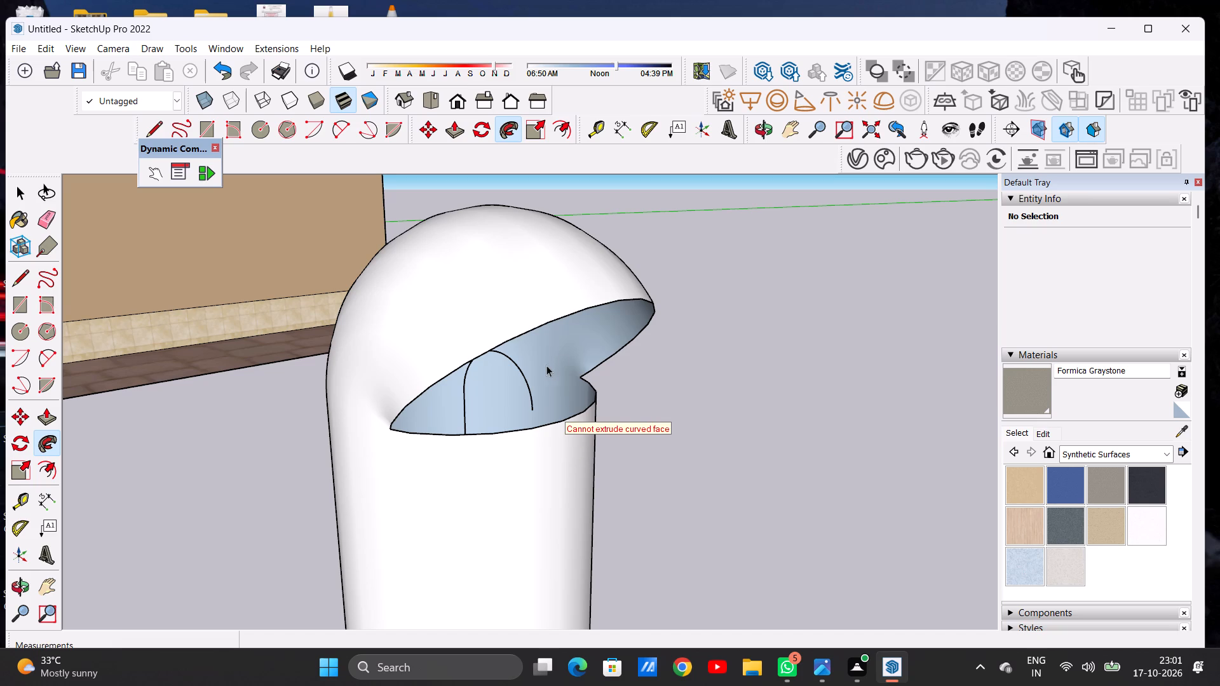
Undo the sweep, hook arc, vertical line and ground circle beside the building.
scroll(592, 339, down, 20)
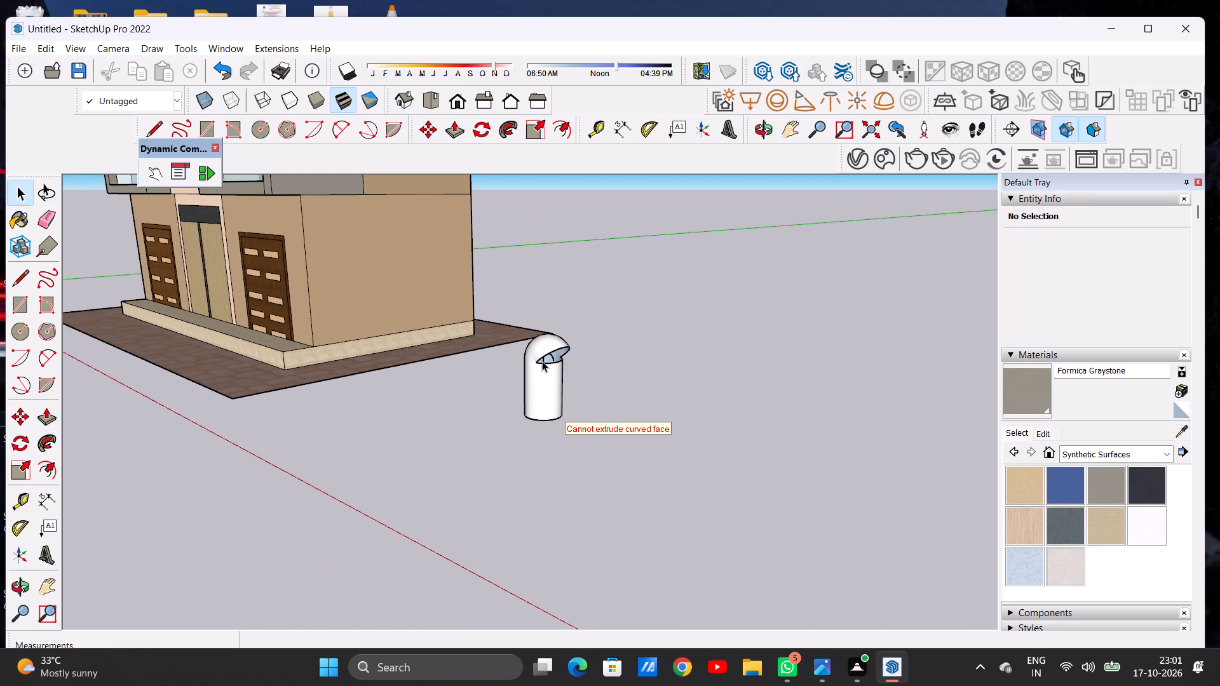
key(ctrl+z)
key(ctrl+z)
key(ctrl+z)
key(ctrl+z)
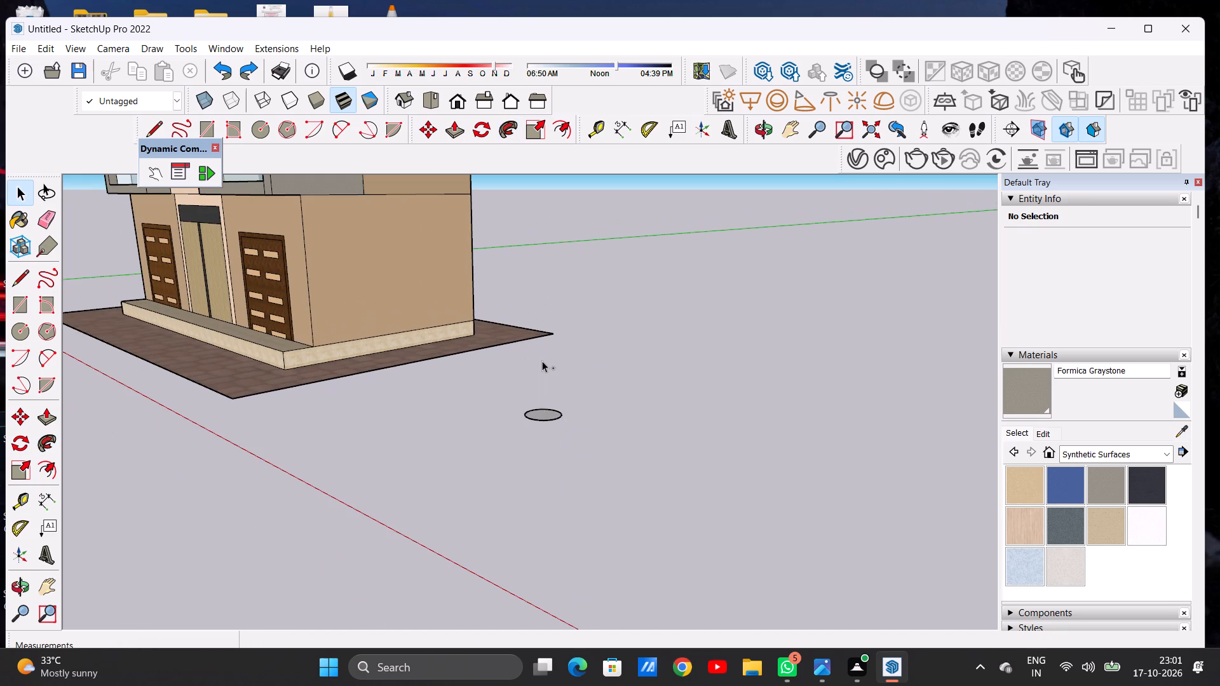
key(ctrl+z)
key(space)
Frame the whole building from the front, slightly above eye level.
scroll(583, 429, down, 20)
scroll(583, 429, down, 1)
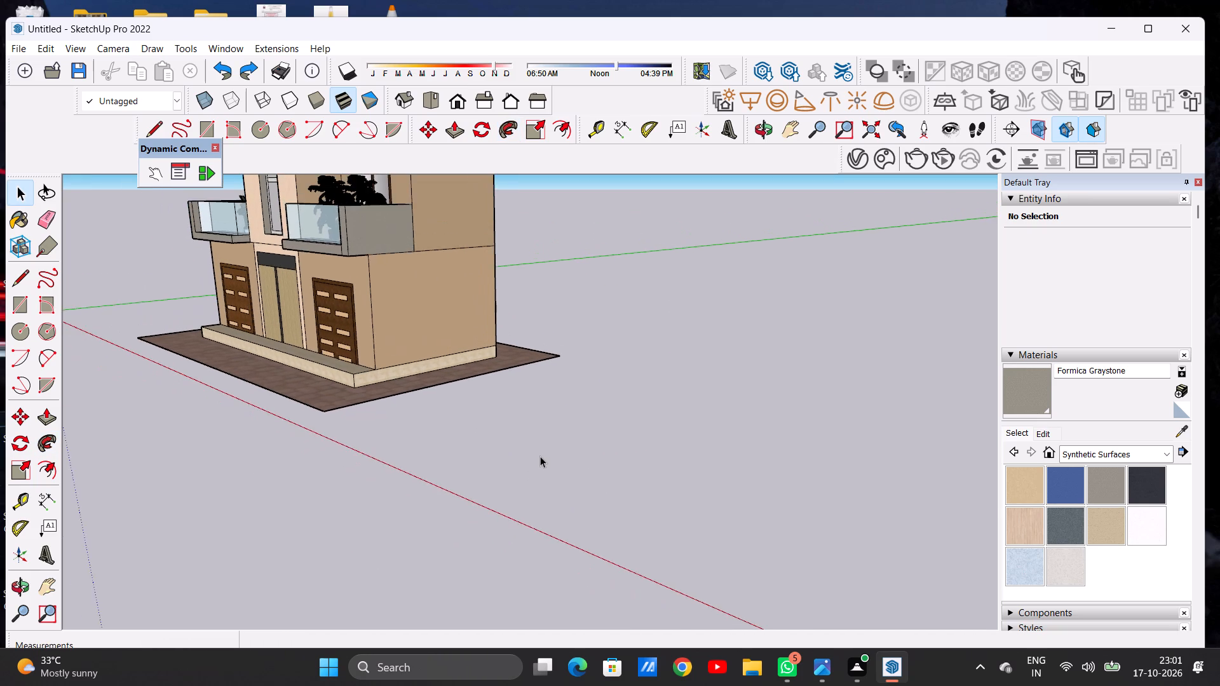
scroll(540, 456, down, 2)
scroll(561, 474, down, 20)
scroll(561, 474, down, 12)
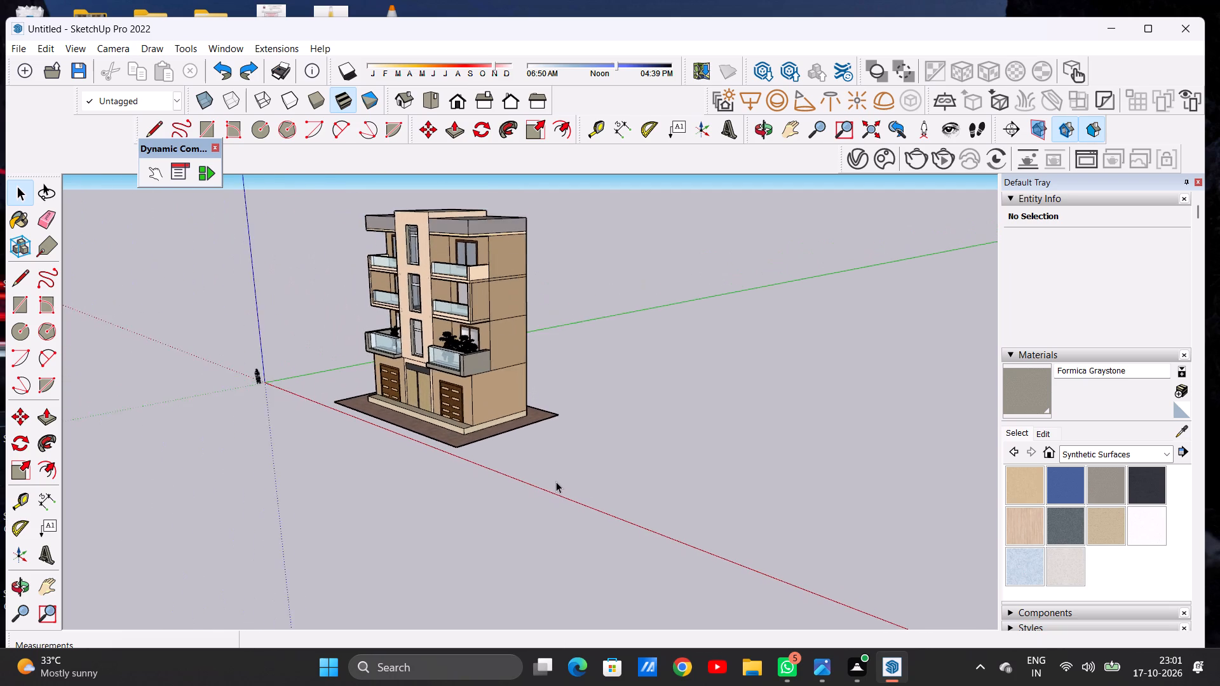
scroll(556, 481, down, 4)
scroll(459, 236, up, 12)
middle_drag(412, 285, 492, 285)
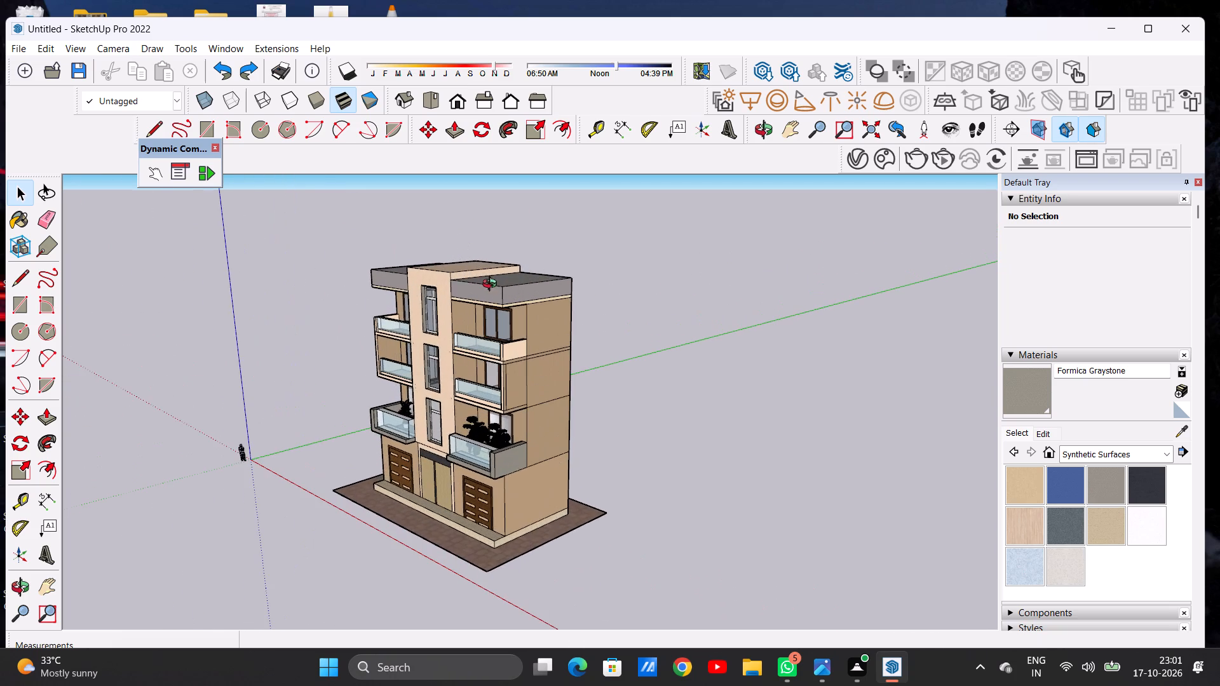
middle_drag(492, 285, 627, 279)
scroll(521, 462, up, 3)
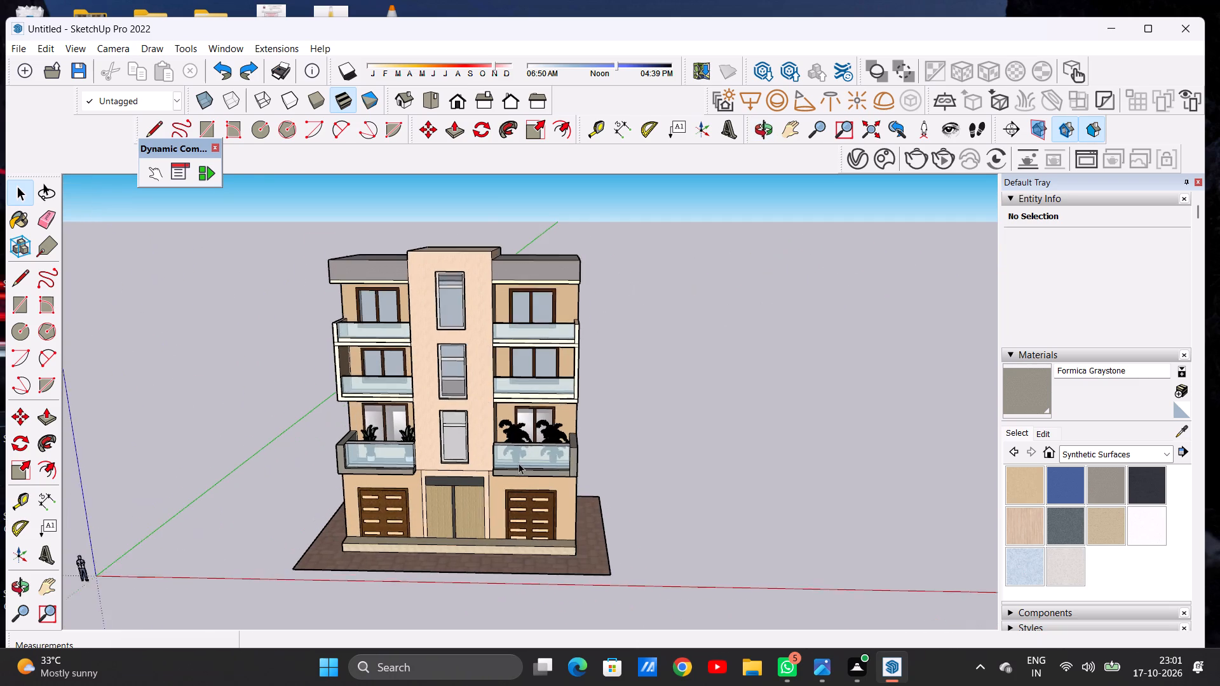
scroll(518, 463, down, 2)
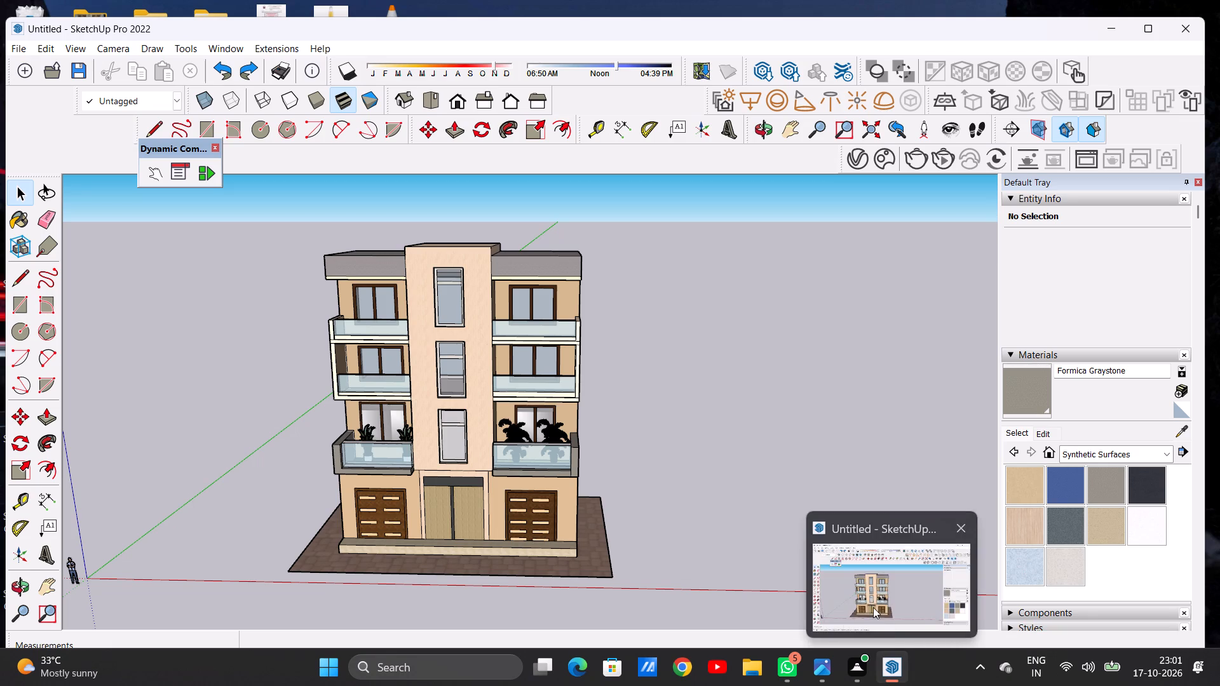
Save the model in the Documents folder as SHARA 2.
click(873, 607)
key(ctrl+s)
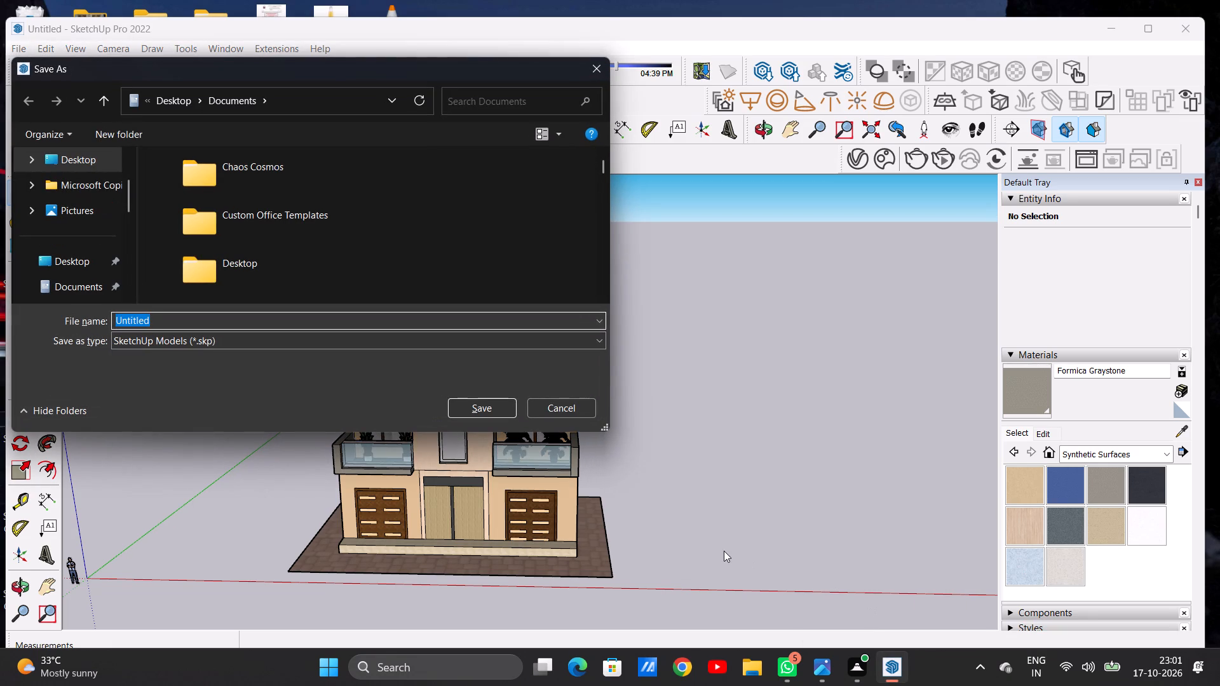
key(BackSpace)
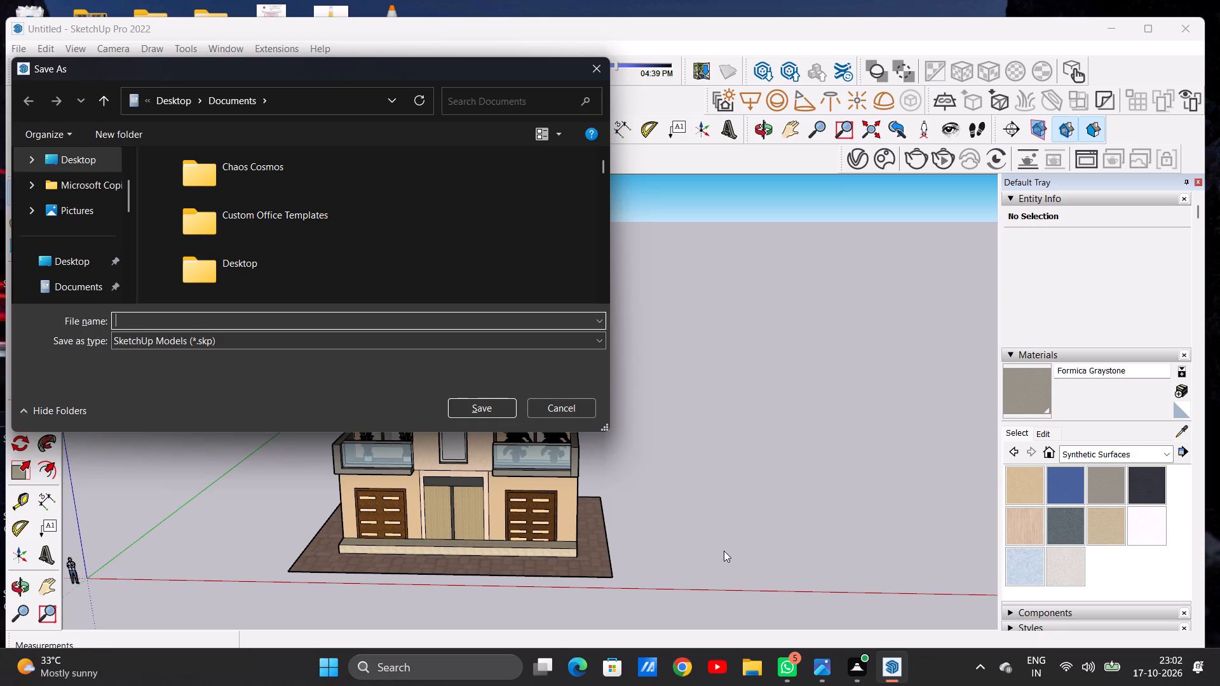
text(SHARA)
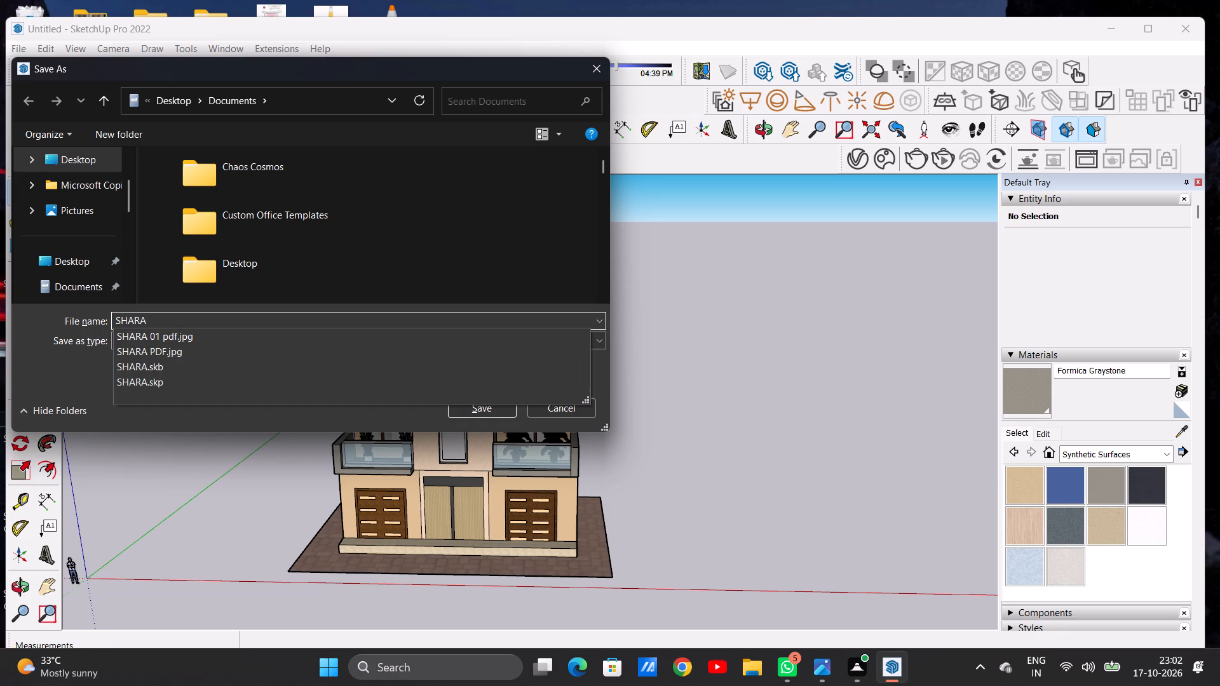
key(space)
key(2)
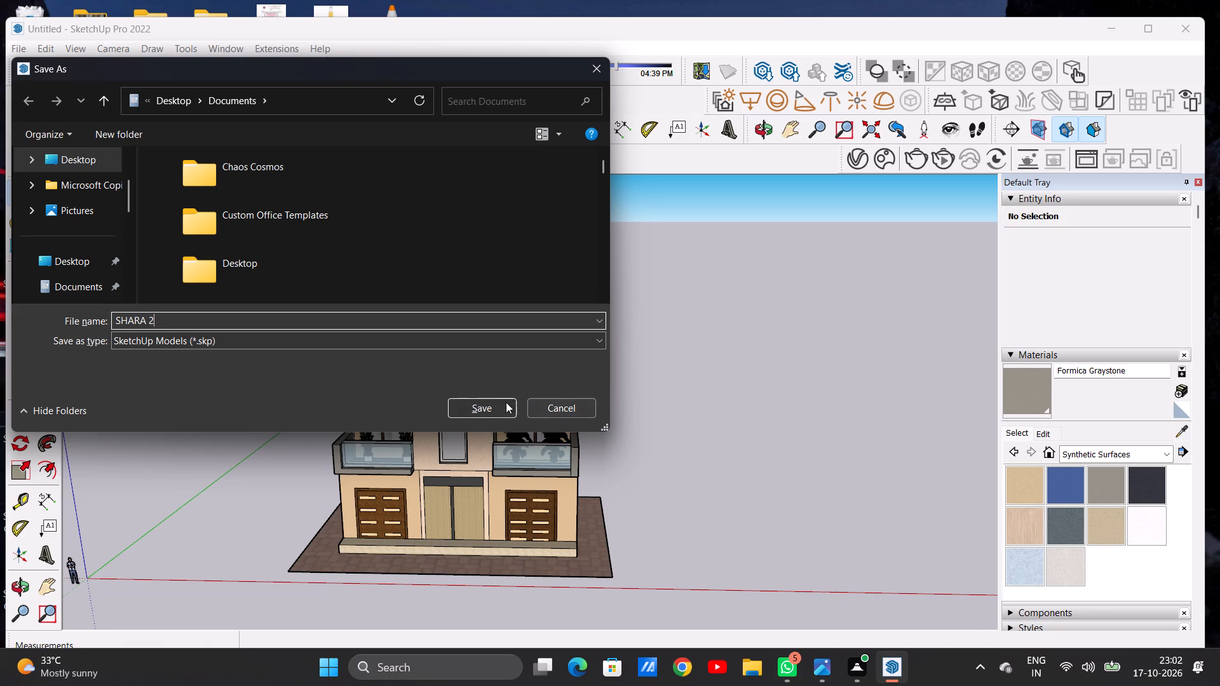
click(482, 408)
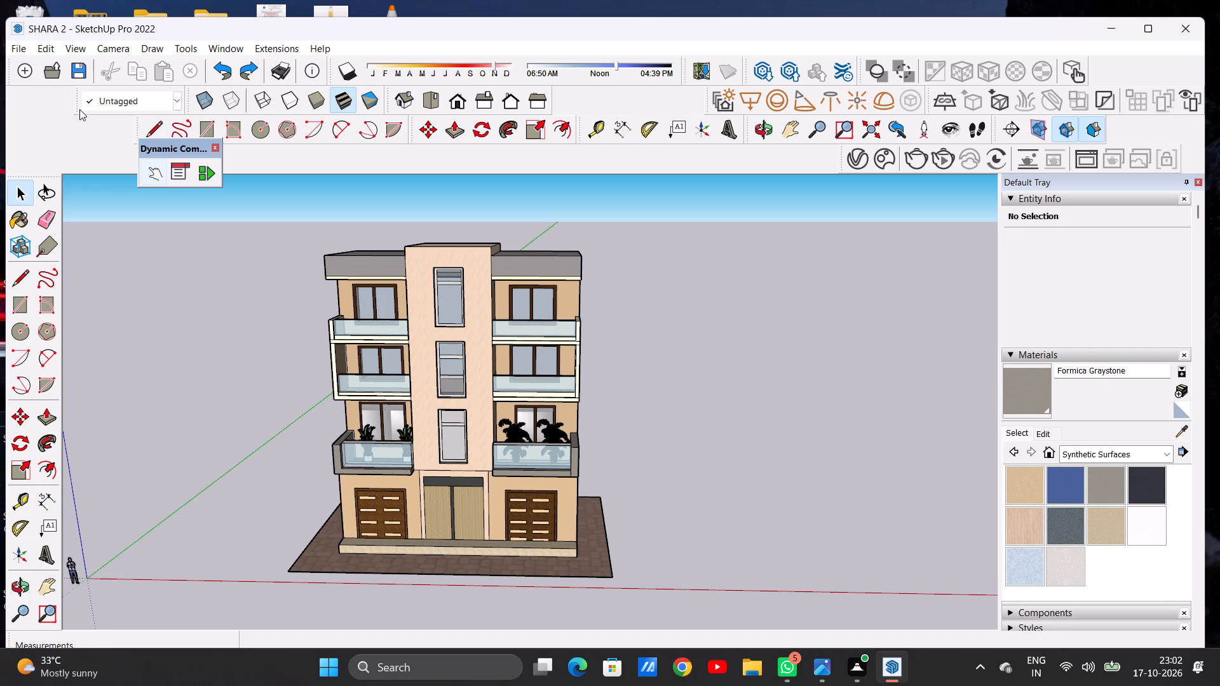
Export the front view as a JPEG 2D graphic named SHARA 2 PDF in Downloads.
click(27, 45)
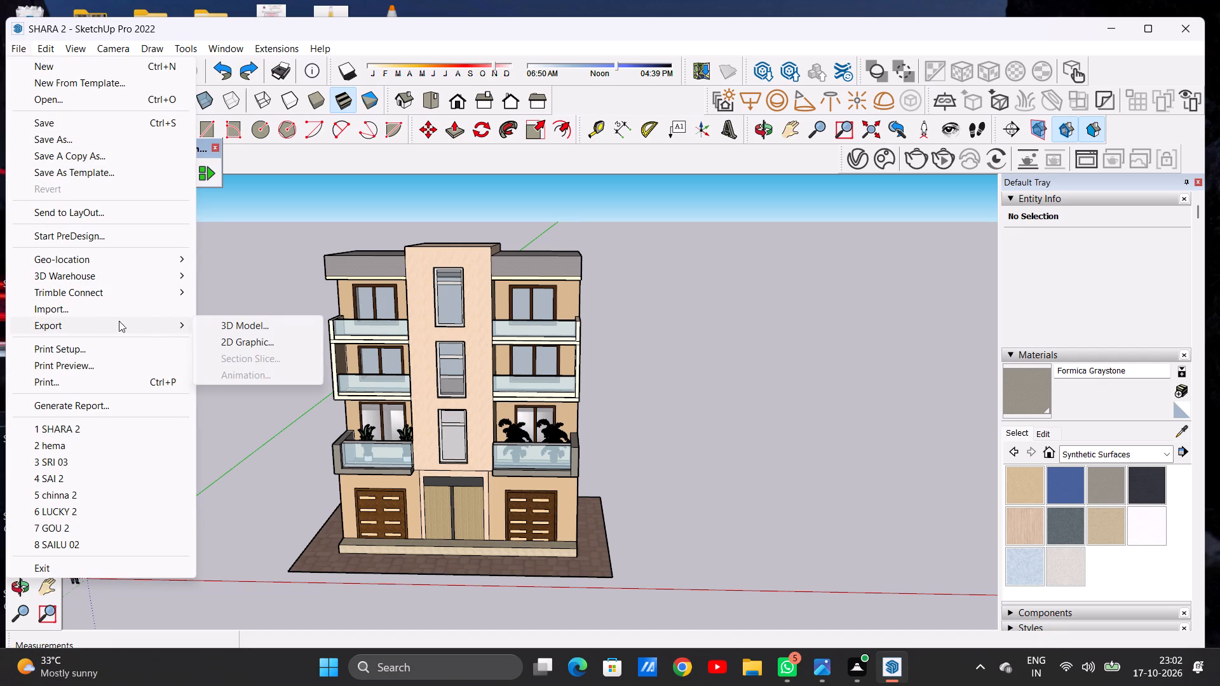
click(224, 344)
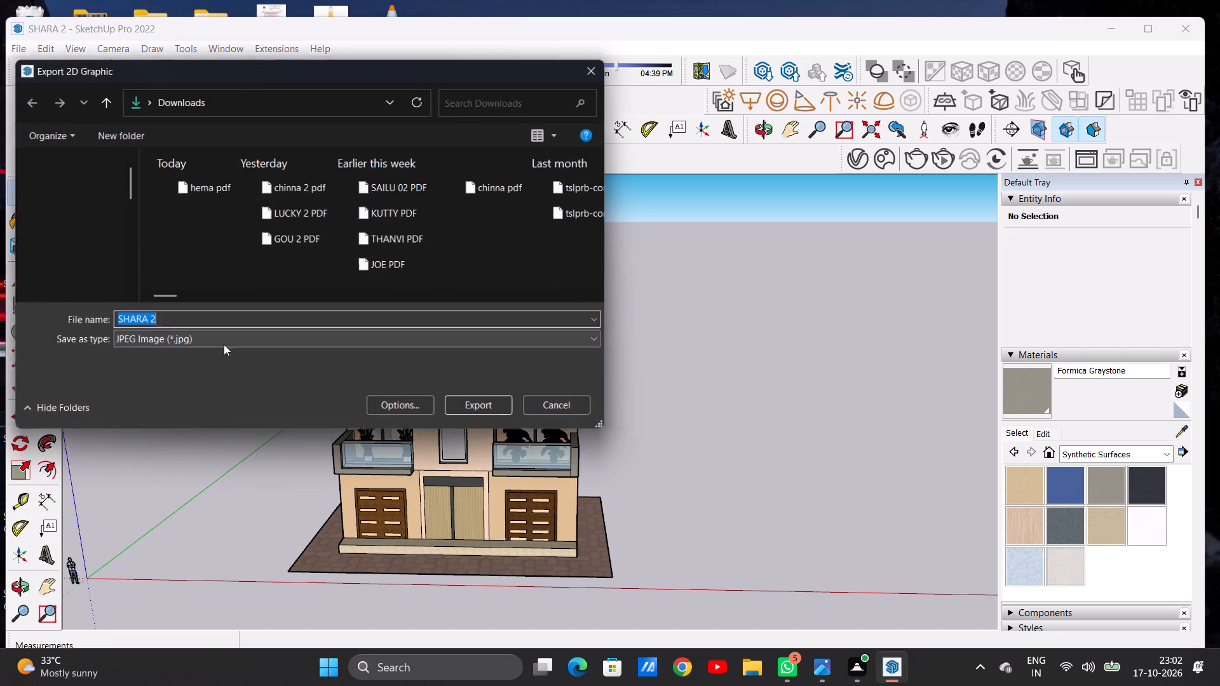
click(224, 326)
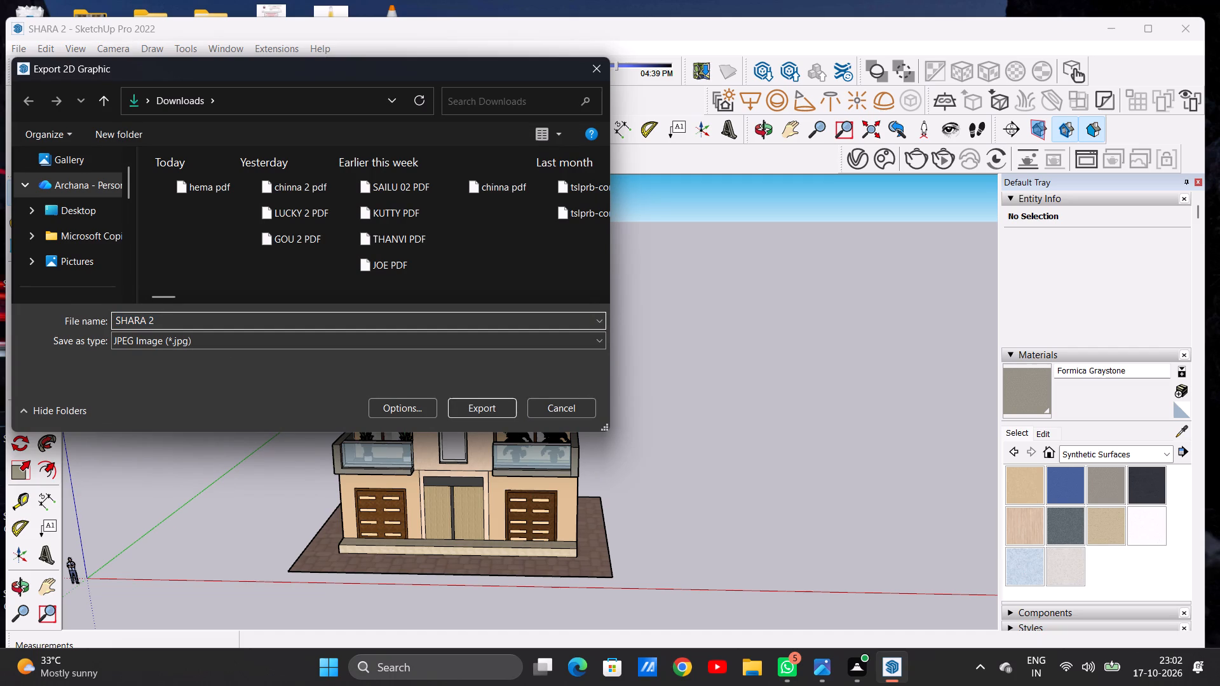
key(space)
text(PDF)
click(482, 403)
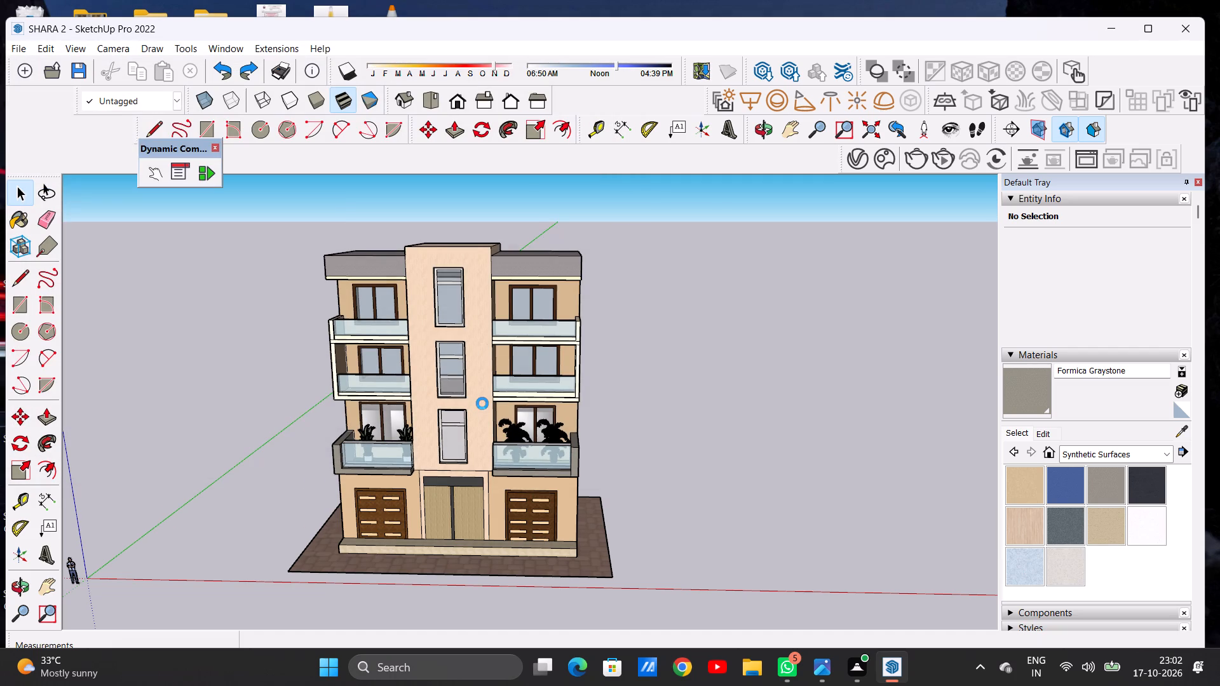